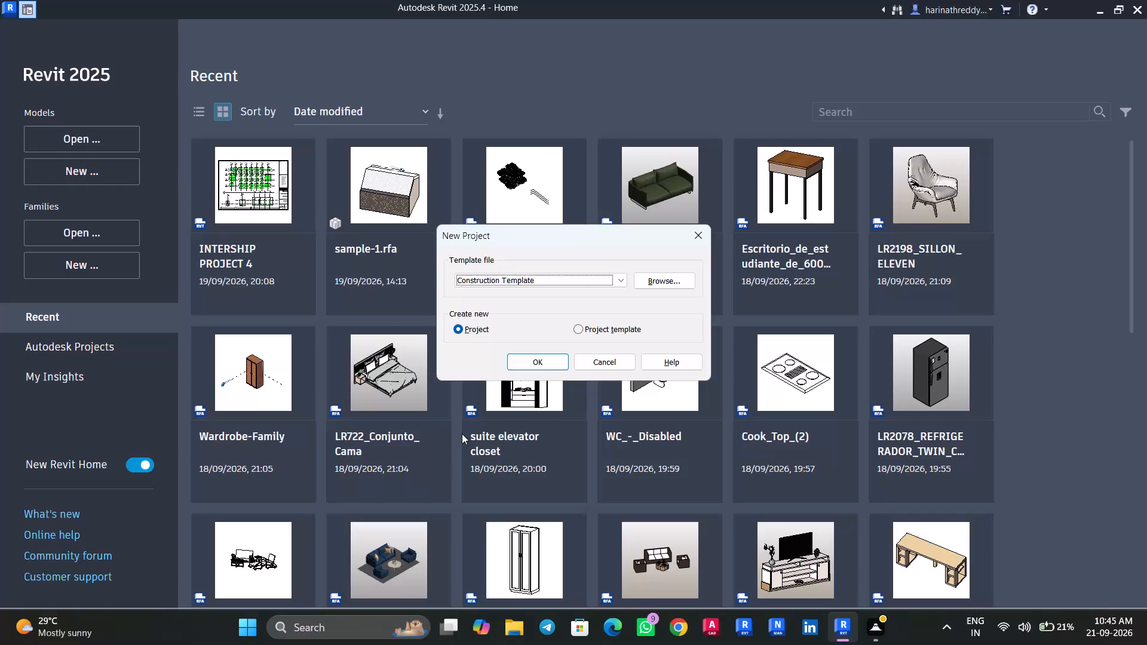
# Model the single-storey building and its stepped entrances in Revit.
# Create a new project from the template listed directly after Construction Template.
pyautogui.press('Down')
pyautogui.press('Return')
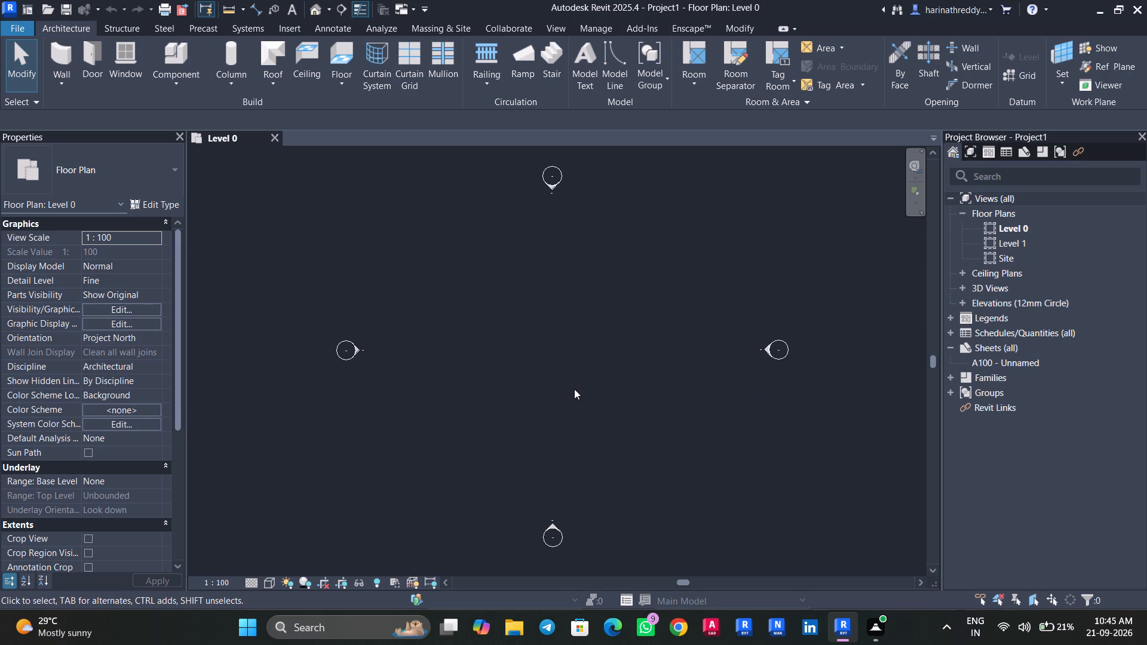
# Set the project's Distance units to feet with 1 decimal place and the ' unit symbol.
pyautogui.press('u')
pyautogui.write('un')
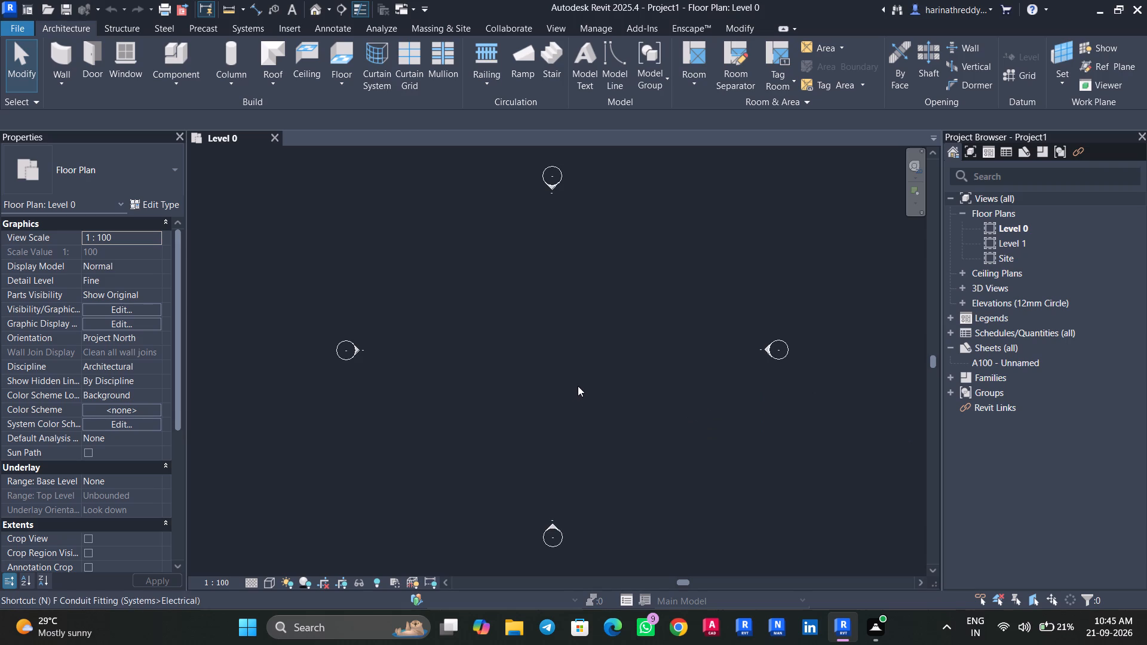
pyautogui.write('un')
pyautogui.press('Escape')
pyautogui.press('Escape')
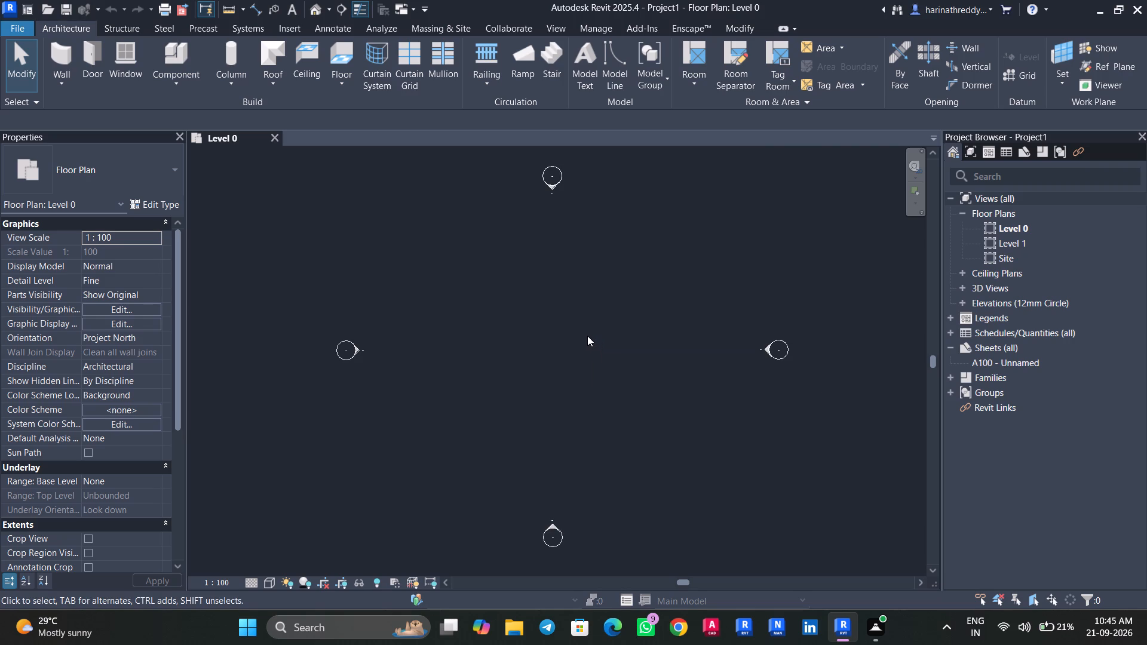
pyautogui.press('u')
pyautogui.press('n')
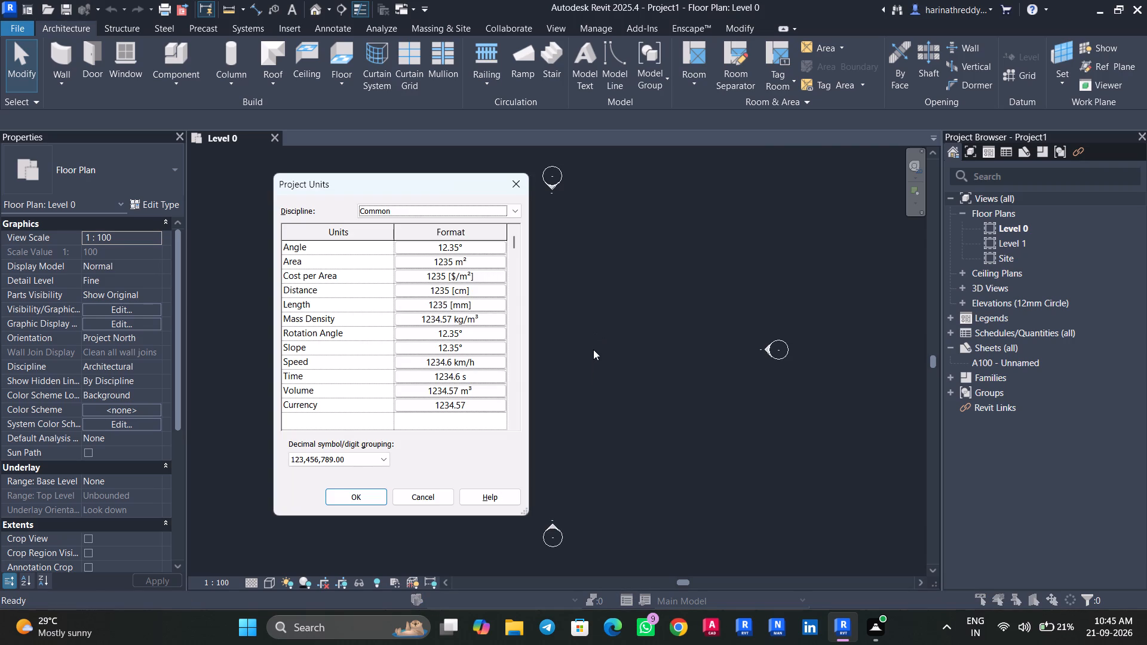
pyautogui.click(492, 291)
pyautogui.click(467, 266)
pyautogui.click(433, 303)
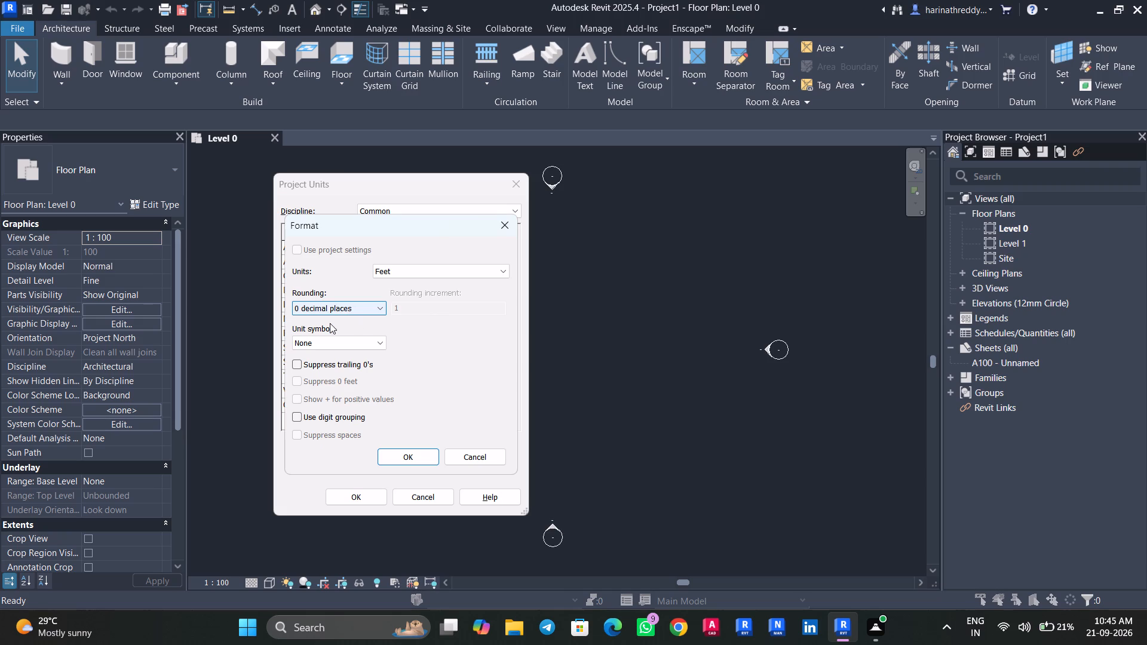
pyautogui.click(330, 323)
pyautogui.click(338, 311)
pyautogui.click(332, 360)
pyautogui.click(335, 346)
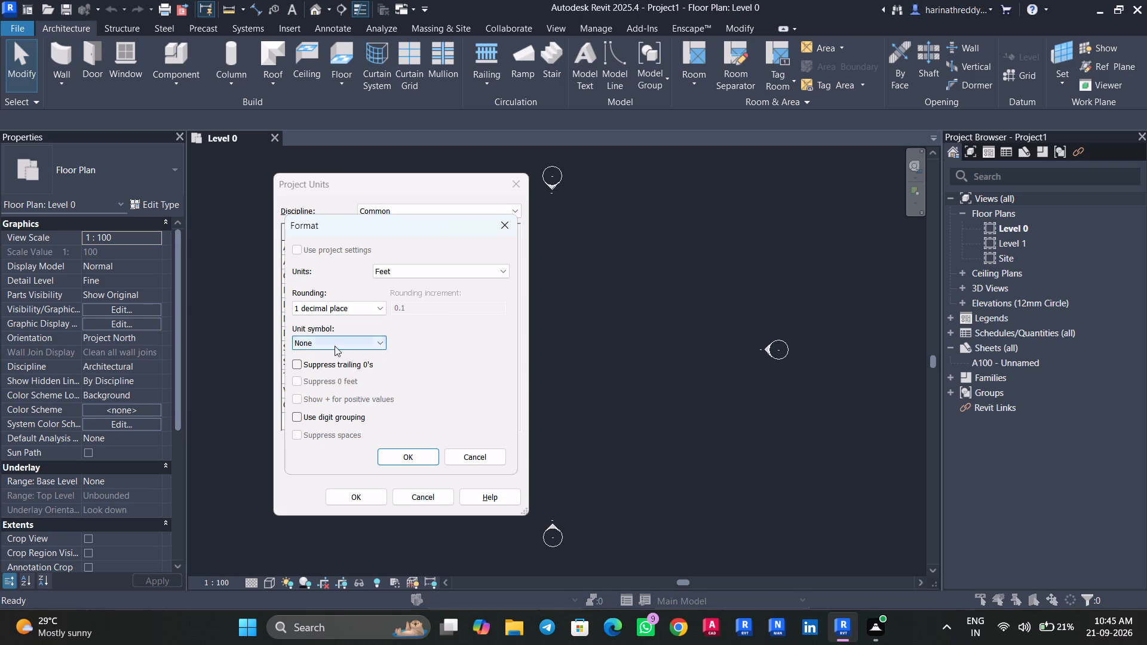
pyautogui.click(331, 366)
pyautogui.click(409, 460)
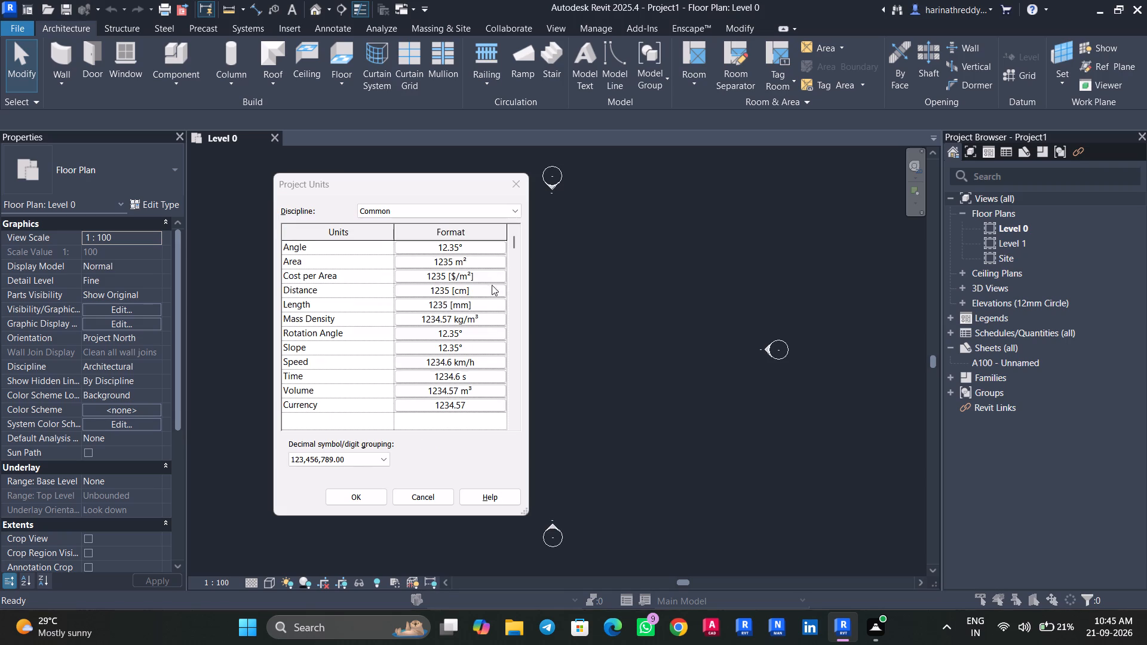
# Set the project's Length units to feet with 1 decimal place and the ' unit symbol, and apply the project units.
pyautogui.click(493, 306)
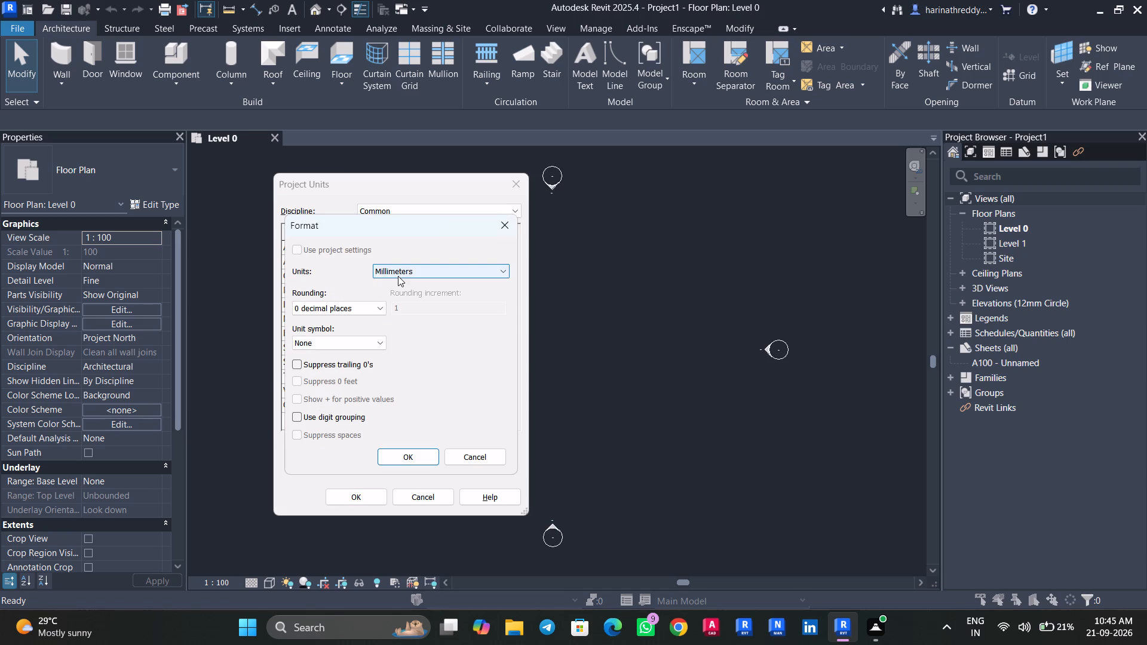
pyautogui.click(398, 276)
pyautogui.doubleClick(405, 314)
pyautogui.click(418, 270)
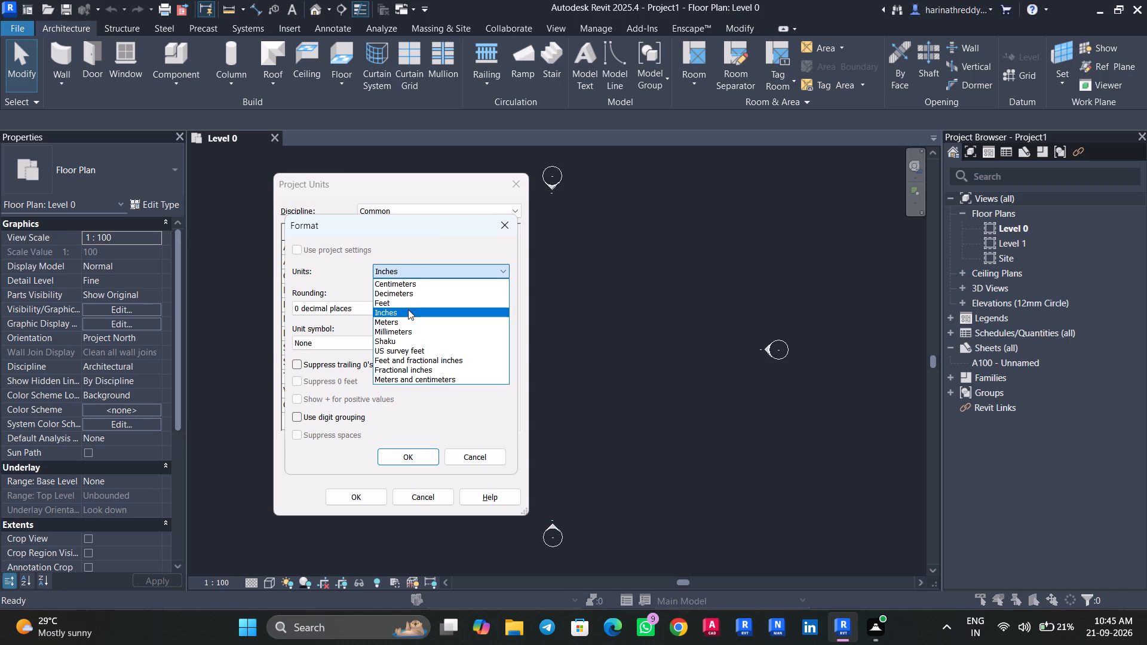
pyautogui.click(409, 302)
pyautogui.click(373, 300)
pyautogui.click(370, 307)
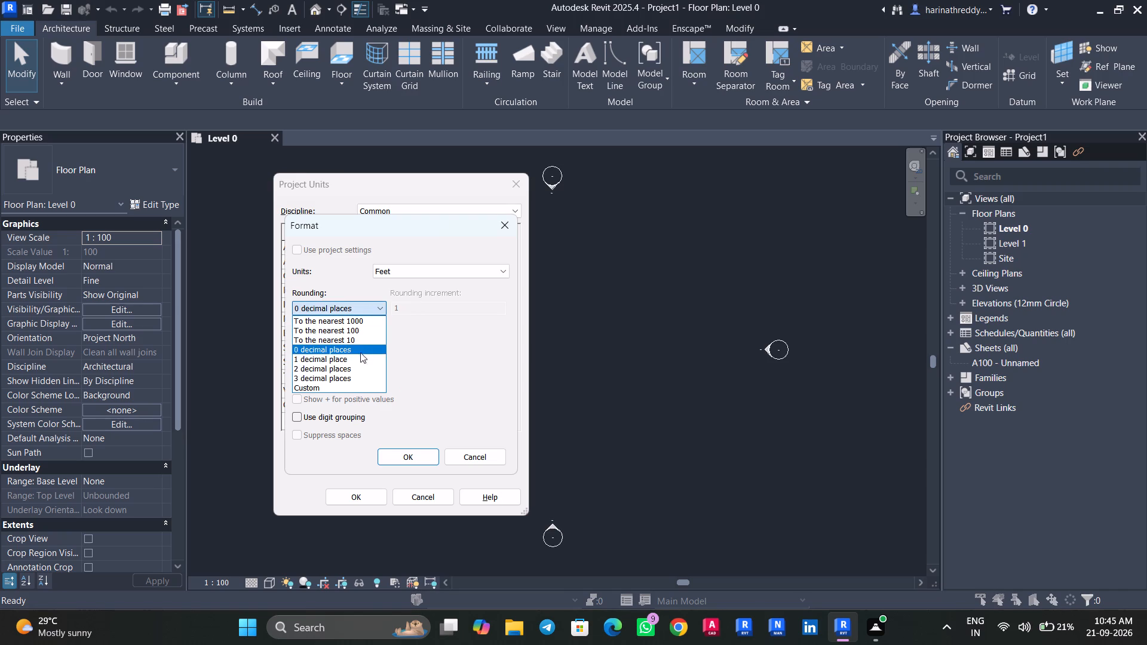
pyautogui.click(360, 357)
pyautogui.click(329, 365)
pyautogui.click(329, 365)
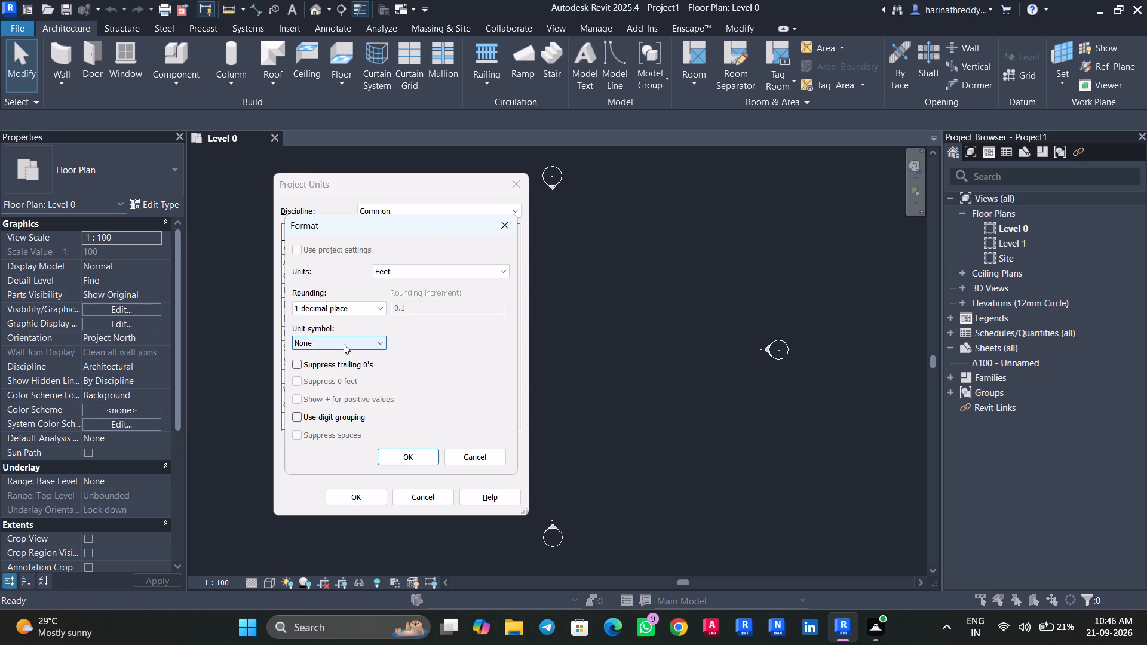
pyautogui.click(344, 343)
pyautogui.click(342, 364)
pyautogui.click(338, 364)
pyautogui.click(338, 364)
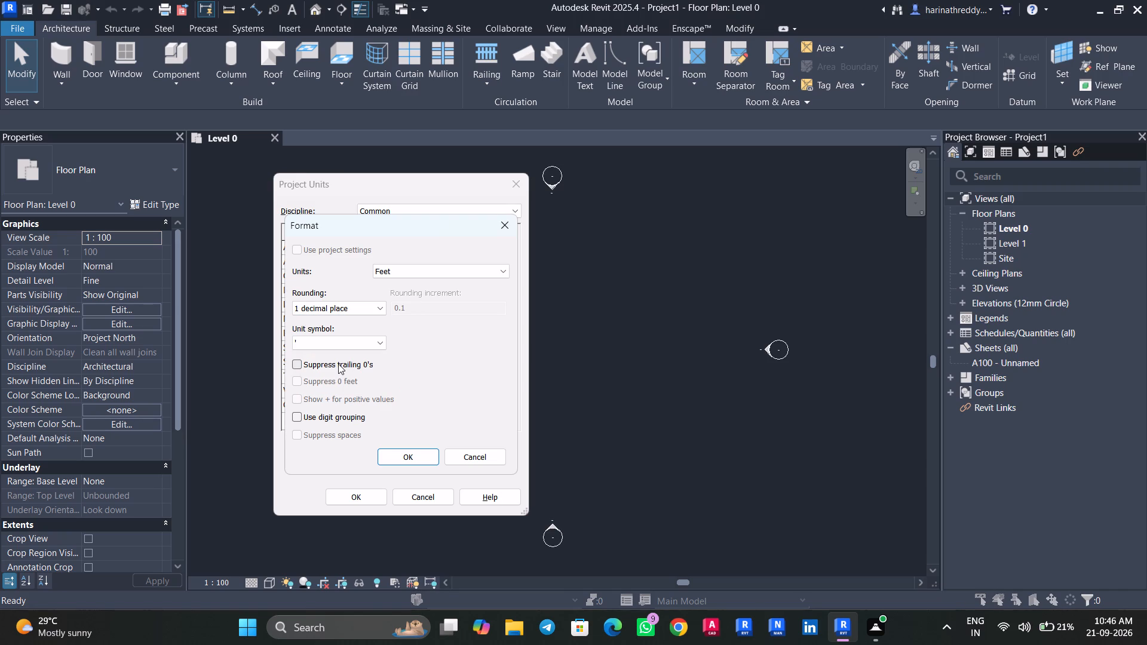
pyautogui.click(427, 451)
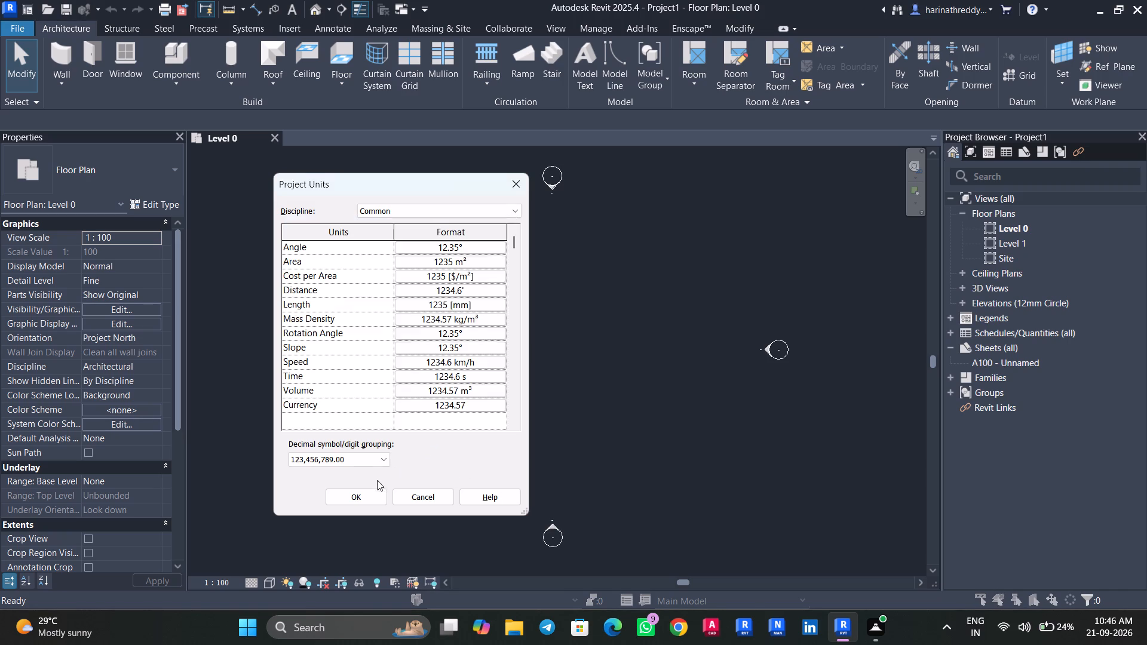
pyautogui.click(373, 494)
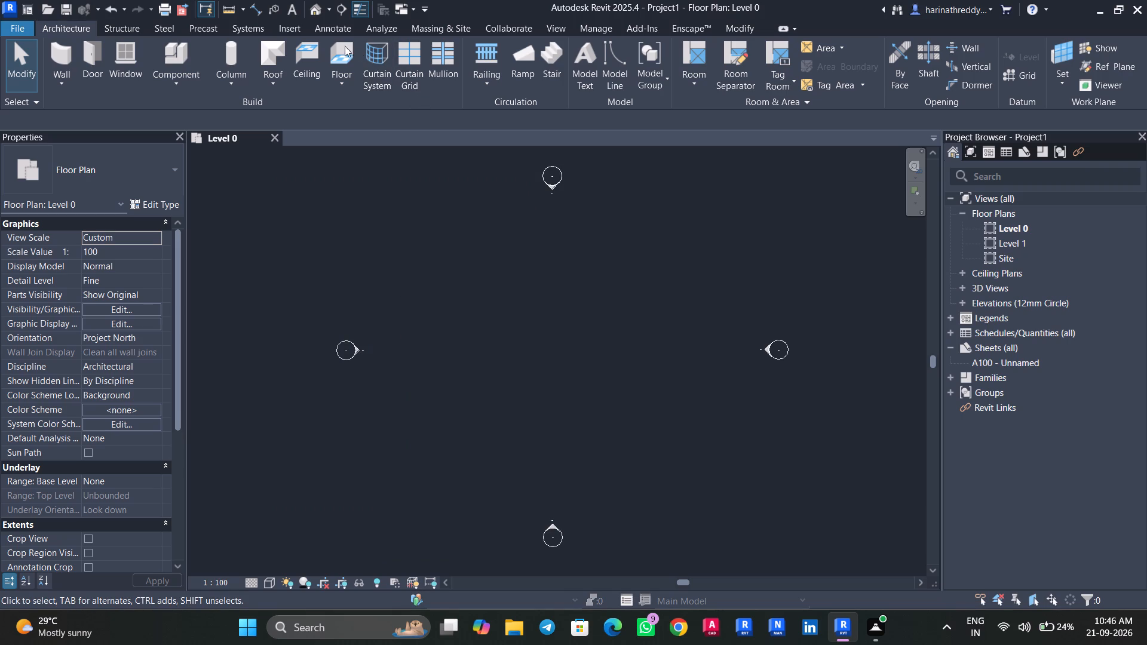
# Link the 01-TOWER-A_GF JPEG image from Downloads and place it midway between the four elevation markers on Level 0.
pyautogui.click(293, 32)
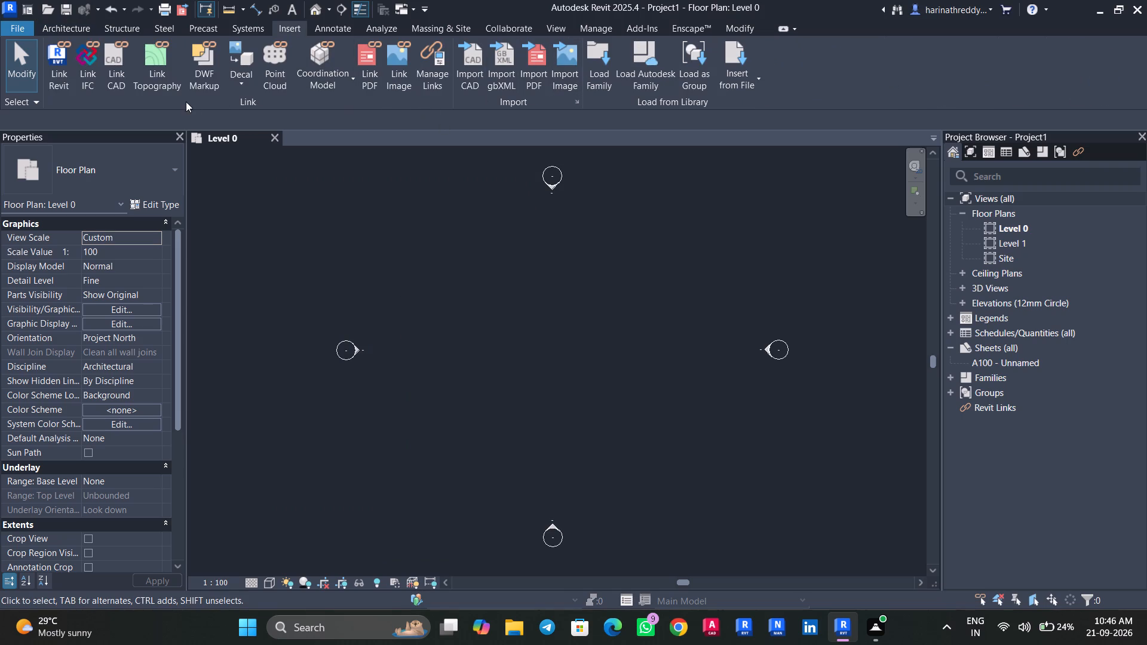
pyautogui.click(404, 76)
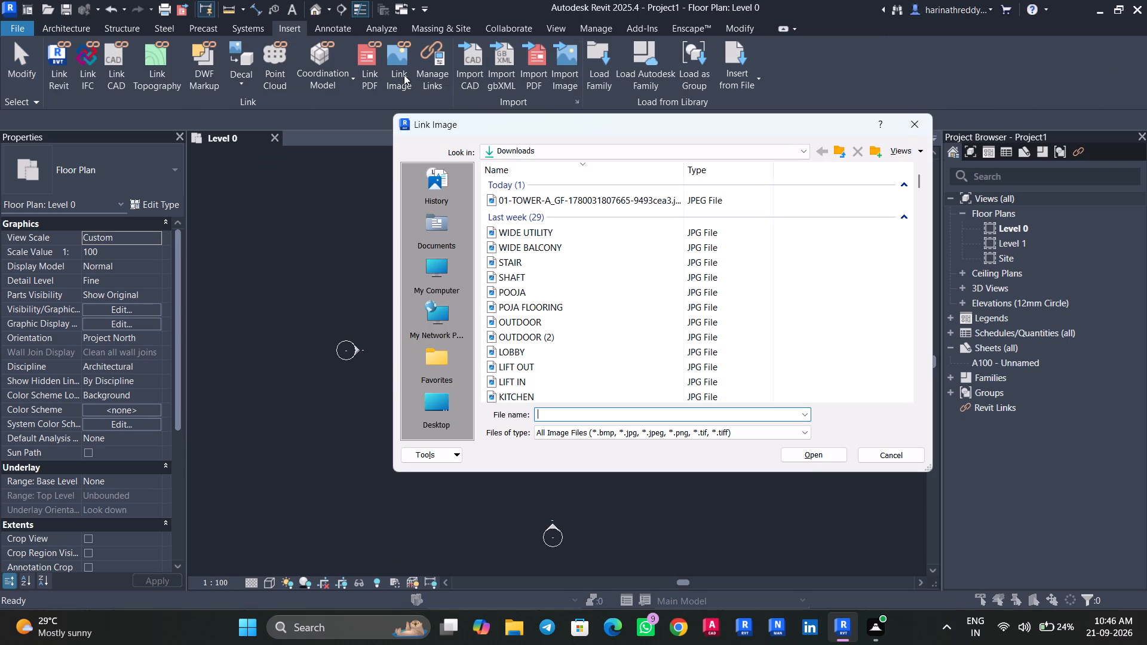
pyautogui.click(498, 195)
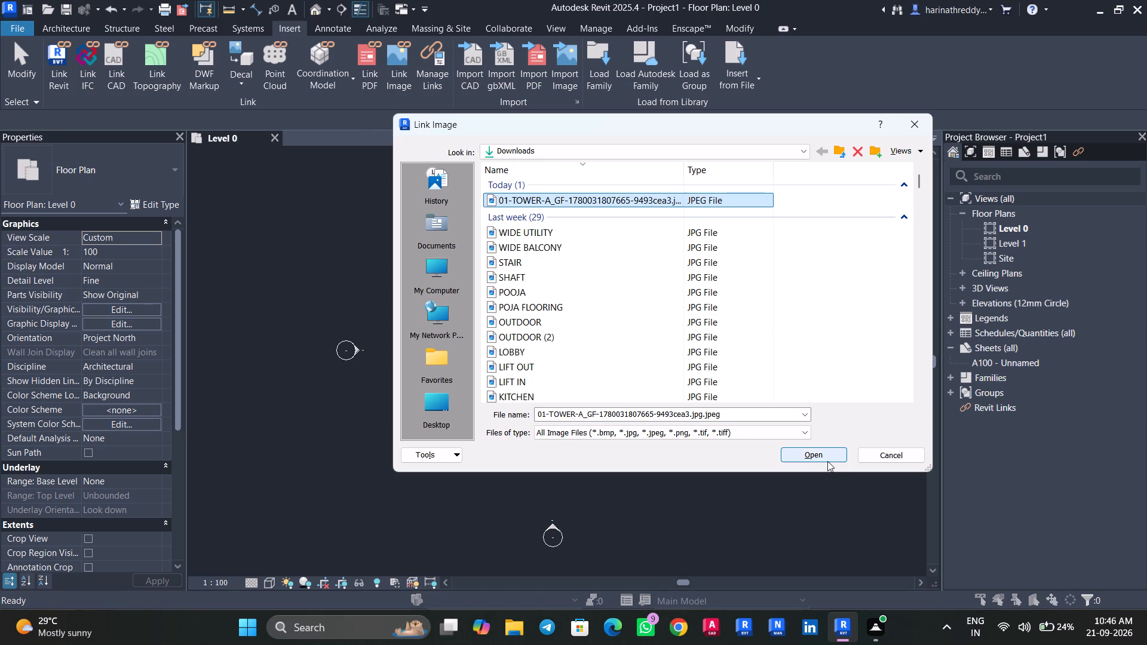
pyautogui.click(826, 461)
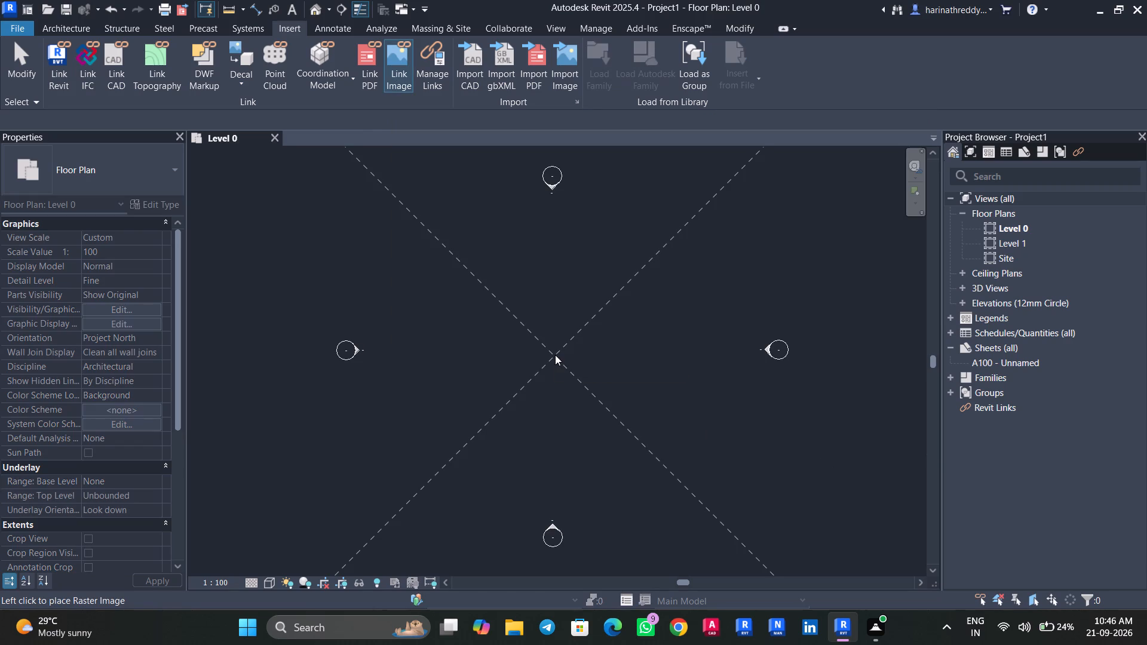
pyautogui.scroll(-2, 548, 368)
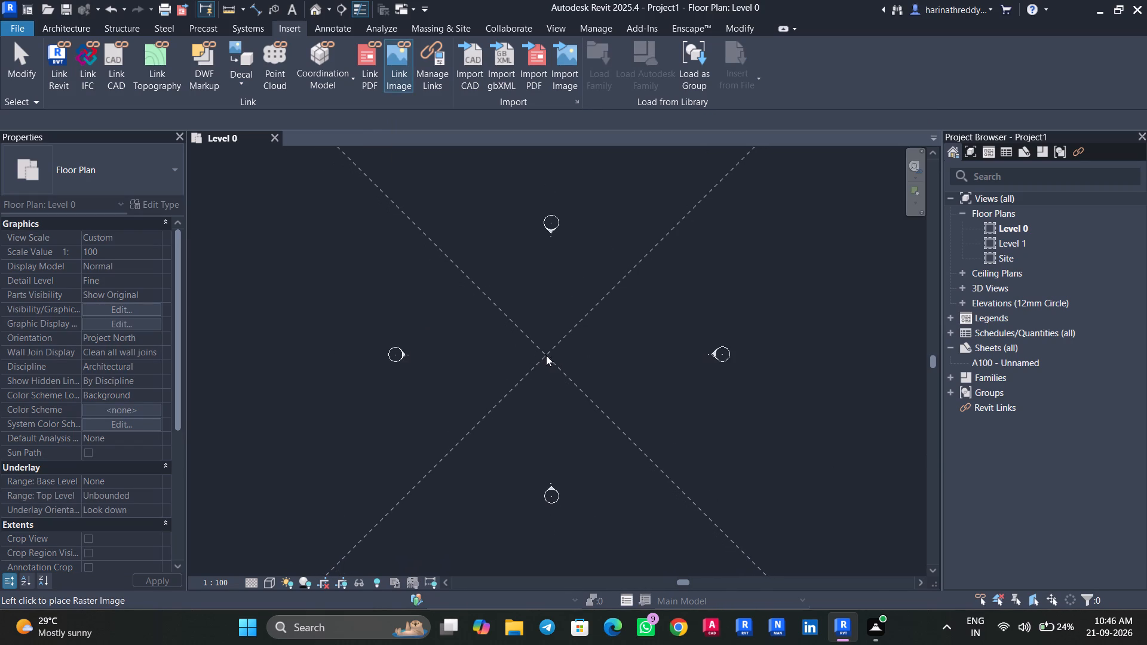
pyautogui.click(545, 355)
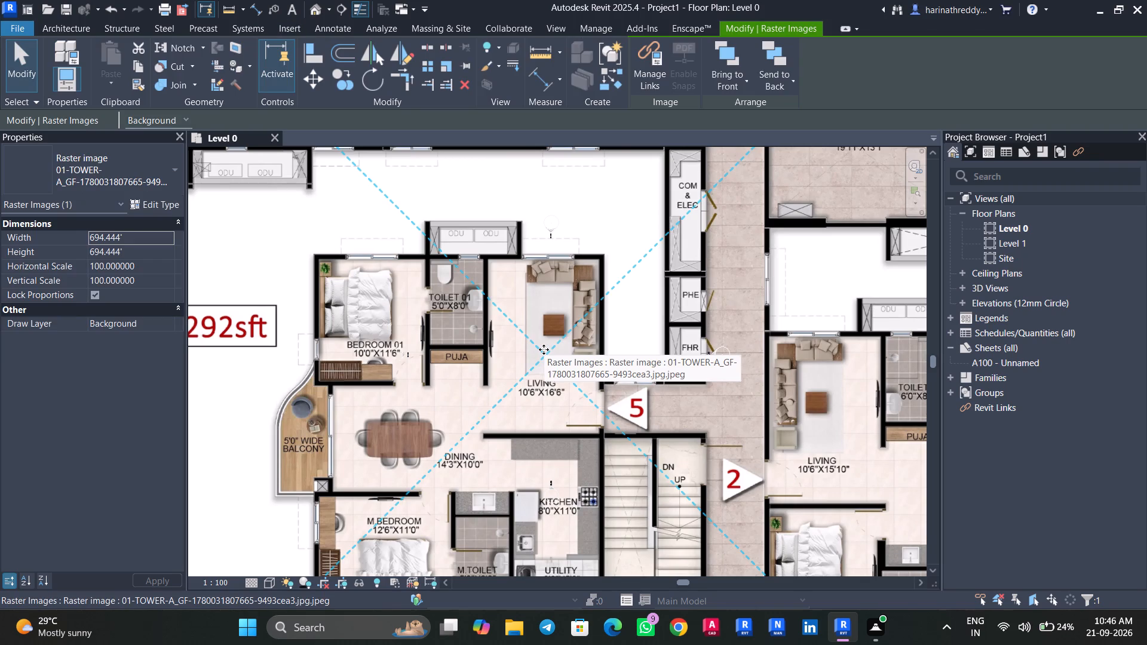
# Scale the plan image graphically so Bedroom 01 of the 1572sft unit spans 12' between its upper and lower walls' inner faces.
pyautogui.scroll(-3, 532, 348)
pyautogui.scroll(2, 532, 348)
pyautogui.scroll(-3, 532, 348)
pyautogui.scroll(1, 532, 348)
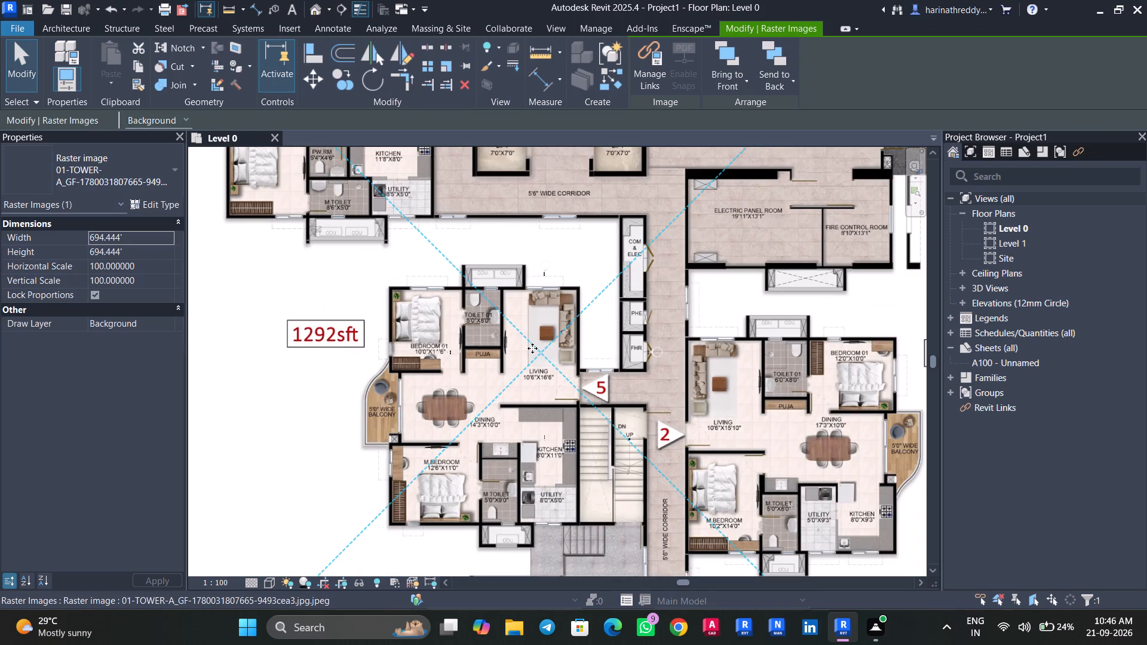
pyautogui.scroll(-4, 532, 348)
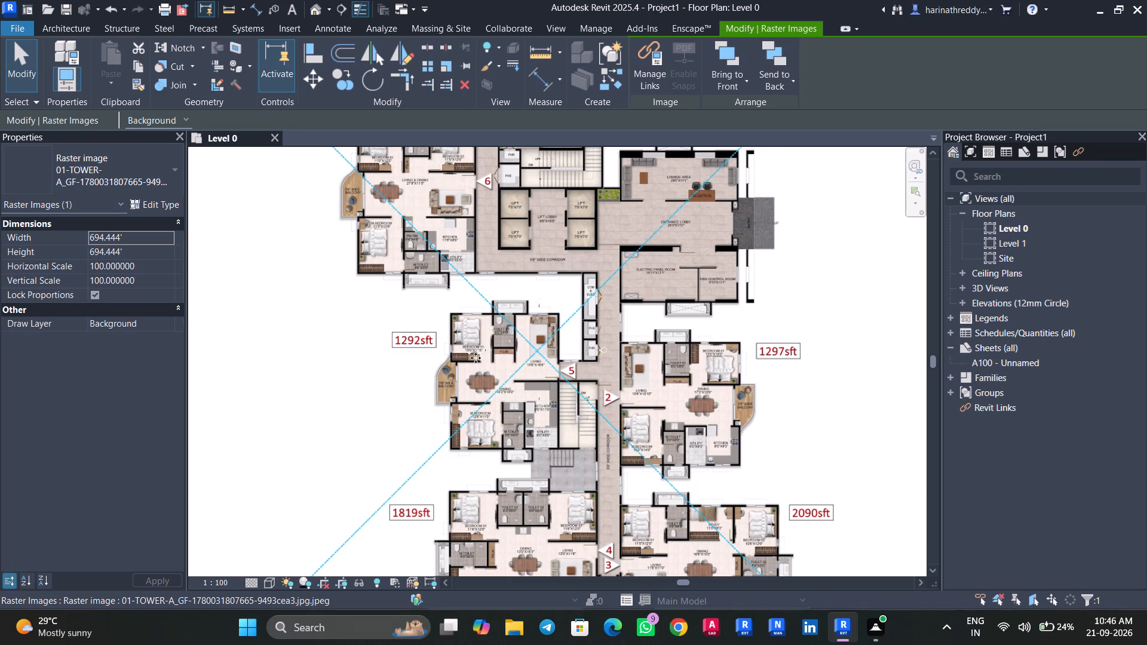
pyautogui.scroll(1, 477, 309)
pyautogui.scroll(-1, 484, 306)
pyautogui.scroll(1, 484, 305)
pyautogui.scroll(-1, 482, 300)
pyautogui.scroll(2, 482, 300)
pyautogui.scroll(-1, 480, 299)
pyautogui.moveTo(479, 300); pyautogui.dragTo(428, 383, button='middle')
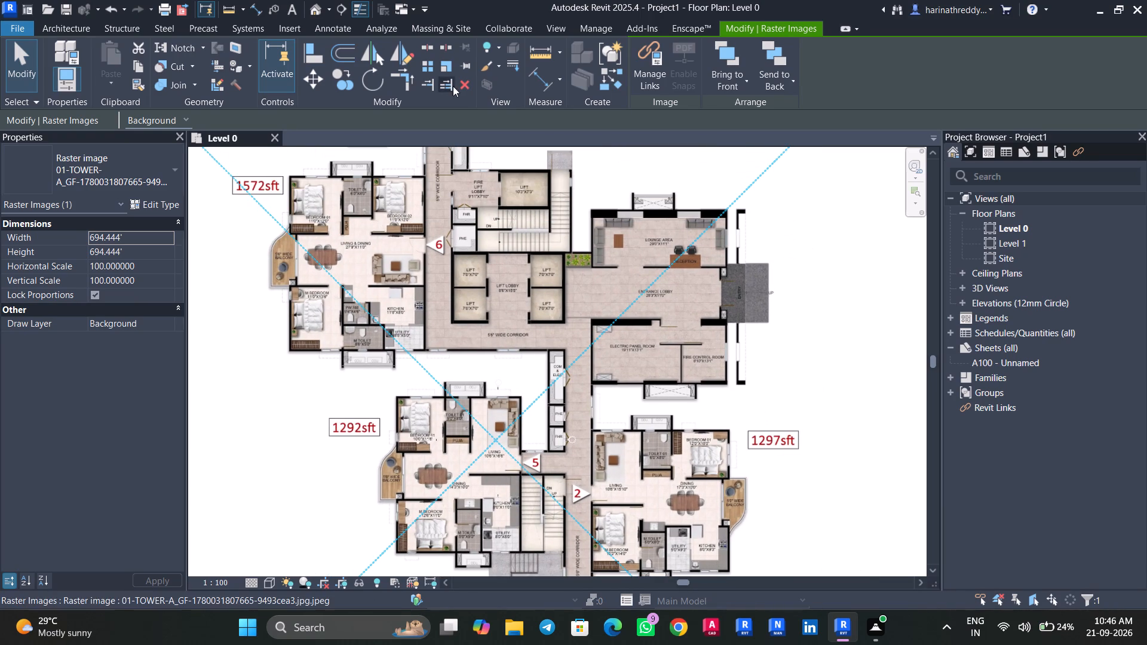
pyautogui.click(447, 65)
pyautogui.scroll(9, 311, 174)
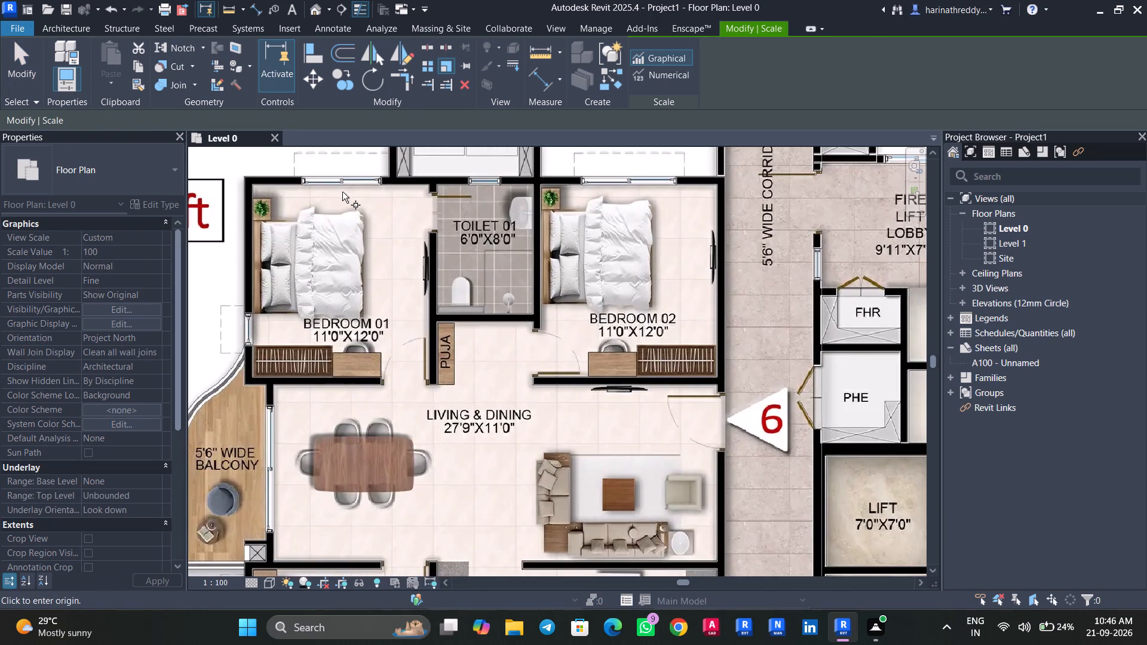
pyautogui.scroll(1, 263, 265)
pyautogui.scroll(-1, 264, 263)
pyautogui.scroll(2, 265, 263)
pyautogui.moveTo(277, 221); pyautogui.dragTo(318, 284, button='middle')
pyautogui.scroll(7, 299, 237)
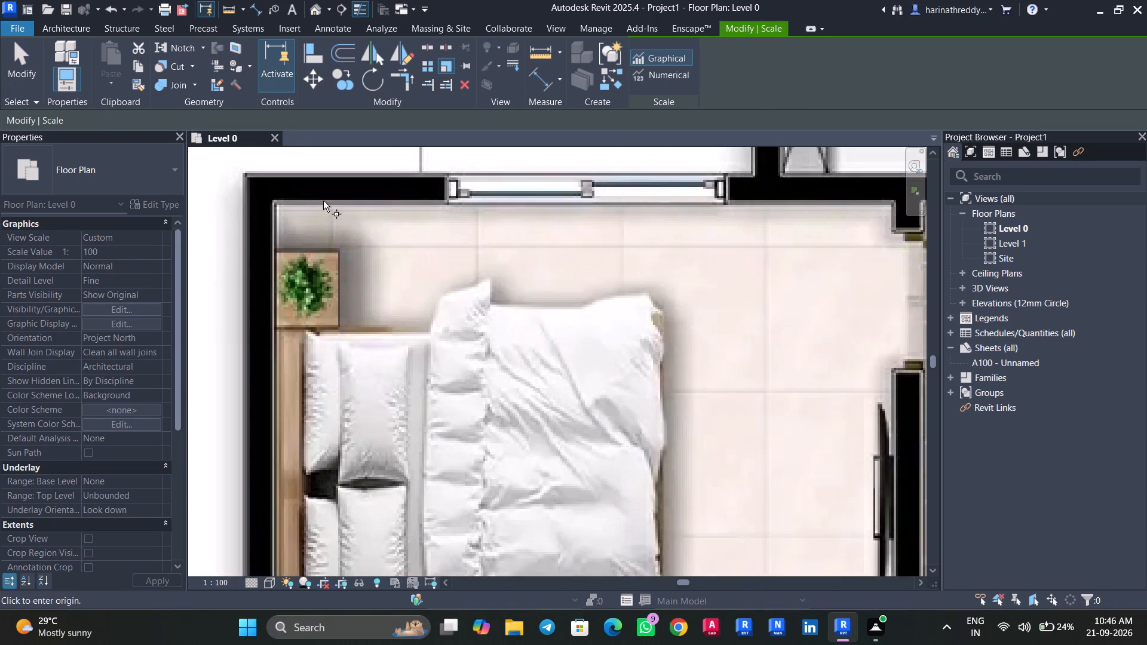
pyautogui.click(323, 201)
pyautogui.scroll(-3, 338, 312)
pyautogui.moveTo(337, 356); pyautogui.dragTo(390, 131, button='middle')
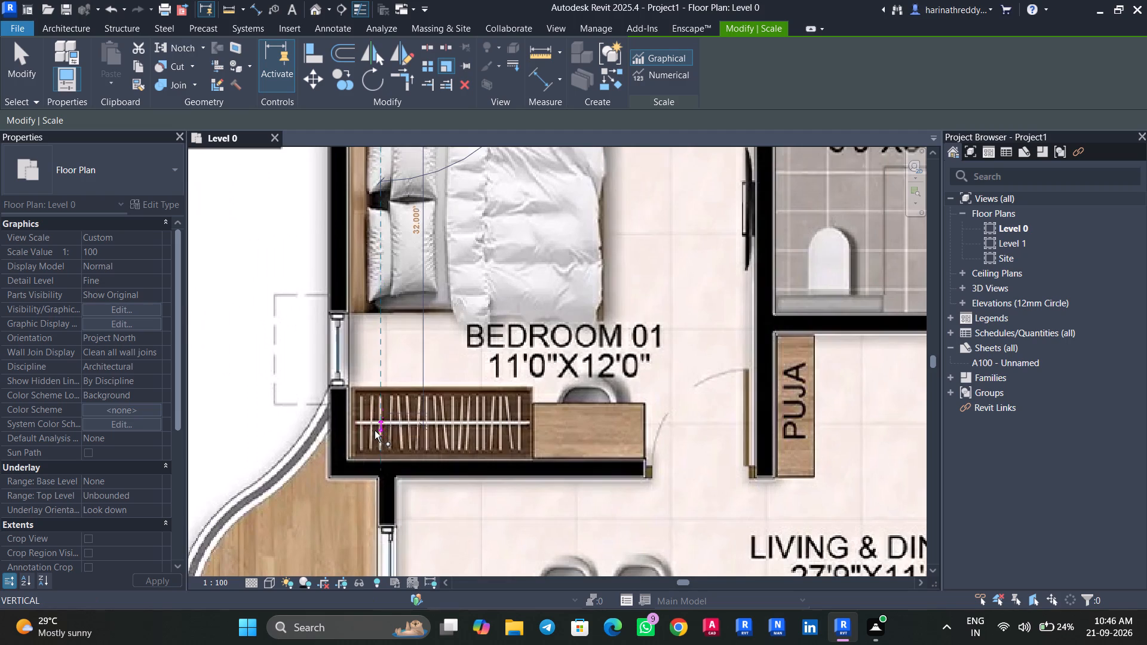
pyautogui.scroll(-4, 373, 456)
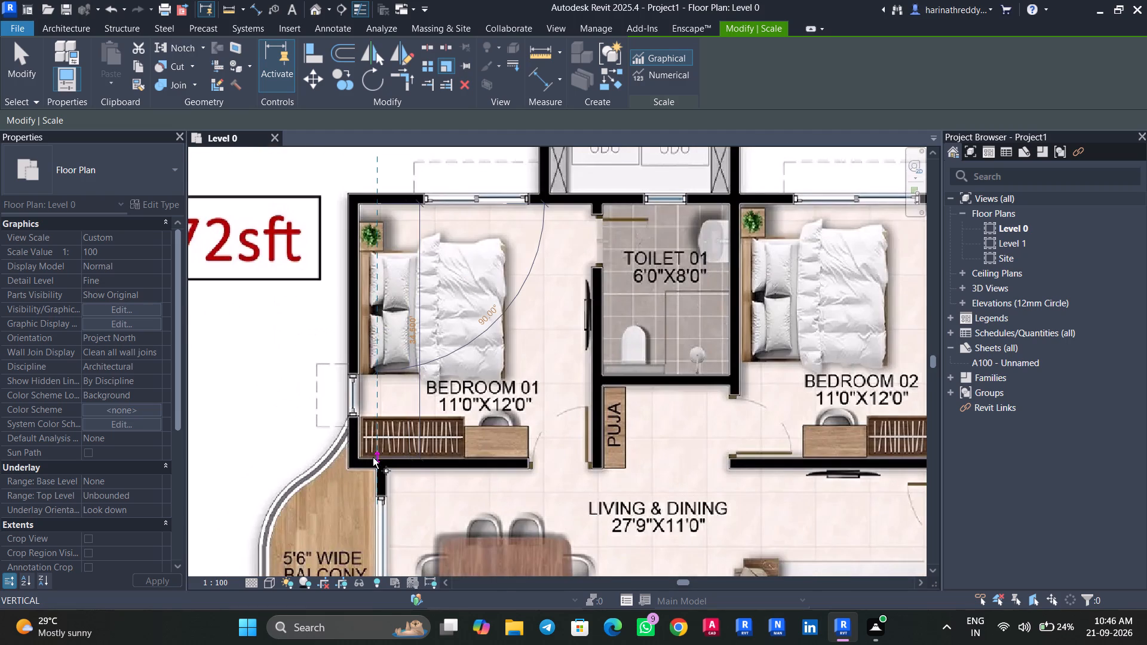
pyautogui.scroll(1, 374, 457)
pyautogui.scroll(-1, 374, 457)
pyautogui.scroll(7, 374, 457)
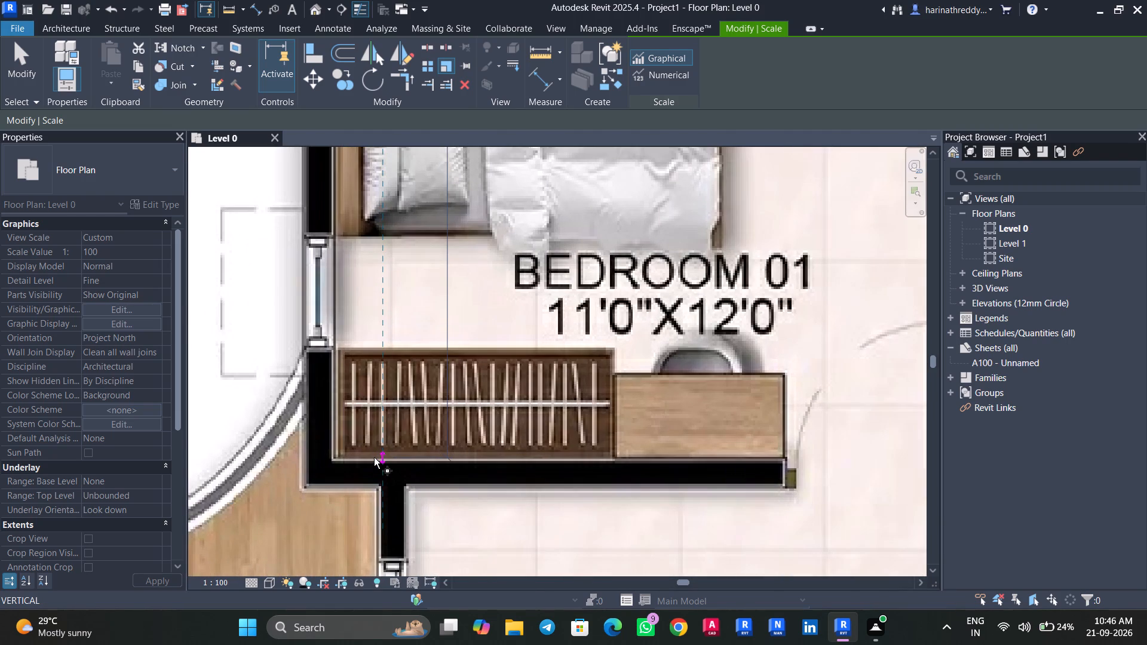
pyautogui.click(374, 457)
pyautogui.write("12'")
pyautogui.press('Return')
# Check the width of the 1292sft unit's M.BEDROOM between its inner wall faces using a Scale preview on the plan image.
pyautogui.scroll(-4, 458, 423)
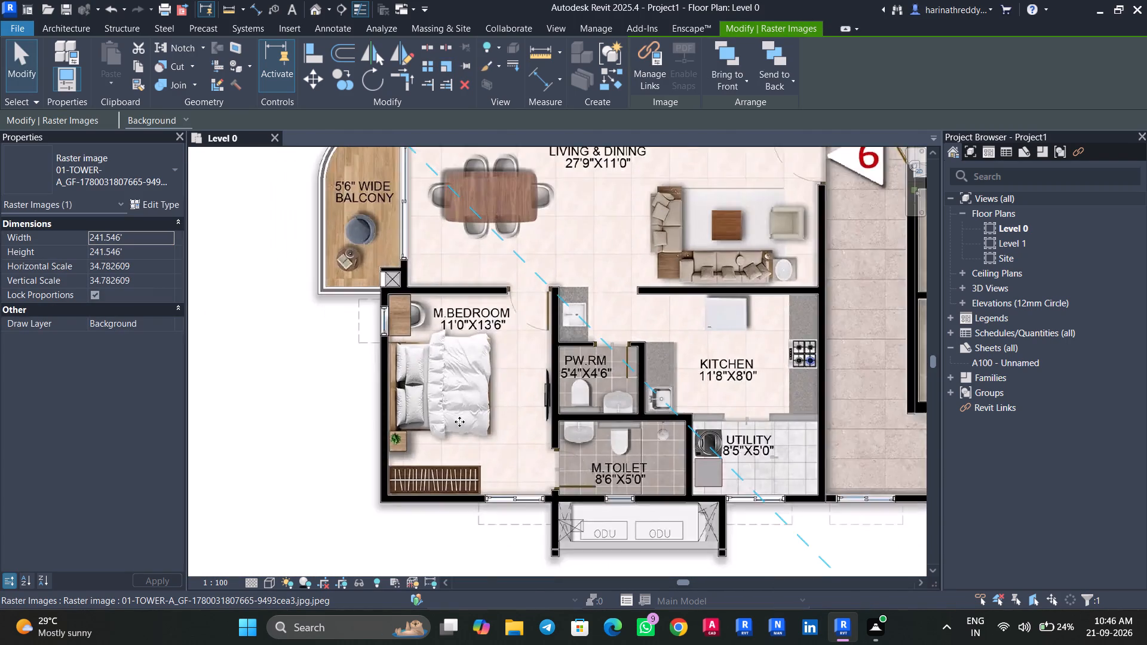
pyautogui.scroll(-3, 459, 422)
pyautogui.scroll(1, 459, 422)
pyautogui.scroll(-2, 459, 422)
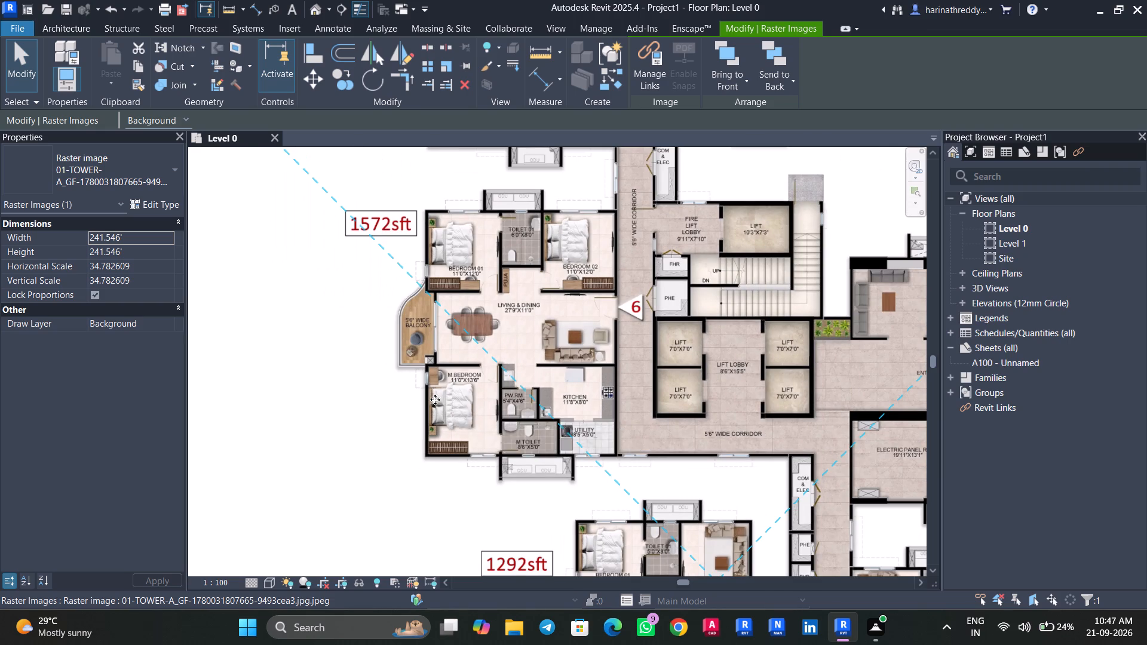
pyautogui.scroll(-5, 435, 400)
pyautogui.scroll(1, 436, 399)
pyautogui.scroll(-3, 453, 364)
pyautogui.scroll(1, 454, 364)
pyautogui.scroll(8, 537, 462)
pyautogui.moveTo(538, 462); pyautogui.dragTo(502, 237, button='middle')
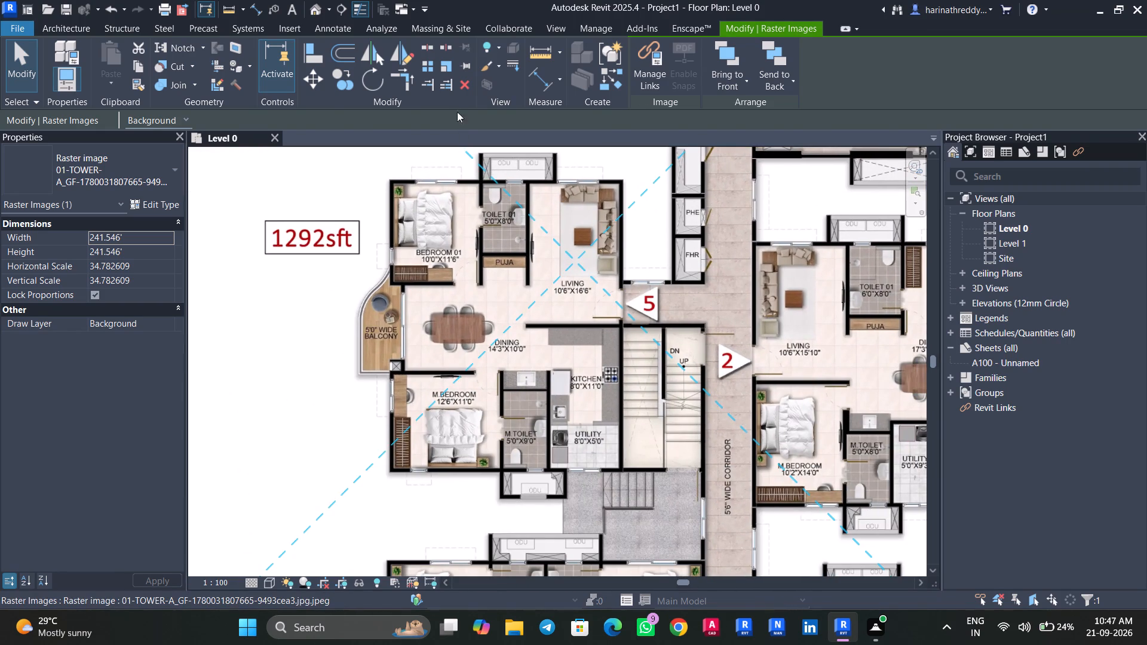
pyautogui.click(443, 60)
pyautogui.scroll(1, 511, 310)
pyautogui.scroll(-1, 511, 310)
pyautogui.scroll(5, 512, 311)
pyautogui.scroll(-3, 367, 321)
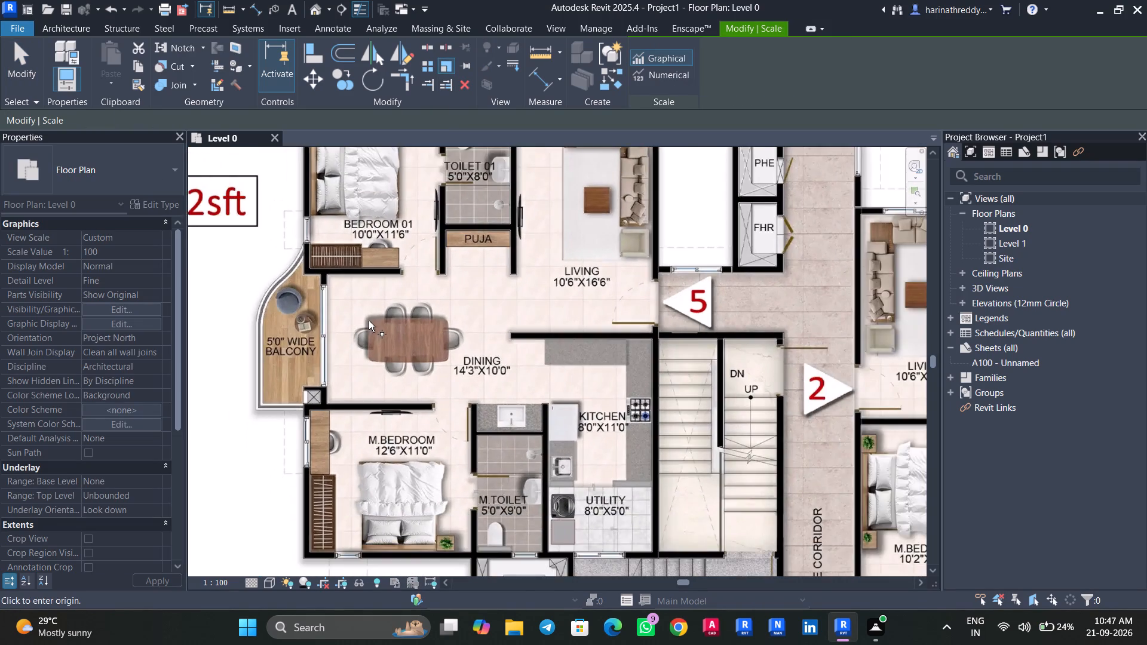
pyautogui.moveTo(385, 329); pyautogui.dragTo(413, 196, button='middle')
pyautogui.scroll(9, 372, 333)
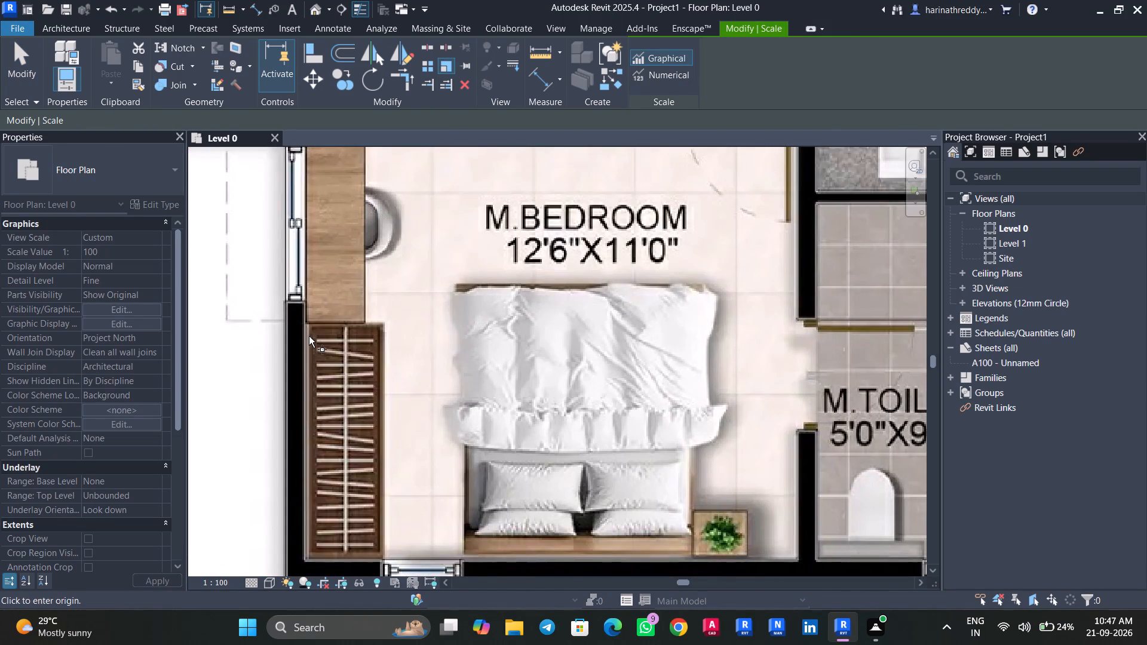
pyautogui.click(304, 336)
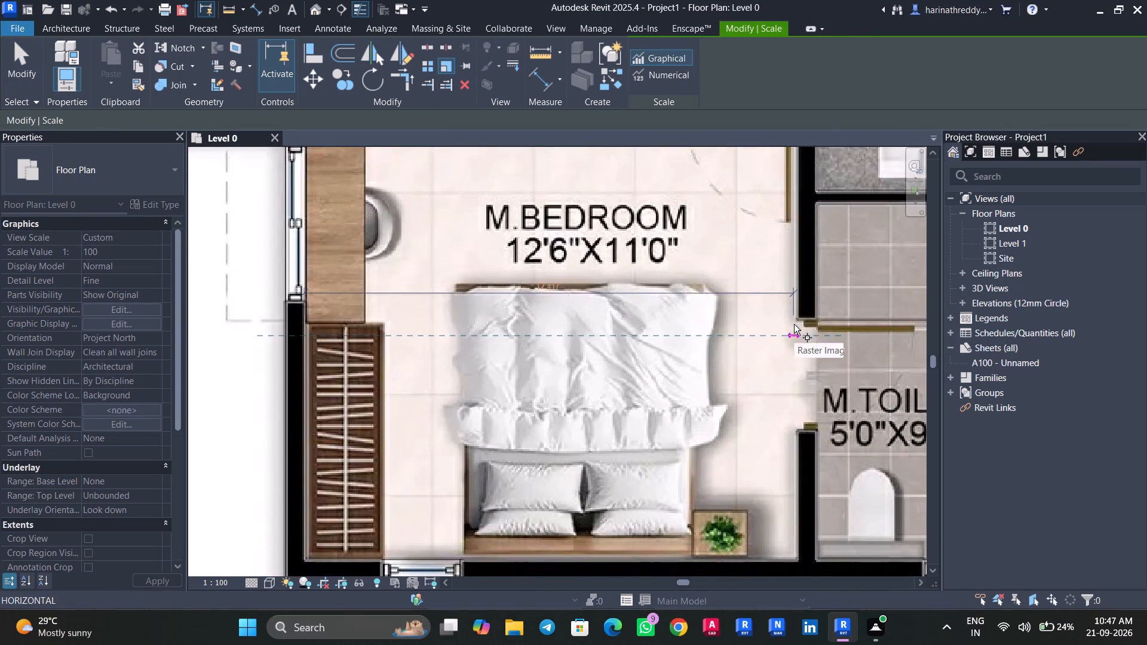
pyautogui.press('Escape')
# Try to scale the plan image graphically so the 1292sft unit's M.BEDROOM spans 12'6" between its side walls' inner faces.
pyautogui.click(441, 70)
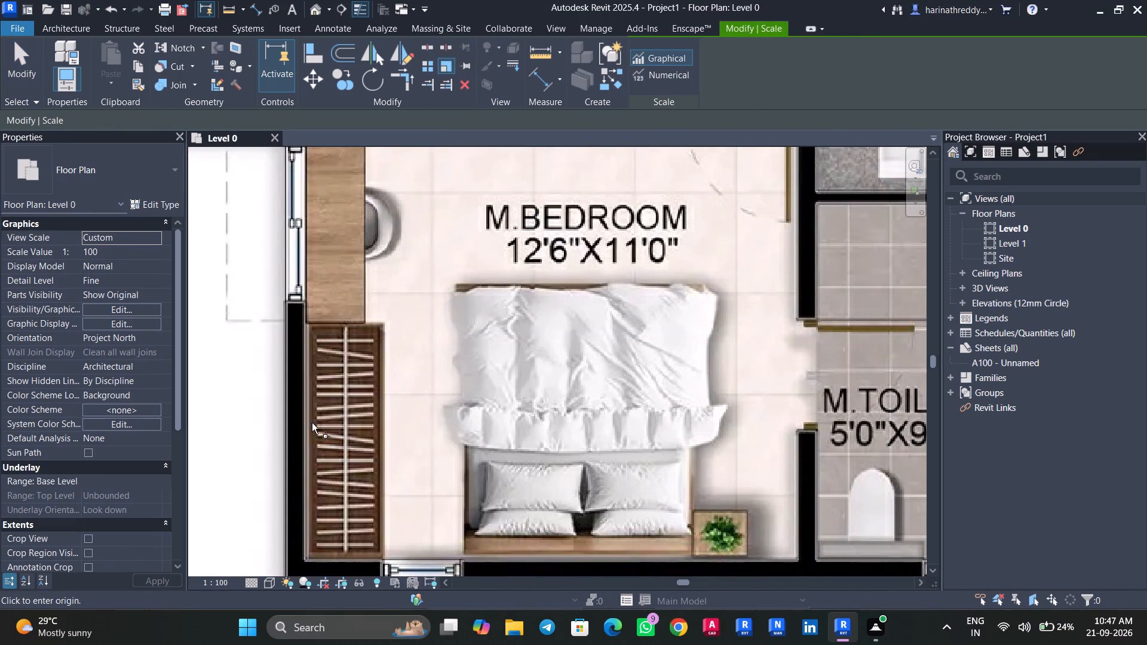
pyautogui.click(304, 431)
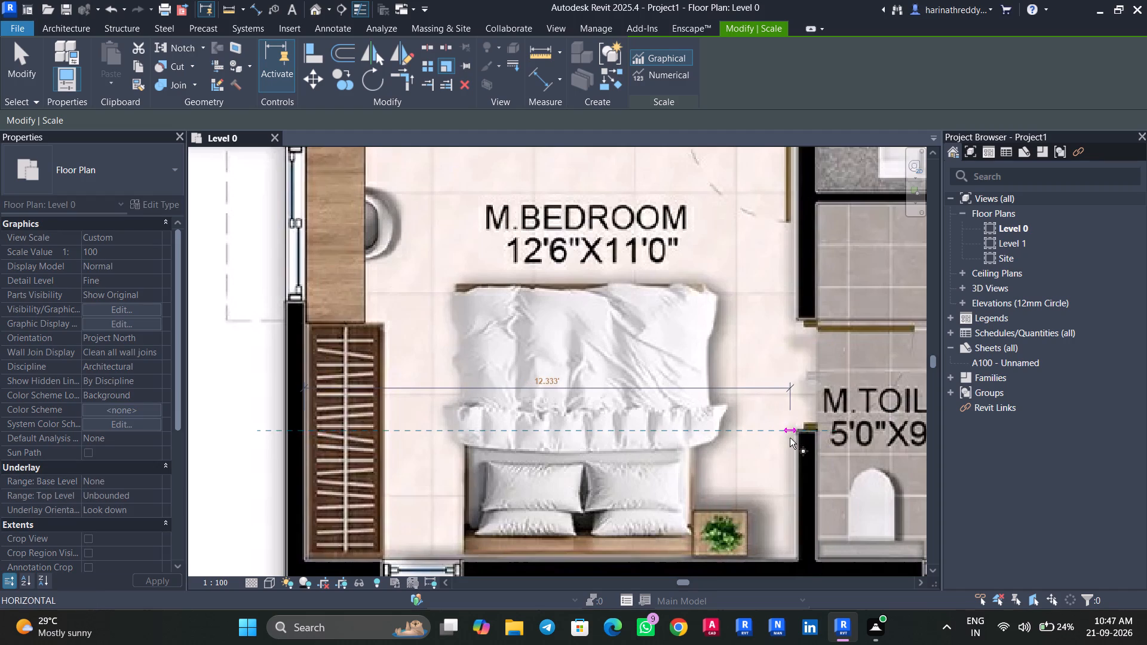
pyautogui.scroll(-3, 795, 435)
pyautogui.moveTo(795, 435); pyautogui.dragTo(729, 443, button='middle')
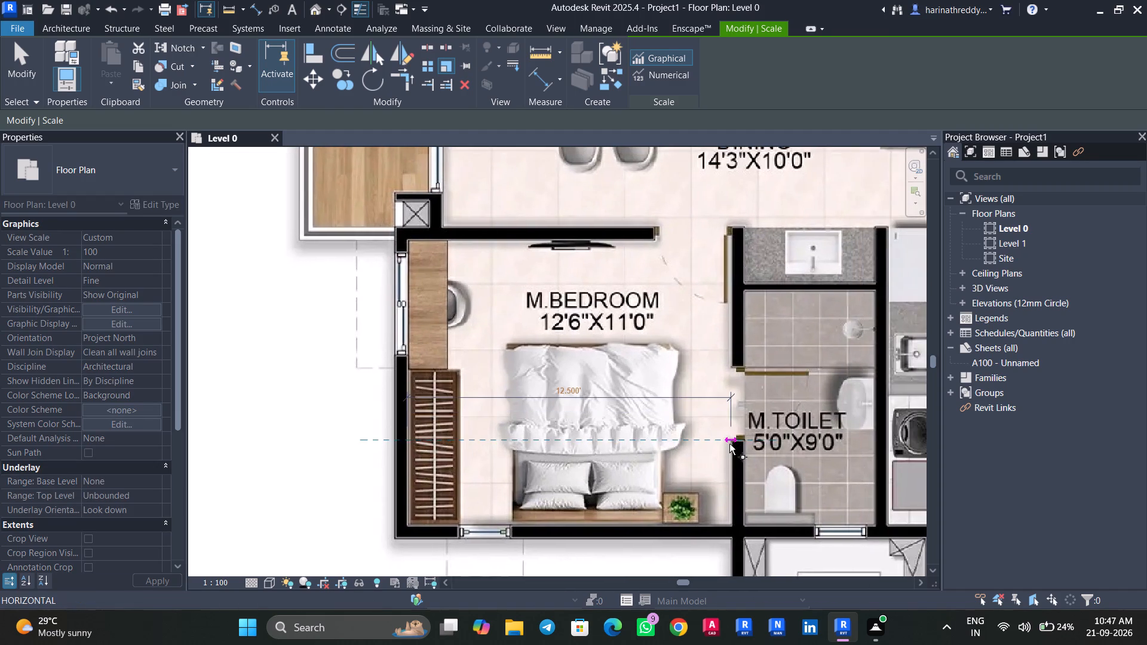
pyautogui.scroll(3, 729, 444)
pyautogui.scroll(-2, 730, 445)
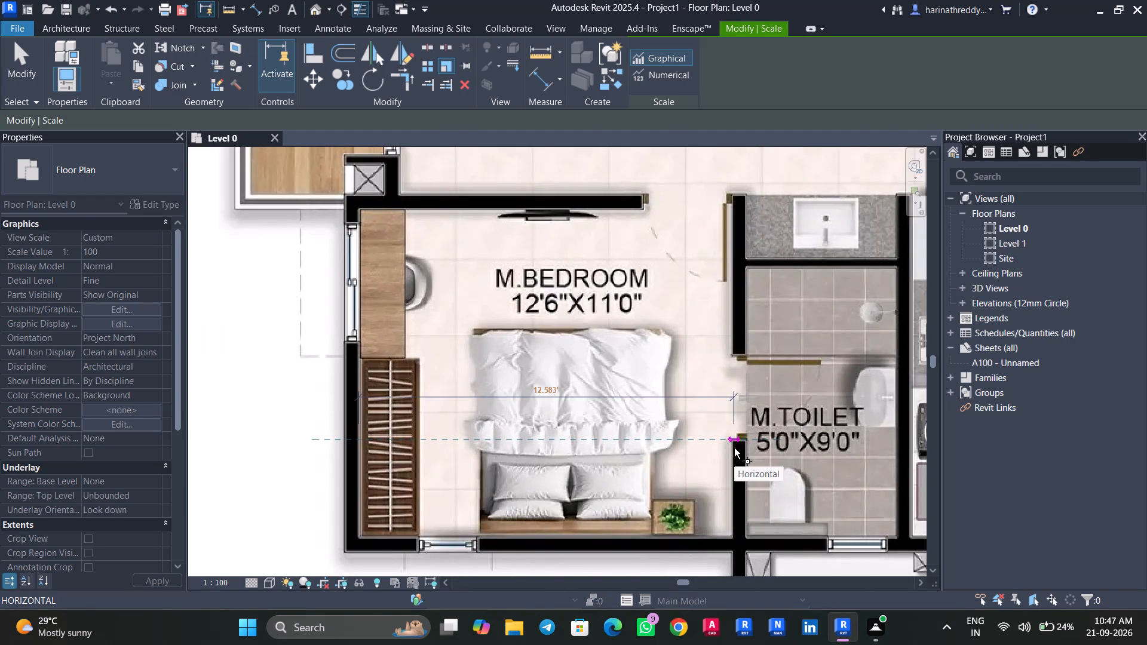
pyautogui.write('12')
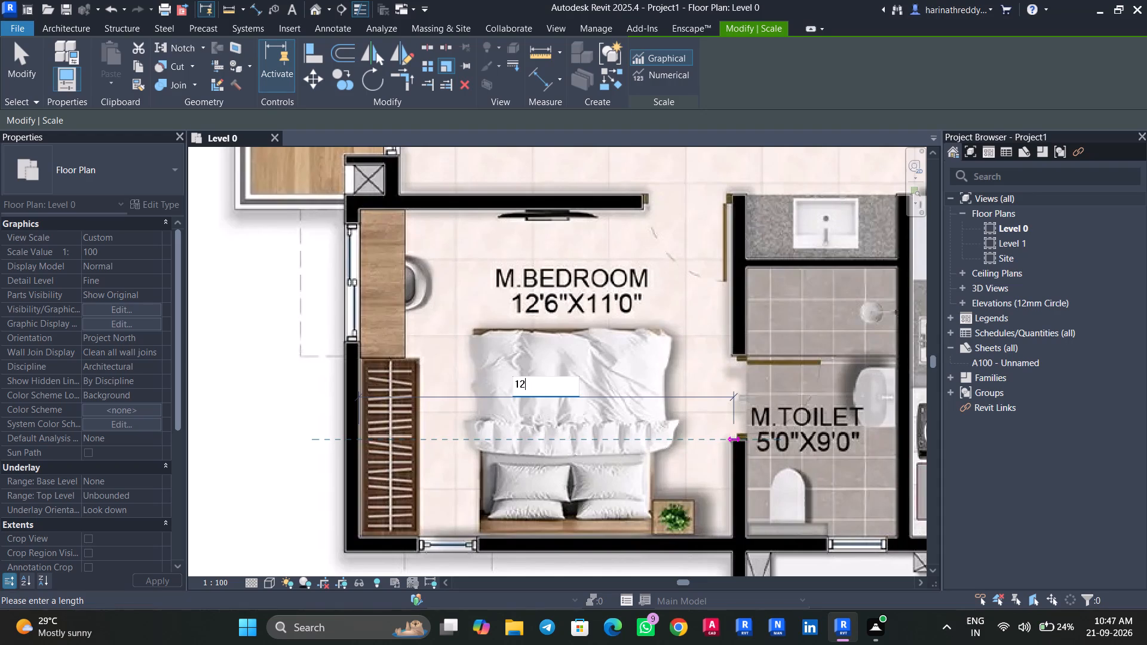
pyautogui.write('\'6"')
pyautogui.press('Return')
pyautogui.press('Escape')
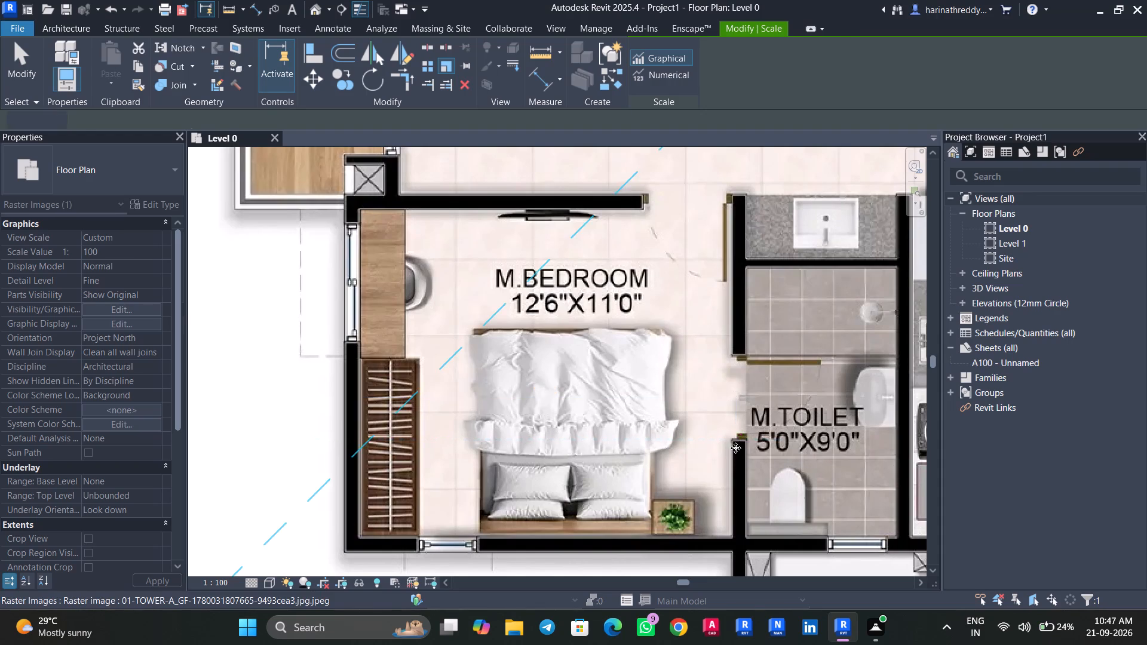
# Scale the plan image graphically so the 1292sft unit's M.TOILET spans 5' between its side walls' inner faces.
pyautogui.scroll(-2, 735, 449)
pyautogui.scroll(1, 735, 449)
pyautogui.scroll(-4, 735, 449)
pyautogui.scroll(8, 767, 468)
pyautogui.moveTo(772, 468); pyautogui.dragTo(471, 438, button='middle')
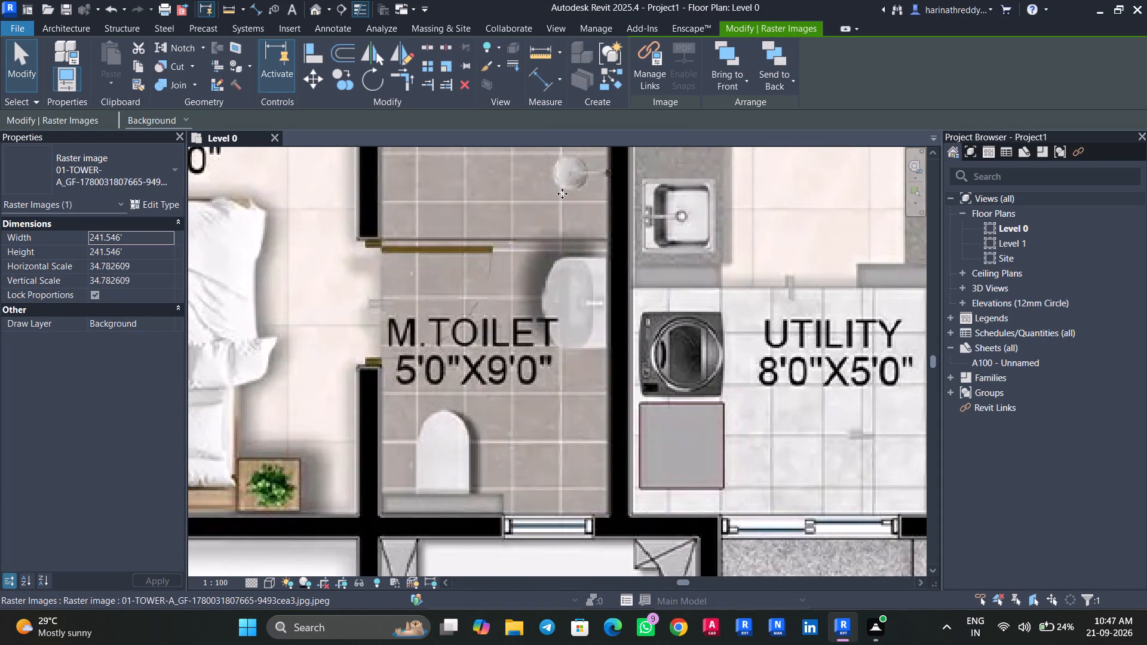
pyautogui.click(446, 68)
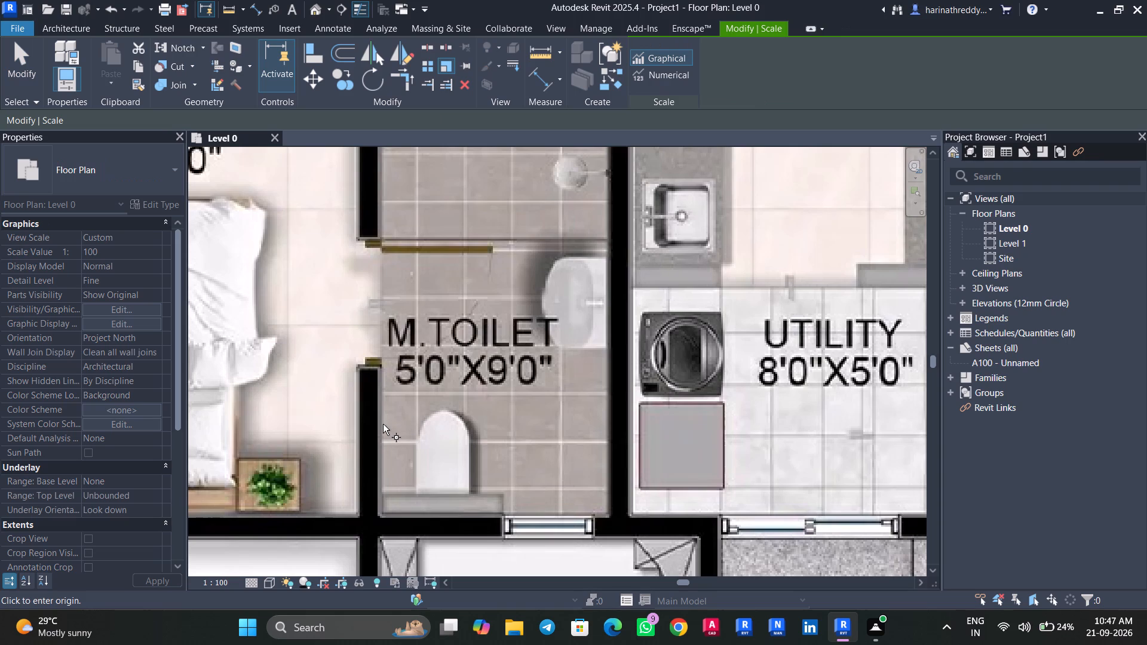
pyautogui.click(381, 424)
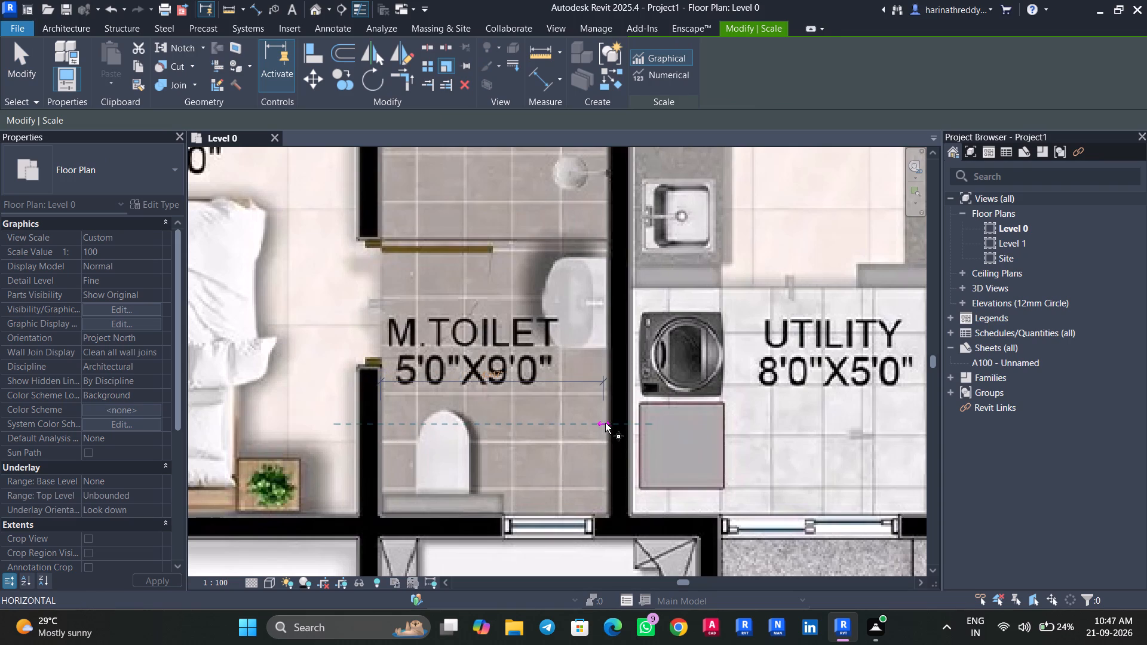
pyautogui.click(609, 423)
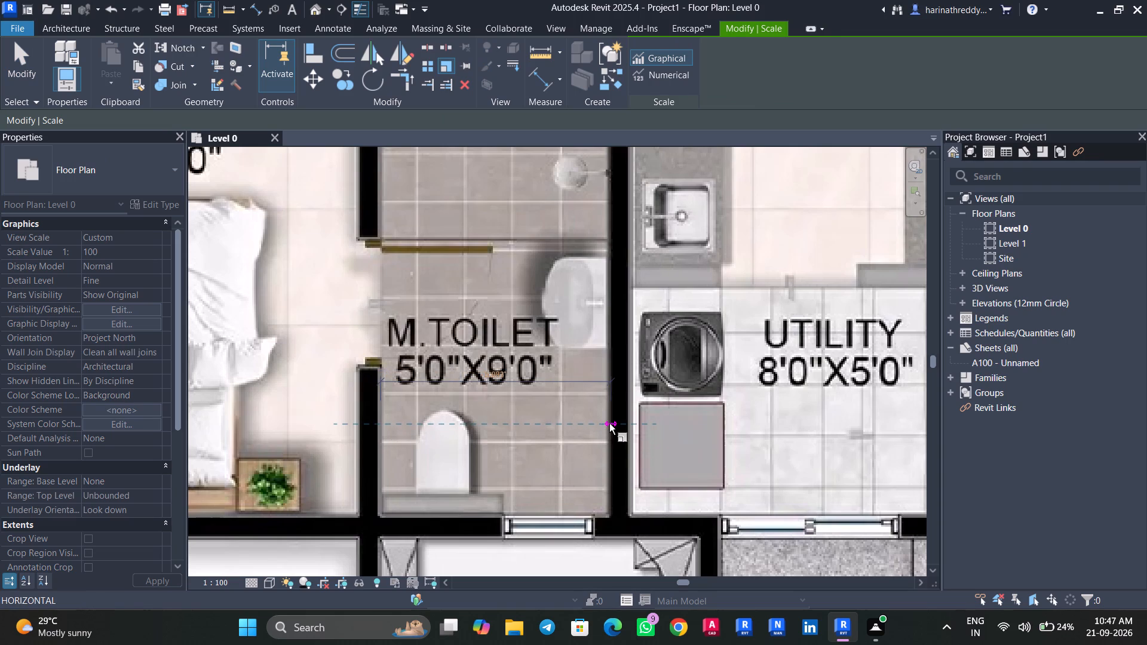
pyautogui.write("5'")
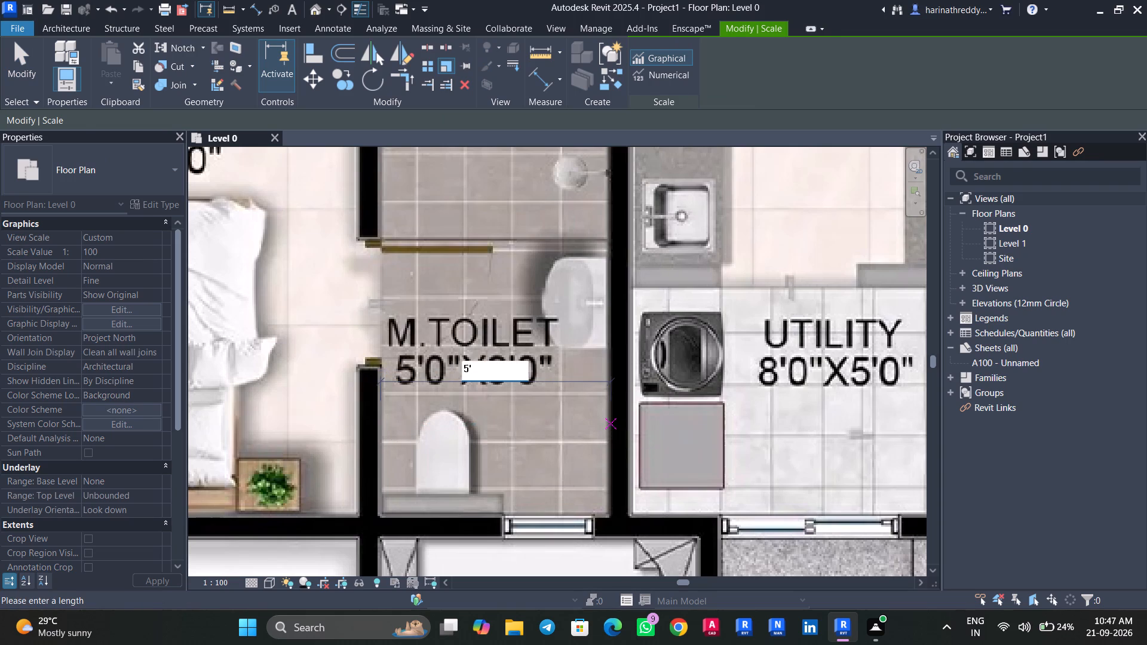
pyautogui.press('Return')
# Check the width of the M.BEDROOM labelled 12'0"X13'8" beside the corridor using Scale previews on the plan image.
pyautogui.scroll(-10, 609, 424)
pyautogui.moveTo(654, 358); pyautogui.dragTo(647, 474, button='middle')
pyautogui.moveTo(650, 409); pyautogui.dragTo(625, 520, button='middle')
pyautogui.click(441, 66)
pyautogui.scroll(-9, 502, 273)
pyautogui.moveTo(557, 238); pyautogui.dragTo(557, 312, button='middle')
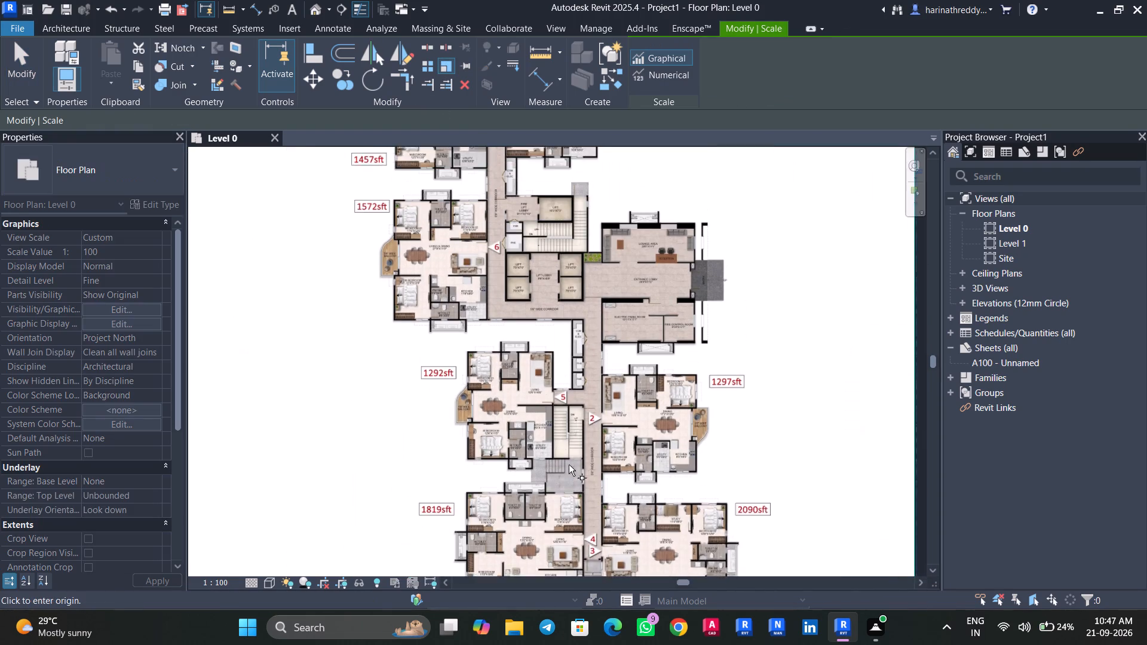
pyautogui.scroll(1, 576, 282)
pyautogui.moveTo(572, 312); pyautogui.dragTo(575, 452, button='middle')
pyautogui.scroll(5, 498, 195)
pyautogui.scroll(-1, 505, 198)
pyautogui.scroll(12, 505, 198)
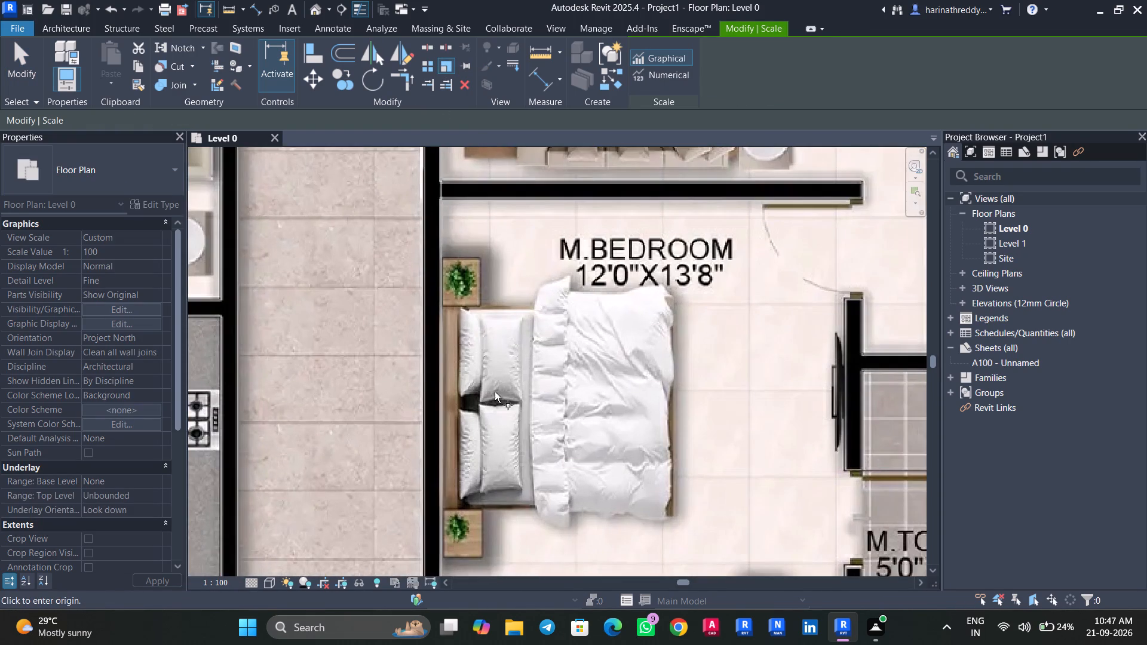
pyautogui.moveTo(494, 392); pyautogui.dragTo(431, 294, button='middle')
pyautogui.click(375, 401)
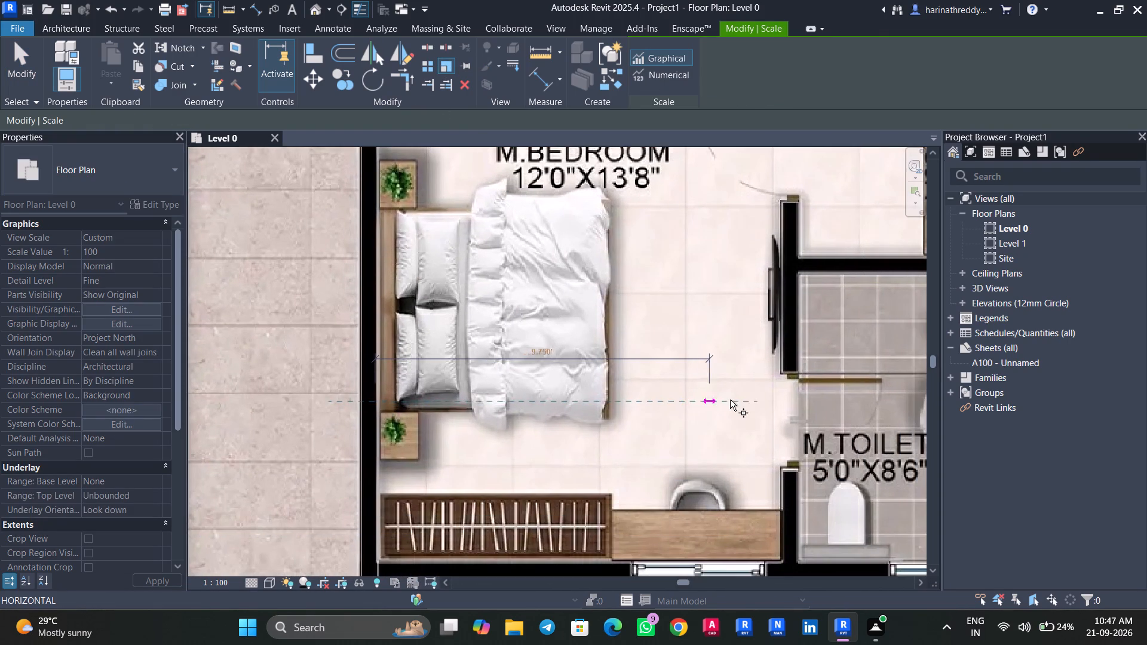
pyautogui.press('Escape')
pyautogui.moveTo(649, 432); pyautogui.dragTo(585, 257, button='middle')
pyautogui.click(449, 69)
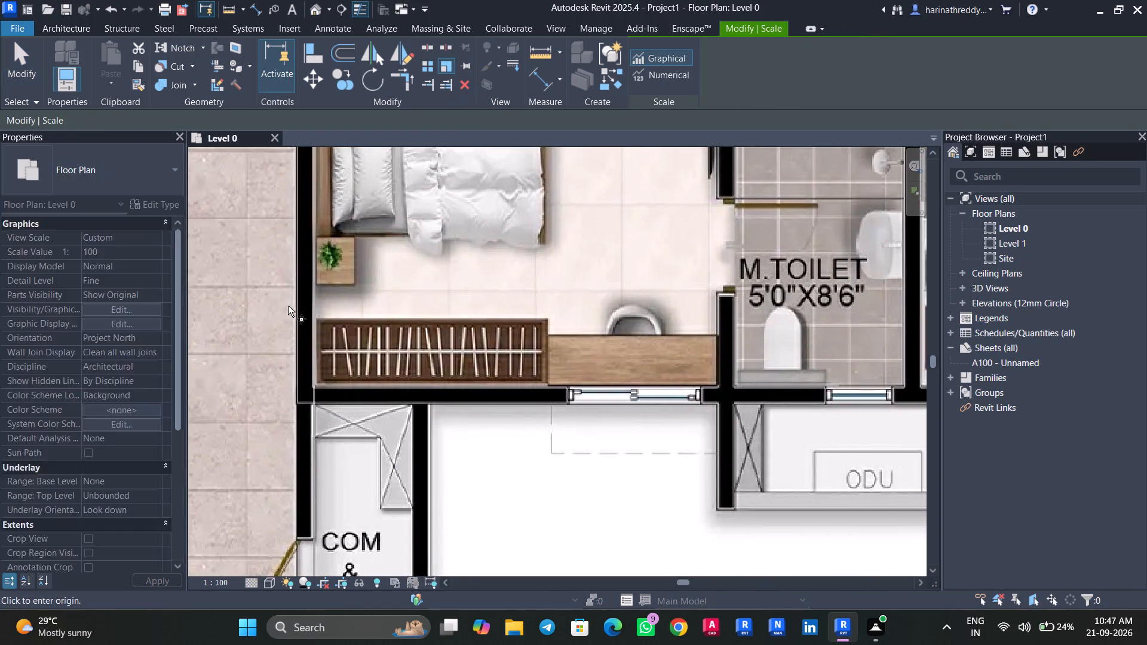
pyautogui.click(311, 306)
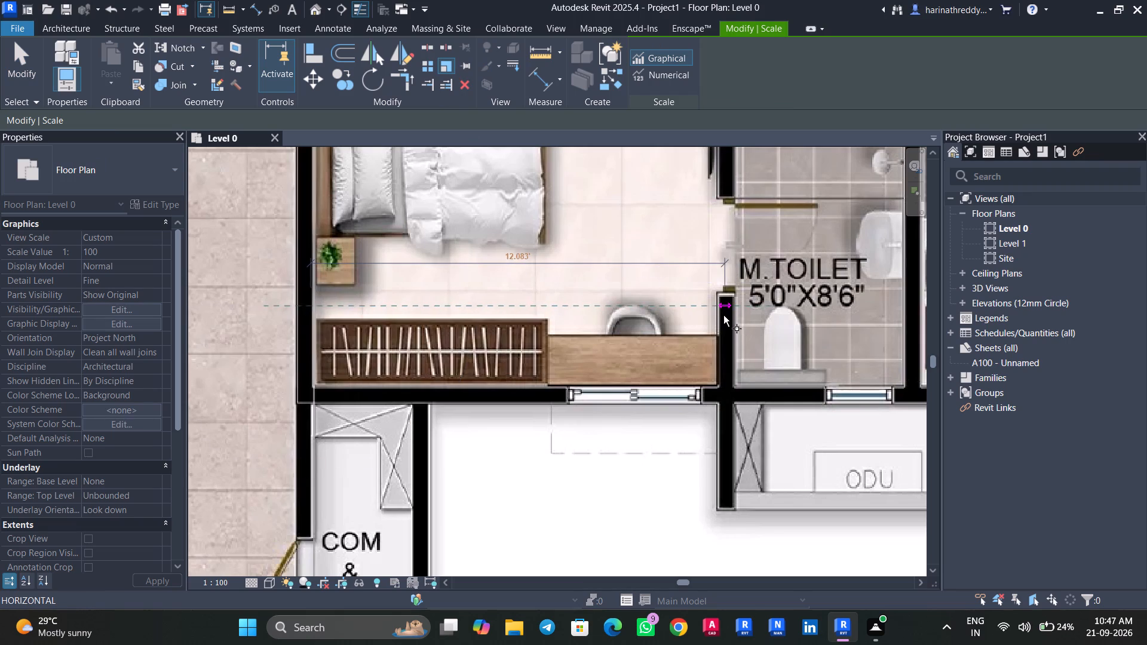
pyautogui.press('Escape')
# Look over the rescaled plan image around the lower units and the wardrobe corner of the 1292sft unit's M.BEDROOM.
pyautogui.scroll(-7, 688, 389)
pyautogui.scroll(1, 689, 389)
pyautogui.scroll(-5, 689, 389)
pyautogui.scroll(1, 689, 389)
pyautogui.scroll(-10, 689, 389)
pyautogui.moveTo(690, 423); pyautogui.dragTo(665, 325, button='middle')
pyautogui.scroll(6, 660, 338)
pyautogui.scroll(-1, 660, 338)
pyautogui.scroll(2, 660, 338)
pyautogui.moveTo(662, 373); pyautogui.dragTo(591, 244, button='middle')
pyautogui.scroll(-5, 613, 321)
pyautogui.moveTo(609, 300); pyautogui.dragTo(545, 152, button='middle')
pyautogui.scroll(4, 525, 279)
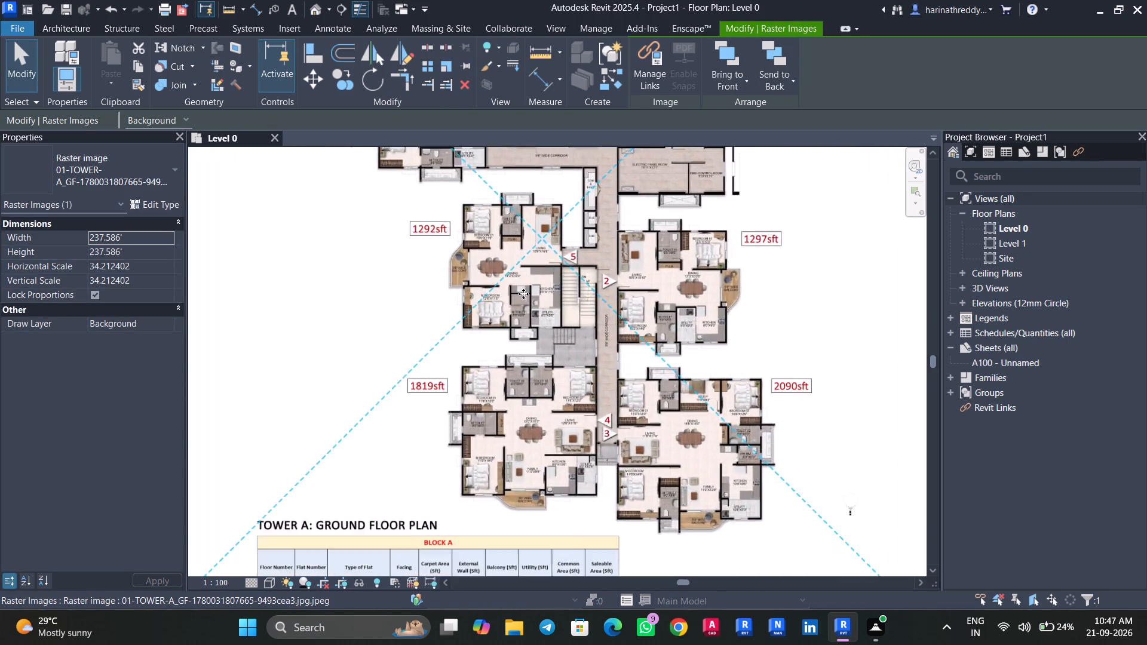
pyautogui.scroll(16, 523, 294)
pyautogui.moveTo(387, 334); pyautogui.dragTo(526, 265, button='middle')
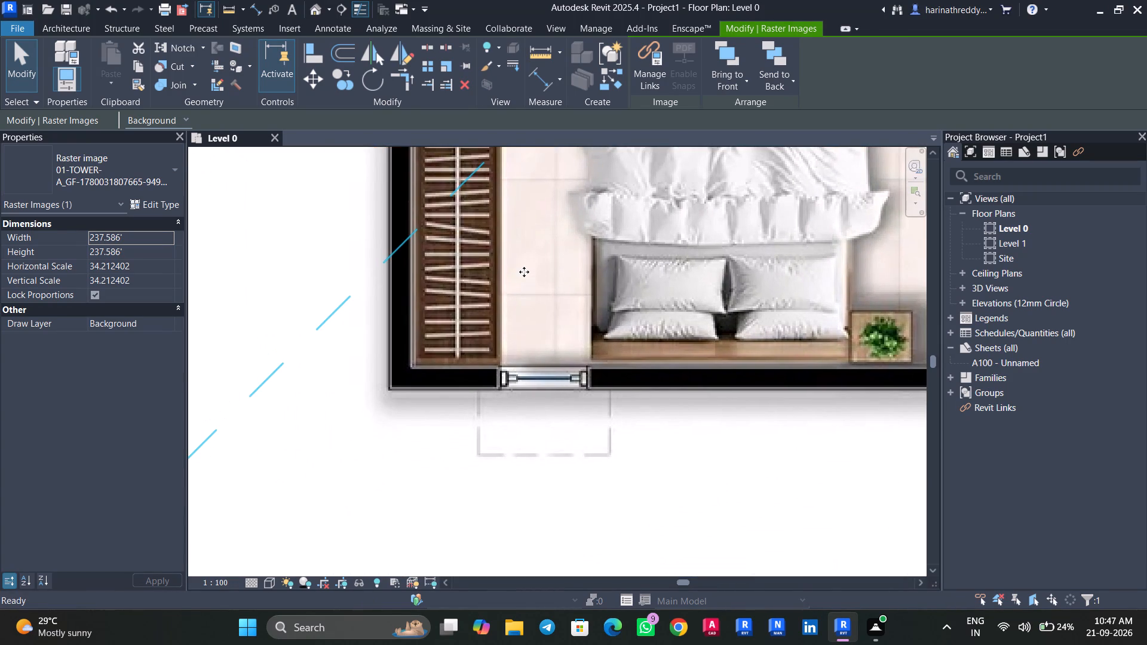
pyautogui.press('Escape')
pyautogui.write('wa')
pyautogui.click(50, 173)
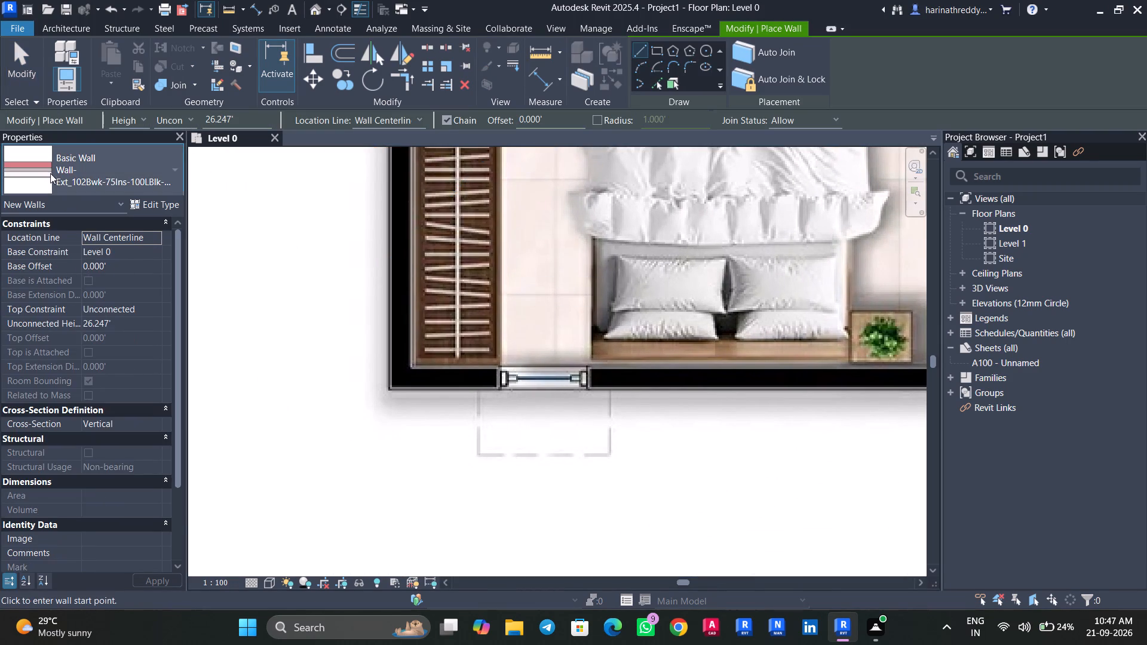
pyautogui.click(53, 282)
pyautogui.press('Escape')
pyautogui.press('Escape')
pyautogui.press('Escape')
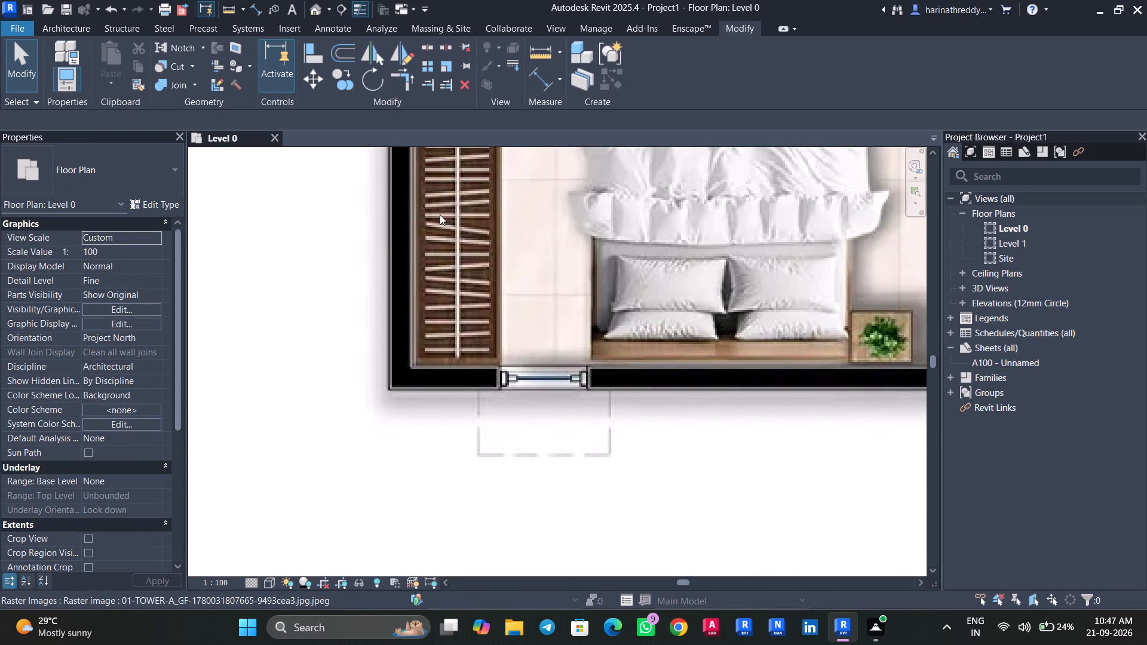
# Check the thickness of the exterior wall behind the wardrobe in the 1292sft unit's M.BEDROOM using a Scale preview.
pyautogui.scroll(-2, 608, 278)
pyautogui.click(608, 272)
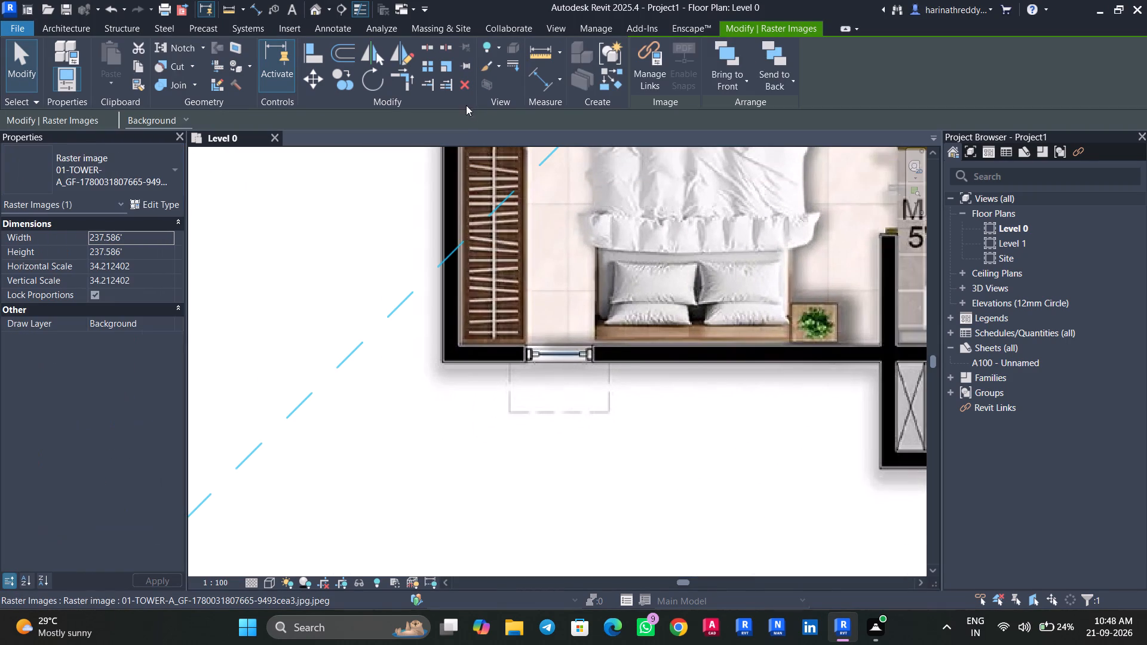
pyautogui.click(449, 72)
pyautogui.scroll(1, 440, 270)
pyautogui.scroll(-1, 441, 270)
pyautogui.scroll(13, 442, 270)
pyautogui.scroll(-1, 446, 283)
pyautogui.scroll(2, 446, 283)
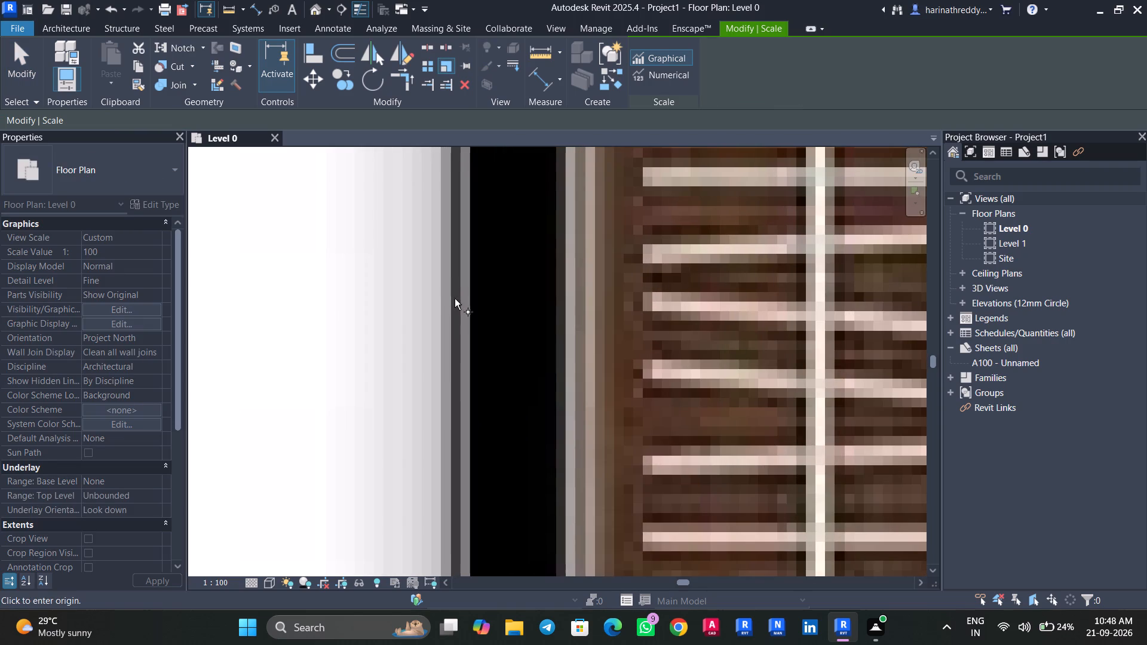
pyautogui.click(444, 295)
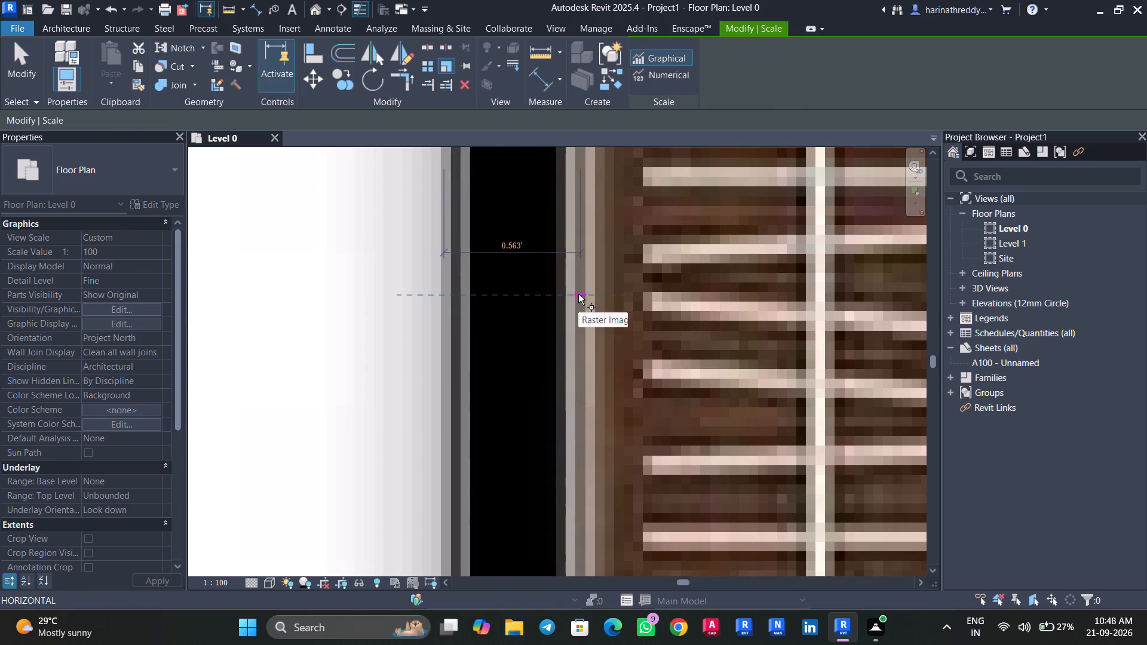
pyautogui.press('Escape')
# Examine the ground floor plan's units, from the 1292sft M.BEDROOM through the 1819sft and 2090sft units and central corridor.
pyautogui.scroll(-10, 578, 294)
pyautogui.scroll(1, 578, 292)
pyautogui.scroll(-13, 578, 292)
pyautogui.moveTo(599, 289); pyautogui.dragTo(637, 391, button='middle')
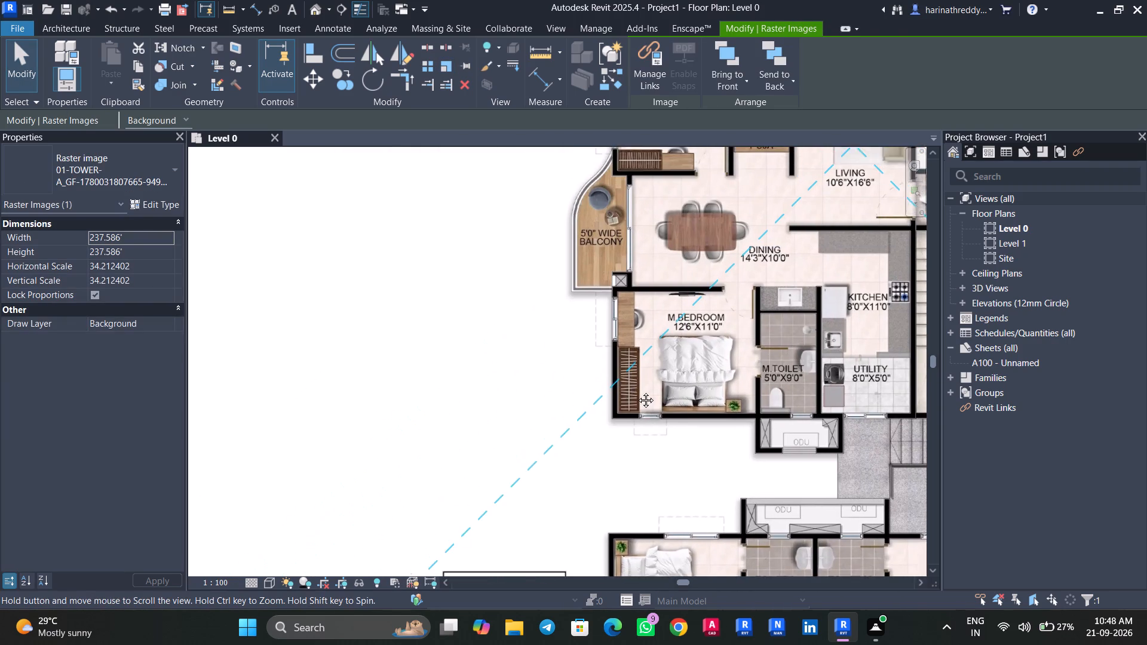
pyautogui.moveTo(637, 391); pyautogui.dragTo(600, 365, button='middle')
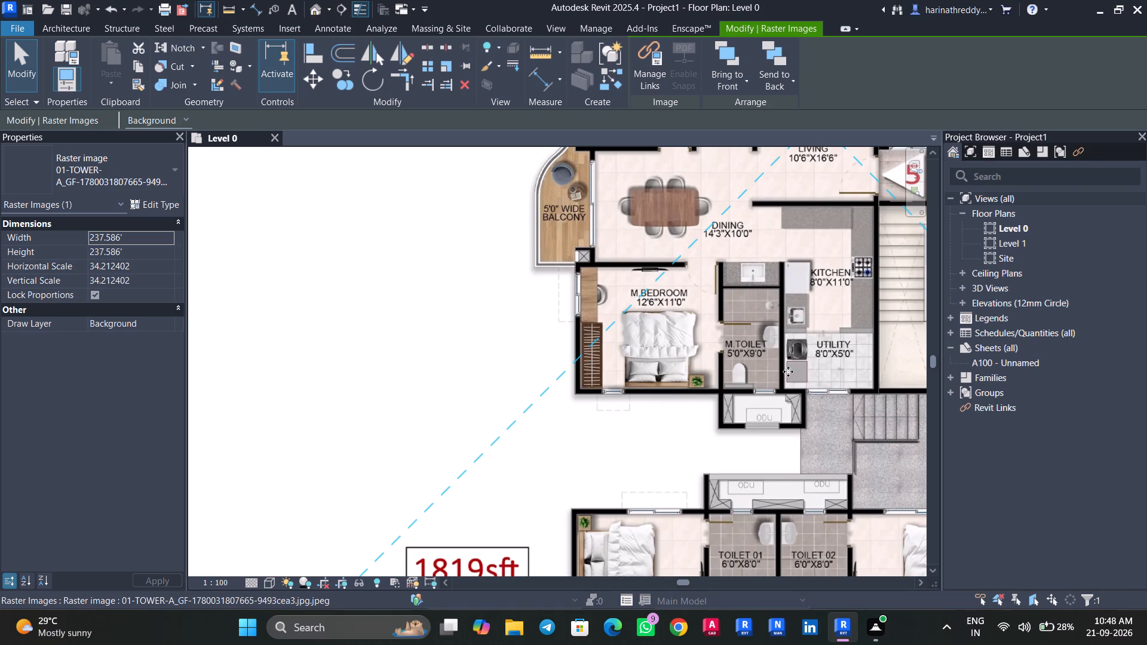
pyautogui.scroll(-9, 753, 380)
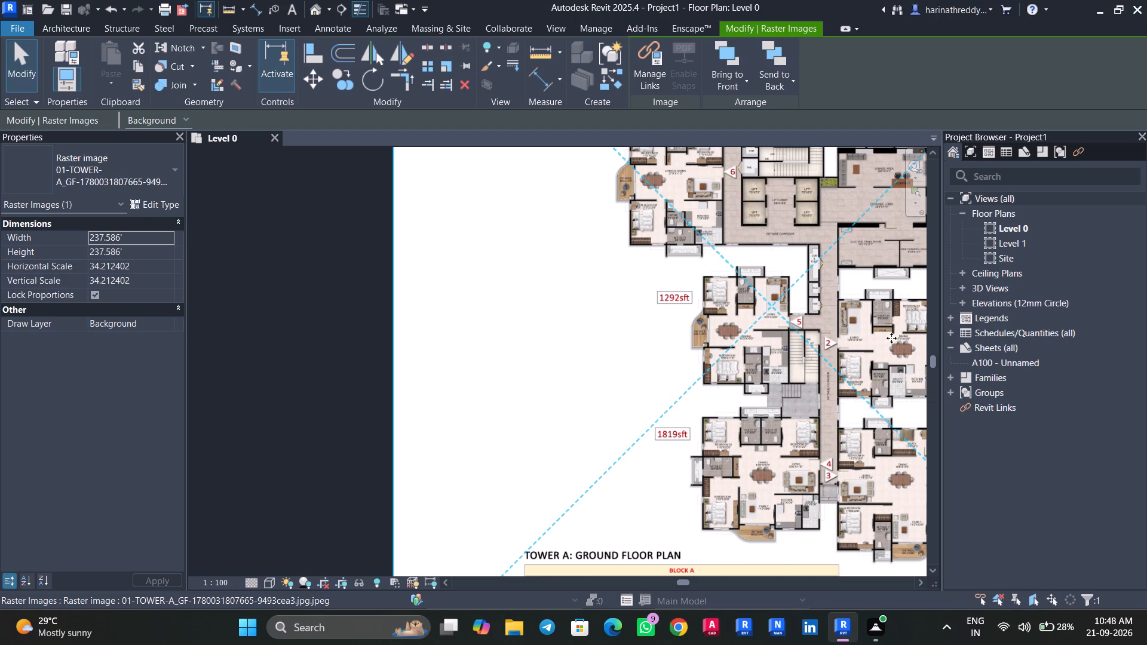
pyautogui.moveTo(801, 397); pyautogui.dragTo(667, 395, button='middle')
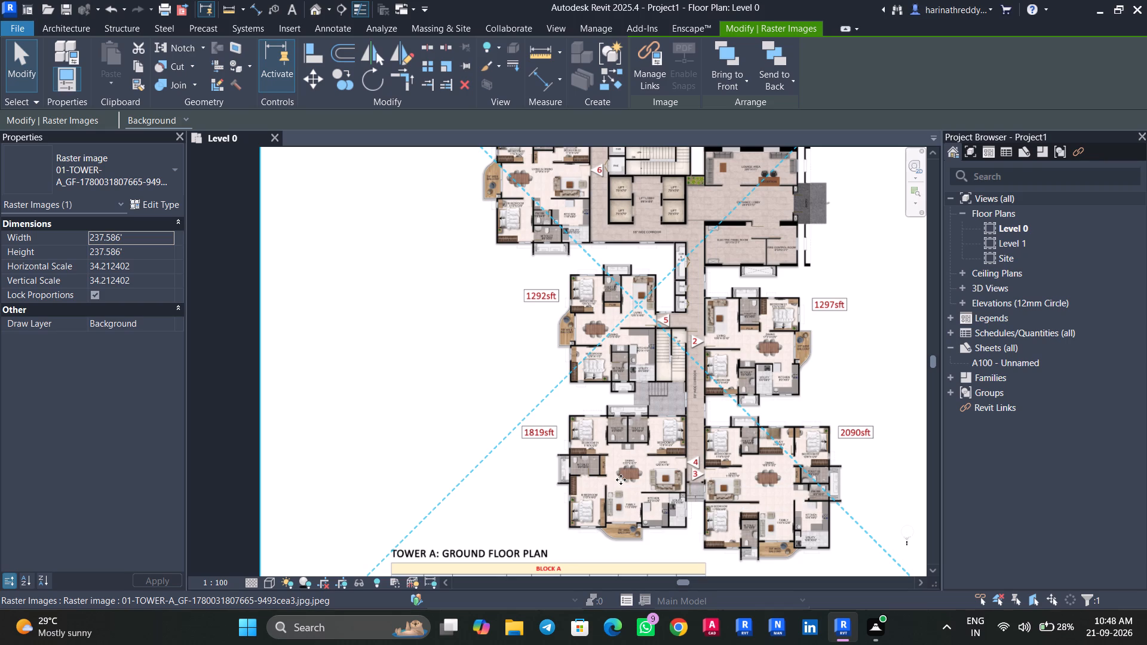
pyautogui.scroll(9, 589, 523)
pyautogui.scroll(-1, 571, 505)
pyautogui.scroll(3, 571, 505)
pyautogui.scroll(-3, 565, 502)
pyautogui.scroll(-4, 597, 430)
pyautogui.moveTo(692, 409); pyautogui.dragTo(423, 413, button='middle')
pyautogui.scroll(-1, 423, 413)
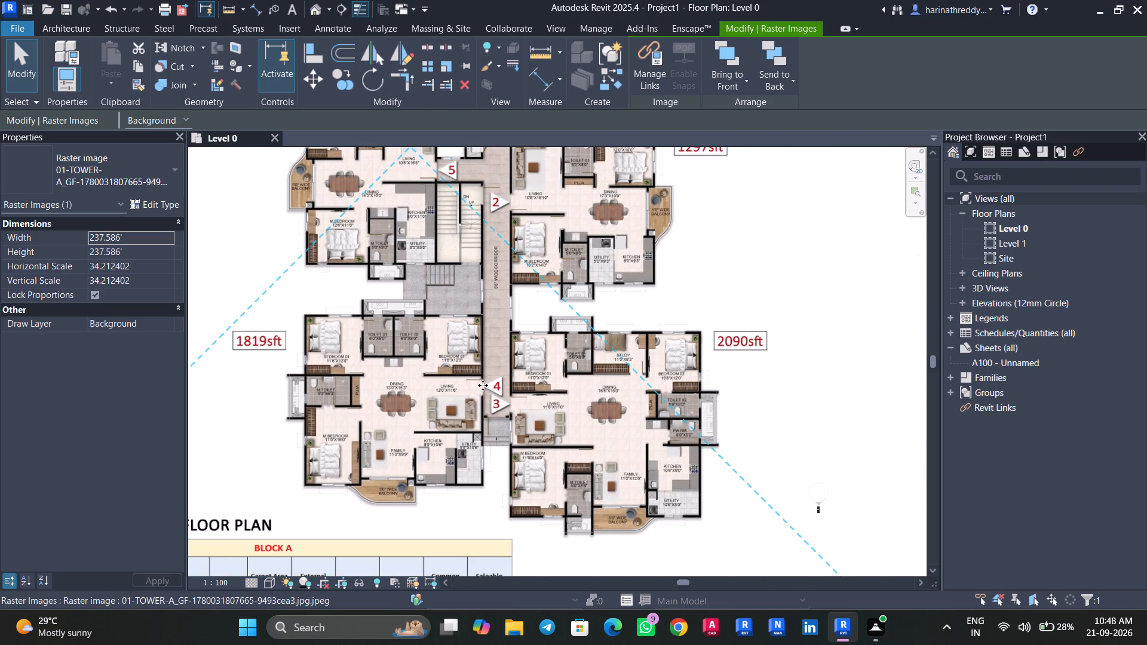
pyautogui.moveTo(470, 365); pyautogui.dragTo(623, 555, button='middle')
pyautogui.scroll(-3, 618, 335)
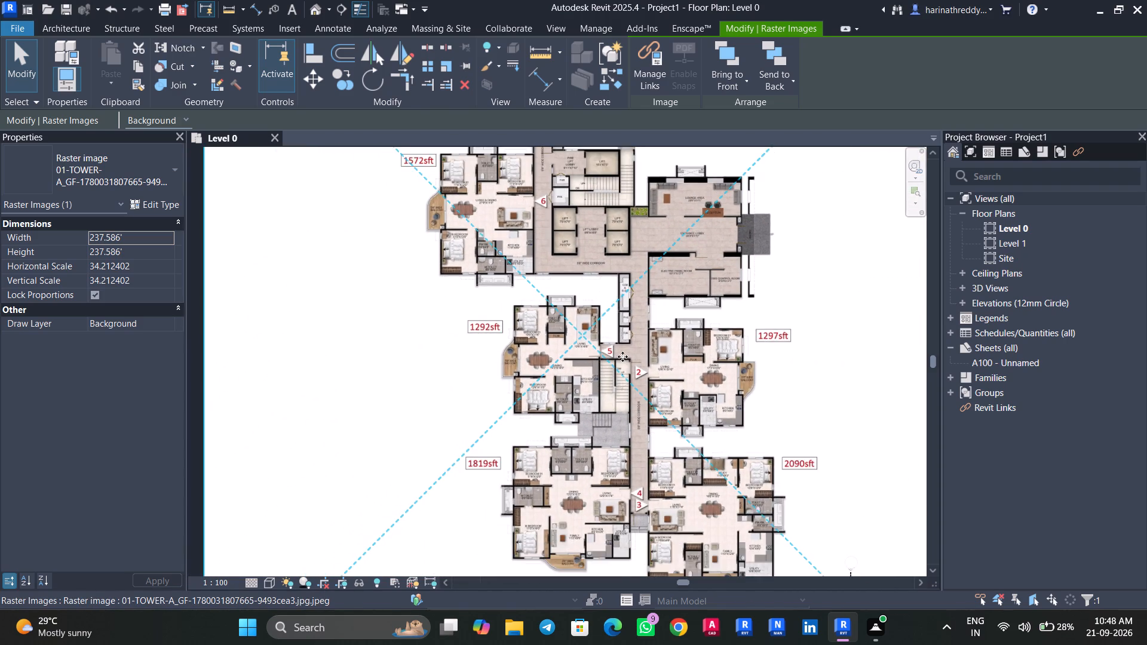
# Examine the 2090sft unit on the plan image around its kitchen, utility and family balcony.
pyautogui.scroll(-2, 623, 358)
pyautogui.middleClick(623, 358)
pyautogui.middleClick(623, 358)
pyautogui.moveTo(623, 358); pyautogui.dragTo(698, 406, button='middle')
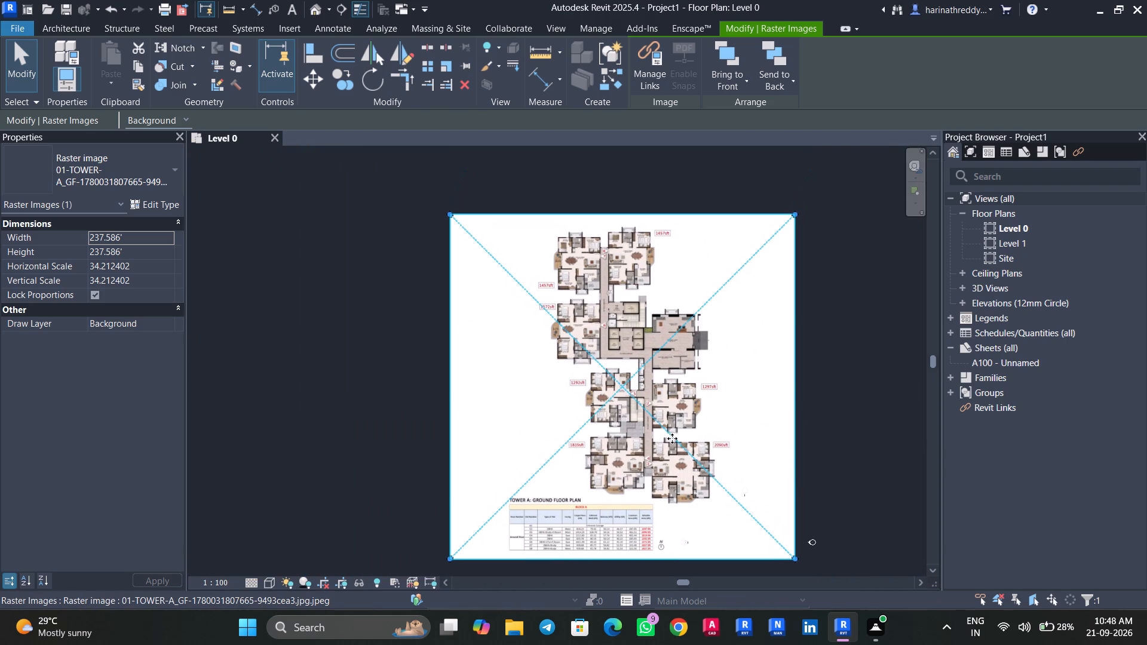
pyautogui.scroll(10, 672, 476)
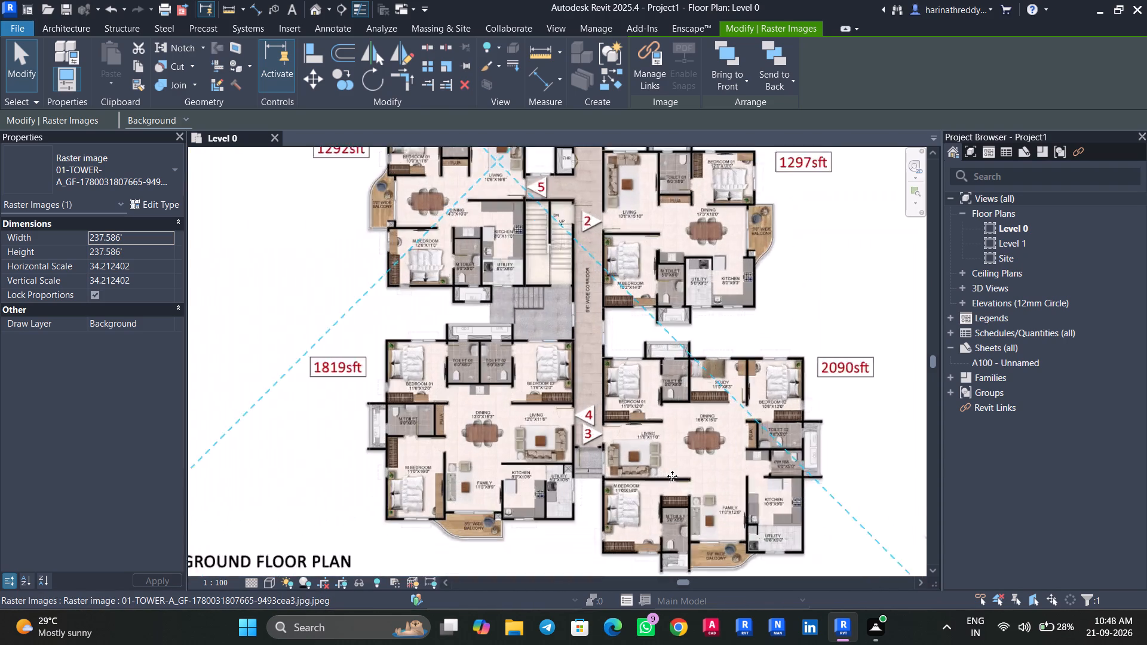
pyautogui.scroll(5, 672, 476)
pyautogui.moveTo(670, 475); pyautogui.dragTo(511, 278, button='middle')
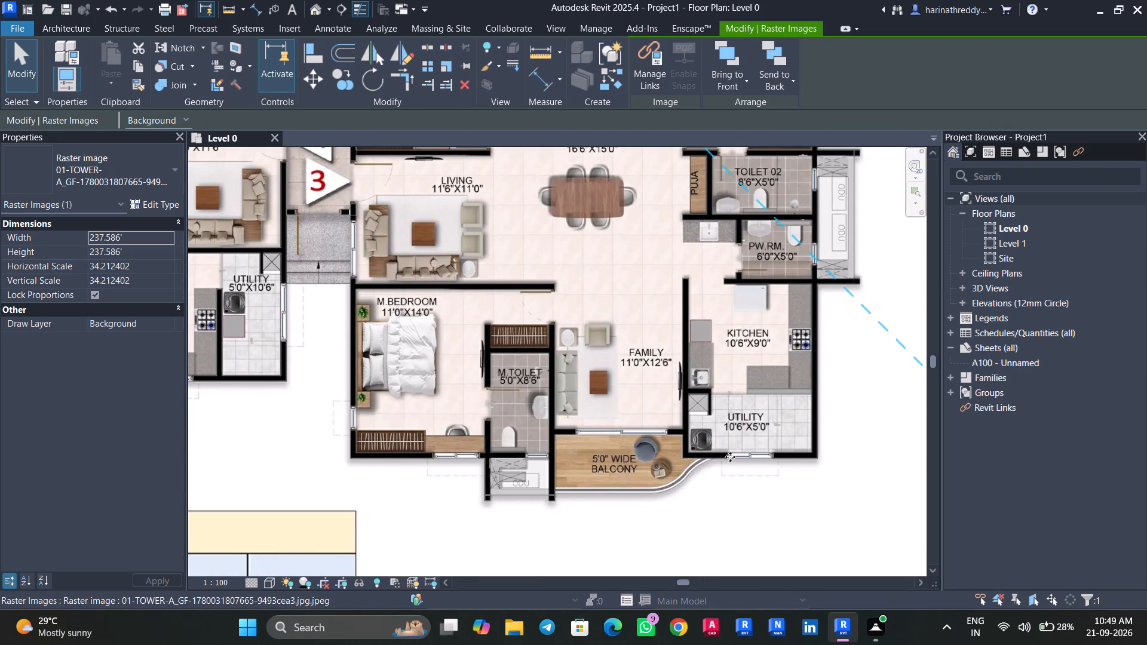
pyautogui.scroll(5, 789, 449)
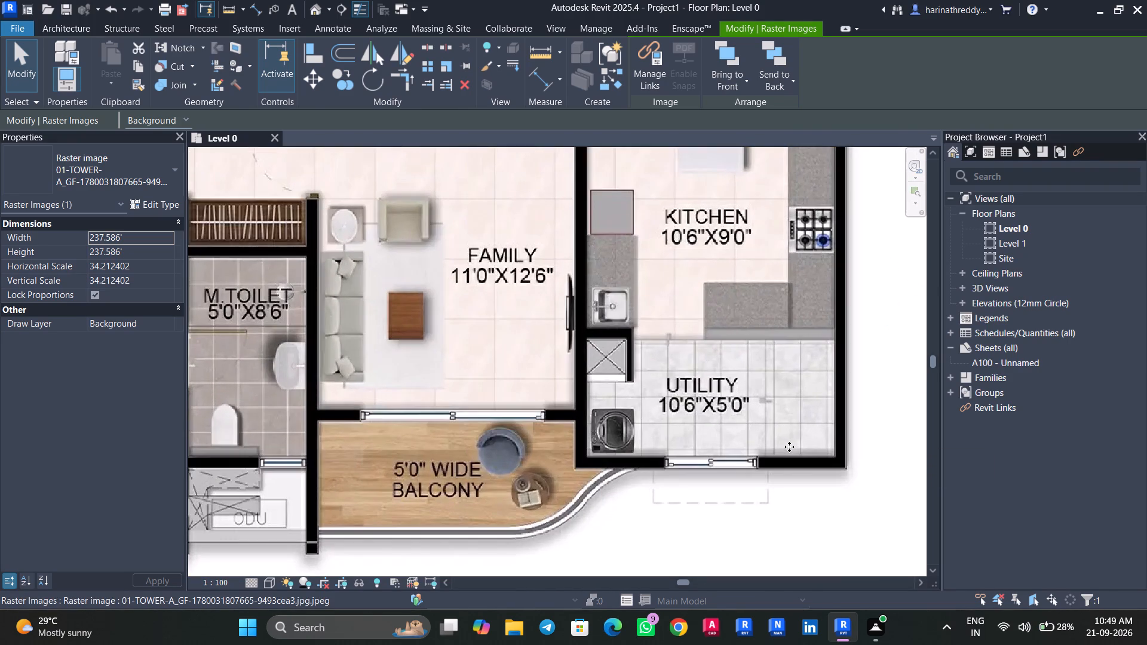
pyautogui.scroll(6, 789, 447)
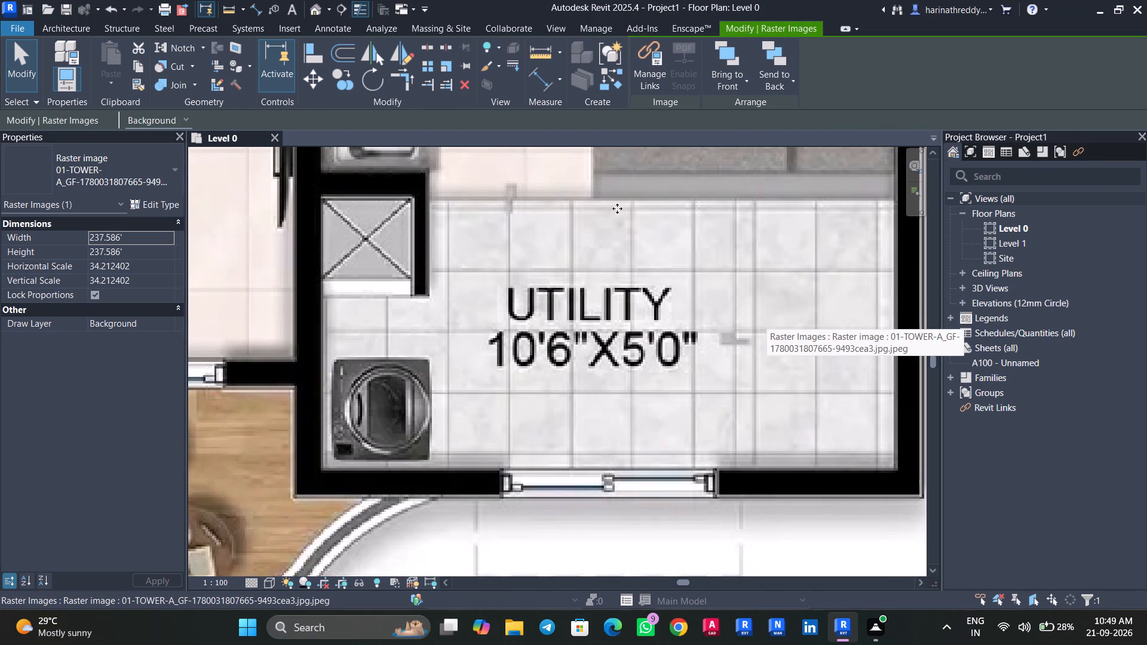
# Check the thickness of the exterior side wall of the 2090sft unit's 10'6"X5'0" UTILITY using a Scale preview.
pyautogui.click(446, 69)
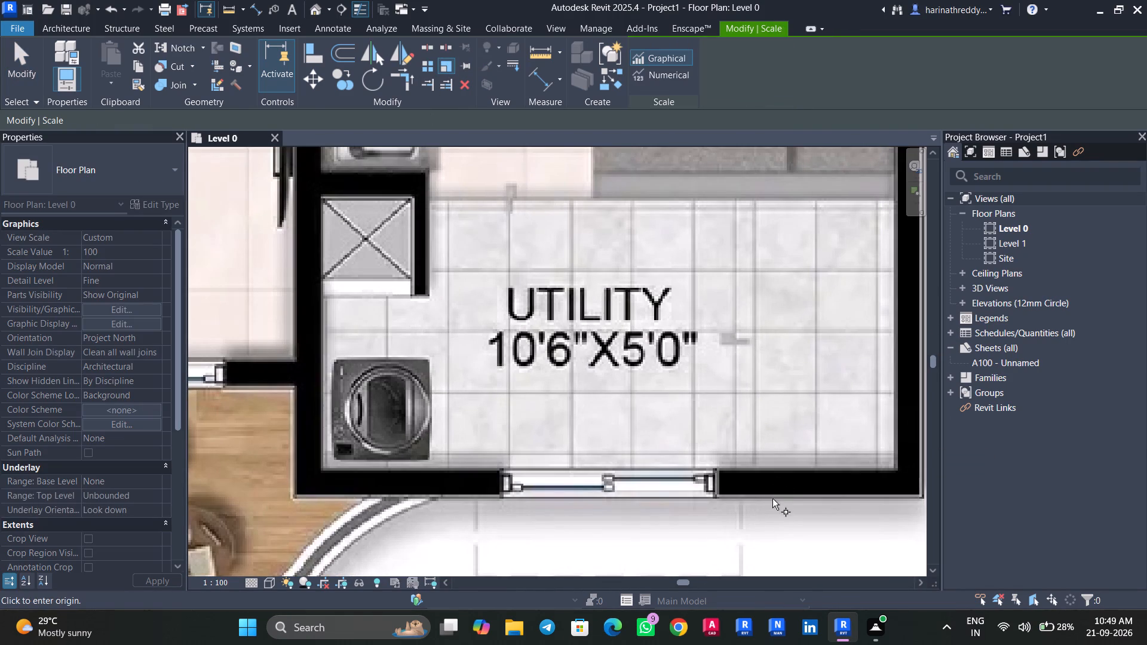
pyautogui.scroll(-1, 763, 481)
pyautogui.scroll(1, 763, 481)
pyautogui.scroll(-20, 763, 481)
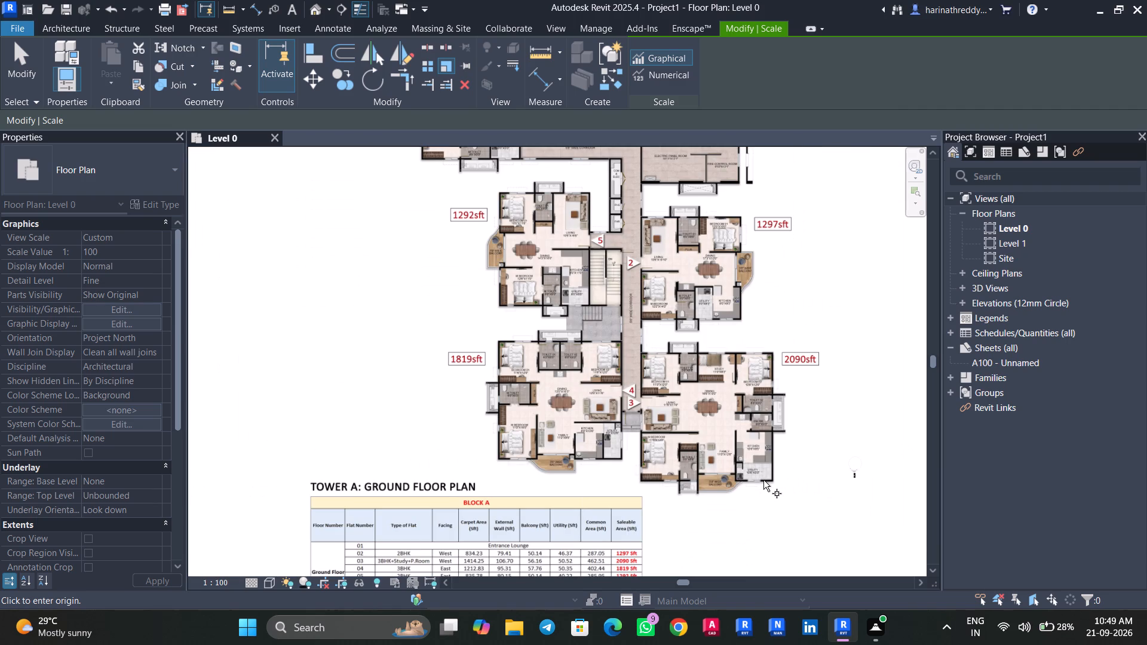
pyautogui.moveTo(763, 480); pyautogui.dragTo(753, 463, button='middle')
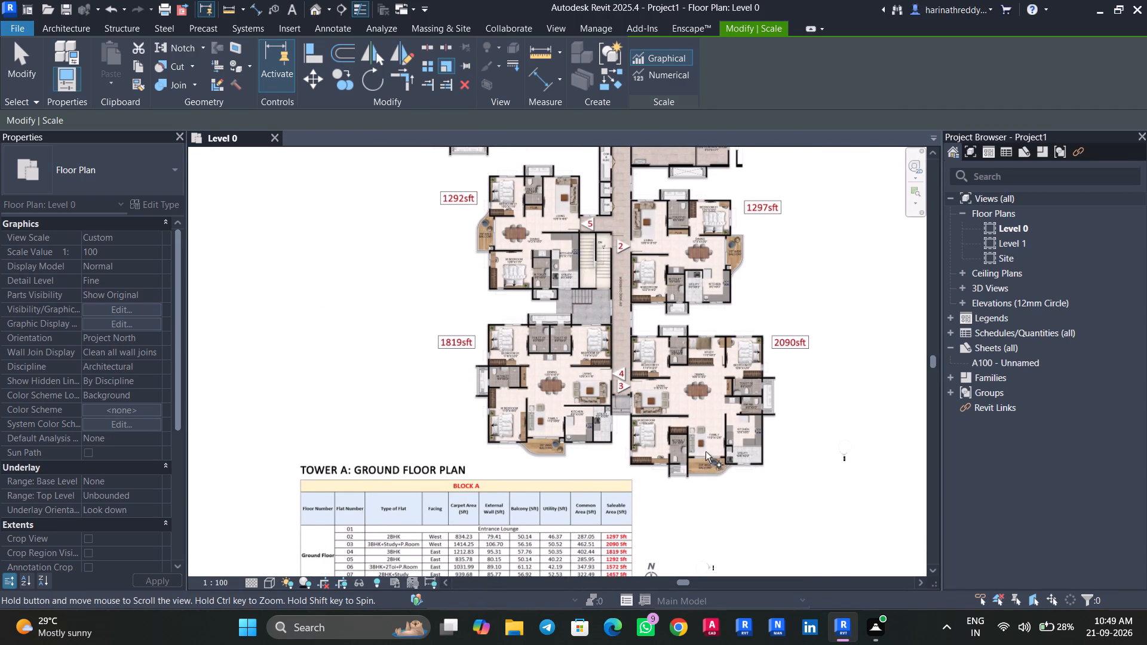
pyautogui.scroll(4, 763, 460)
pyautogui.scroll(-1, 763, 460)
pyautogui.scroll(8, 763, 460)
pyautogui.scroll(13, 764, 462)
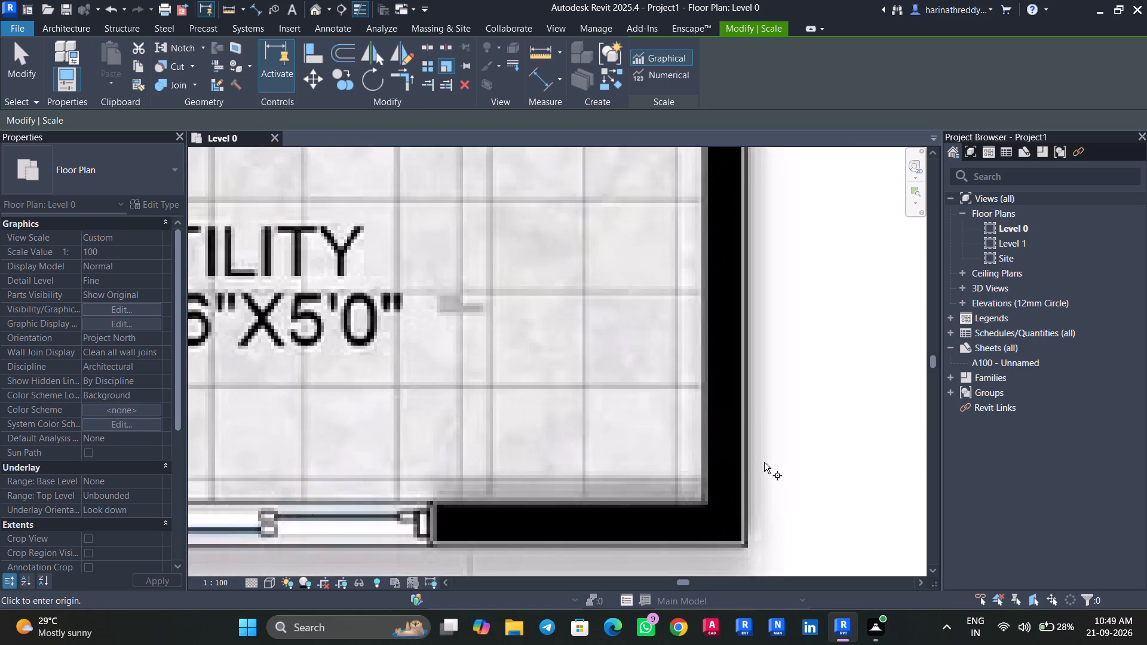
pyautogui.scroll(7, 764, 462)
pyautogui.click(714, 437)
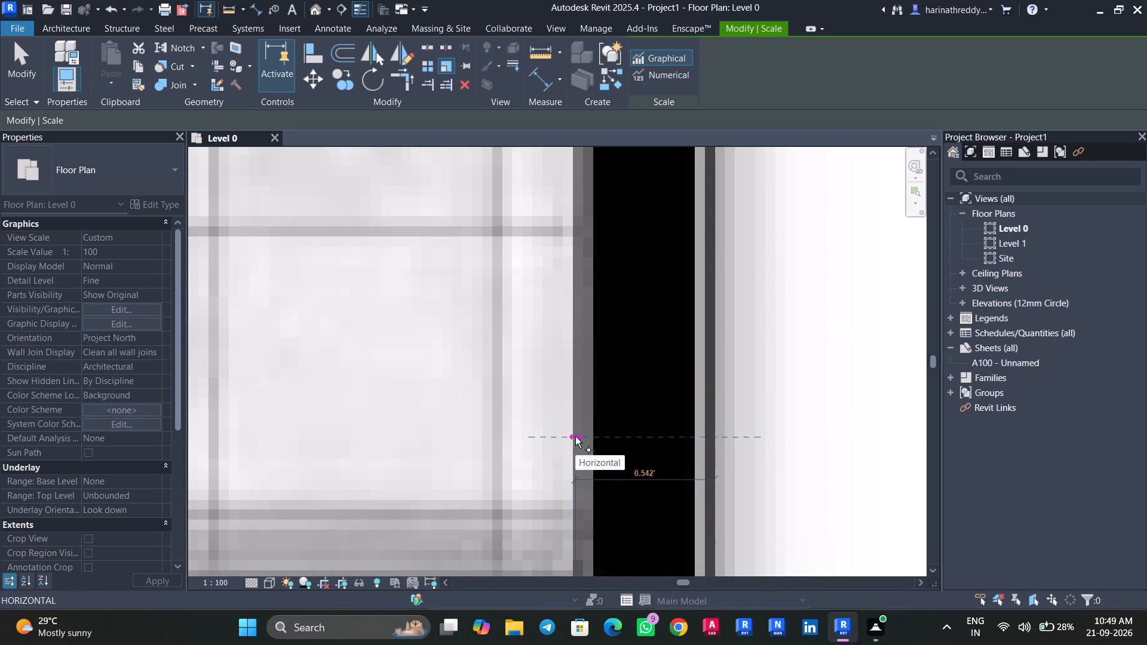
pyautogui.press('Escape')
# Start the Wall command and duplicate the basic wall type Wall-Ext_215Bwk as "ext wall".
pyautogui.scroll(-8, 575, 437)
pyautogui.scroll(1, 575, 437)
pyautogui.scroll(-6, 575, 437)
pyautogui.scroll(1, 575, 437)
pyautogui.scroll(-2, 575, 437)
pyautogui.scroll(-4, 415, 344)
pyautogui.moveTo(429, 378); pyautogui.dragTo(624, 598, button='middle')
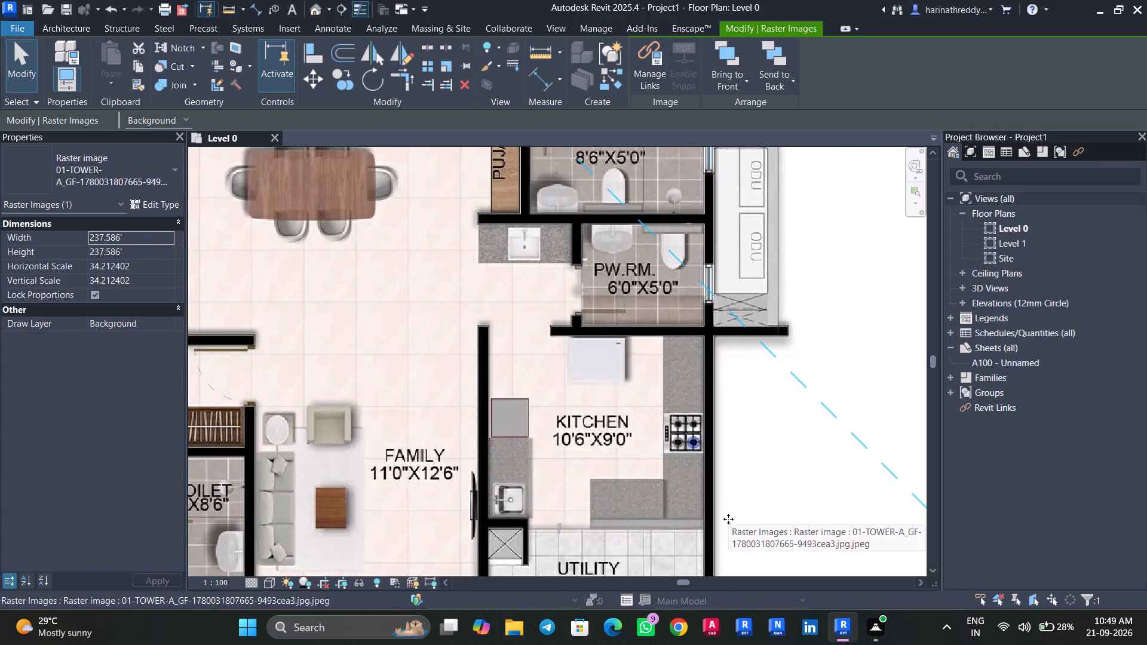
pyautogui.write('wa')
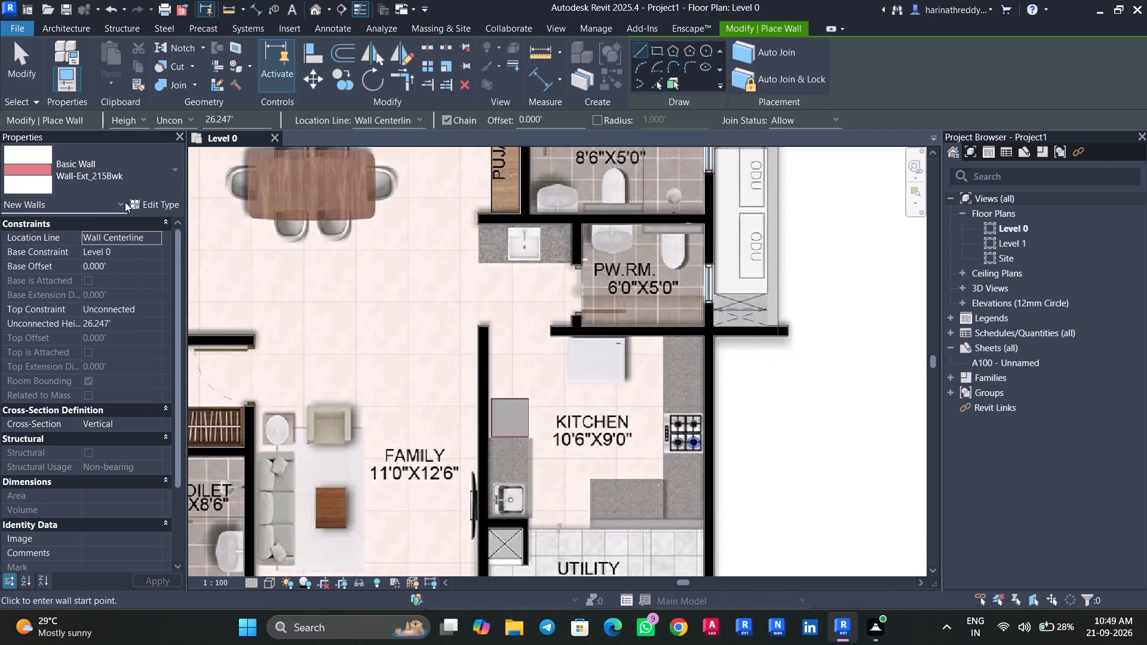
pyautogui.click(140, 201)
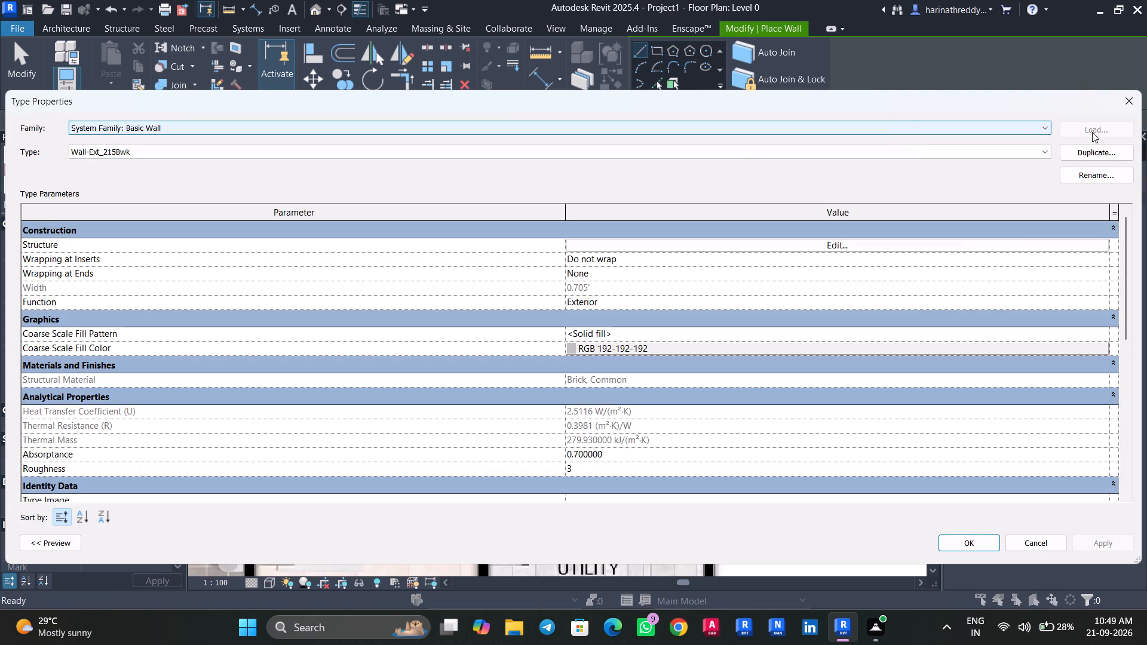
pyautogui.click(1106, 148)
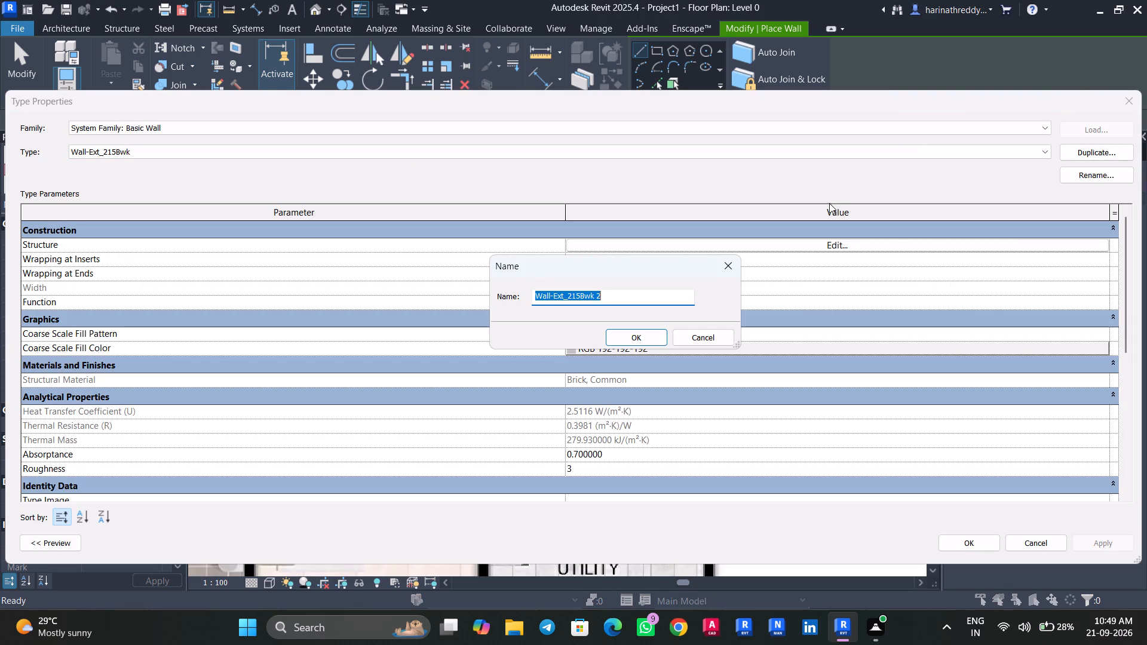
pyautogui.write('ext')
pyautogui.press('space')
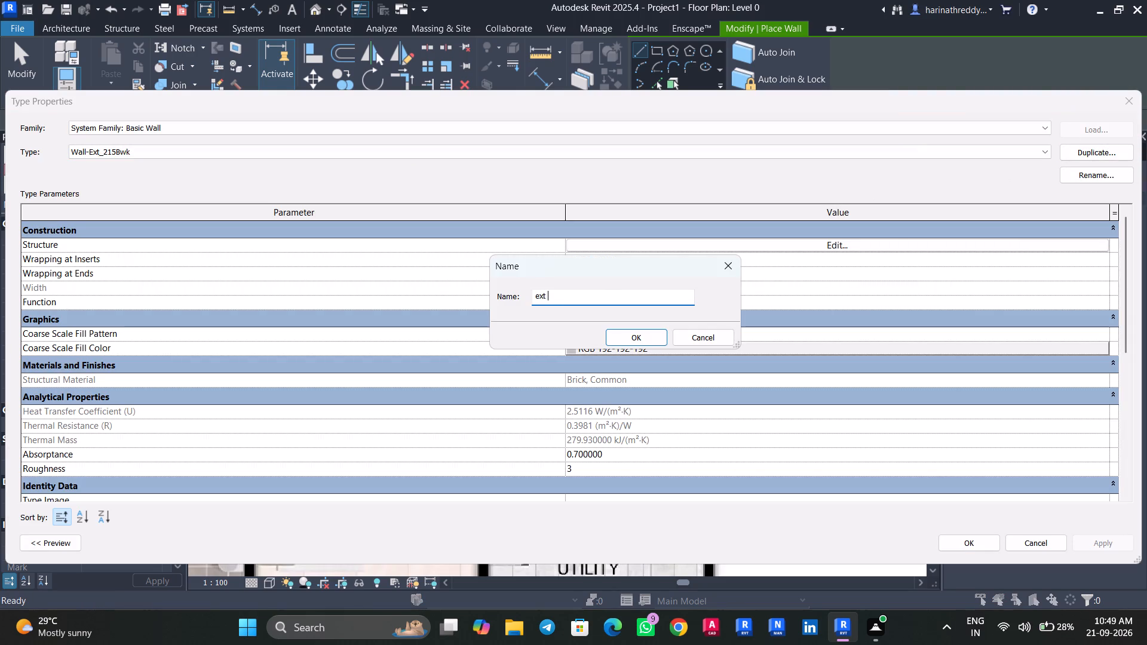
pyautogui.write('wall')
pyautogui.click(652, 342)
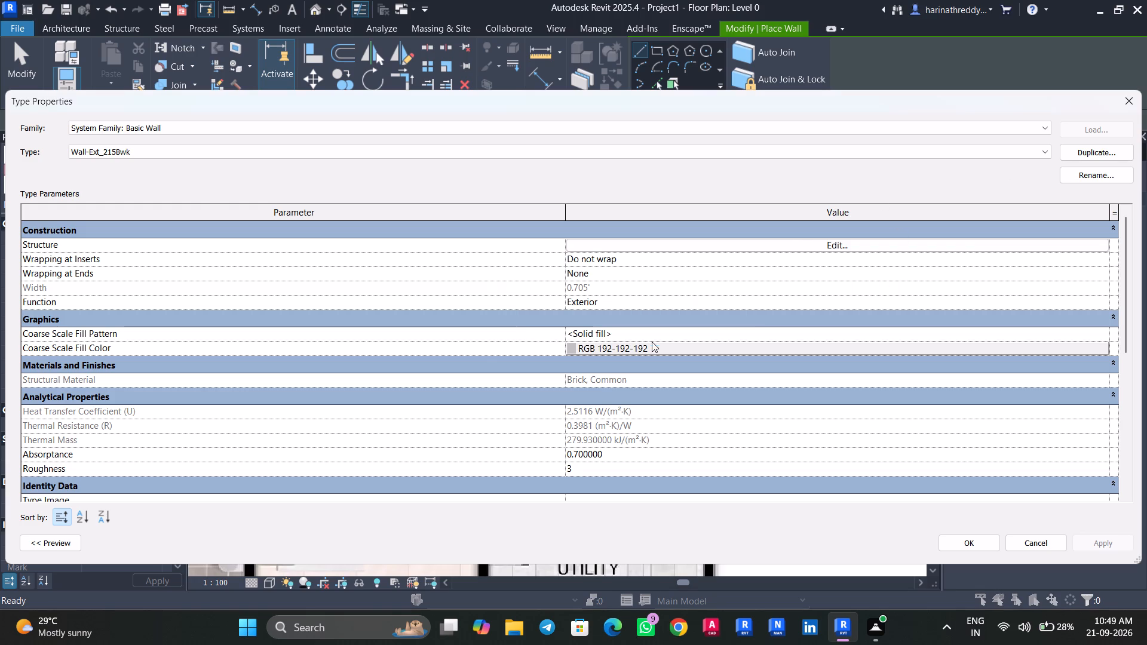
# Set the thickness of the ext wall type's Brick, Common structure layer to 0.542' and apply the type changes.
pyautogui.click(798, 249)
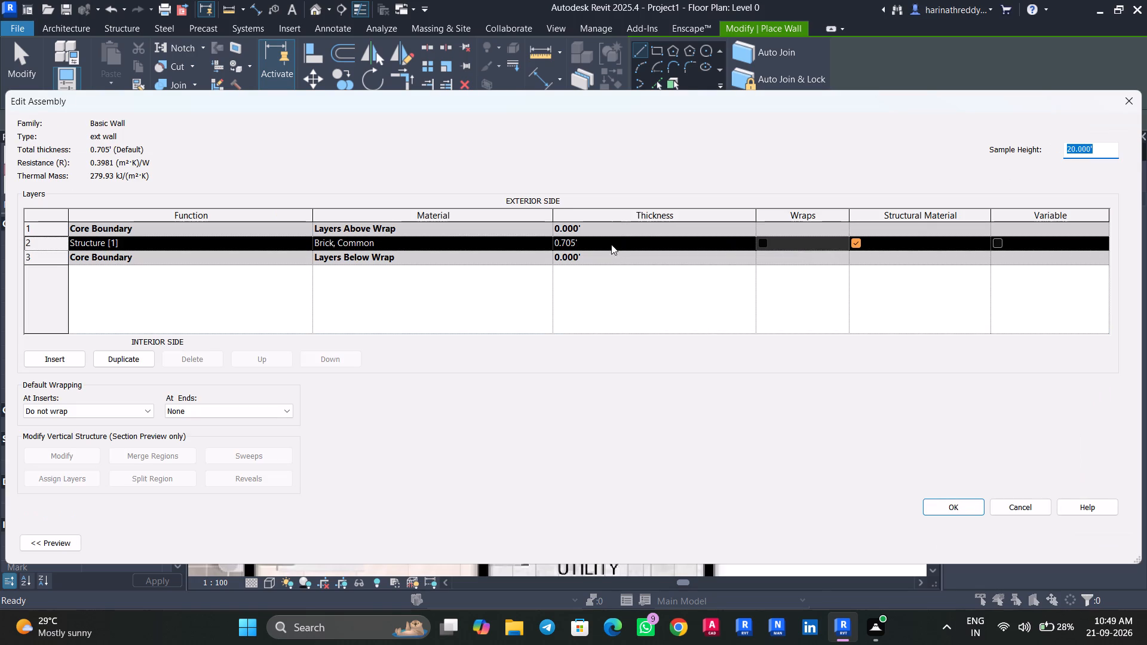
pyautogui.tripleClick(611, 244)
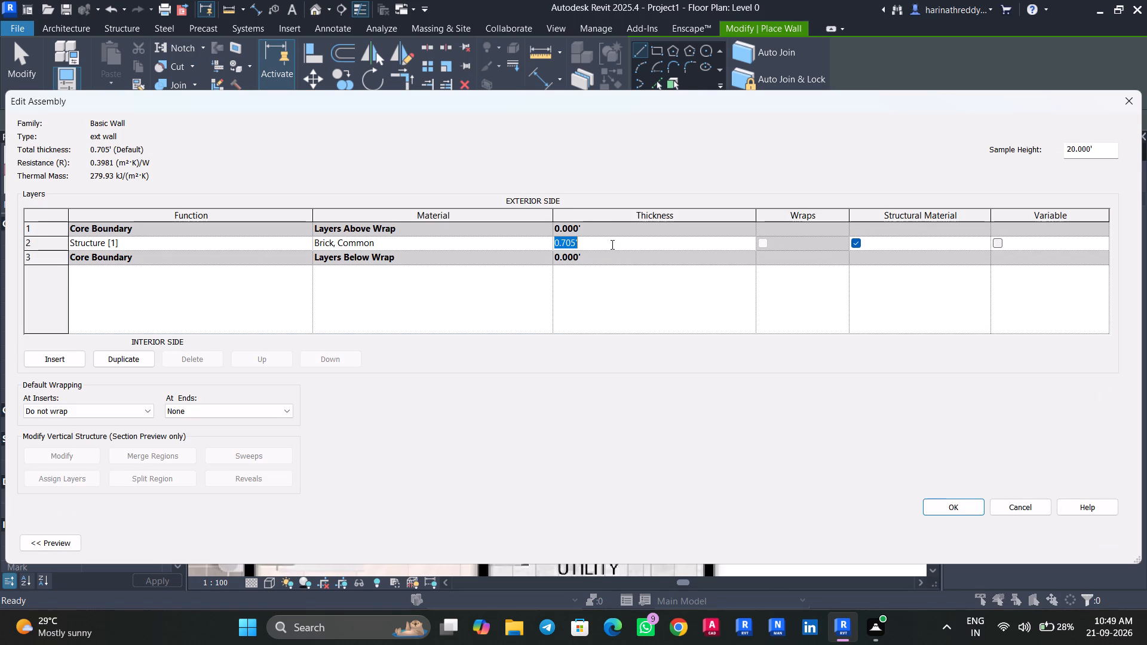
pyautogui.write("0.542'")
pyautogui.press('Return')
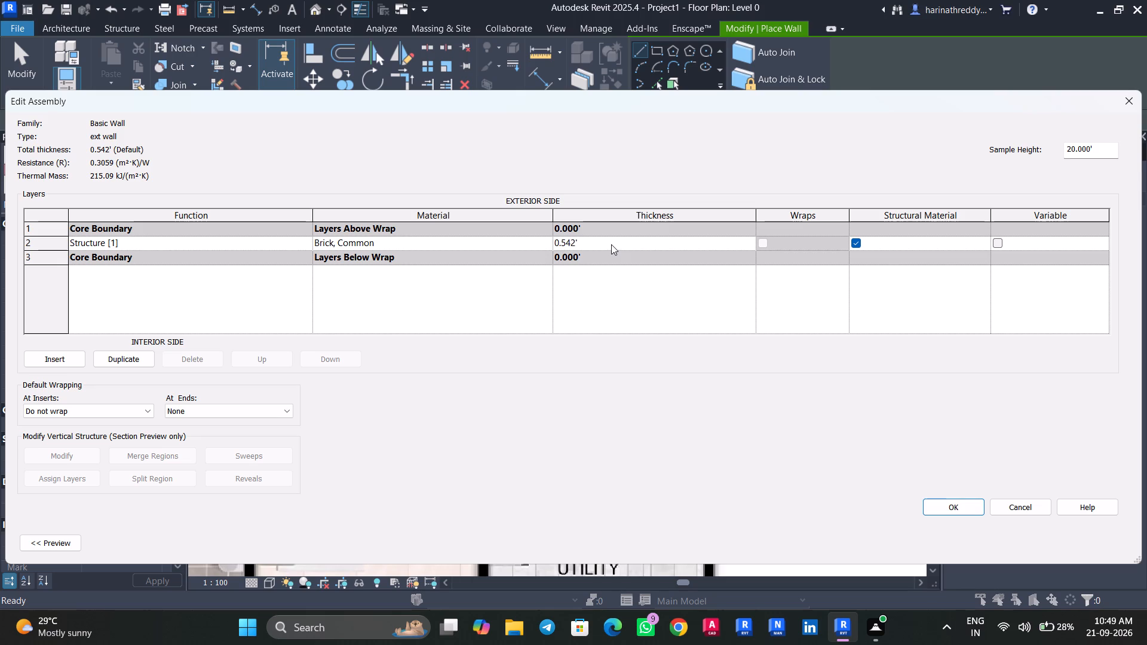
pyautogui.click(936, 509)
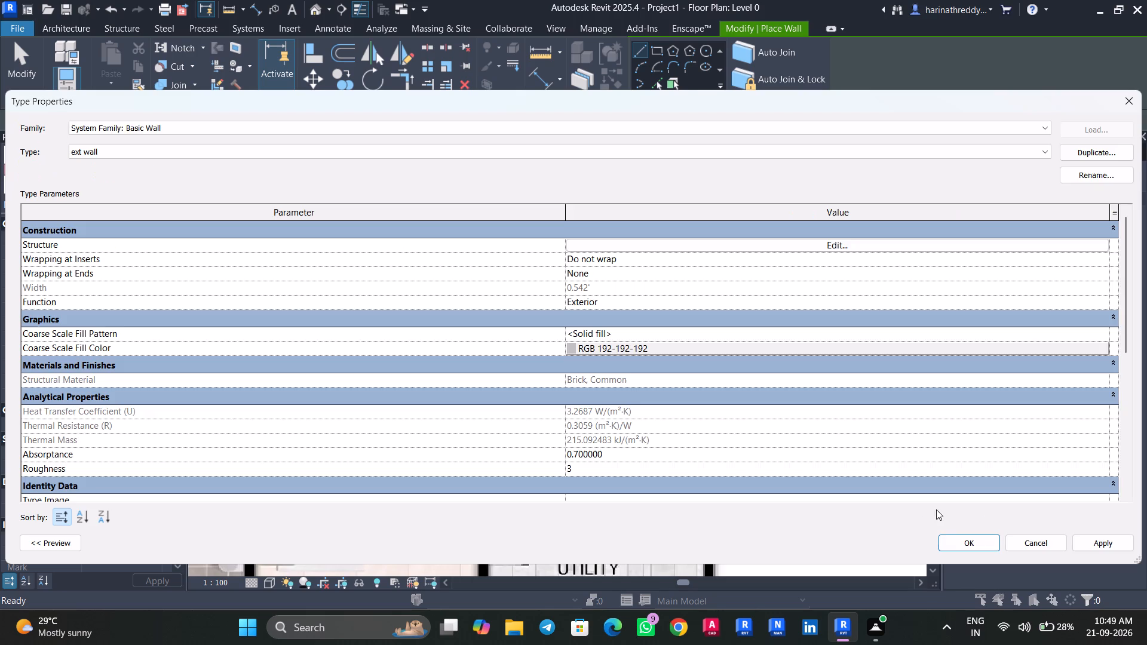
pyautogui.click(1091, 537)
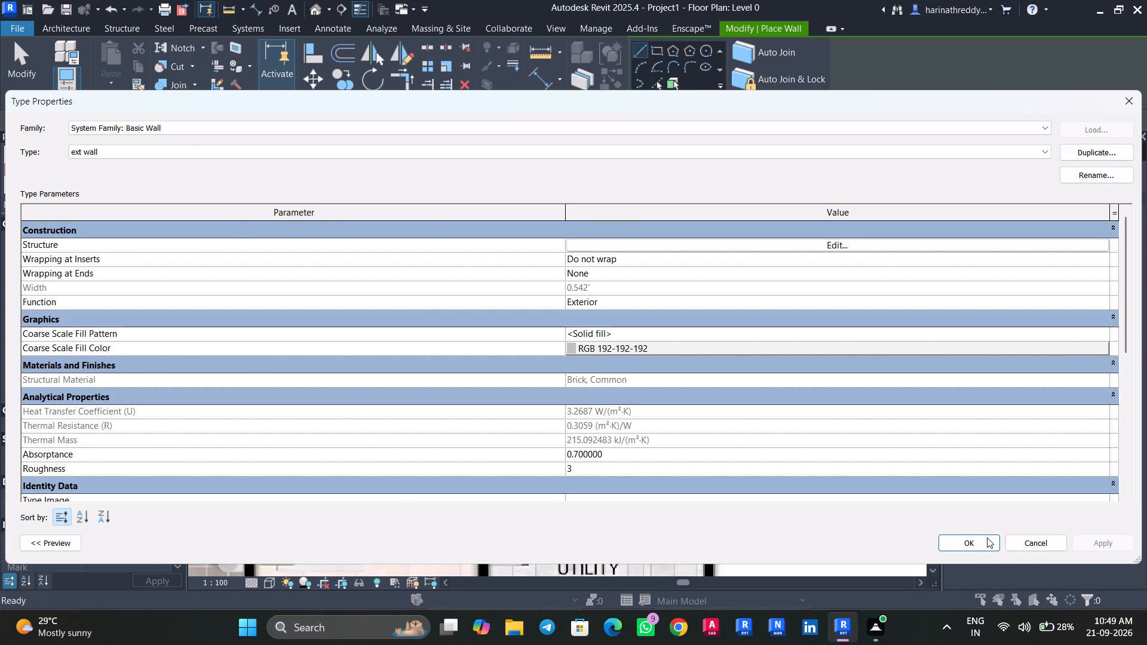
pyautogui.click(987, 537)
# Set the new wall's location line to Finish Face: Exterior and its base constraint to Level 1.
pyautogui.scroll(-2, 762, 483)
pyautogui.moveTo(762, 483); pyautogui.dragTo(756, 331, button='middle')
pyautogui.scroll(1, 761, 483)
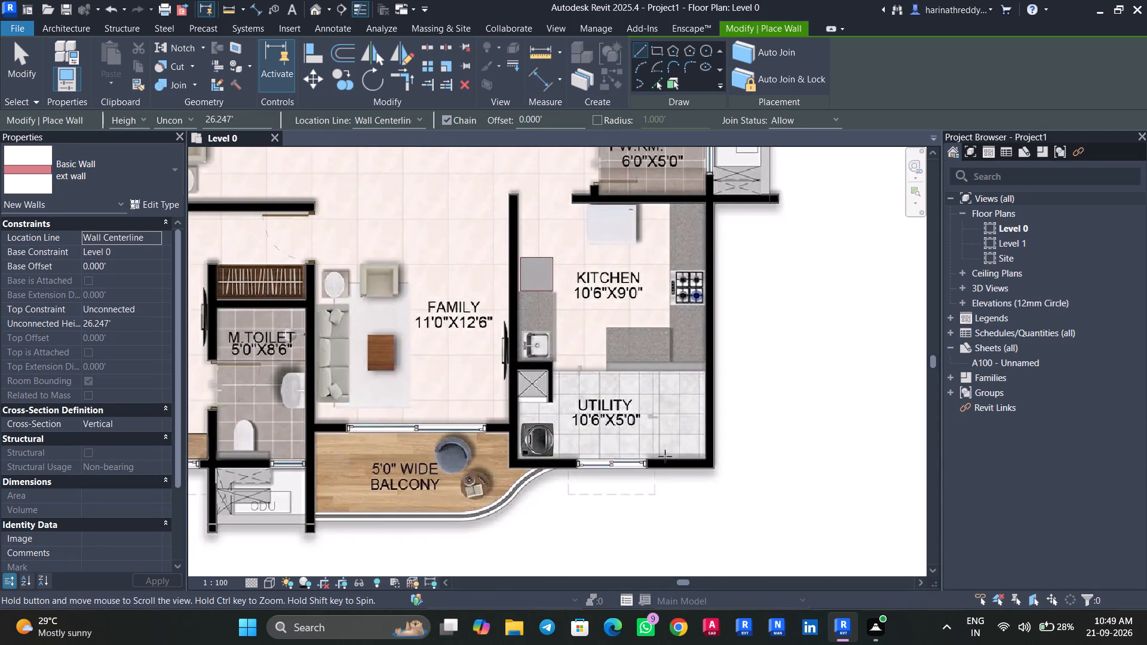
pyautogui.scroll(5, 650, 470)
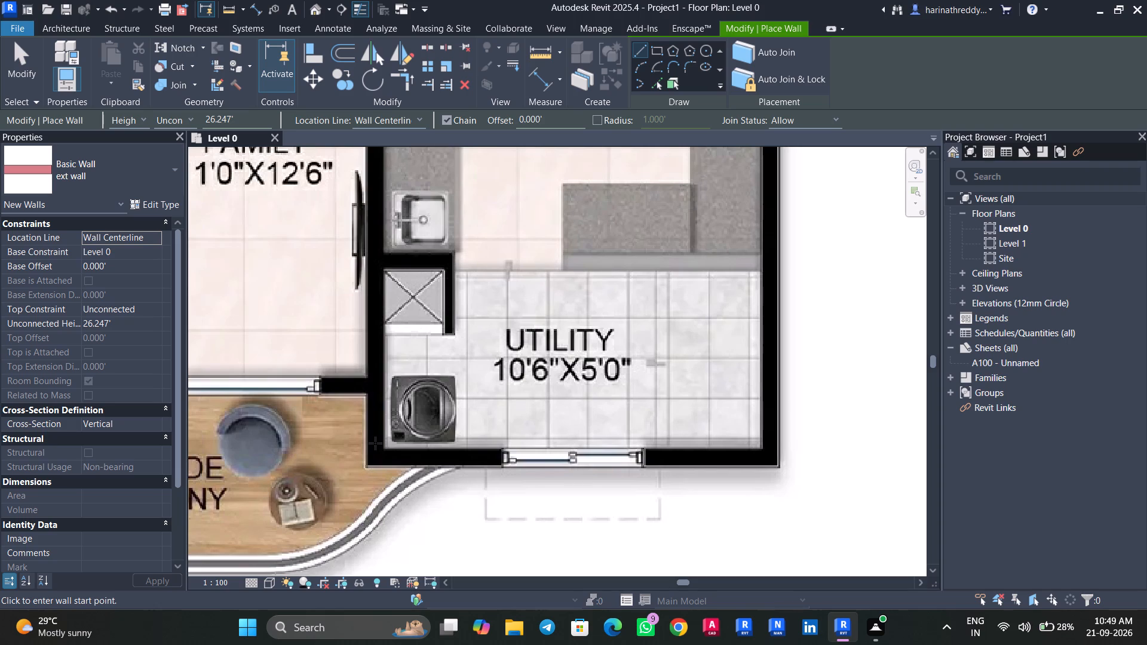
pyautogui.click(415, 119)
pyautogui.click(397, 160)
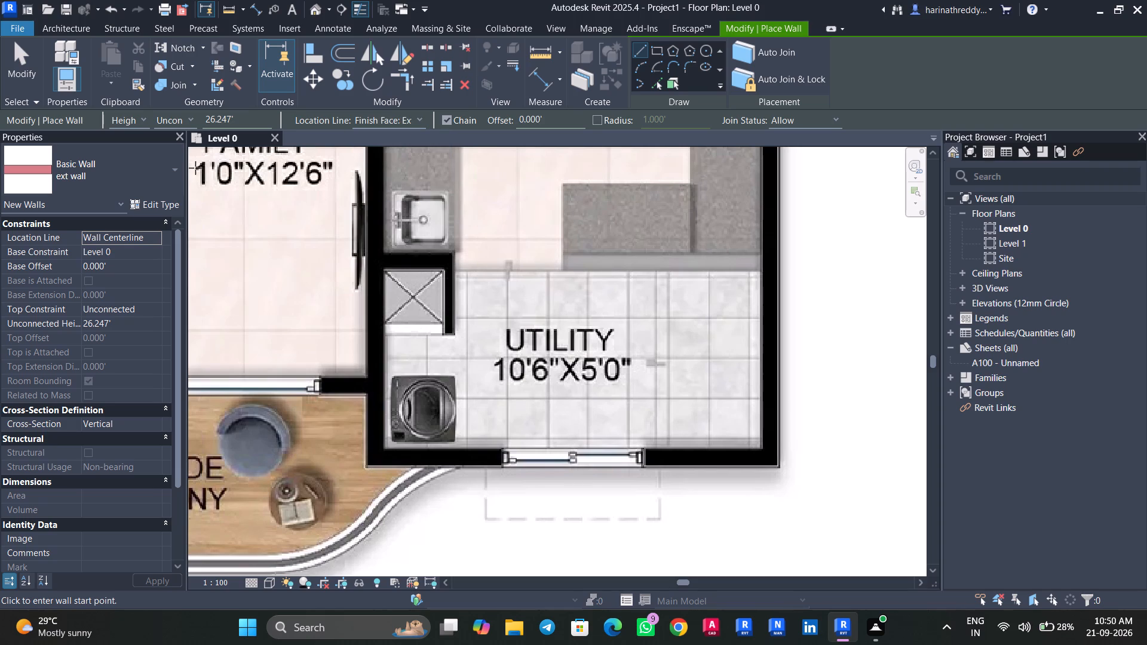
pyautogui.click(152, 253)
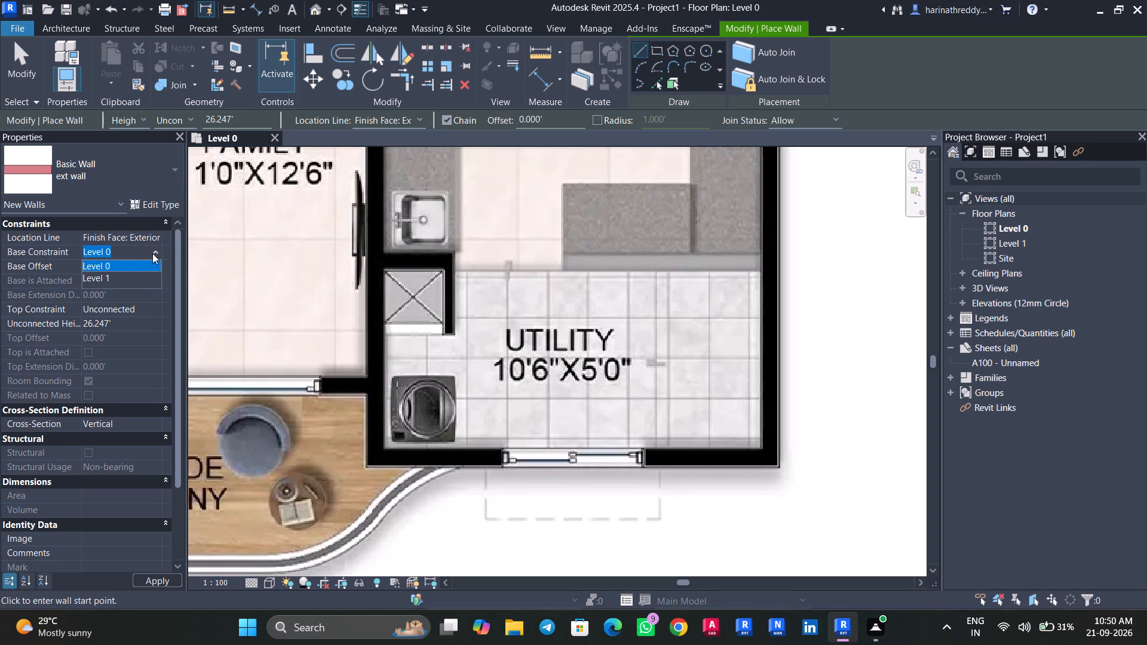
pyautogui.click(148, 277)
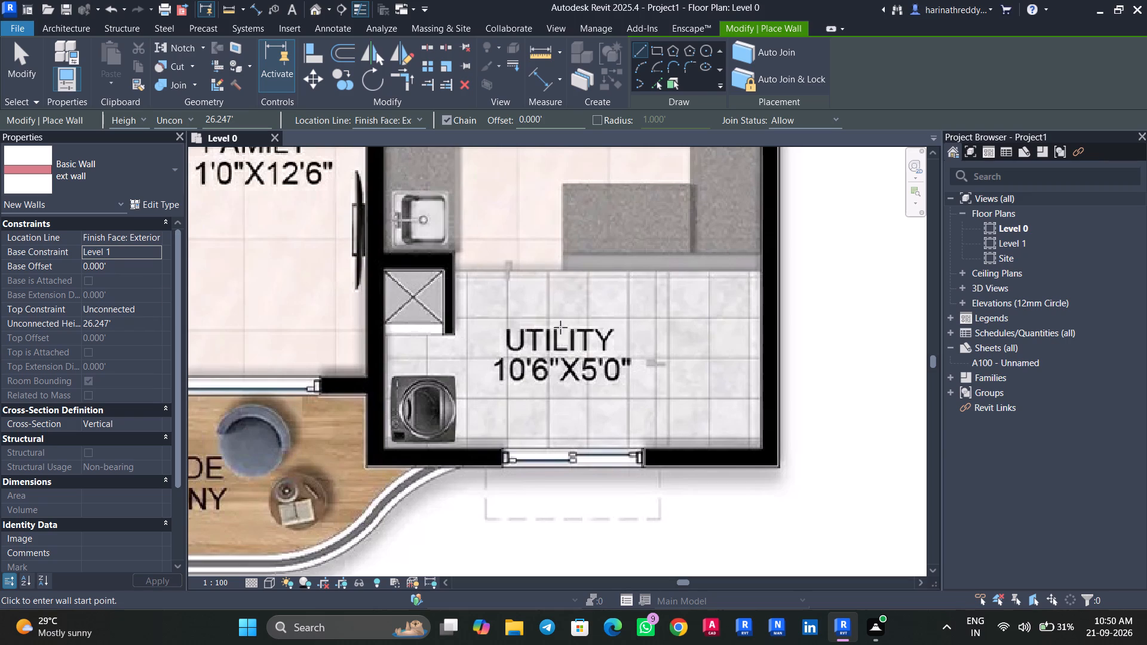
# Draw an ext wall about 11.333' long along the outer face of the 2090sft unit's UTILITY window wall.
pyautogui.scroll(-1, 610, 333)
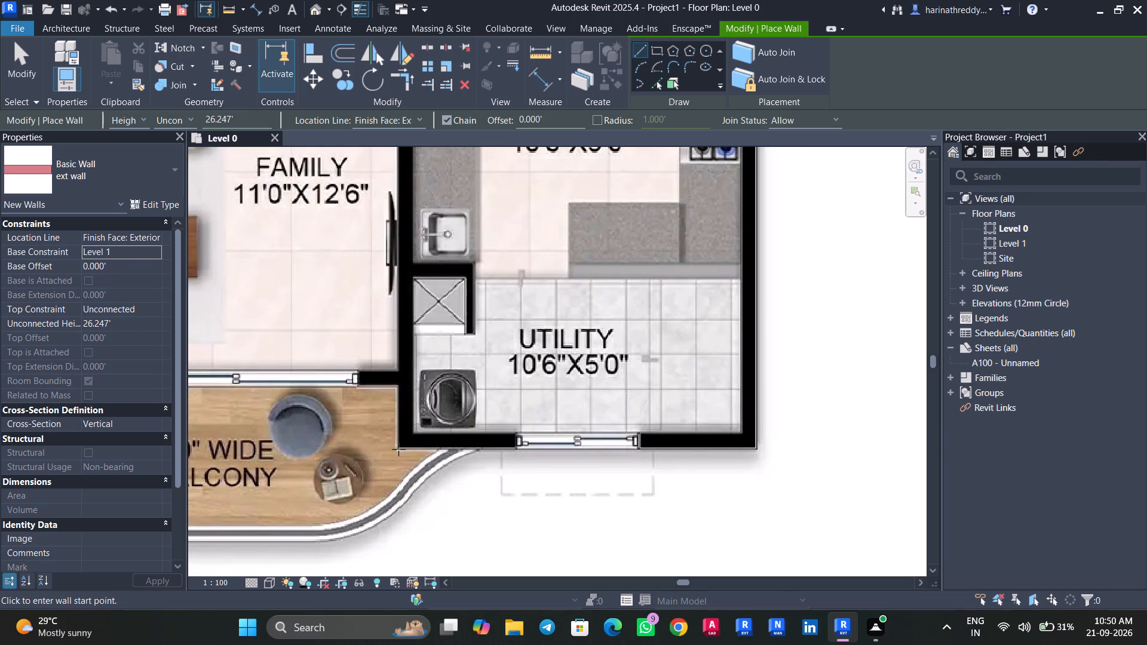
pyautogui.click(399, 449)
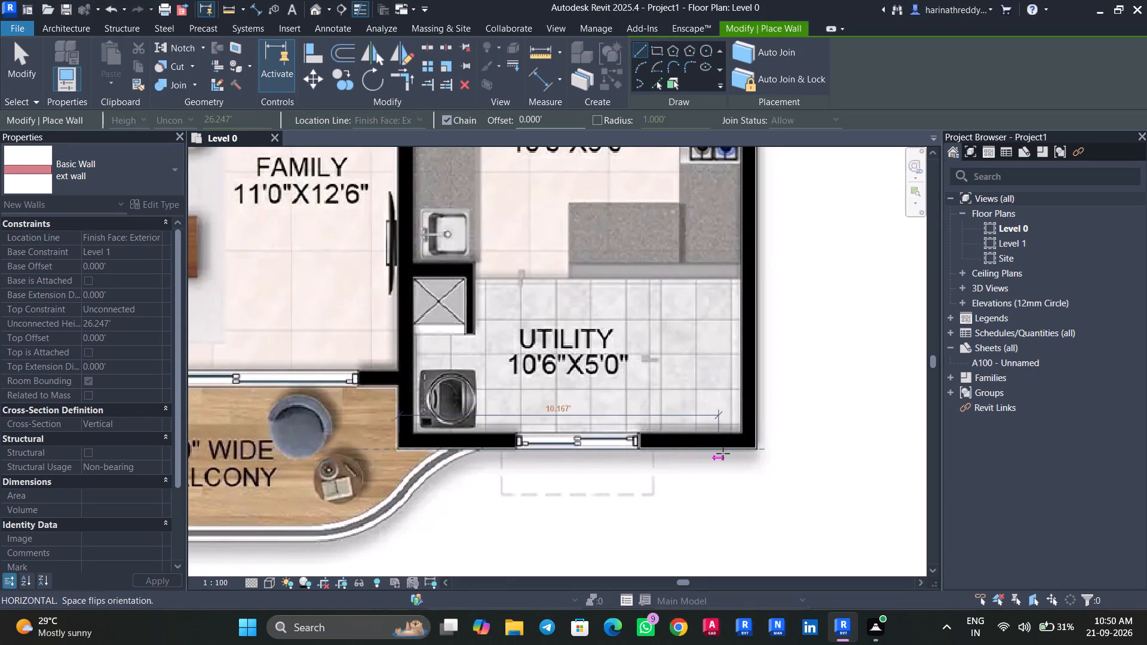
pyautogui.click(755, 449)
pyautogui.press('Escape')
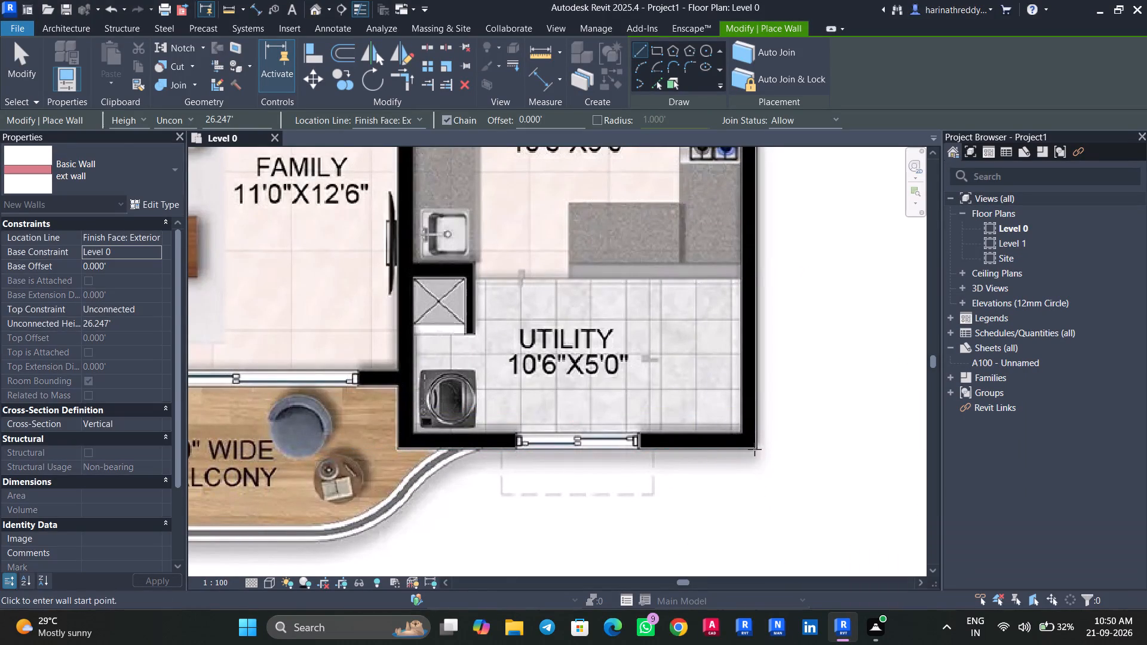
pyautogui.press('Escape')
pyautogui.press('Escape')
pyautogui.press('Escape')
pyautogui.press('Escape')
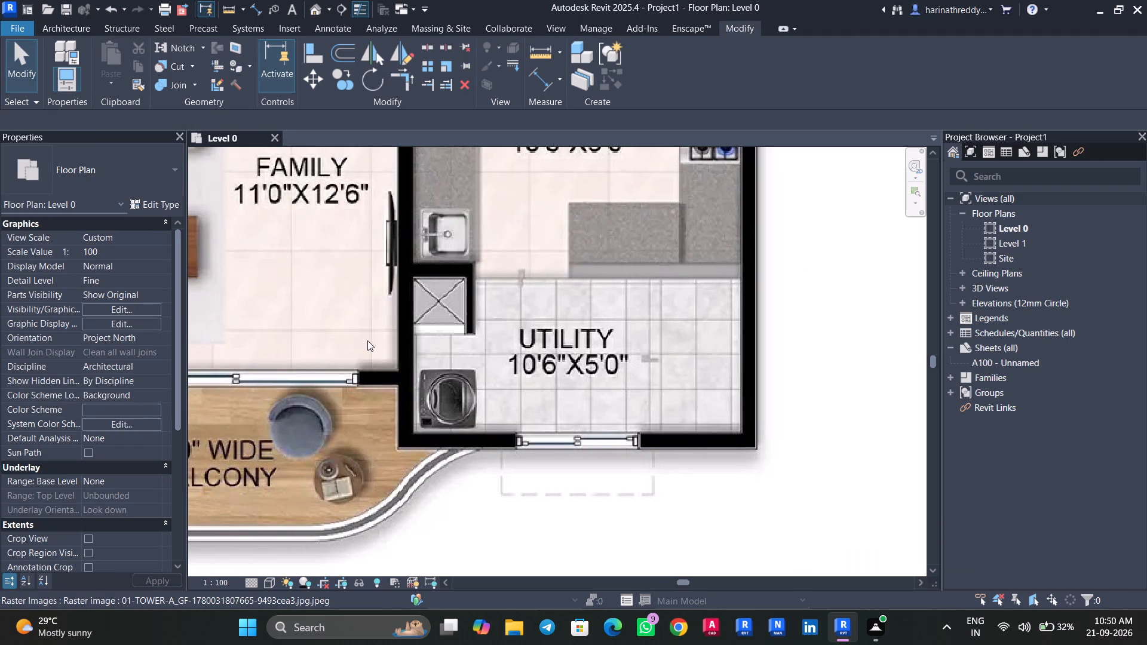
# Draw an ext wall about 14.7' long along the outer face of the KITCHEN and UTILITY, from the PW.RM. wall junction to the UTILITY's outer corner.
pyautogui.write('wa')
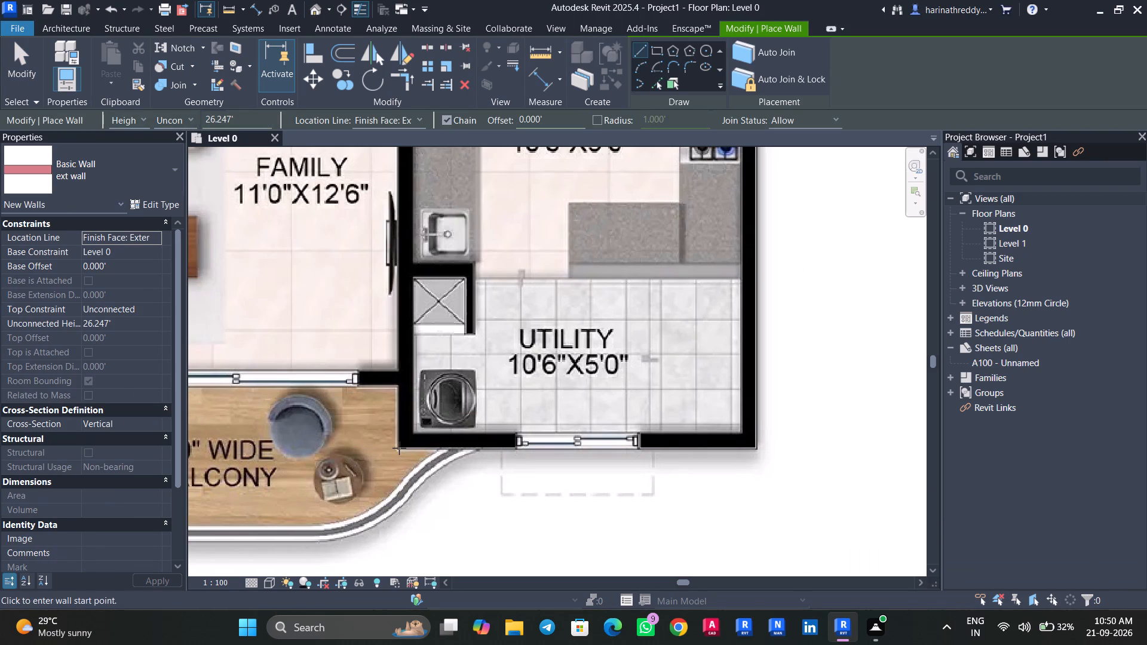
pyautogui.scroll(-4, 432, 374)
pyautogui.moveTo(450, 342); pyautogui.dragTo(336, 474, button='middle')
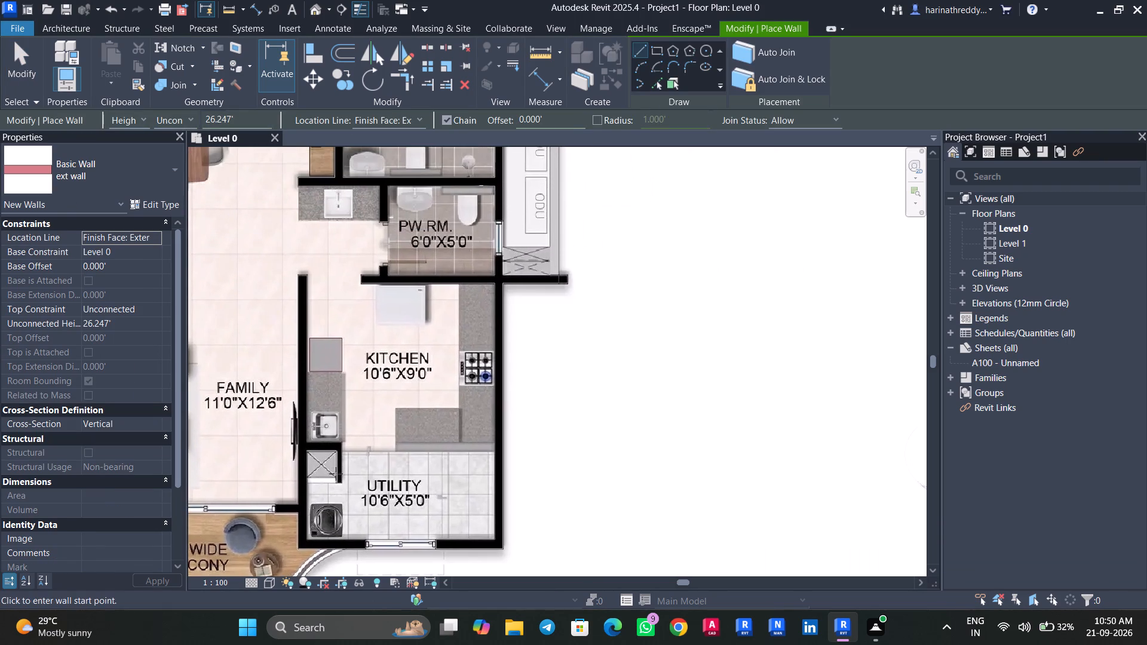
pyautogui.scroll(7, 494, 288)
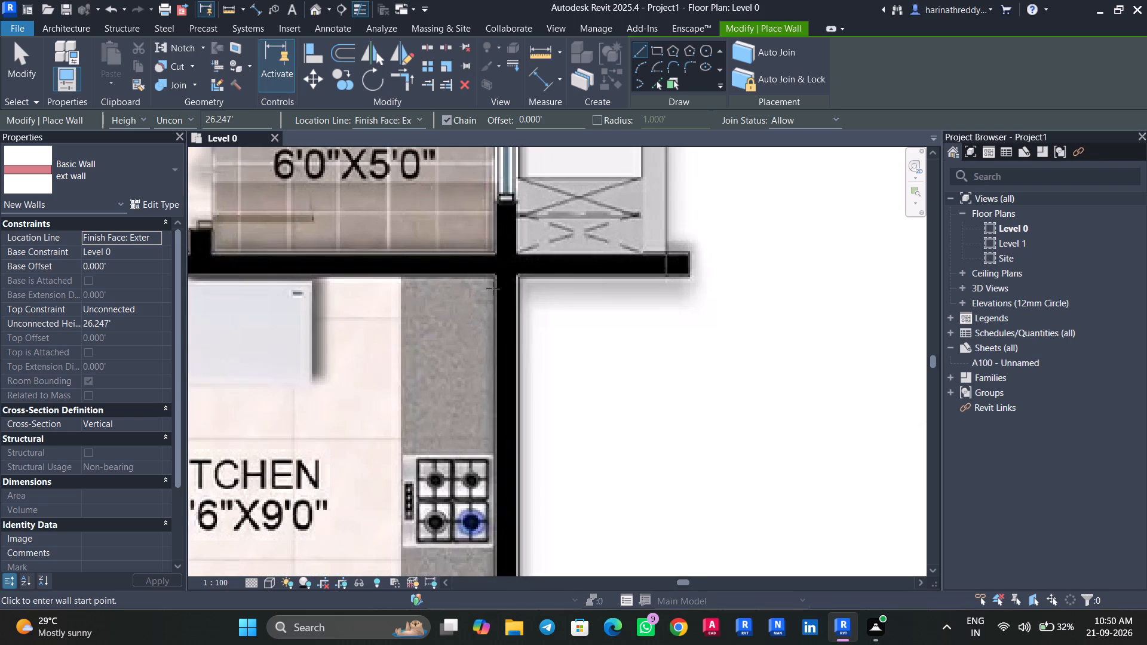
pyautogui.scroll(2, 492, 288)
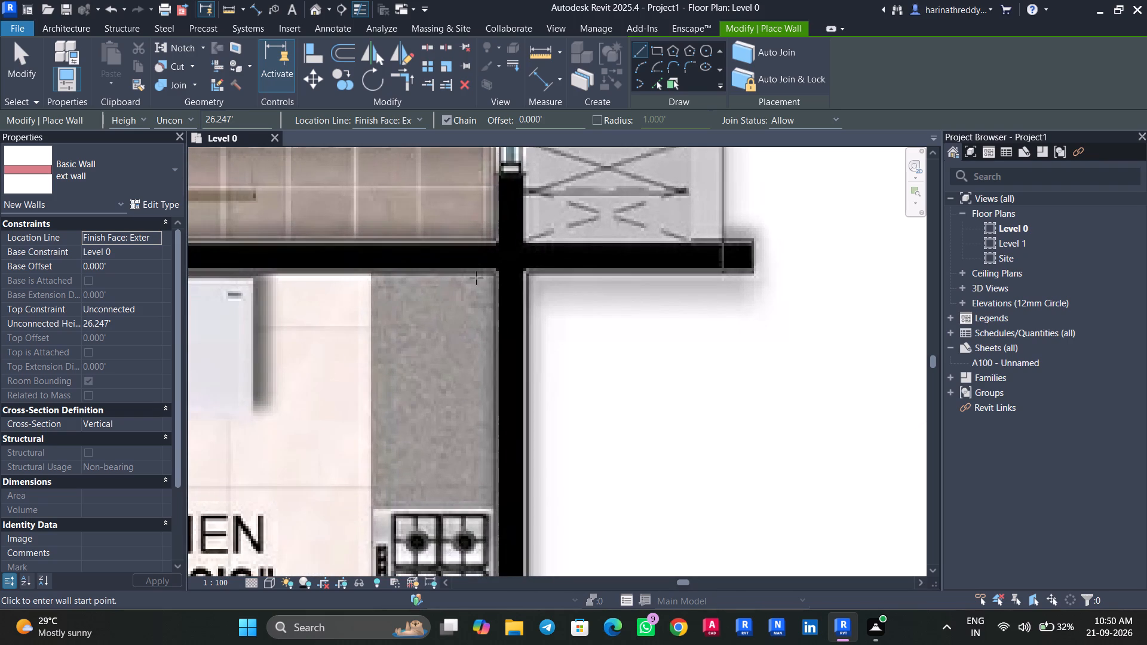
pyautogui.click(524, 272)
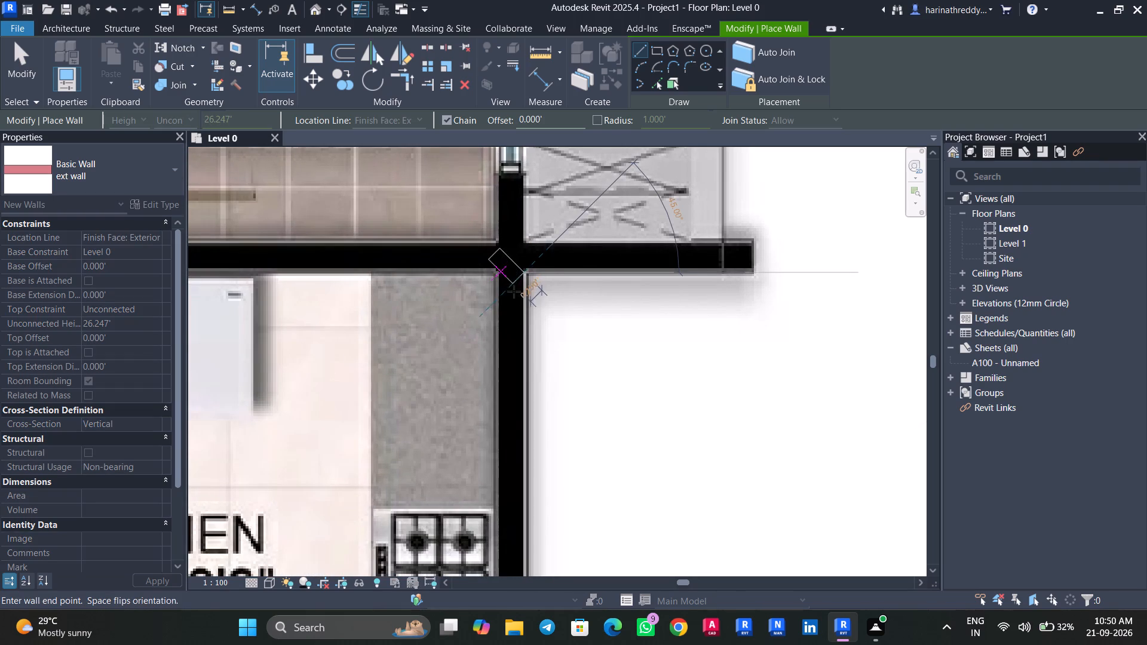
pyautogui.scroll(-4, 528, 315)
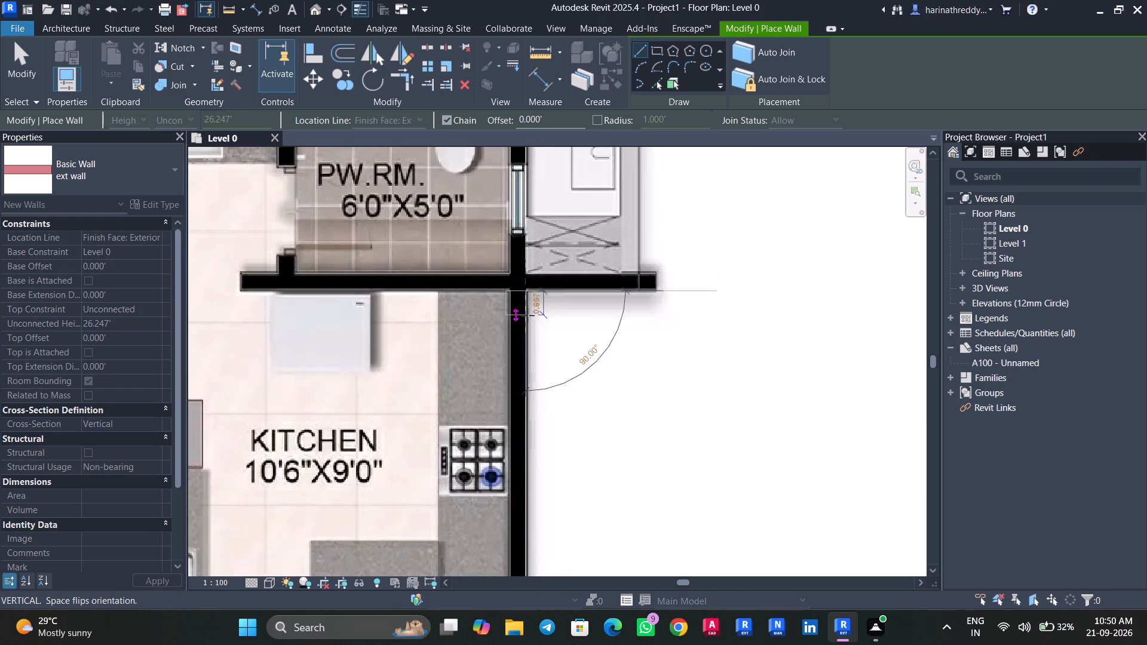
pyautogui.moveTo(528, 315); pyautogui.dragTo(456, 204, button='middle')
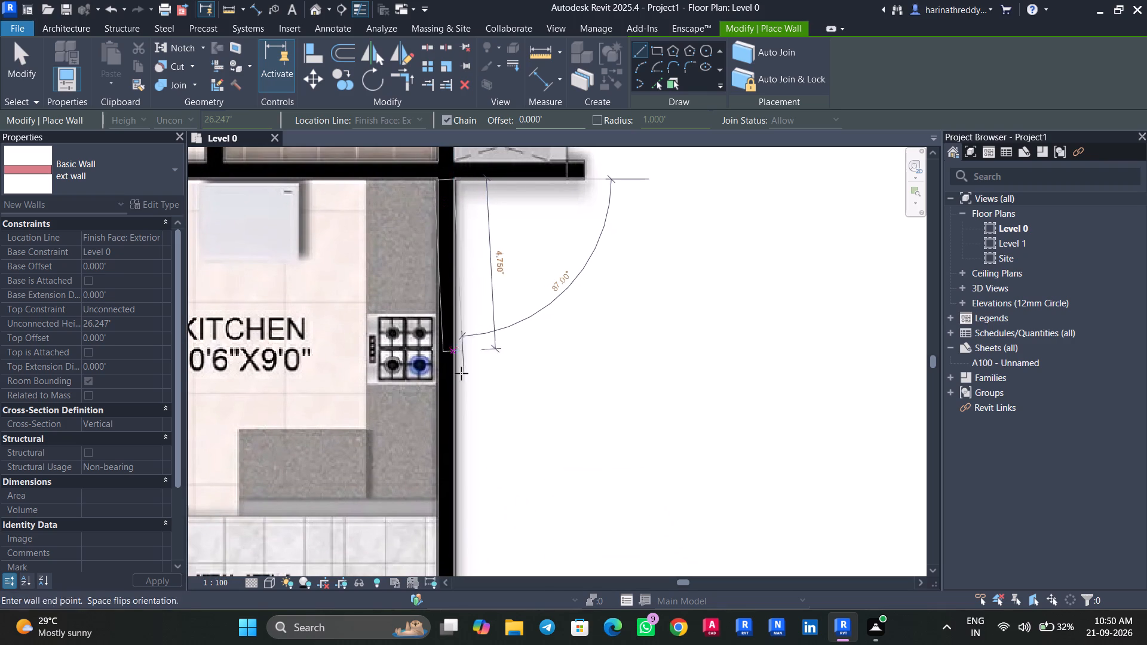
pyautogui.moveTo(459, 407); pyautogui.dragTo(432, 150, button='middle')
pyautogui.scroll(1, 432, 149)
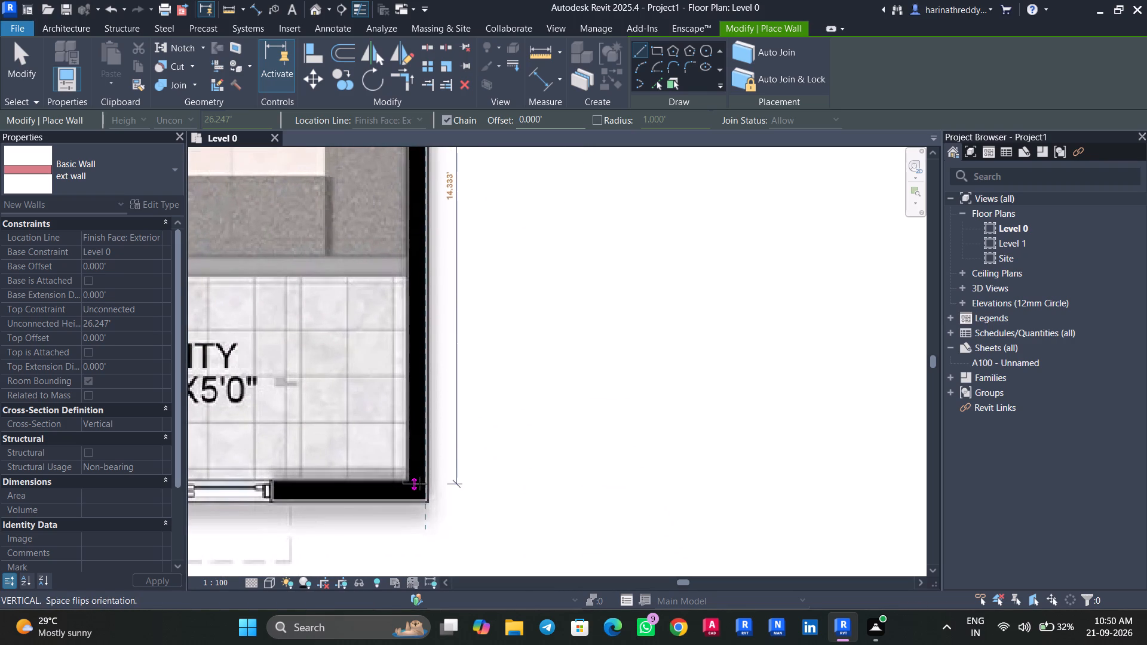
pyautogui.scroll(11, 423, 505)
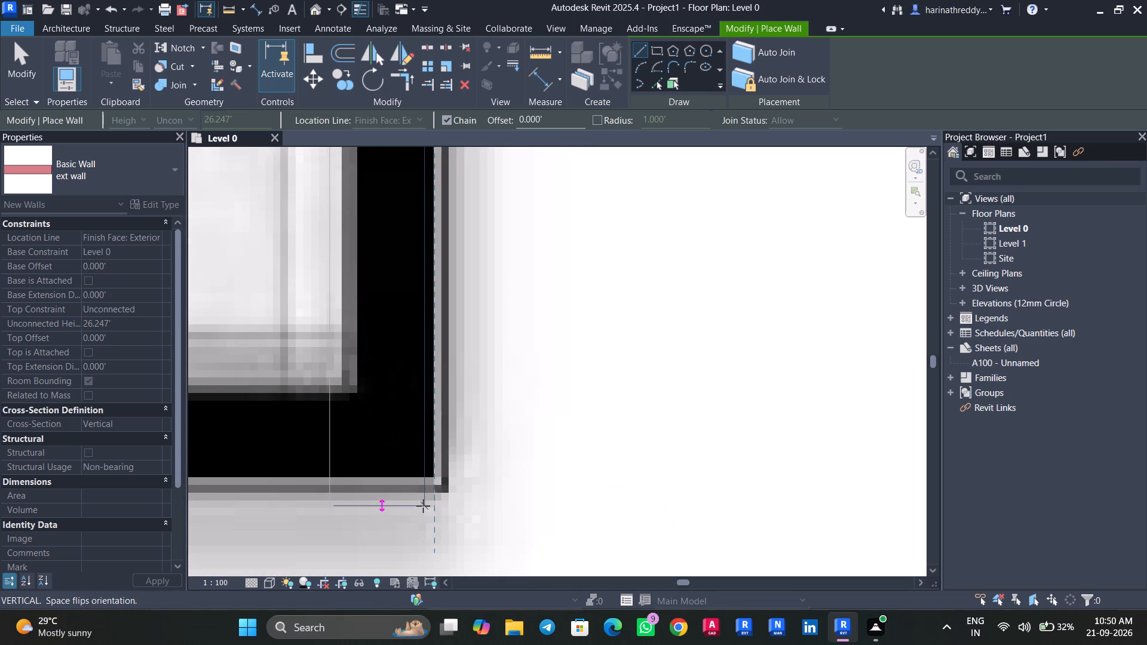
pyautogui.click(437, 483)
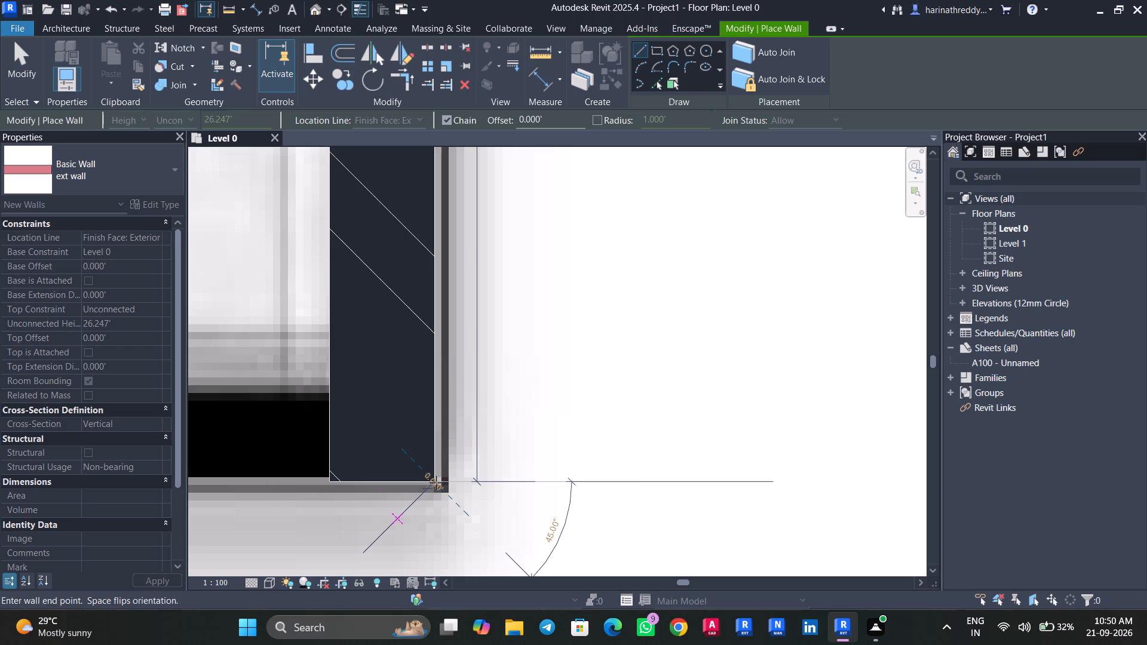
pyautogui.press('Escape')
pyautogui.click(410, 406)
pyautogui.press('Escape')
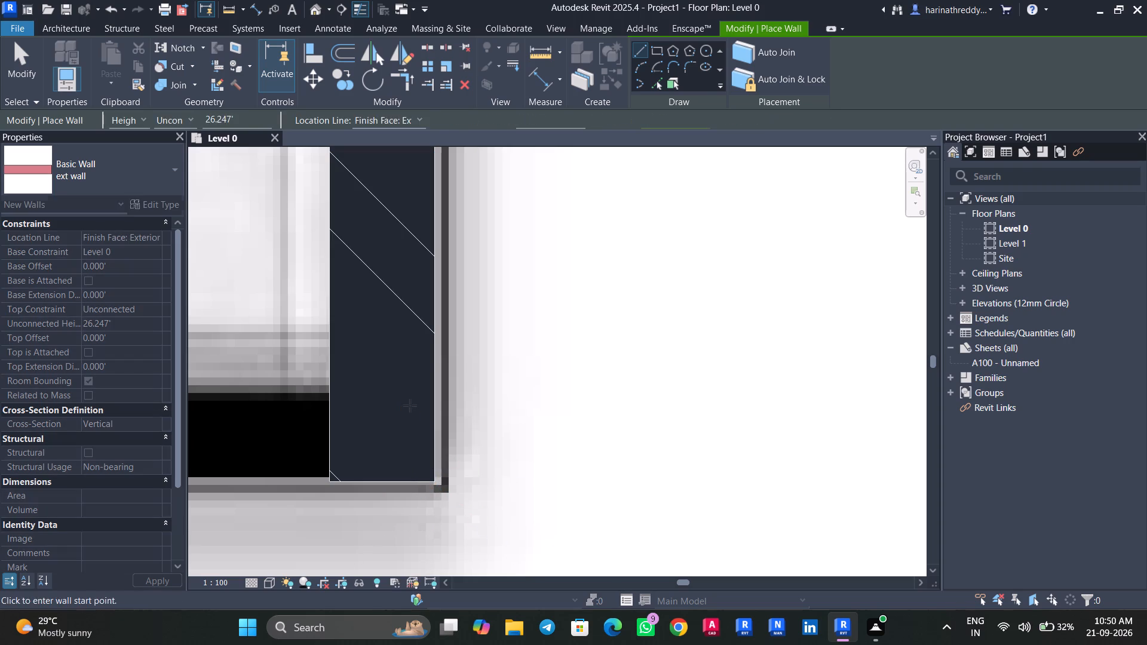
pyautogui.click(410, 406)
pyautogui.press('Escape')
pyautogui.press('Escape')
# Nudge the new KITCHEN and UTILITY side wall three increments outward to line up with the plan image's outer wall face.
pyautogui.click(410, 406)
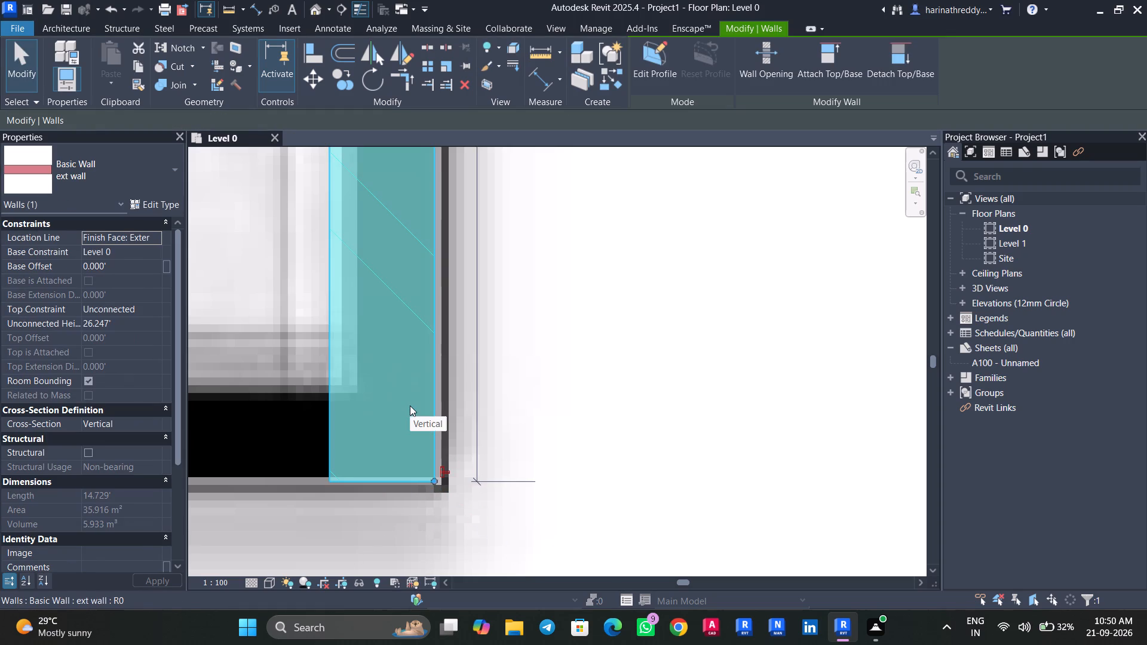
pyautogui.press('Right')
pyautogui.press('Right')
pyautogui.press('Right')
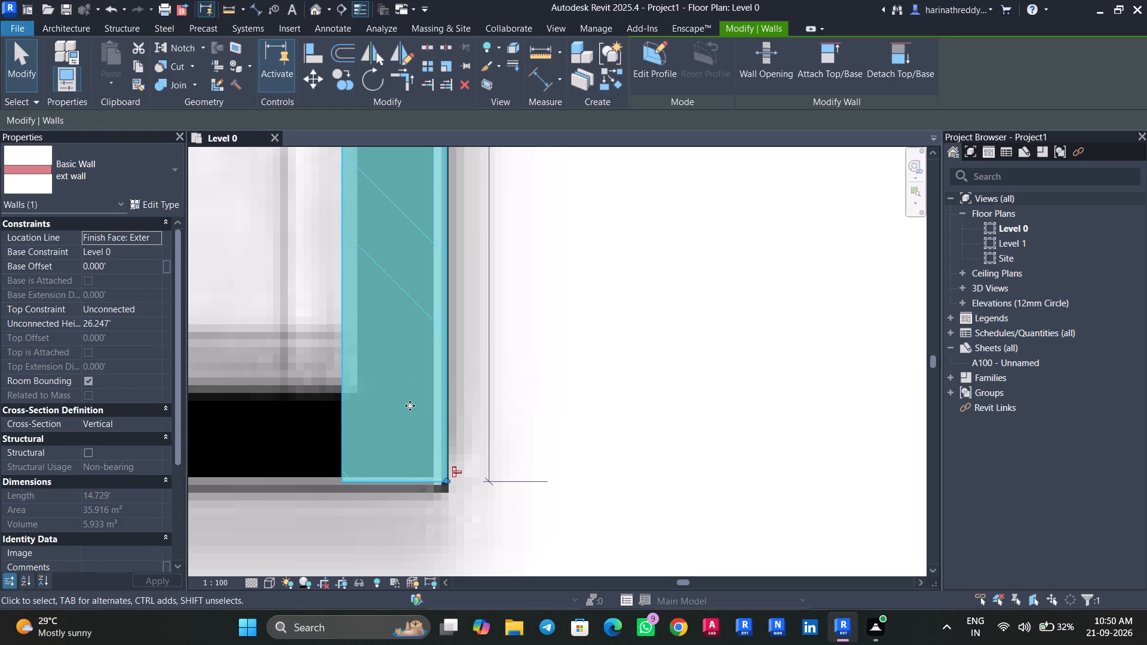
pyautogui.press('Escape')
# Draw an ext wall about 11' long along the UTILITY window wall, from the new side wall to the corner beside the balcony.
pyautogui.scroll(-12, 388, 390)
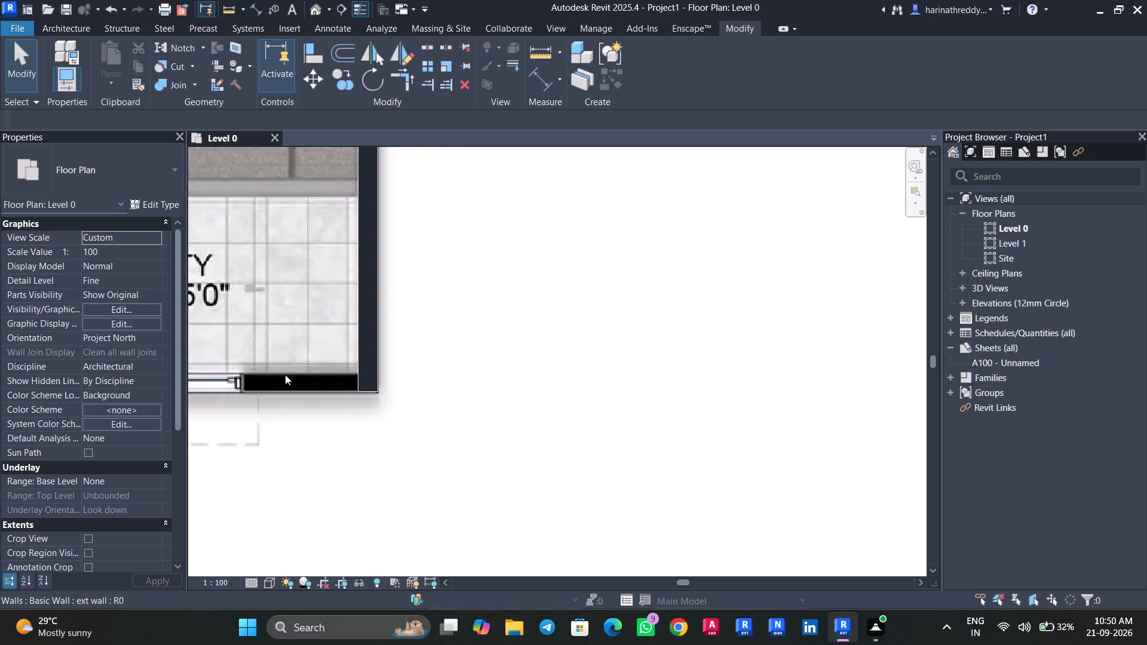
pyautogui.scroll(-6, 283, 374)
pyautogui.moveTo(283, 374); pyautogui.dragTo(427, 394, button='middle')
pyautogui.scroll(-1, 427, 394)
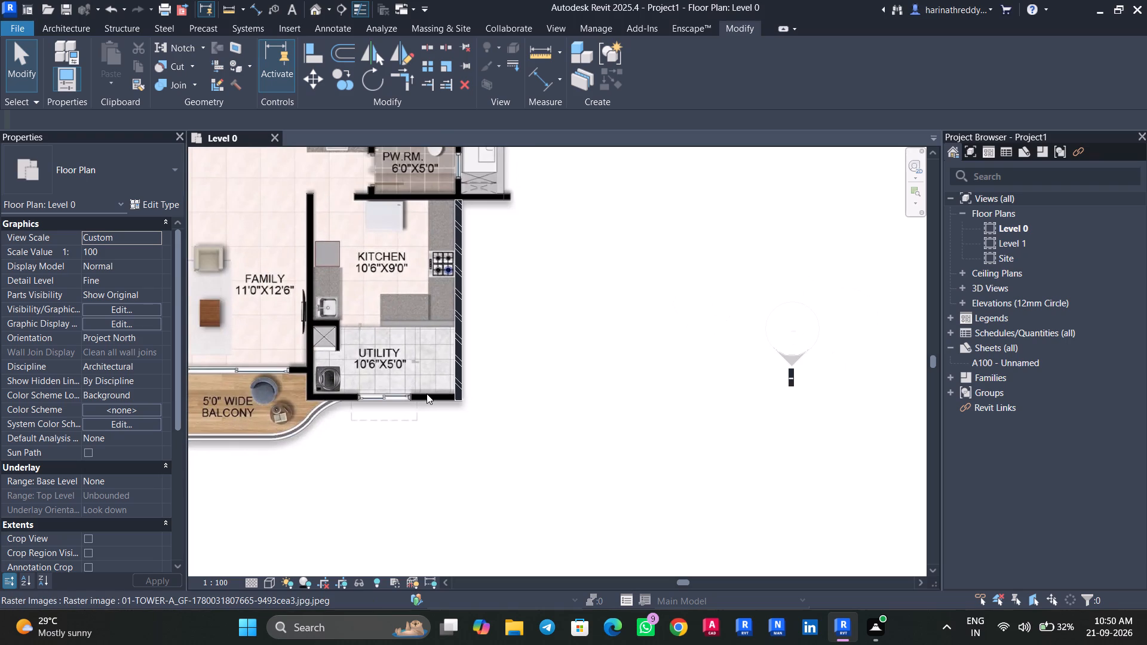
pyautogui.write('wa')
pyautogui.scroll(9, 461, 420)
pyautogui.scroll(2, 441, 375)
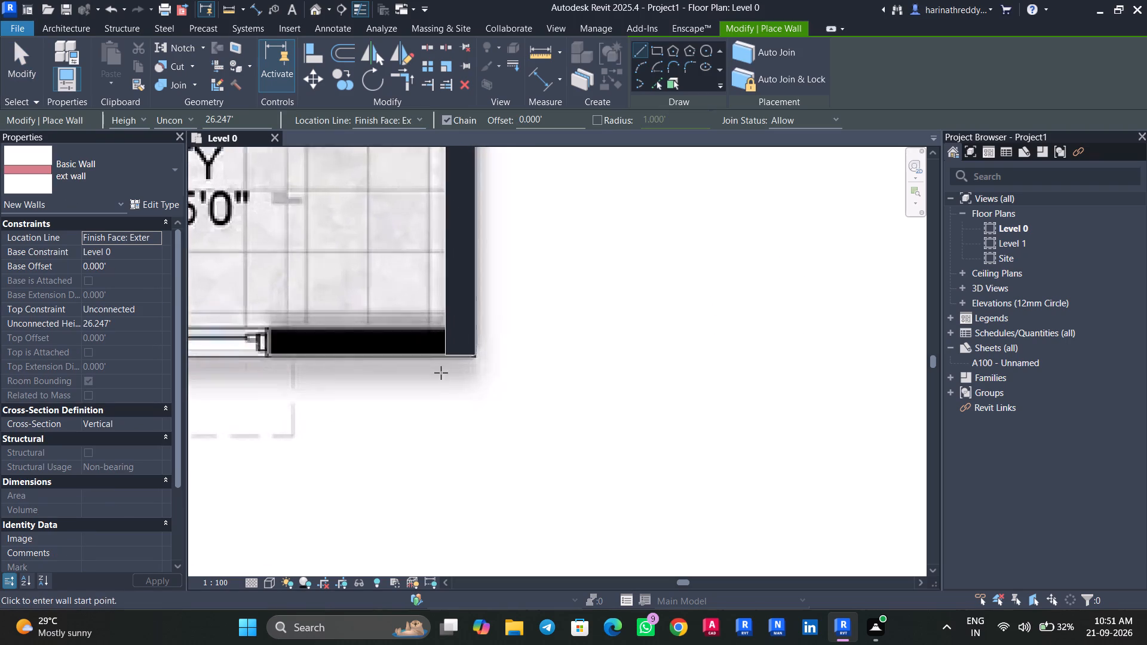
pyautogui.scroll(3, 441, 373)
pyautogui.click(450, 342)
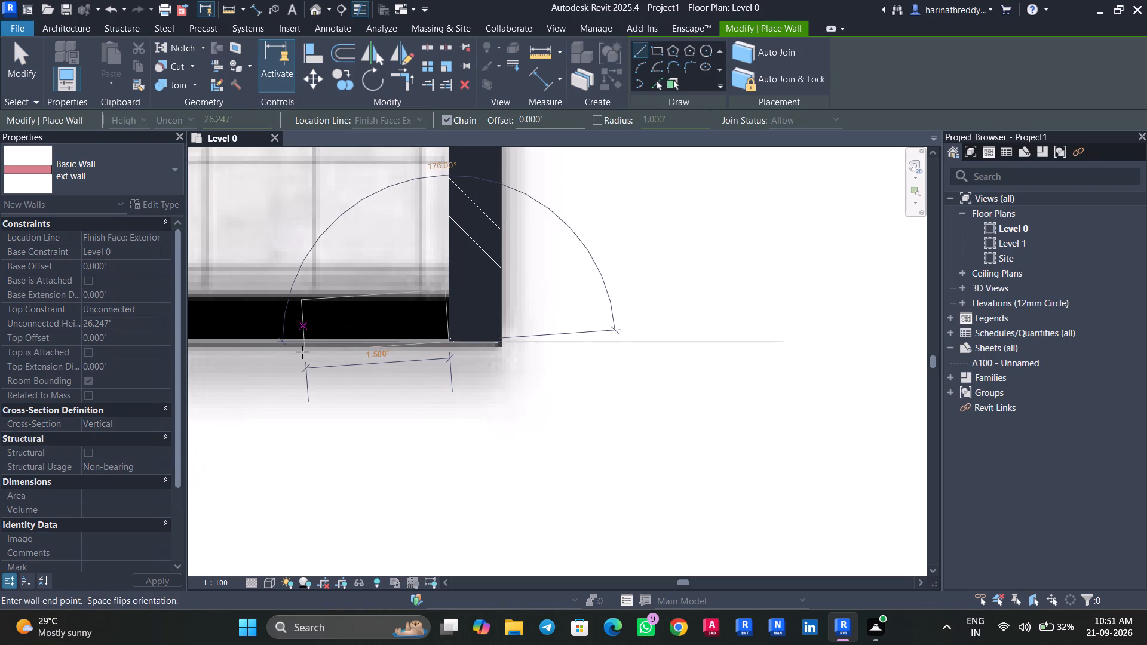
pyautogui.scroll(-6, 301, 345)
pyautogui.moveTo(301, 345); pyautogui.dragTo(576, 342, button='middle')
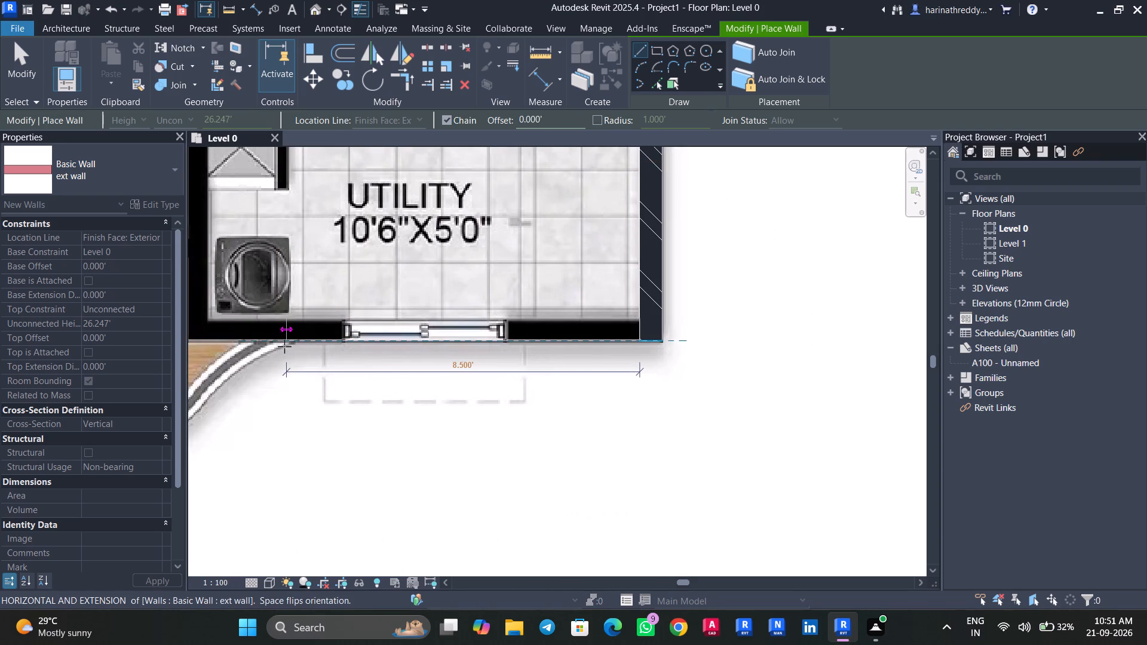
pyautogui.moveTo(284, 346); pyautogui.dragTo(554, 370, button='middle')
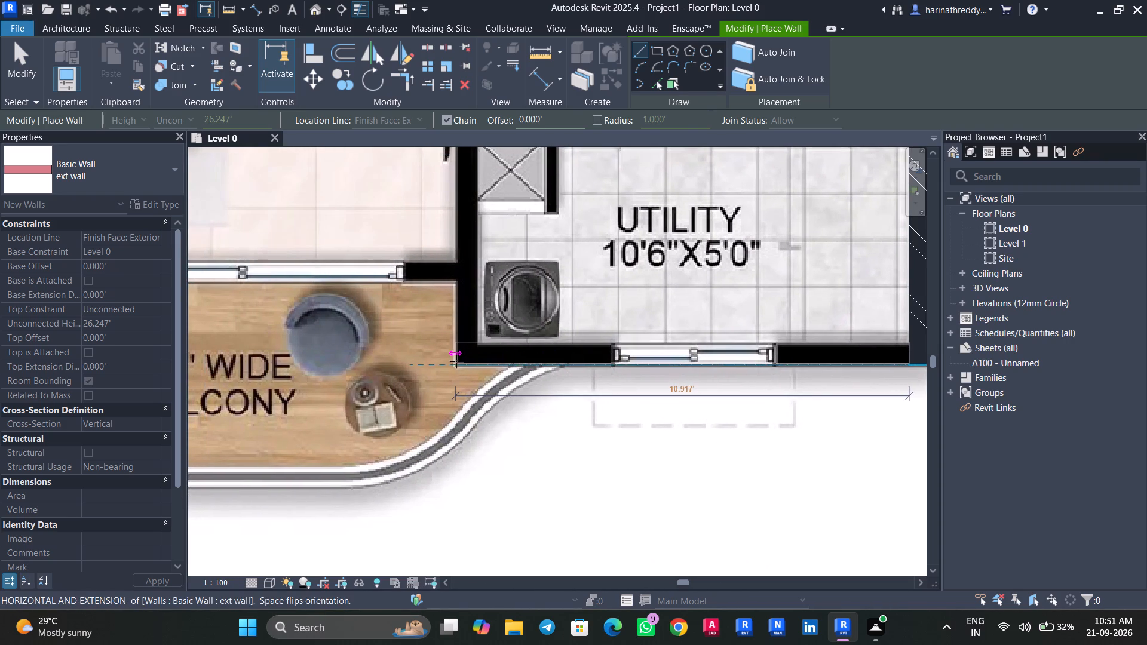
pyautogui.scroll(8, 460, 363)
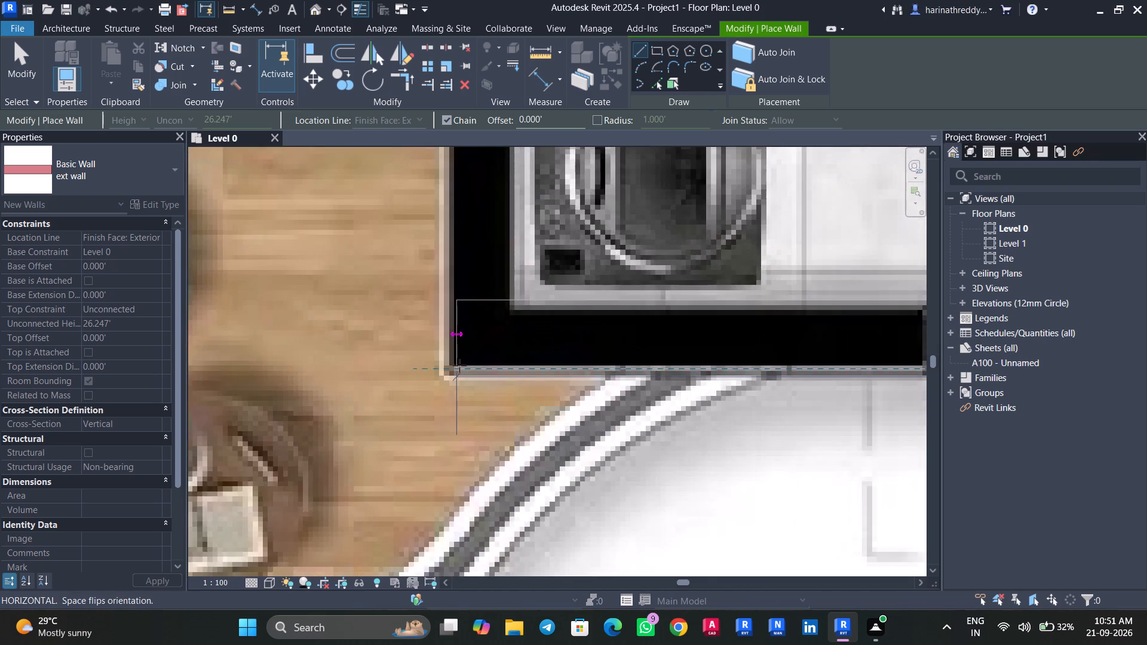
pyautogui.scroll(4, 459, 365)
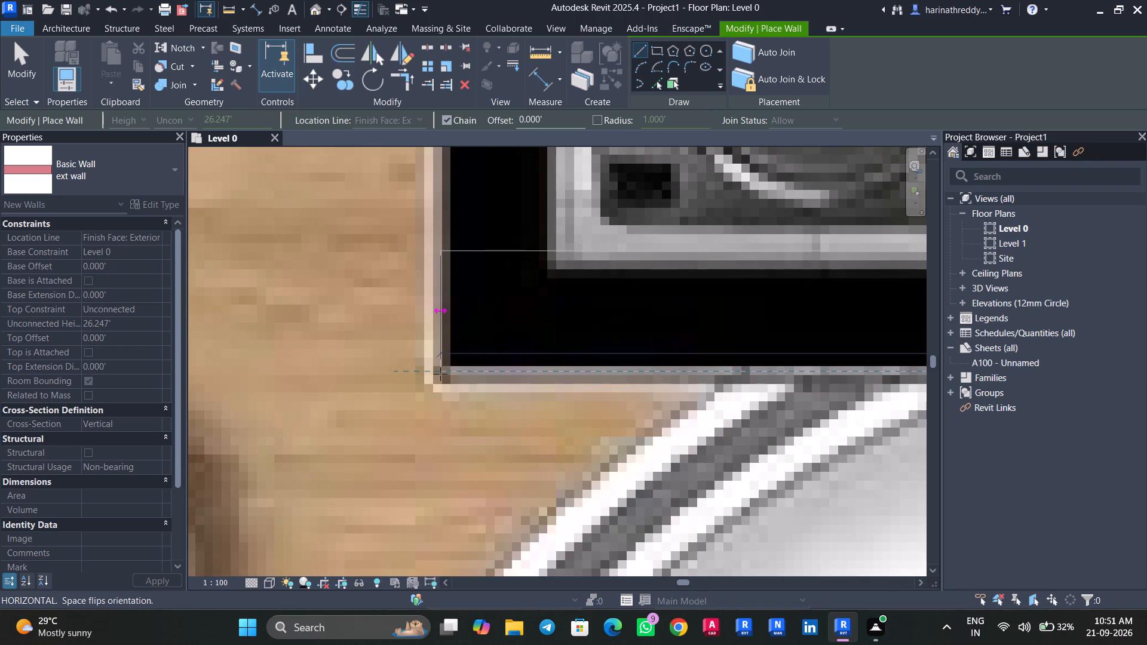
pyautogui.click(440, 374)
pyautogui.press('Escape')
# Draw an ext wall about 14.9' long between FAMILY and KITCHEN, from the UTILITY window wall's balcony-side end to the open end of the partition.
pyautogui.scroll(-8, 455, 318)
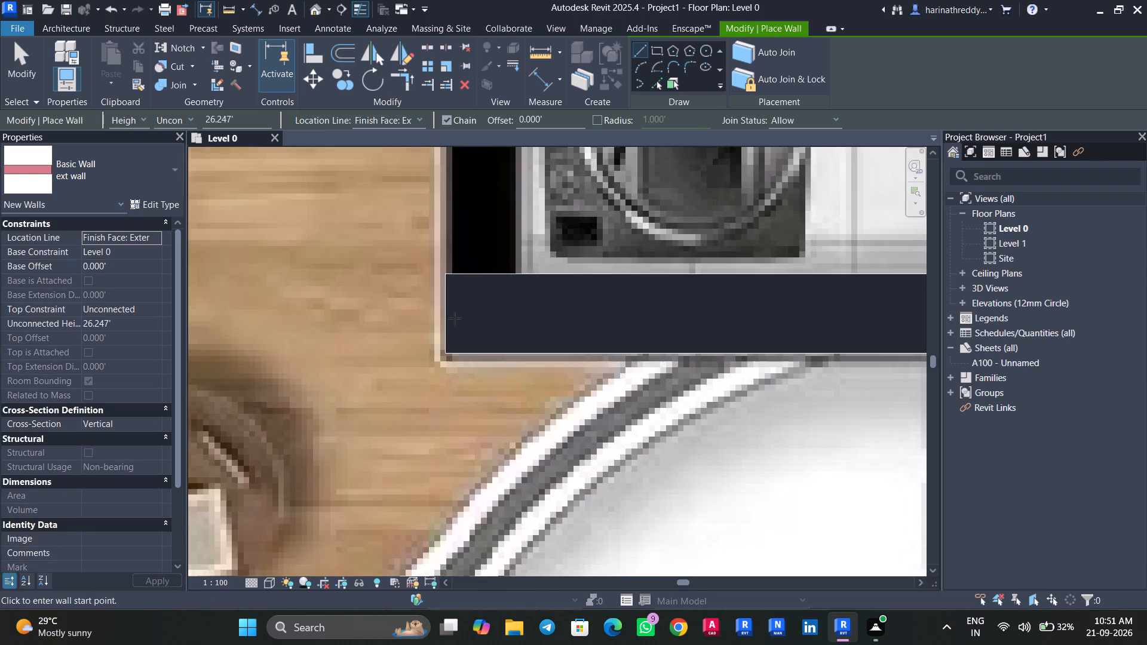
pyautogui.scroll(-4, 455, 318)
pyautogui.moveTo(462, 285); pyautogui.dragTo(462, 410, button='middle')
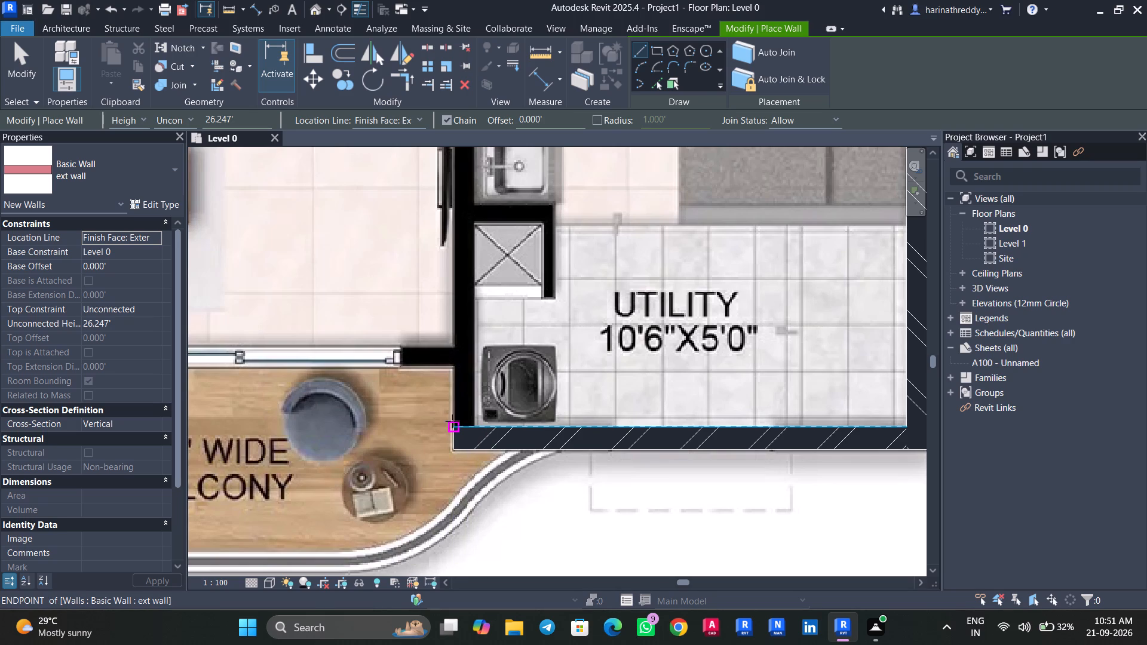
pyautogui.click(452, 422)
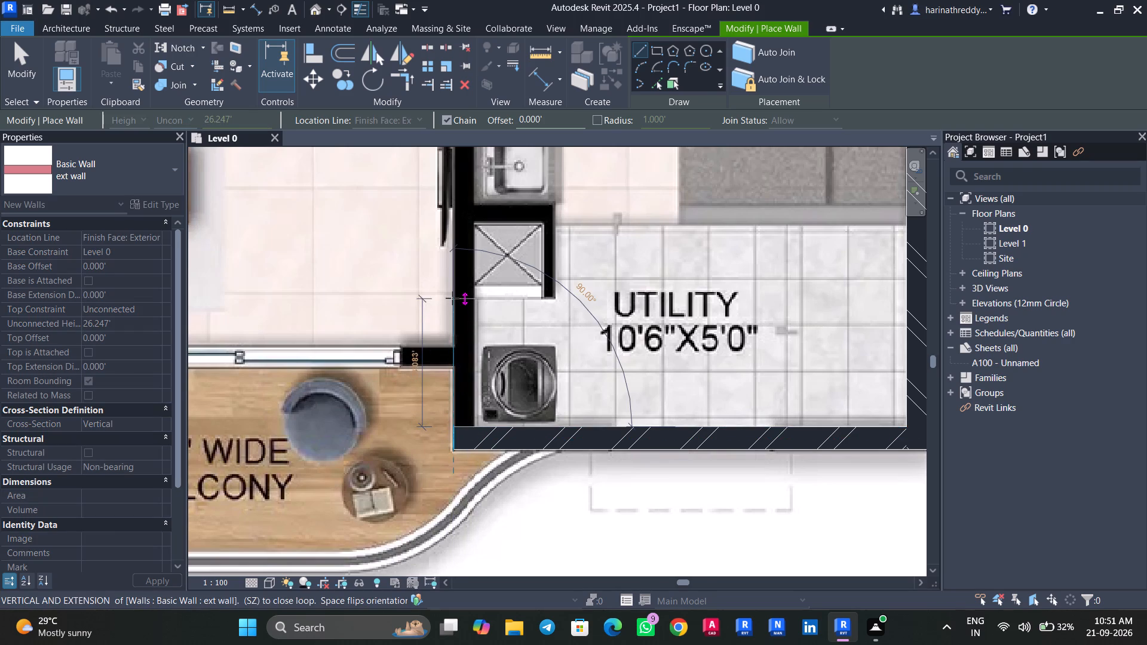
pyautogui.moveTo(455, 285); pyautogui.dragTo(455, 354, button='middle')
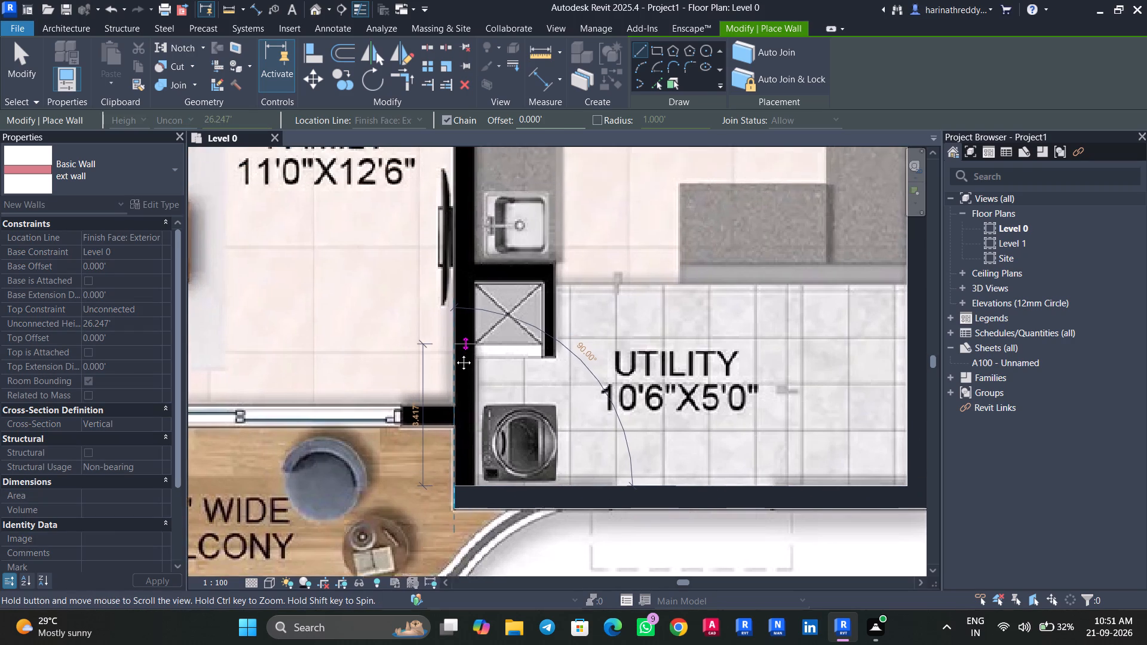
pyautogui.moveTo(455, 354); pyautogui.dragTo(428, 546, button='middle')
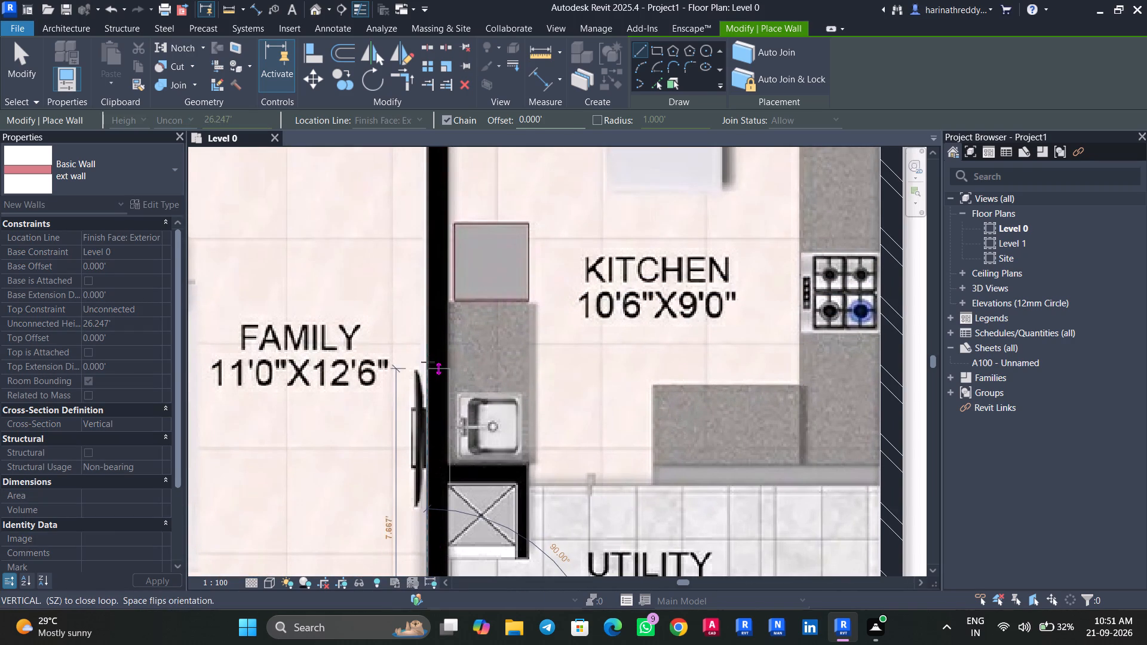
pyautogui.scroll(-3, 427, 320)
pyautogui.moveTo(427, 320); pyautogui.dragTo(427, 499, button='middle')
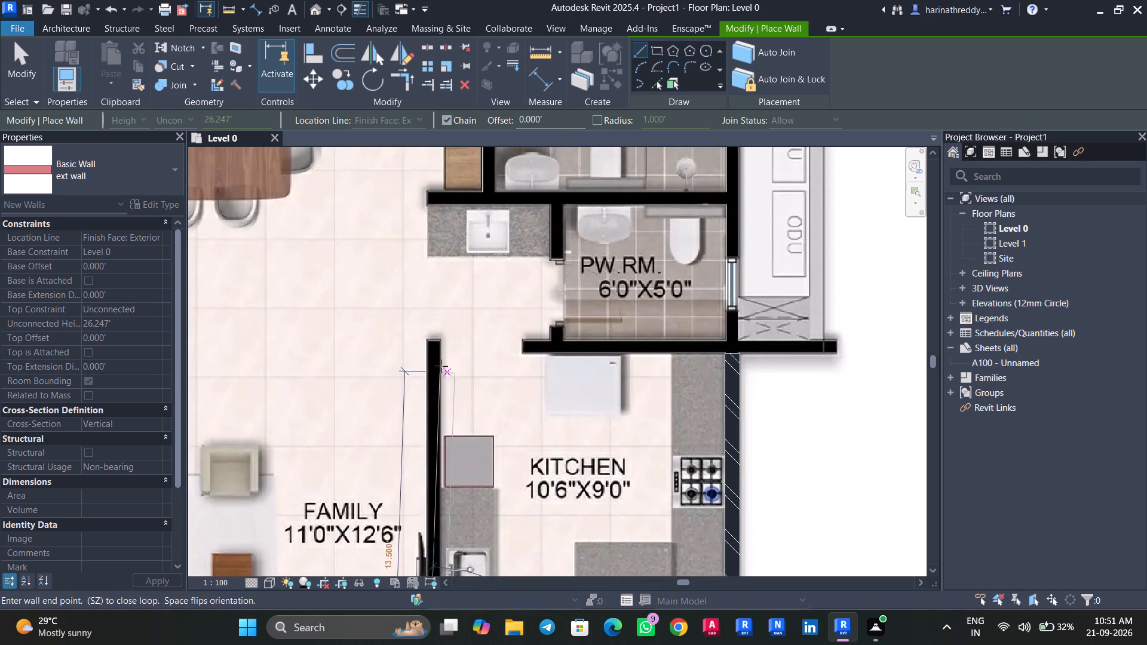
pyautogui.scroll(11, 429, 341)
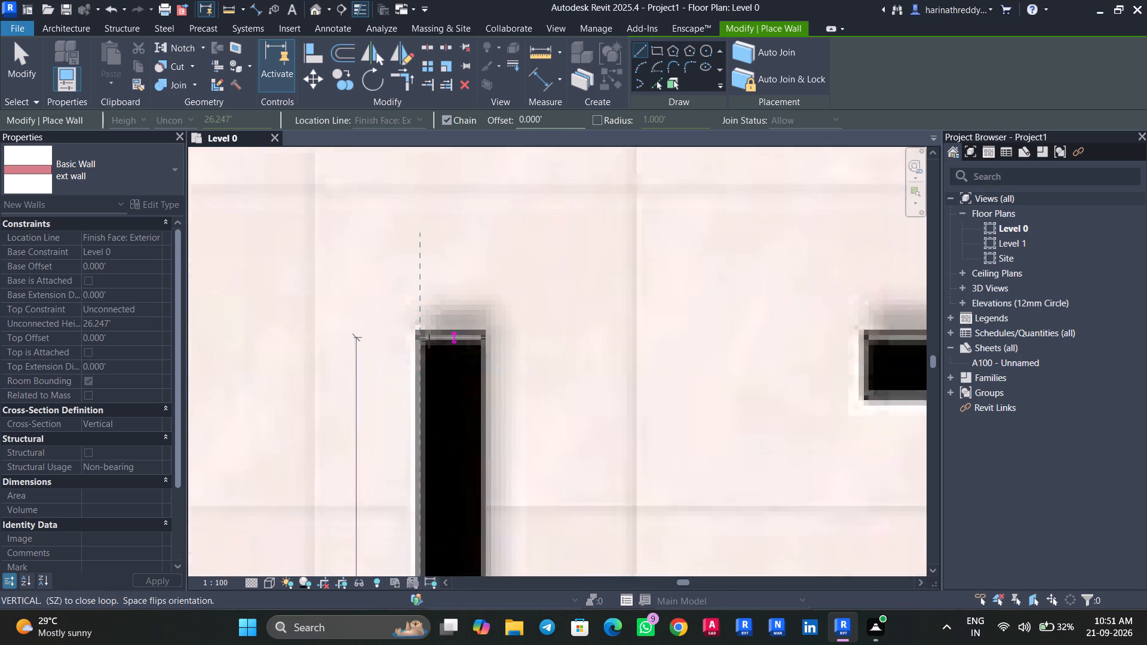
pyautogui.scroll(1, 429, 341)
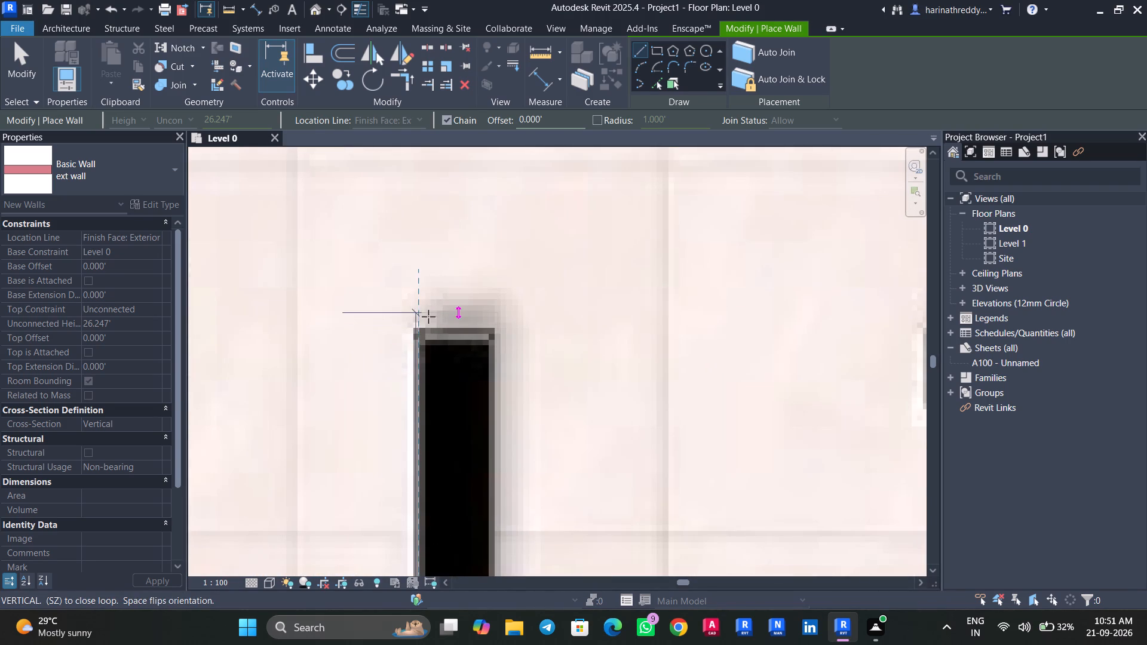
pyautogui.click(430, 336)
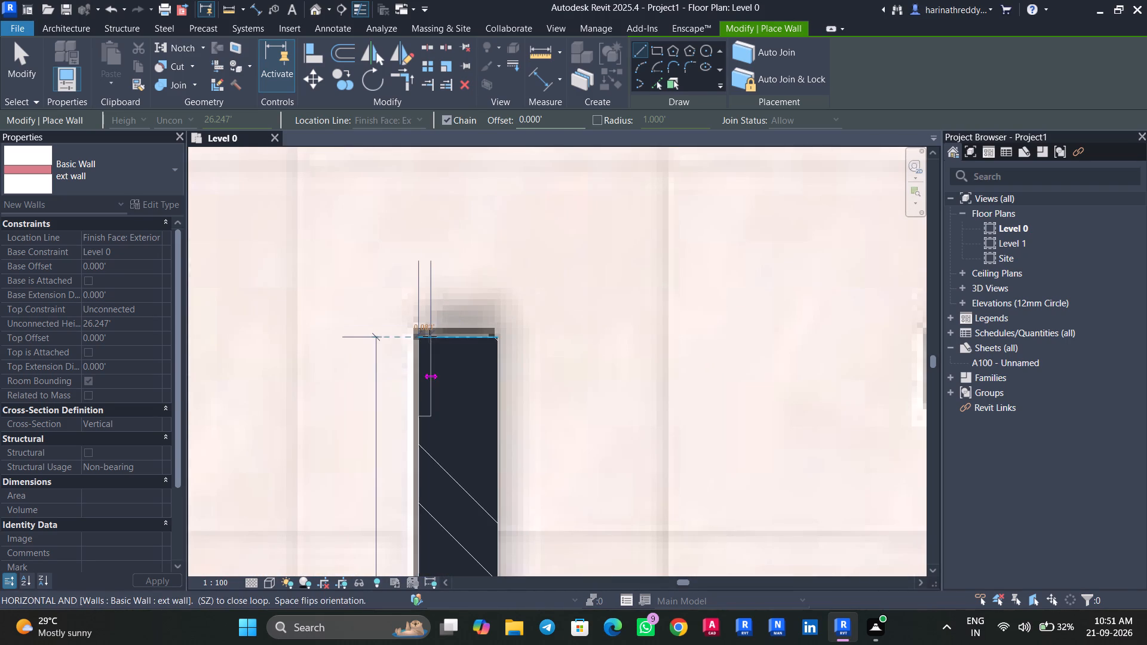
pyautogui.press('Escape')
pyautogui.scroll(-11, 486, 362)
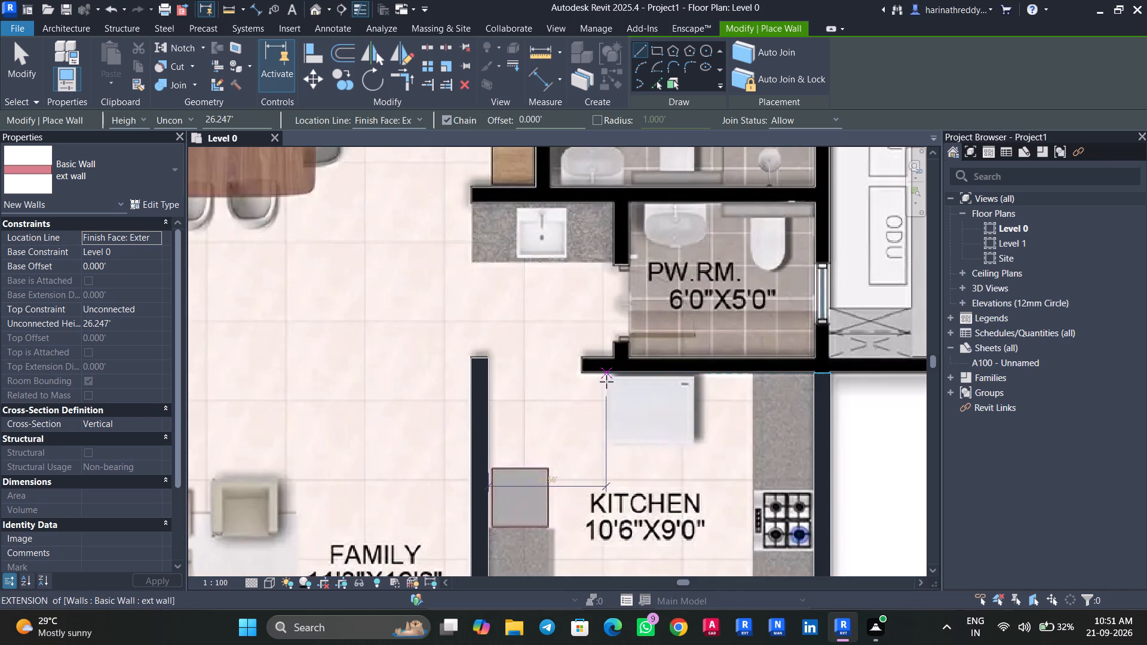
pyautogui.scroll(-1, 605, 394)
pyautogui.moveTo(603, 390); pyautogui.dragTo(565, 219, button='middle')
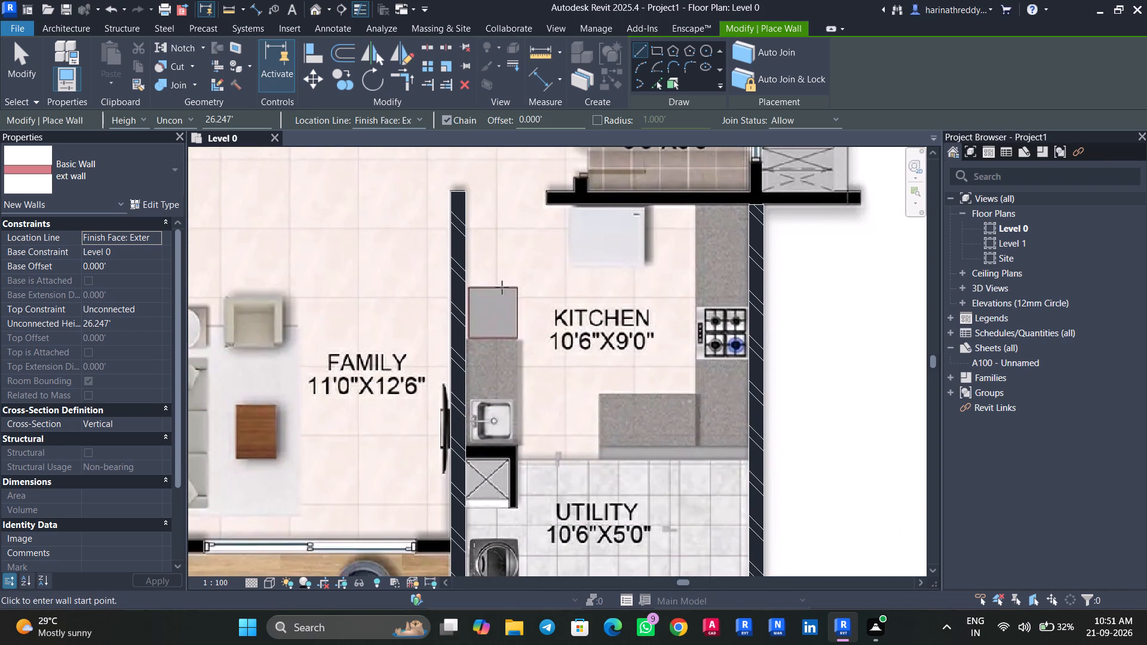
pyautogui.press('Escape')
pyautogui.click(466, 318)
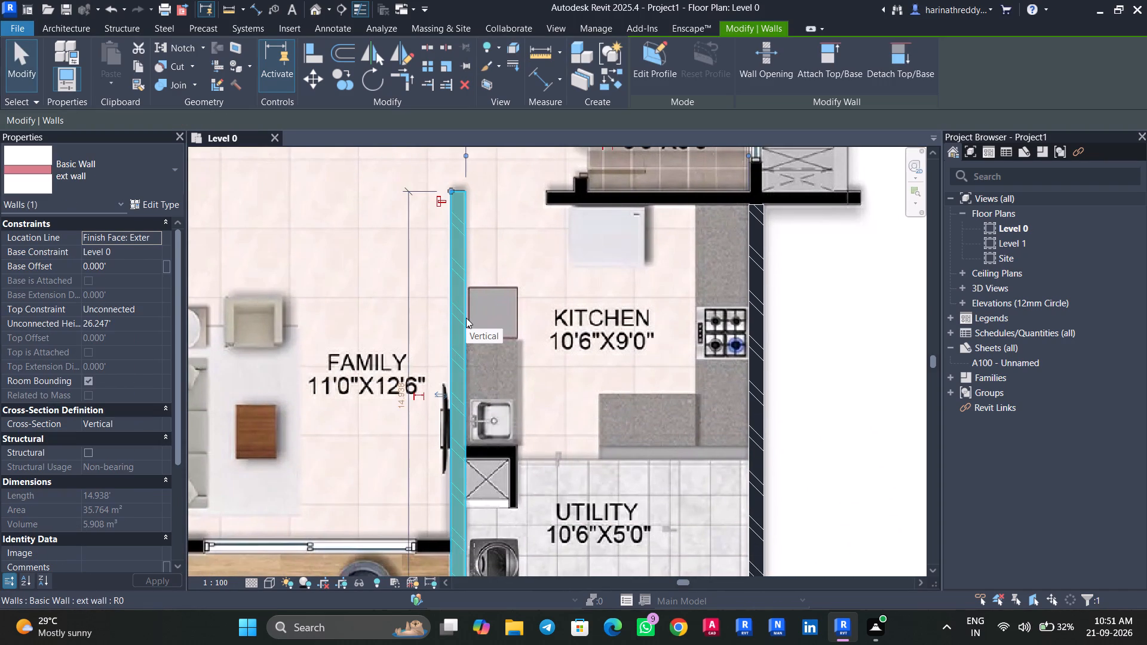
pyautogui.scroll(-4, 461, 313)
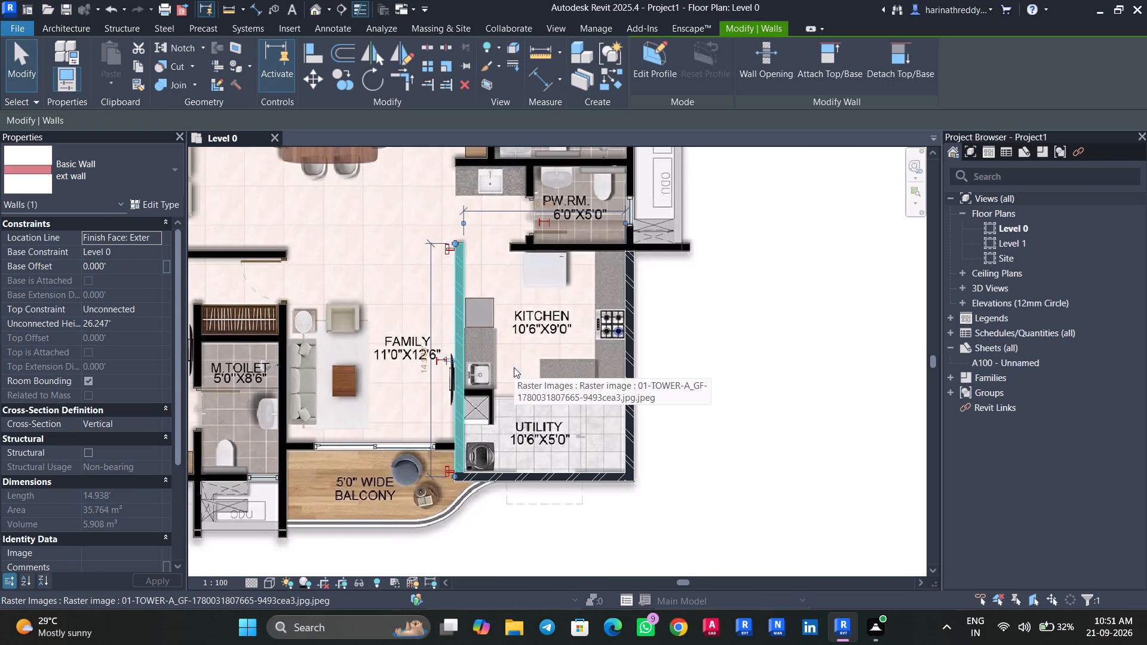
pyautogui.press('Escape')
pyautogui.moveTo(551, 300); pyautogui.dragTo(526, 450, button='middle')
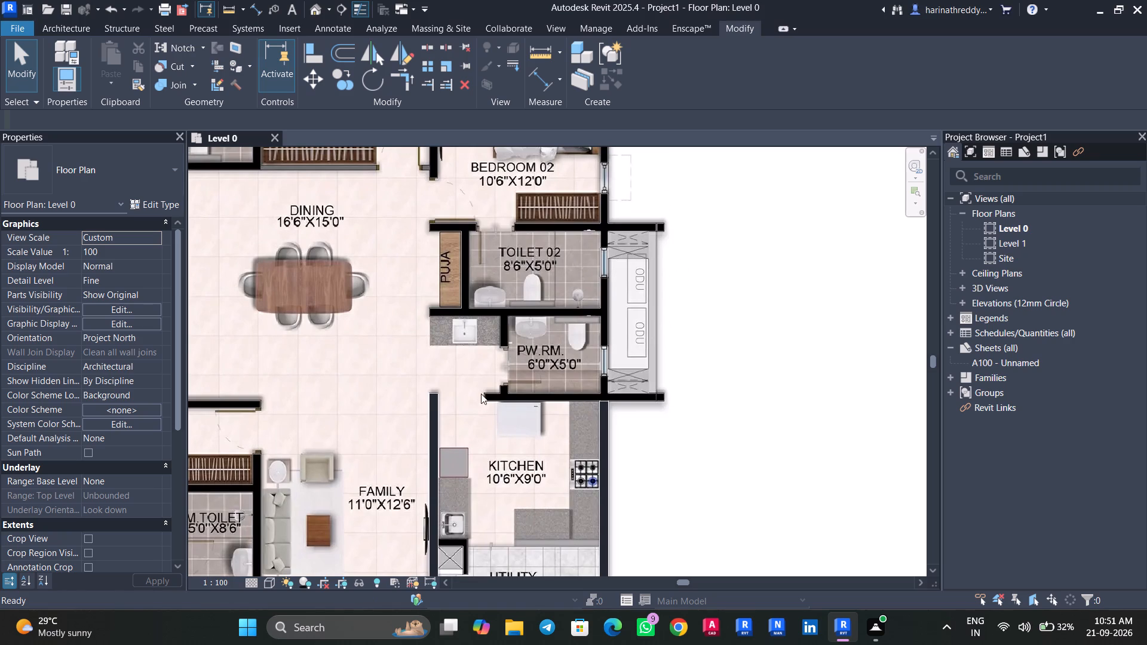
# Check the thickness of the plan image's wall between PW.RM. and KITCHEN with the Scale tool's temporary dimension, leaving the image unscaled.
pyautogui.scroll(11, 579, 405)
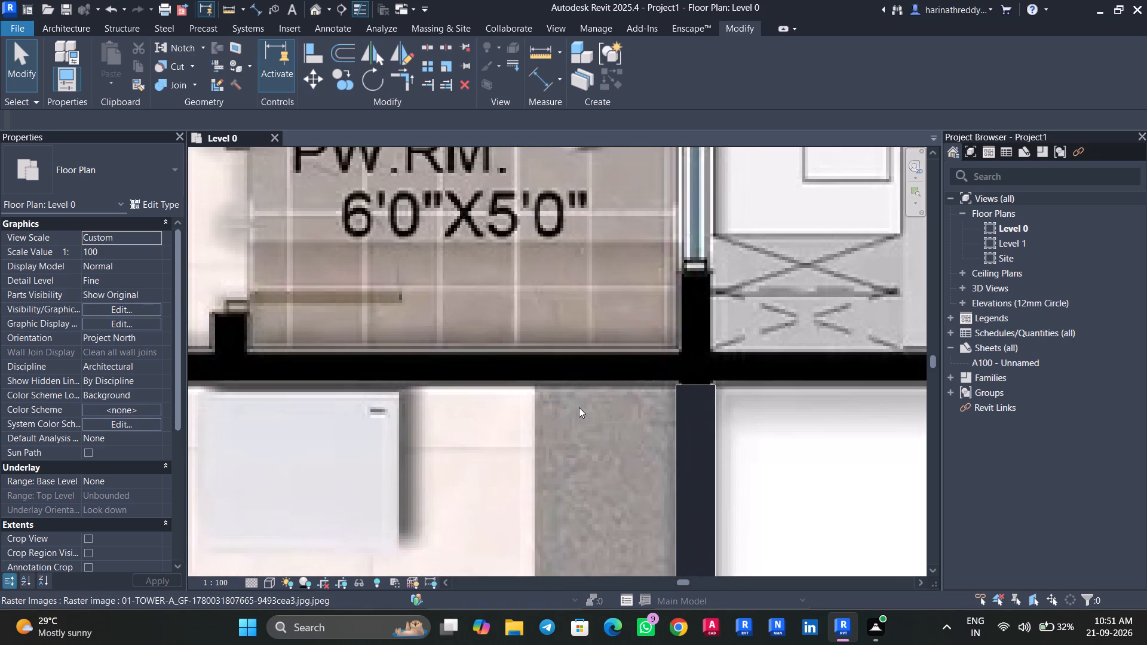
pyautogui.press('Escape')
pyautogui.click(568, 414)
pyautogui.click(448, 65)
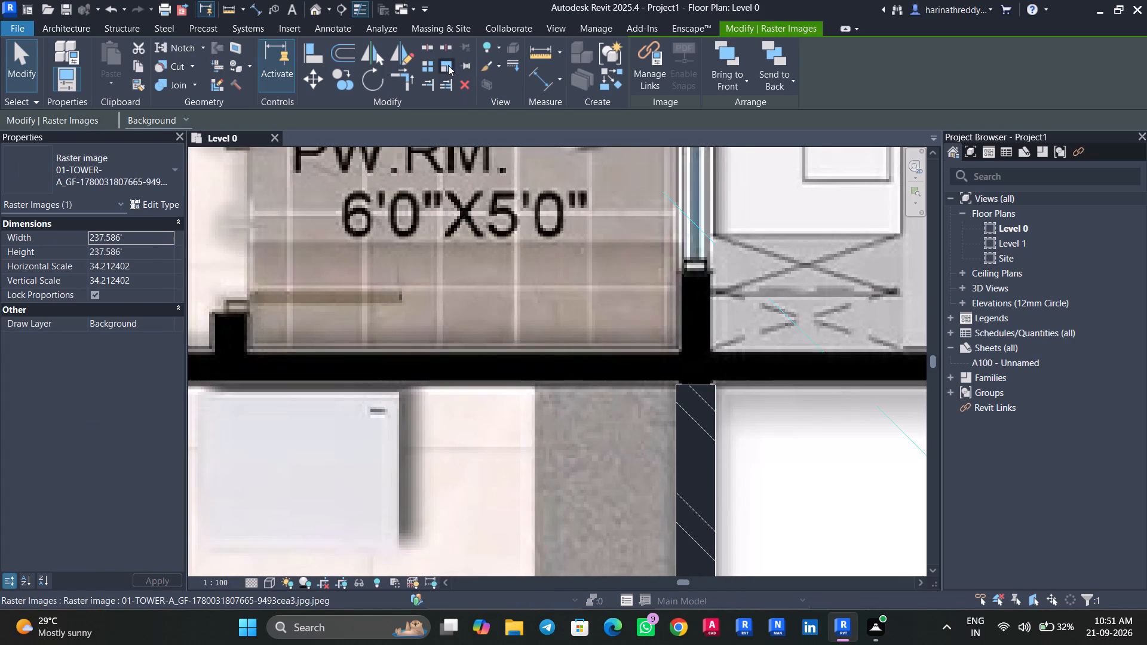
pyautogui.scroll(5, 516, 370)
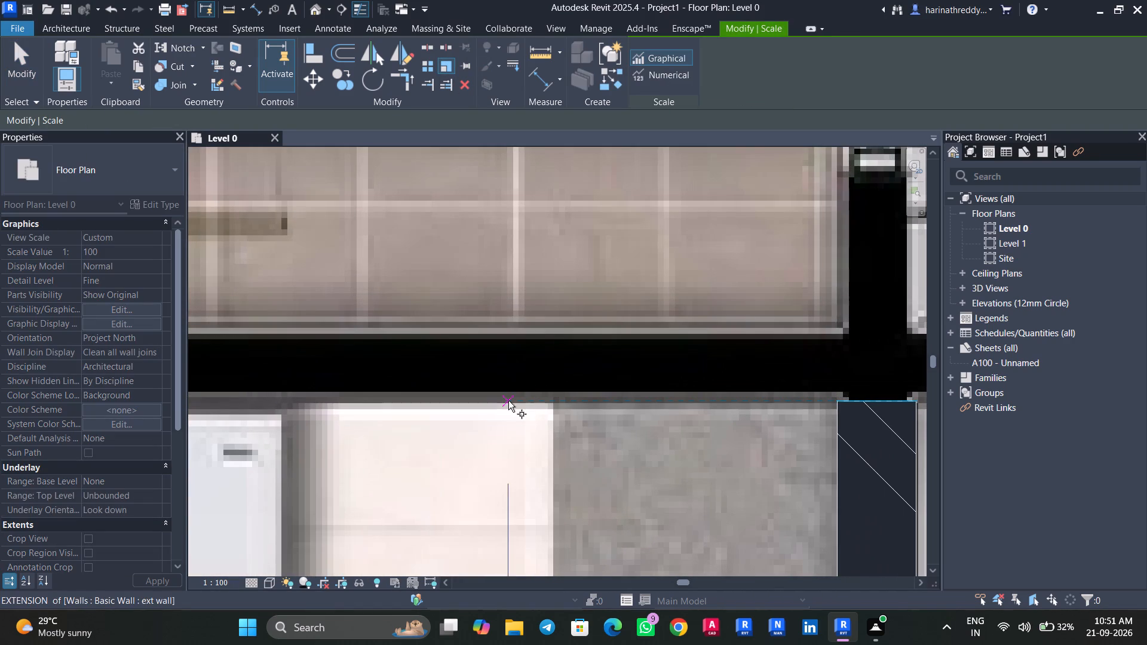
pyautogui.click(508, 401)
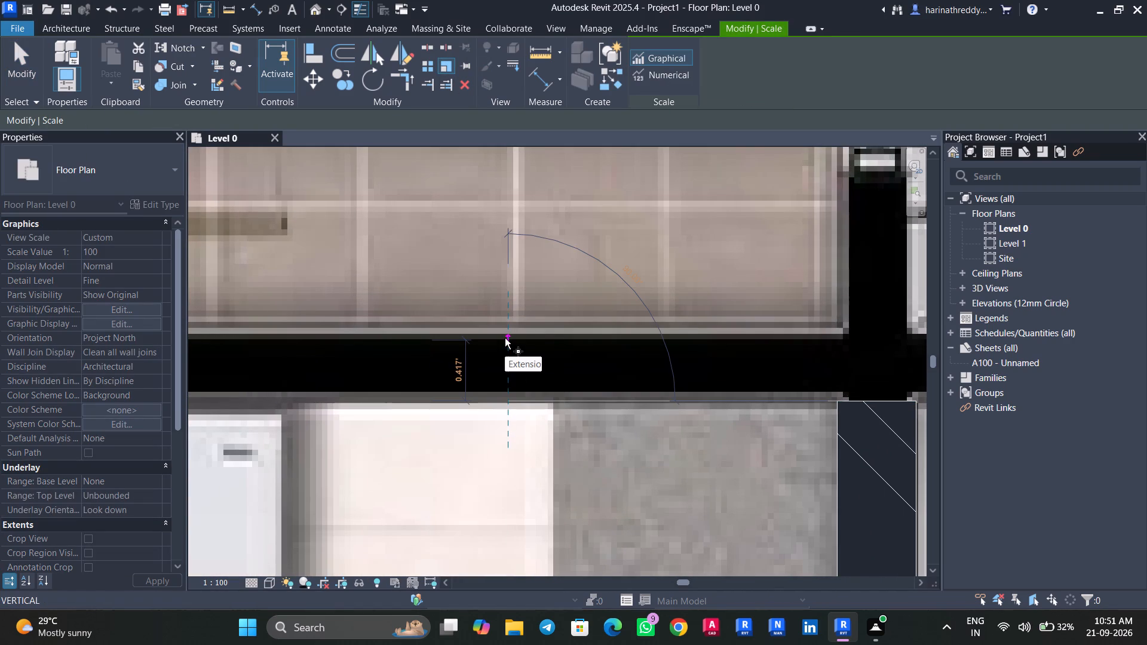
pyautogui.press('Escape')
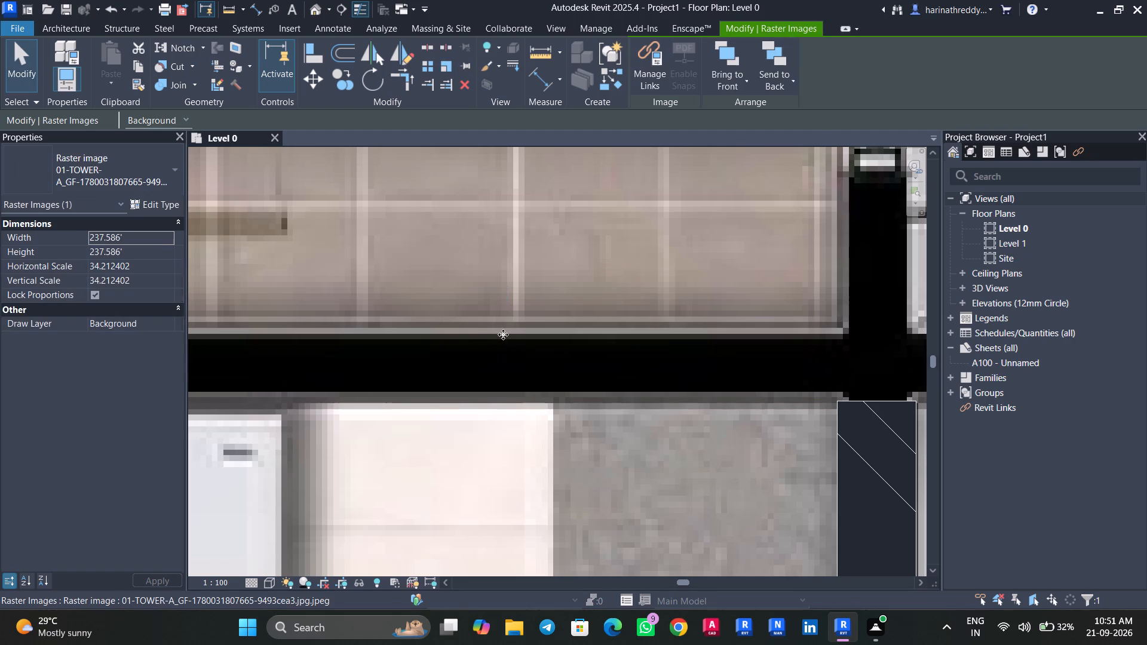
# Check the thickness of the plan image's wall between TOILET 02 and PW.RM. with the Scale tool's temporary dimension, leaving the image unscaled.
pyautogui.scroll(1, 490, 357)
pyautogui.scroll(-14, 490, 358)
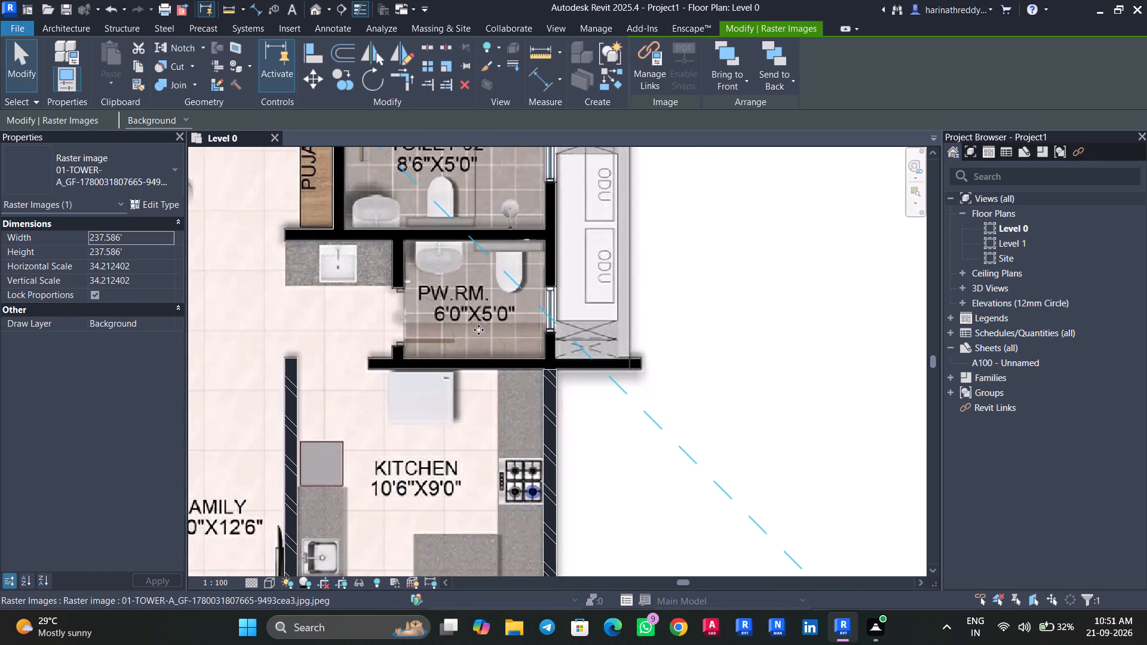
pyautogui.click(440, 68)
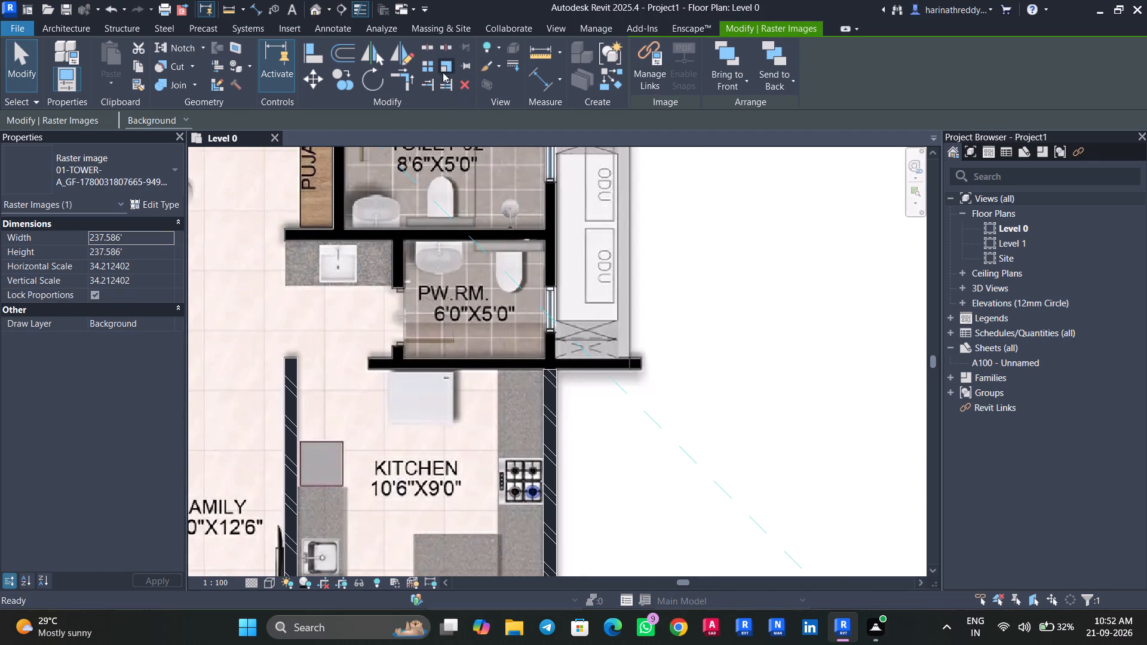
pyautogui.scroll(6, 440, 274)
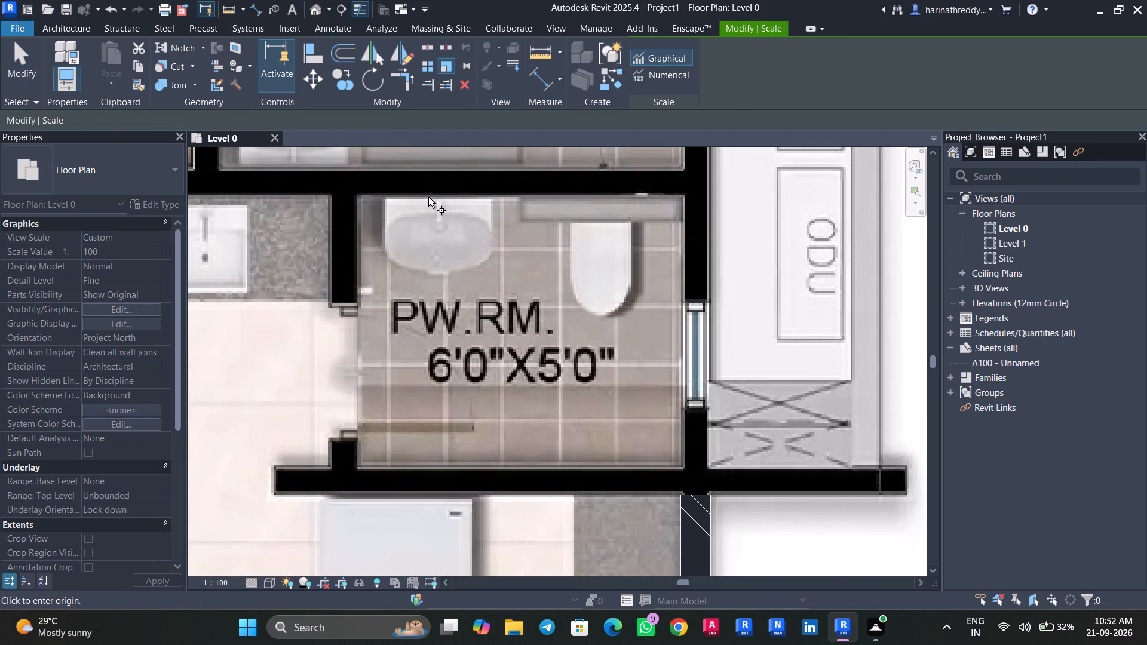
pyautogui.click(430, 198)
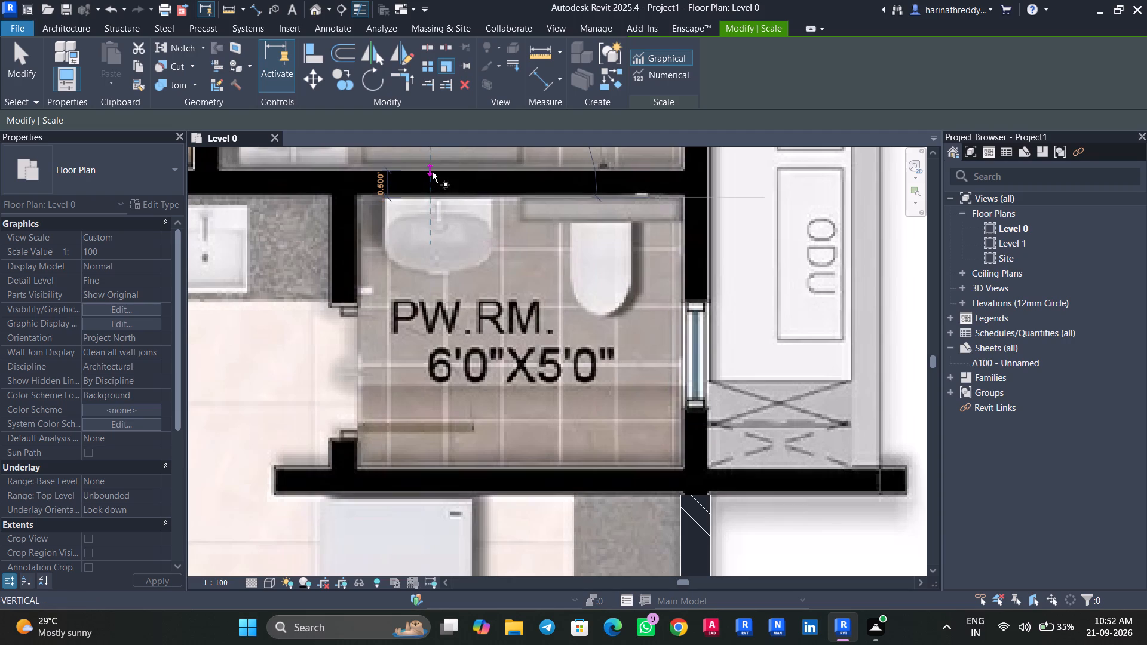
pyautogui.press('Escape')
# Check the thickness of the wall projecting beside the ODU area next to PW.RM. with the Scale tool, leaving the image unscaled.
pyautogui.scroll(-2, 545, 265)
pyautogui.moveTo(548, 271); pyautogui.dragTo(547, 308, button='middle')
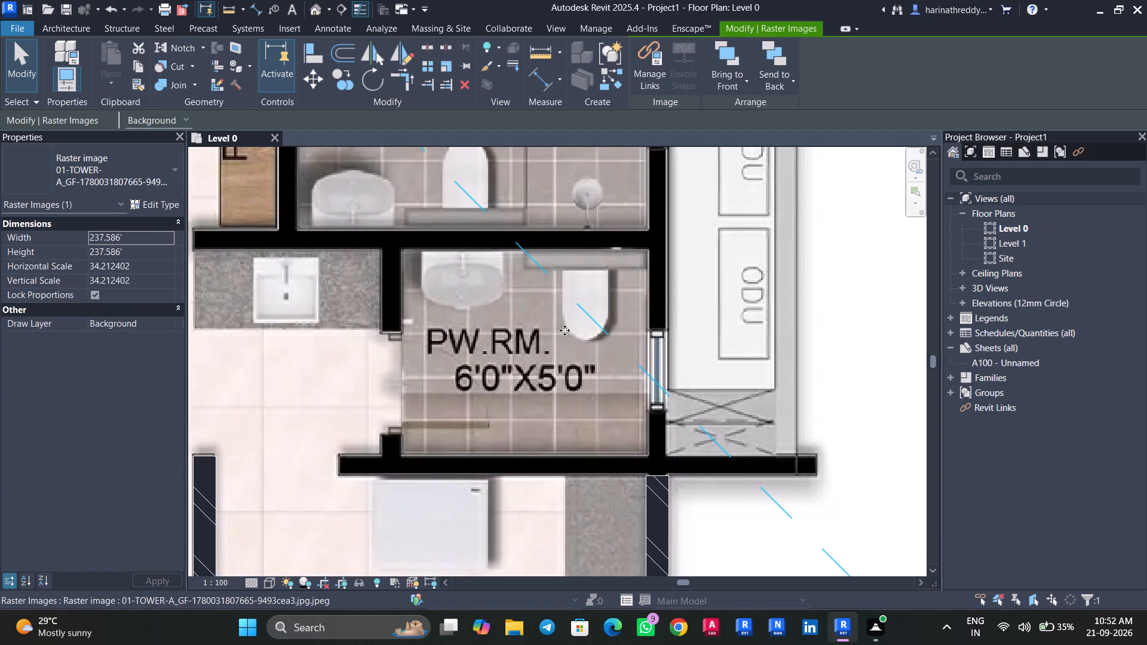
pyautogui.click(446, 66)
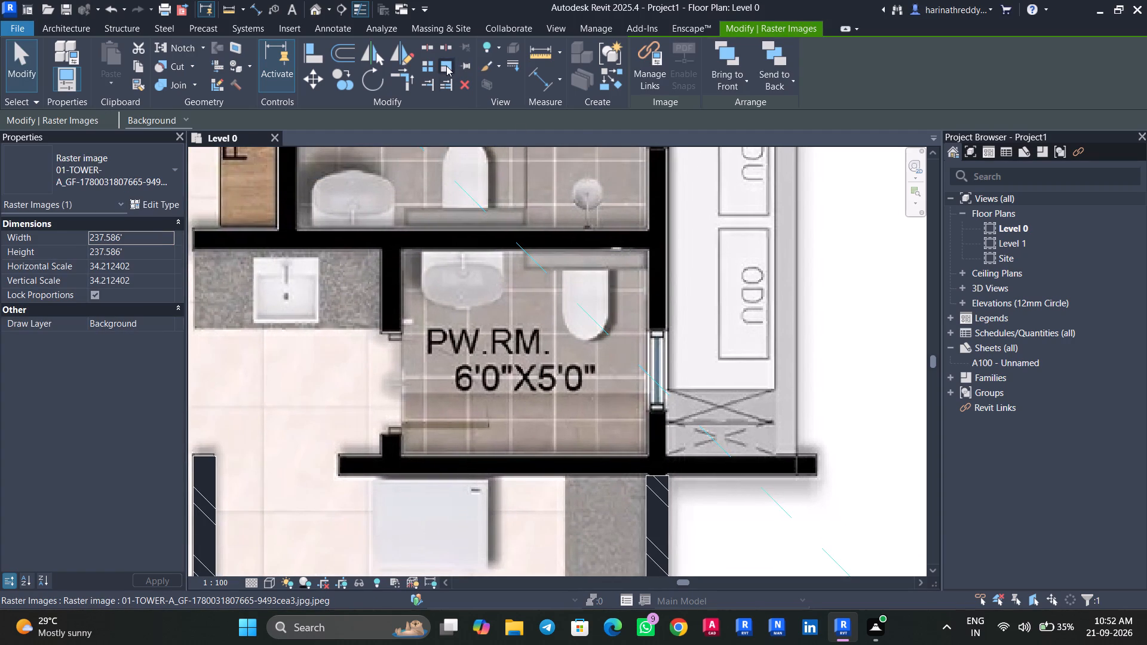
pyautogui.scroll(5, 757, 477)
pyautogui.click(744, 475)
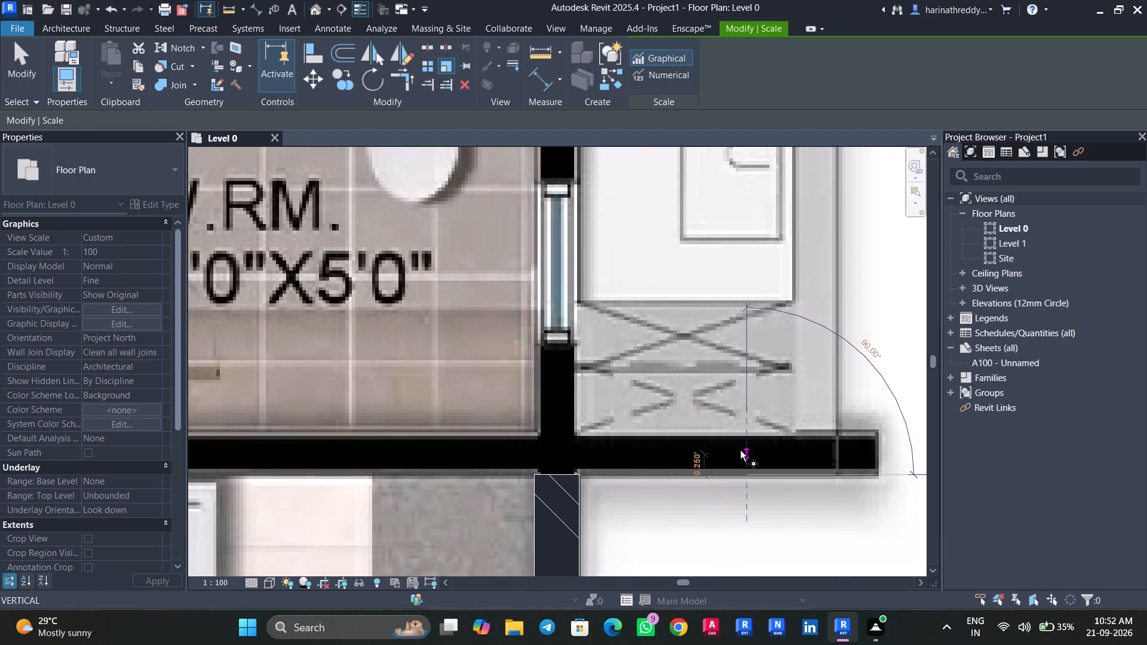
pyautogui.scroll(-2, 735, 435)
pyautogui.press('Escape')
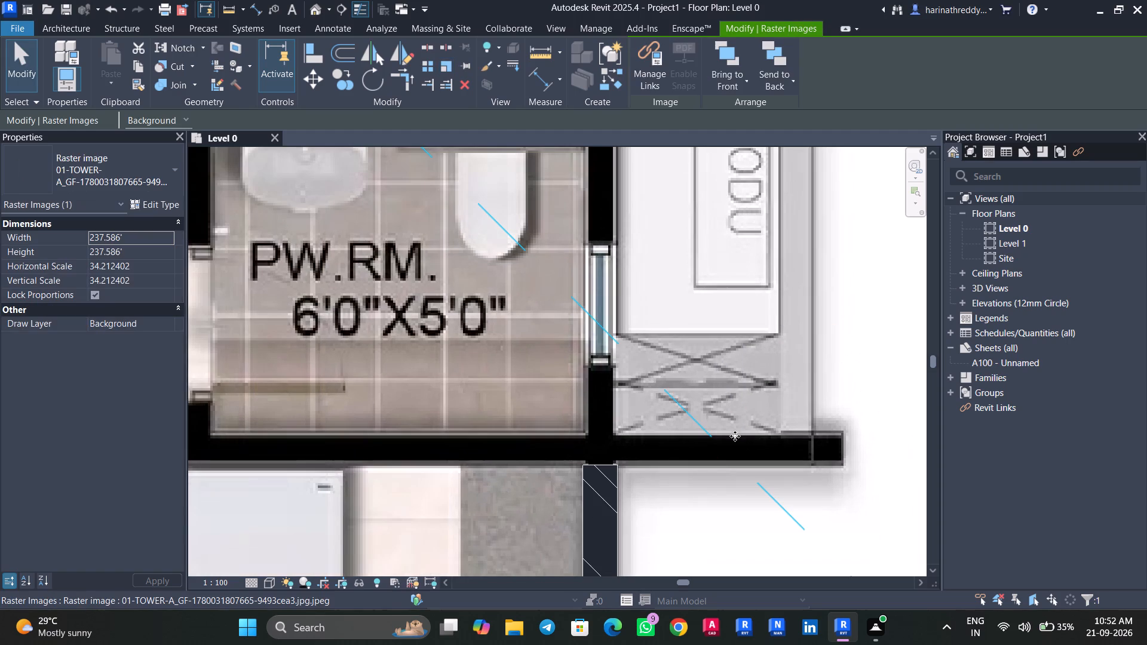
# Check the thickness of the short PW.RM. wall beside its door with the Scale tool, leaving the image unscaled.
pyautogui.moveTo(421, 399); pyautogui.dragTo(750, 459, button='middle')
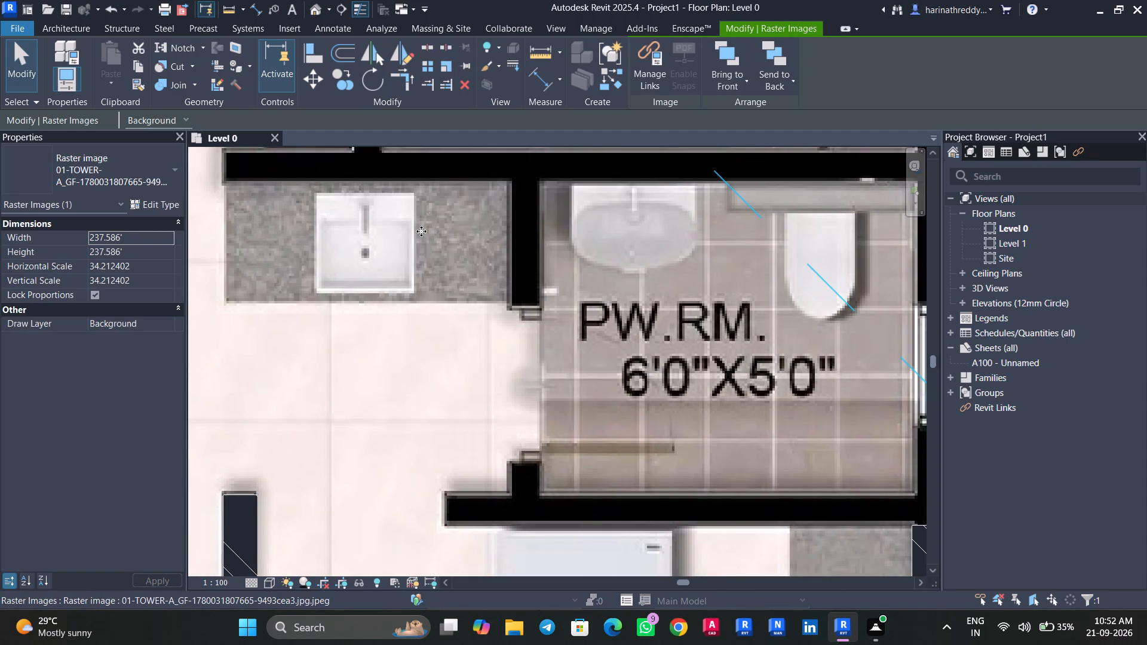
pyautogui.click(450, 64)
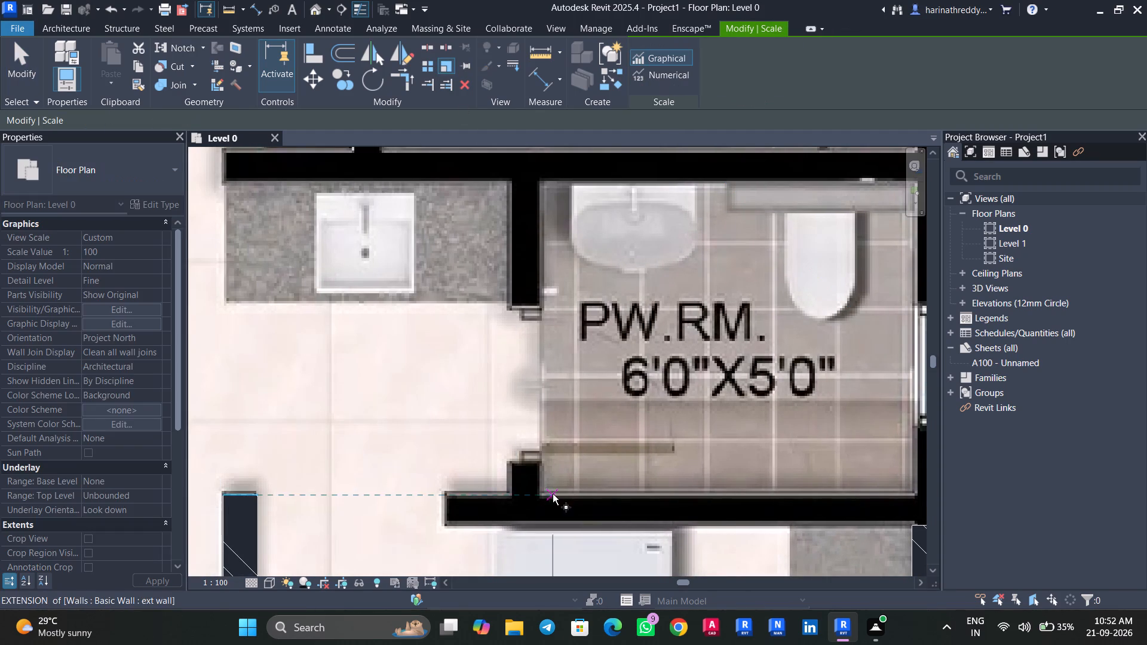
pyautogui.scroll(2, 553, 494)
pyautogui.click(537, 472)
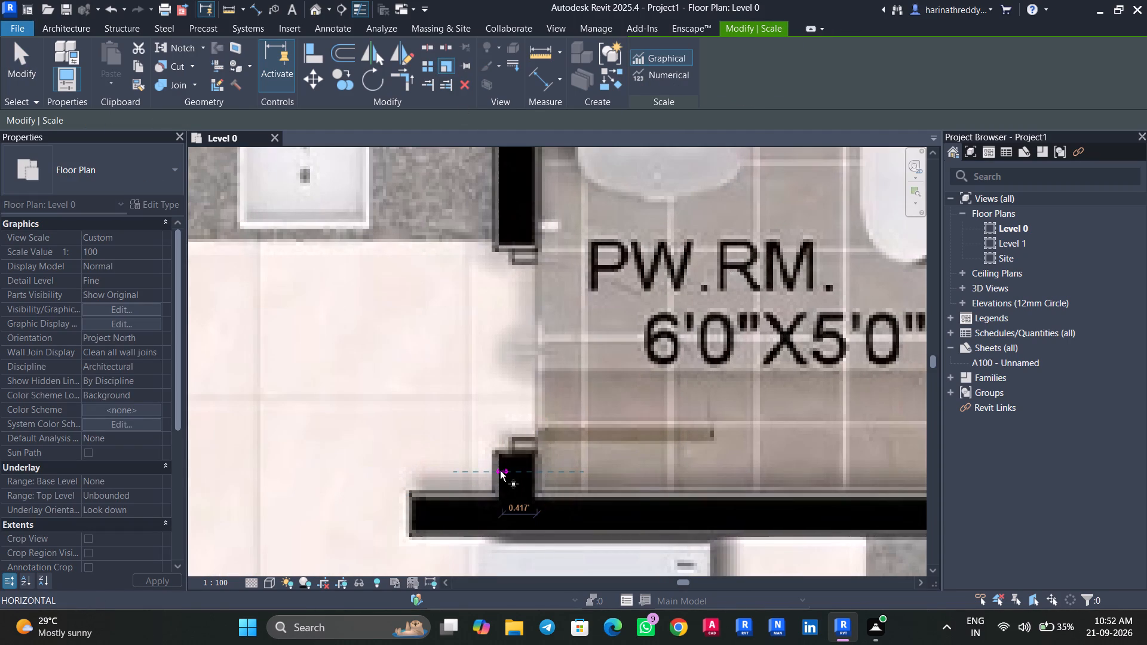
pyautogui.press('Escape')
# Check the thickness of BEDROOM 02's exterior wall beside the wardrobe with the Scale tool, leaving the image unscaled.
pyautogui.scroll(-9, 532, 450)
pyautogui.moveTo(534, 379); pyautogui.dragTo(556, 554, button='middle')
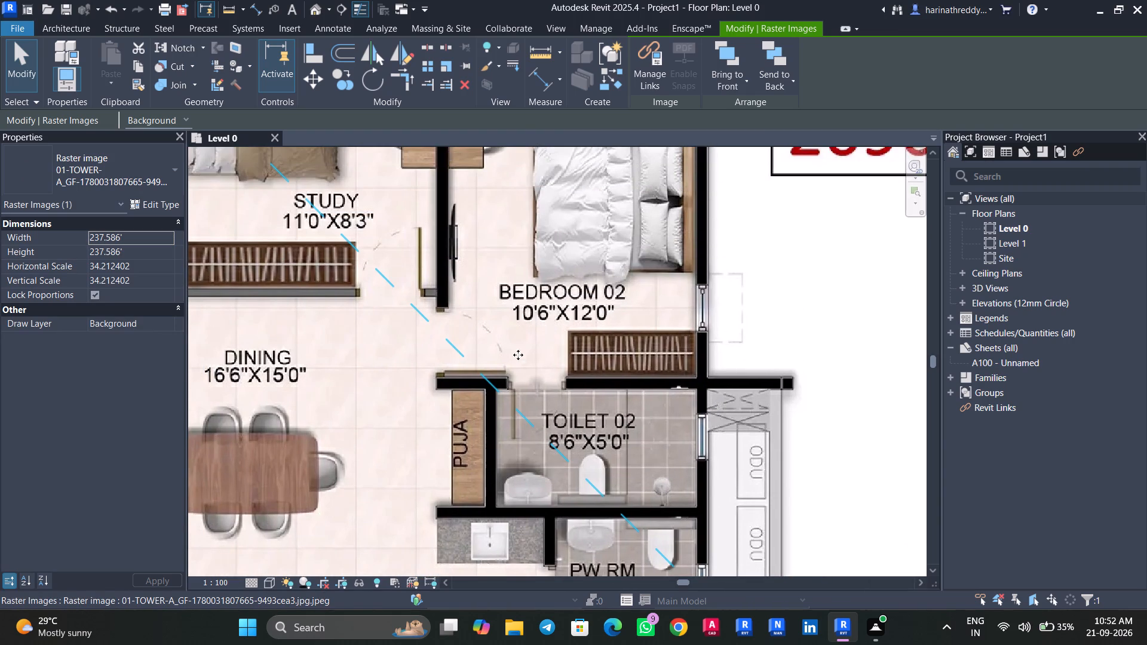
pyautogui.moveTo(658, 358); pyautogui.dragTo(507, 401, button='middle')
pyautogui.scroll(2, 569, 407)
pyautogui.scroll(-1, 569, 407)
pyautogui.scroll(7, 571, 408)
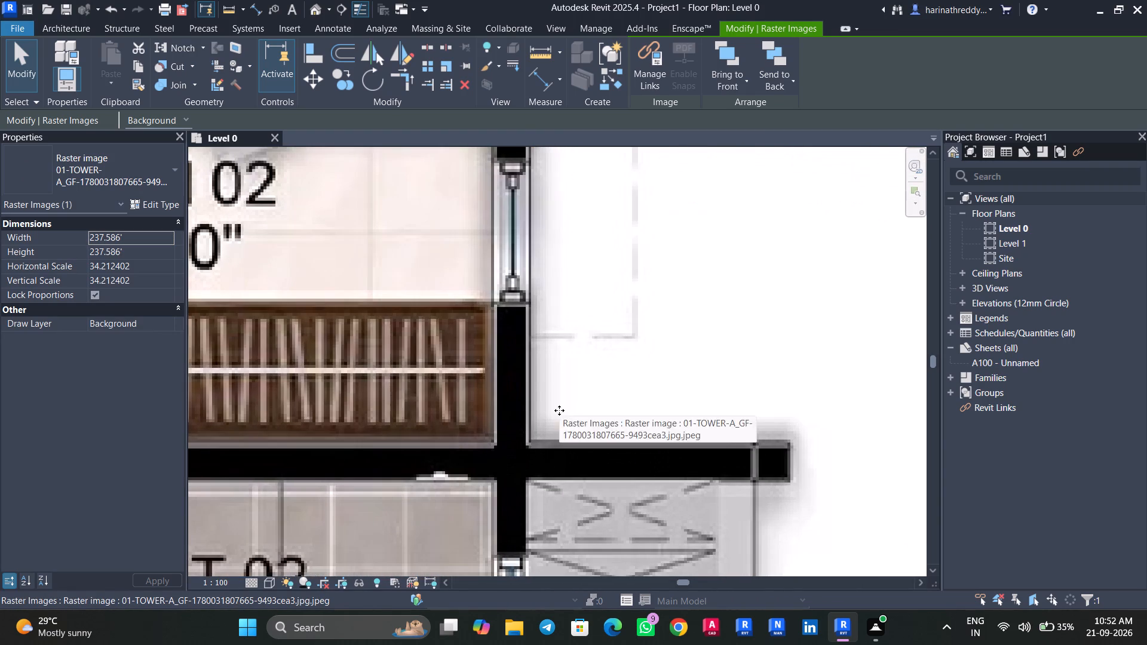
pyautogui.click(452, 70)
pyautogui.scroll(3, 525, 459)
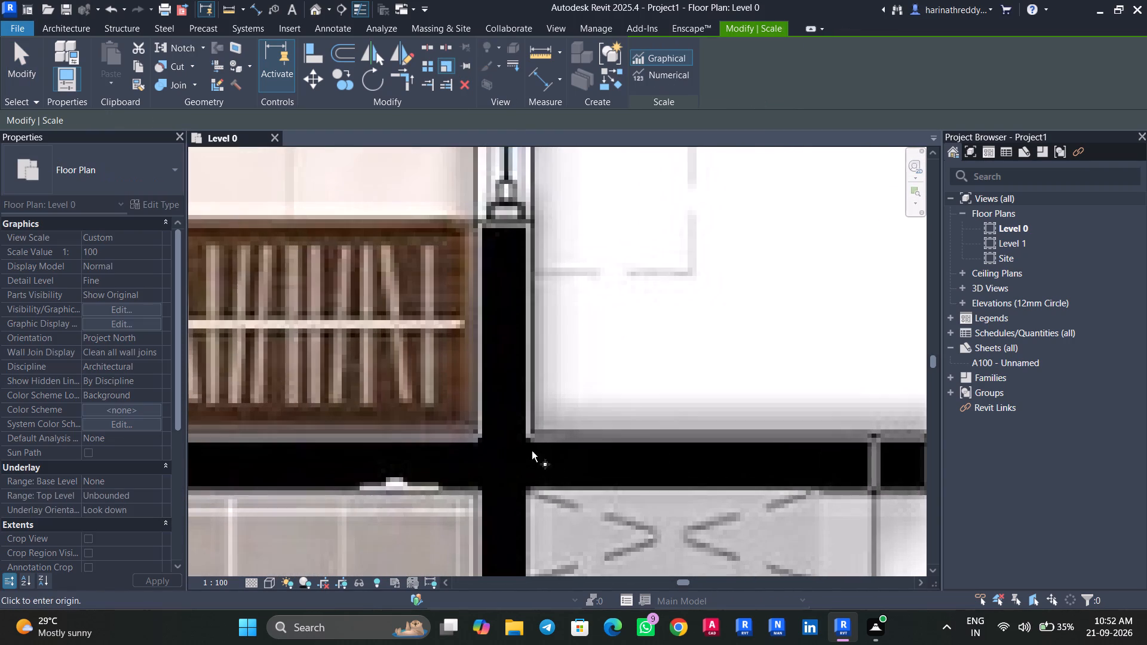
pyautogui.click(529, 396)
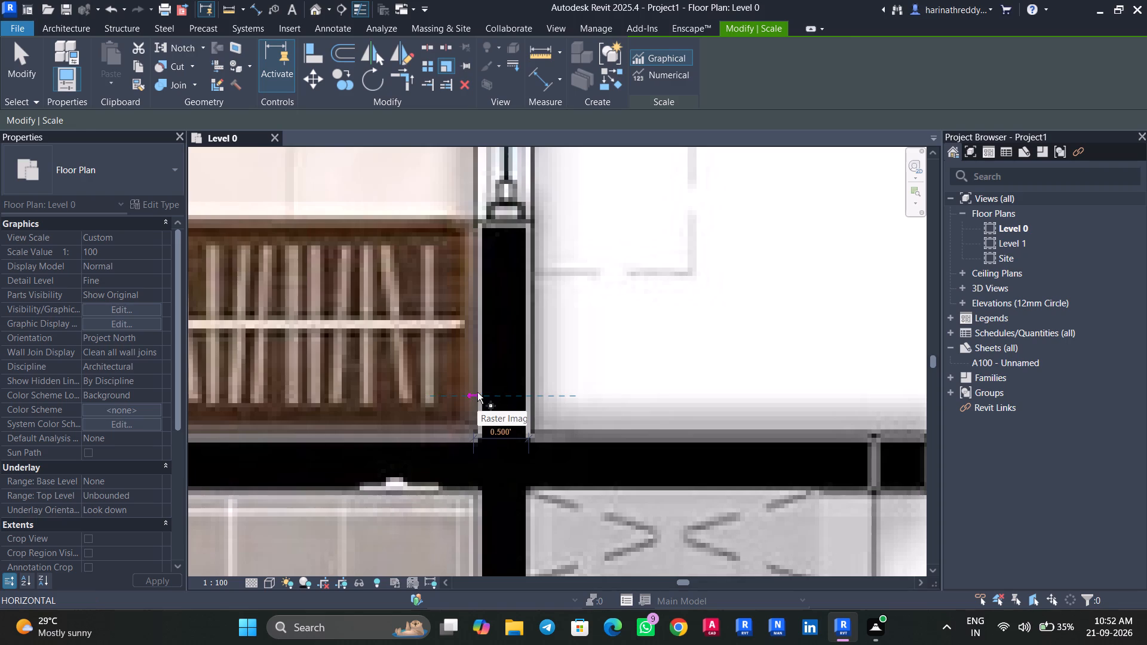
pyautogui.press('Escape')
# Look over the wall layout of the 2090sft unit around BEDROOM 02, STUDY, DINING and LIVING on the plan image.
pyautogui.scroll(-9, 543, 393)
pyautogui.moveTo(563, 395); pyautogui.dragTo(568, 443, button='middle')
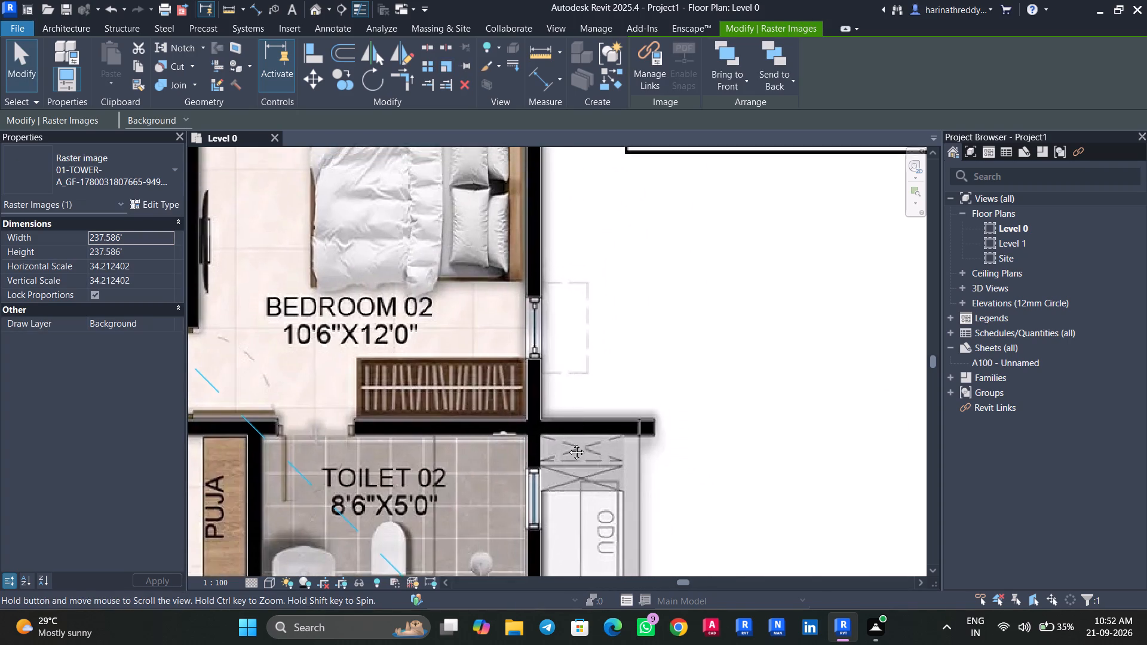
pyautogui.moveTo(568, 443); pyautogui.dragTo(609, 644, button='middle')
pyautogui.scroll(-8, 476, 501)
pyautogui.moveTo(476, 498); pyautogui.dragTo(700, 364, button='middle')
pyautogui.scroll(-1, 476, 498)
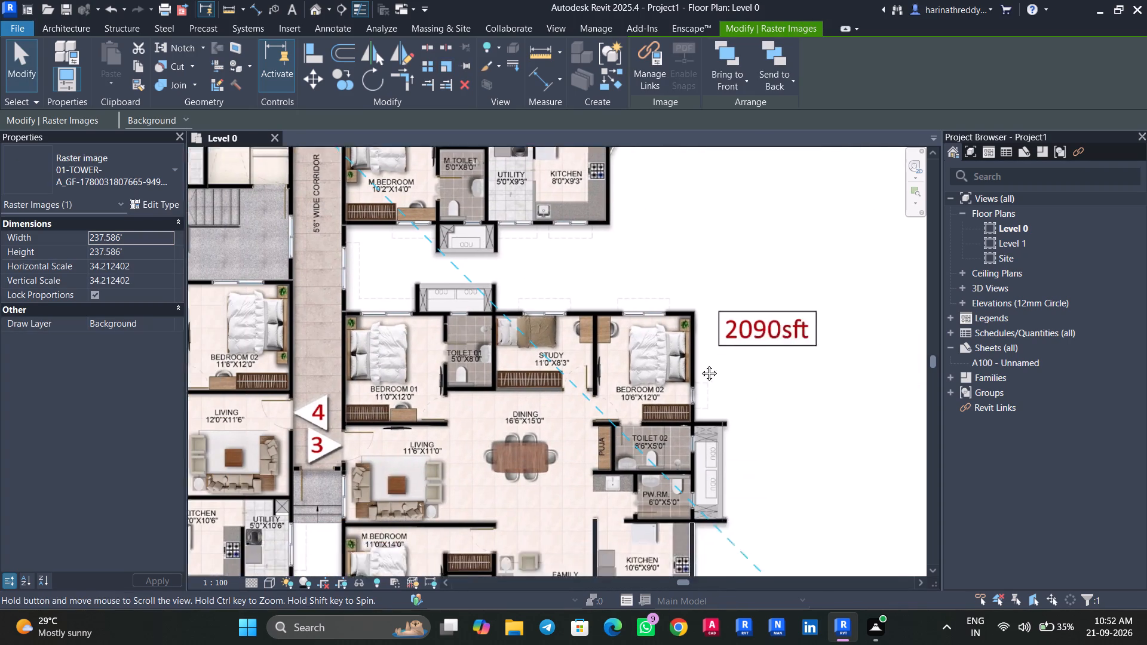
pyautogui.moveTo(700, 364); pyautogui.dragTo(708, 363, button='middle')
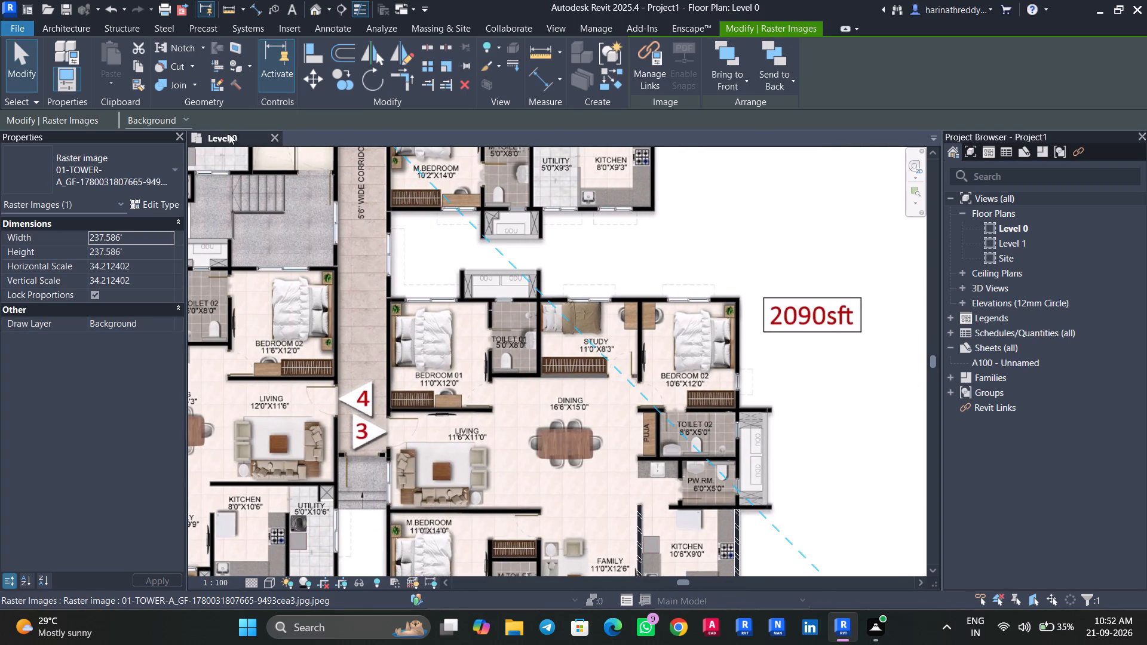
# Start the Wall tool and rename the ext wall type as W1 in its type properties.
pyautogui.write('wa')
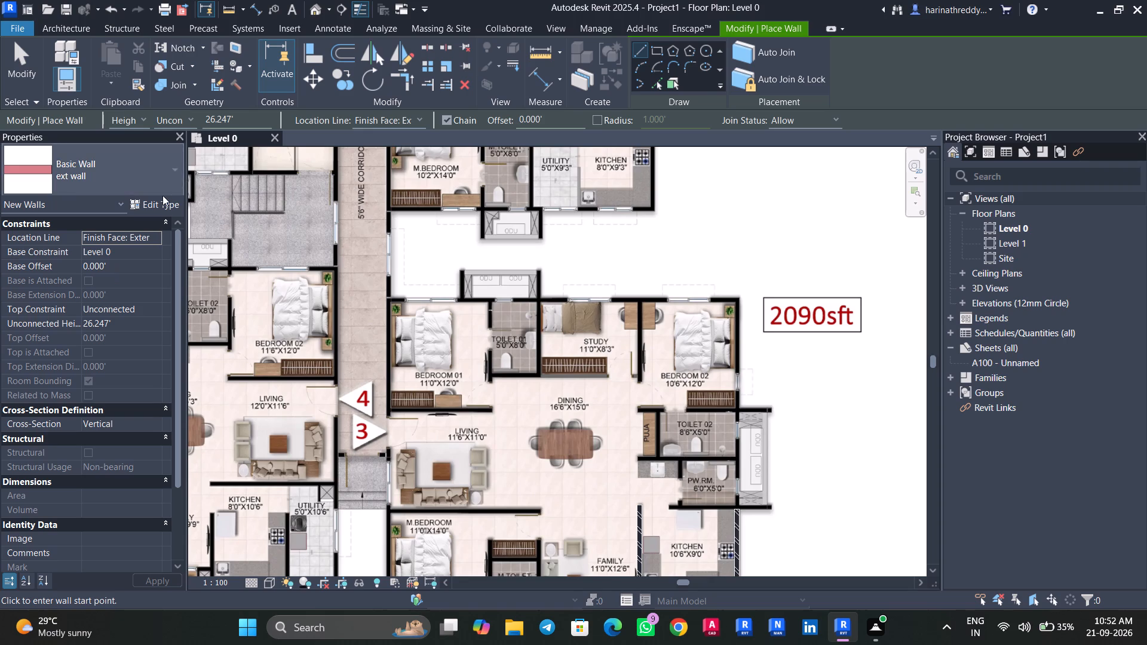
pyautogui.click(160, 201)
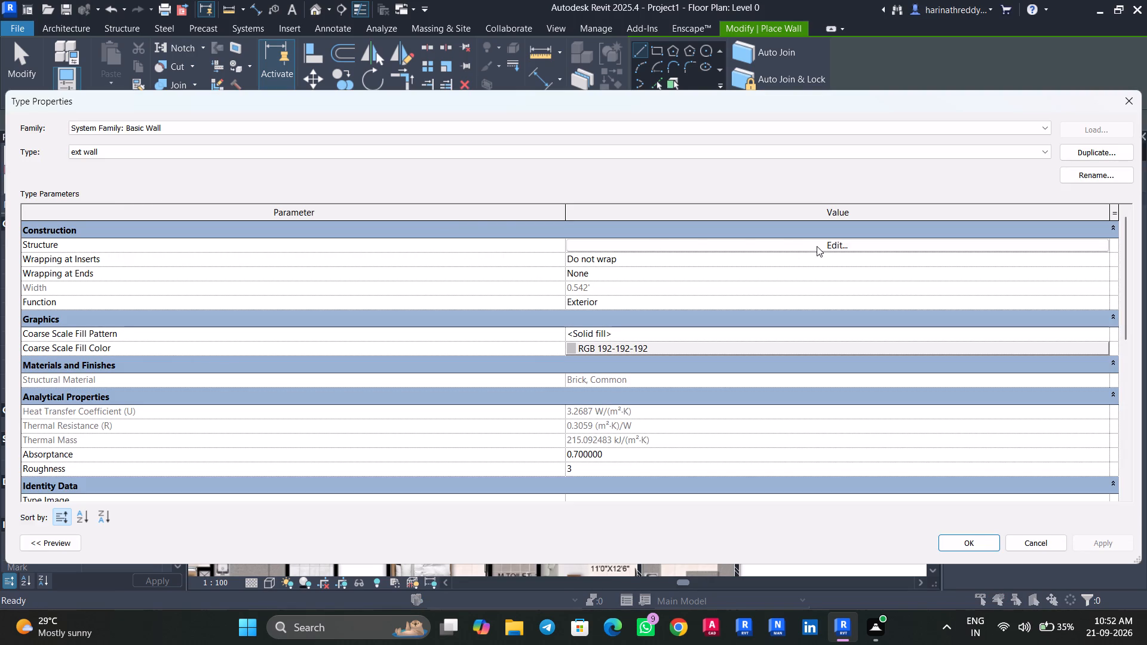
pyautogui.click(309, 149)
pyautogui.tripleClick(309, 149)
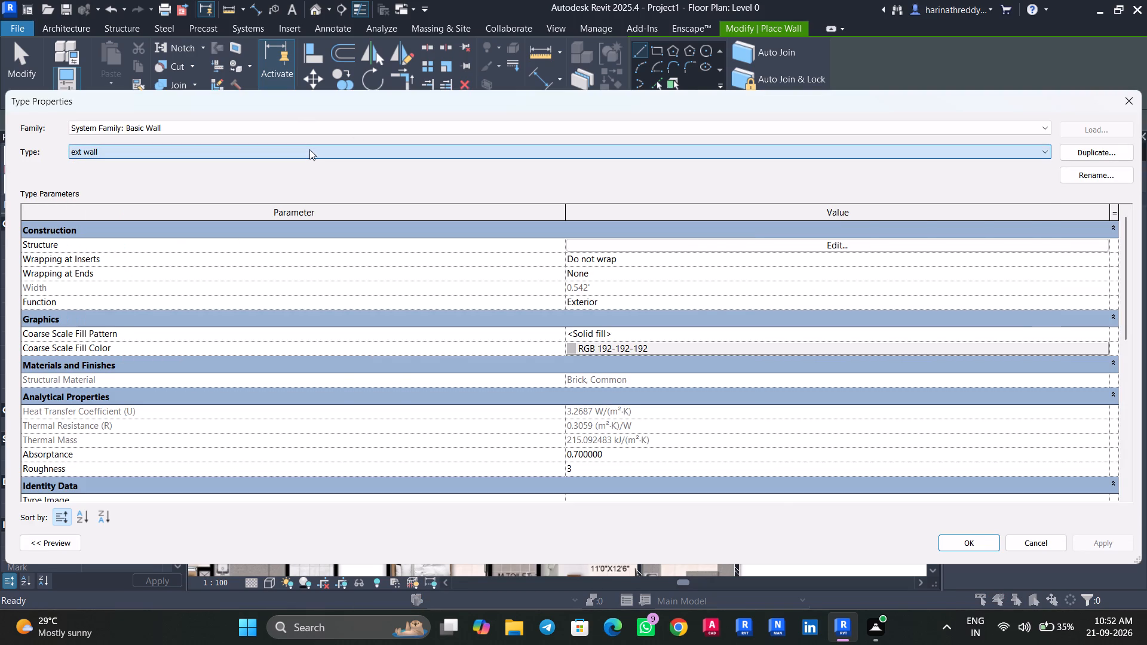
pyautogui.click(1111, 172)
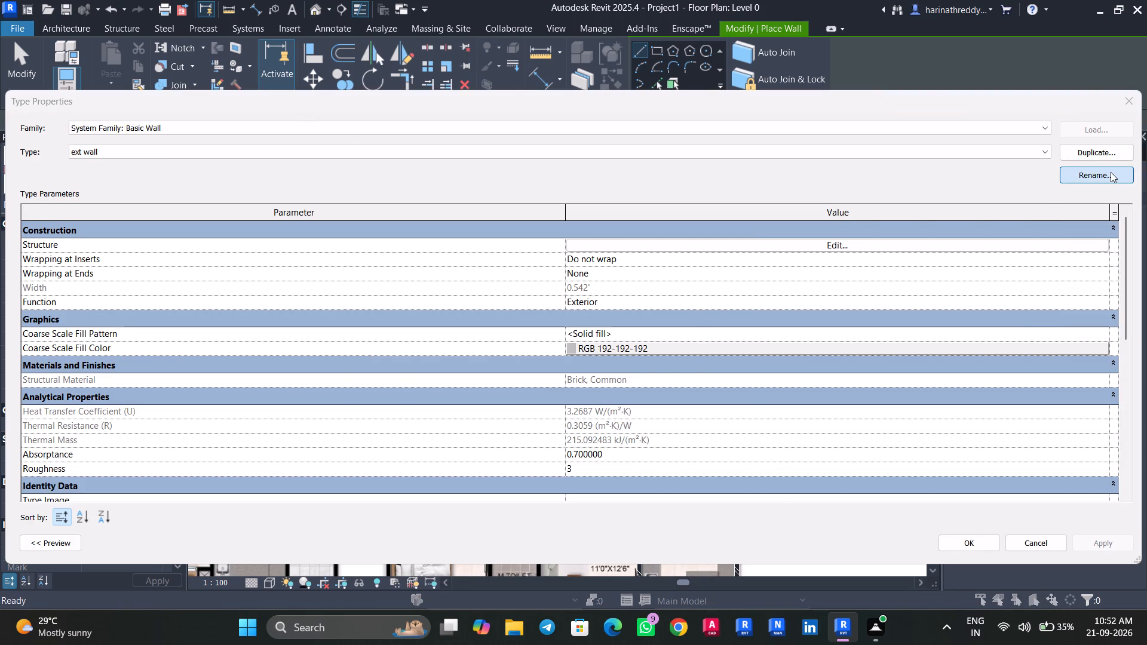
pyautogui.press('w')
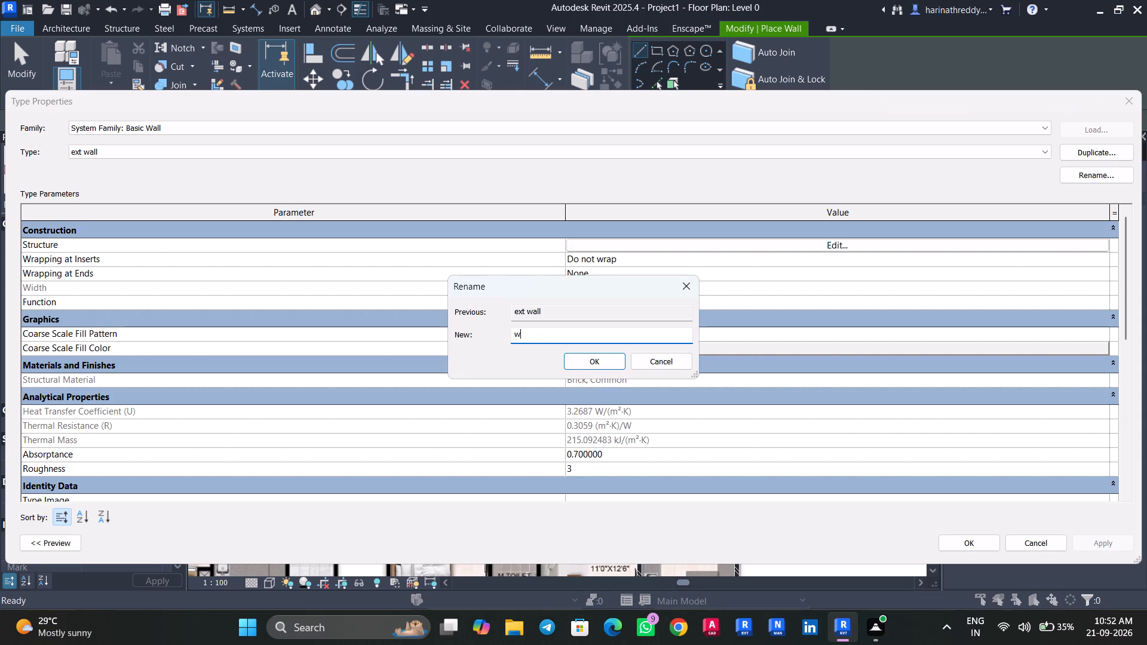
pyautogui.press('BackSpace')
pyautogui.write('W1')
pyautogui.click(598, 367)
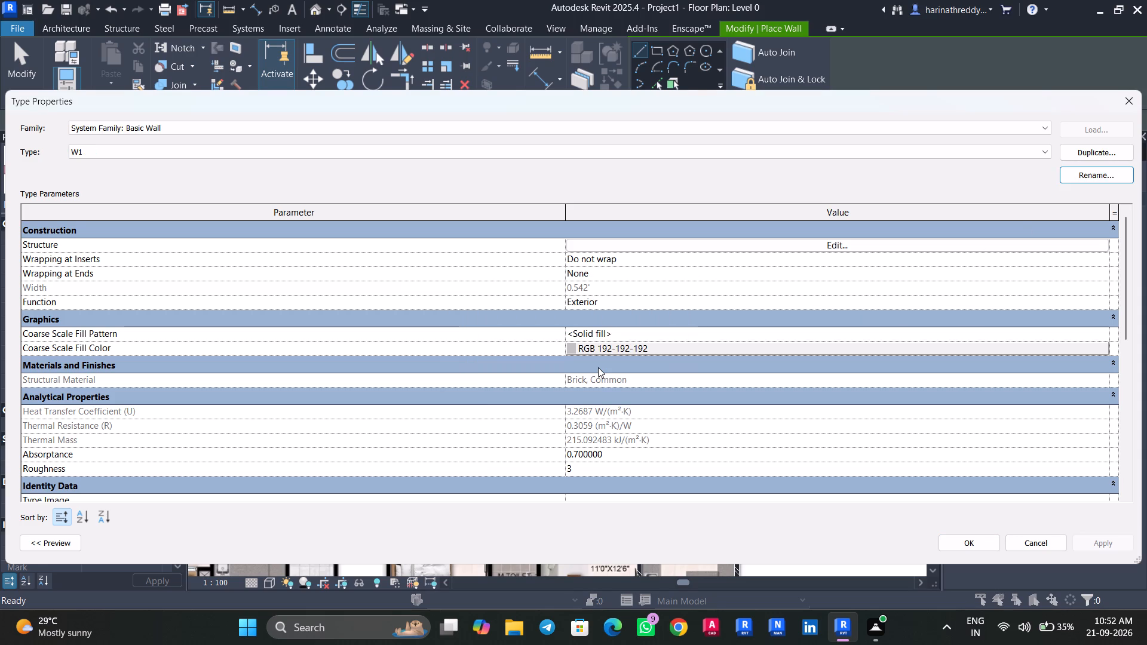
pyautogui.click(968, 548)
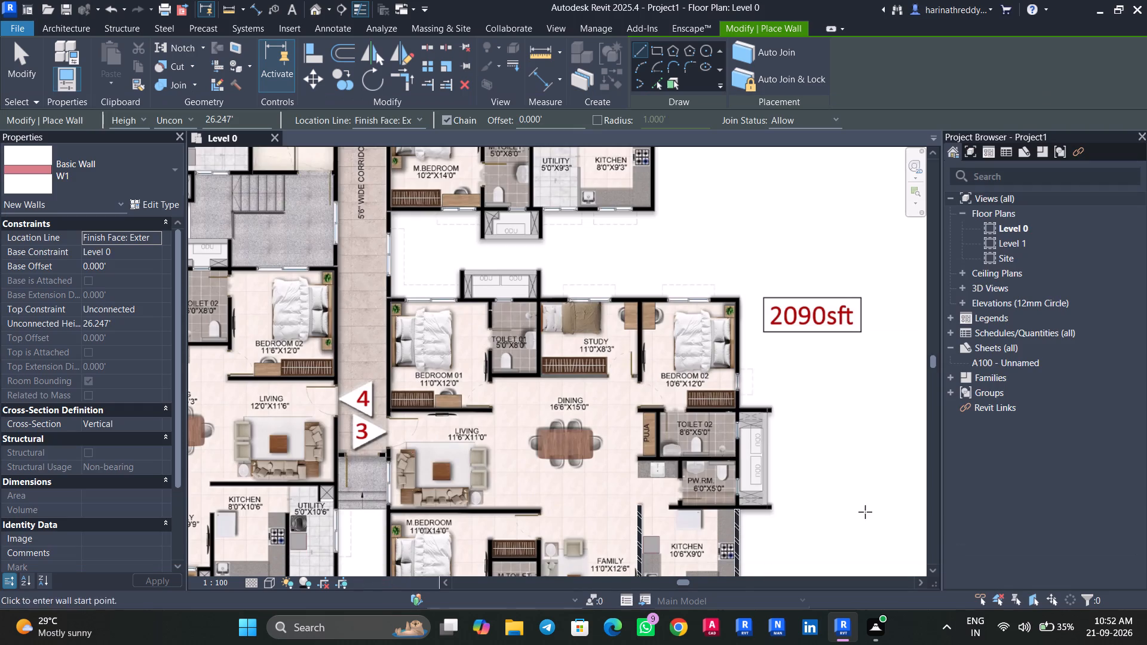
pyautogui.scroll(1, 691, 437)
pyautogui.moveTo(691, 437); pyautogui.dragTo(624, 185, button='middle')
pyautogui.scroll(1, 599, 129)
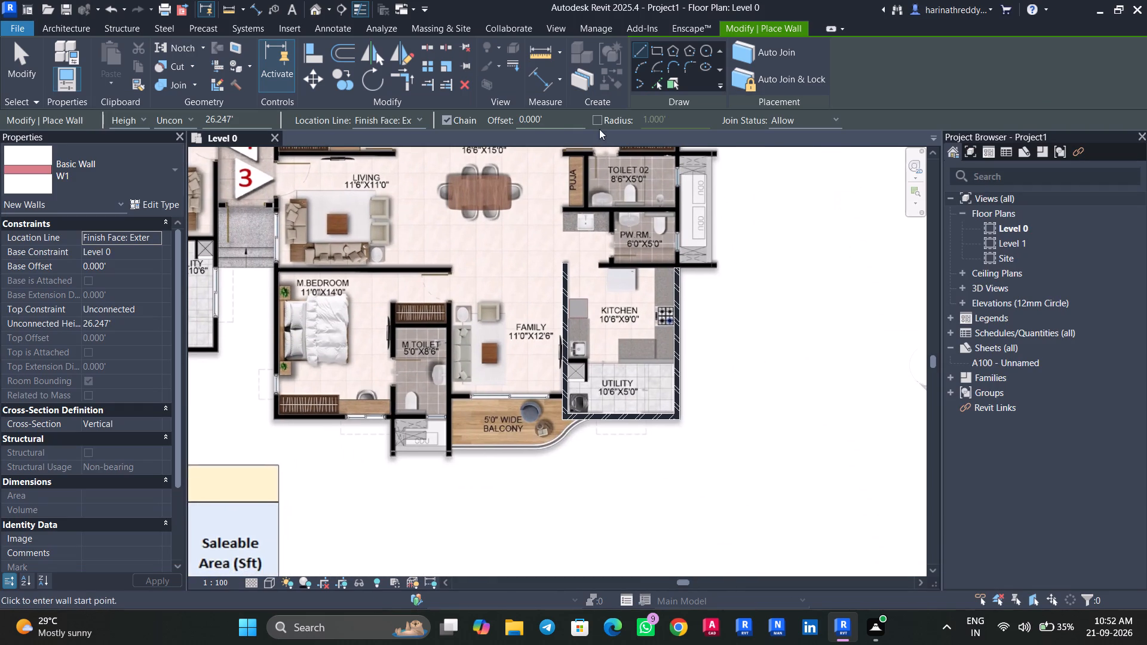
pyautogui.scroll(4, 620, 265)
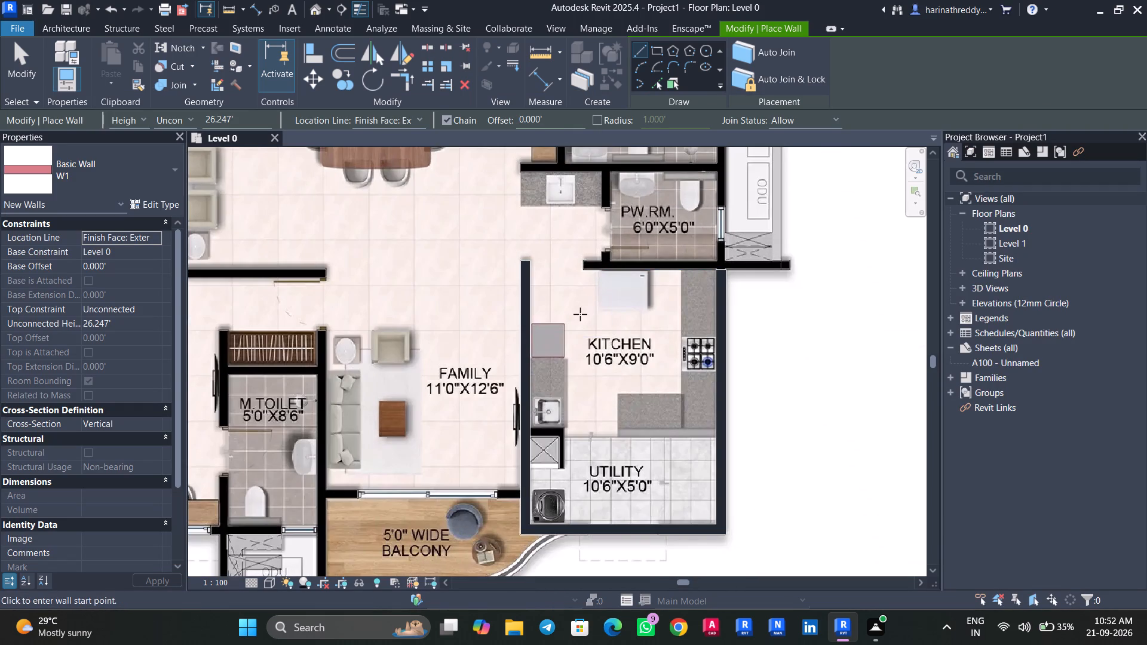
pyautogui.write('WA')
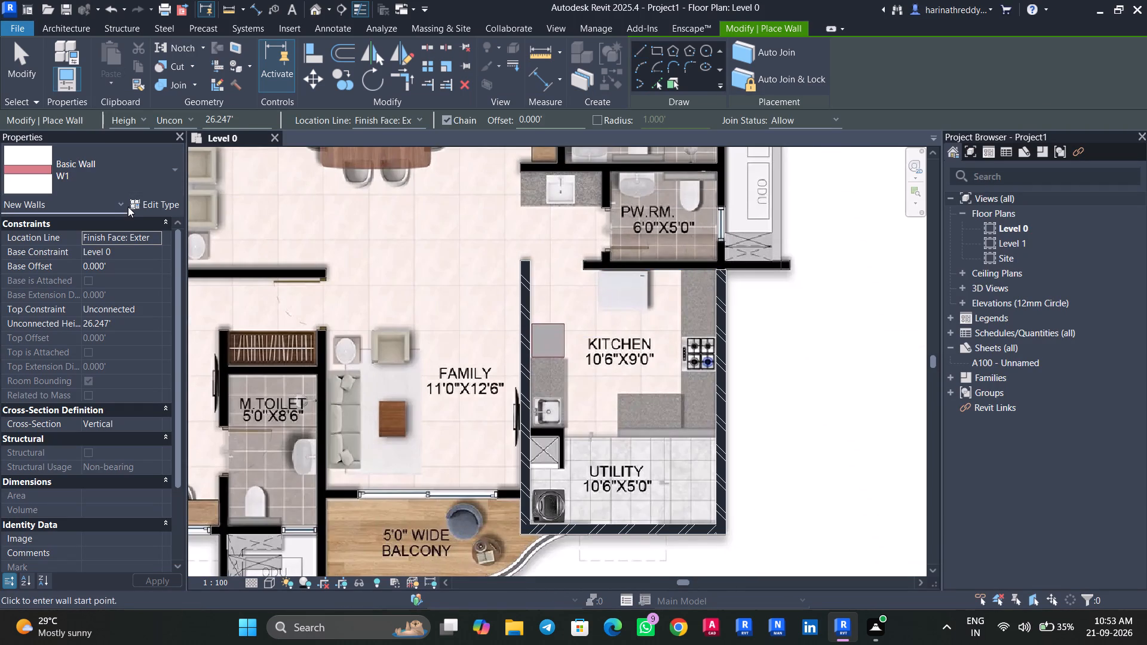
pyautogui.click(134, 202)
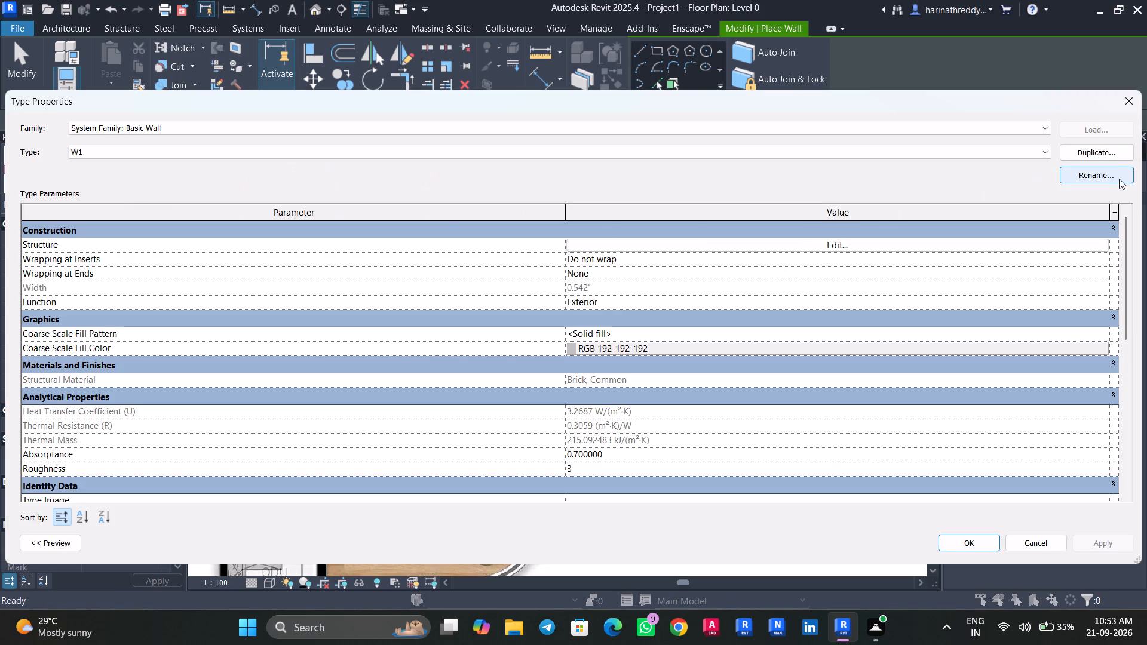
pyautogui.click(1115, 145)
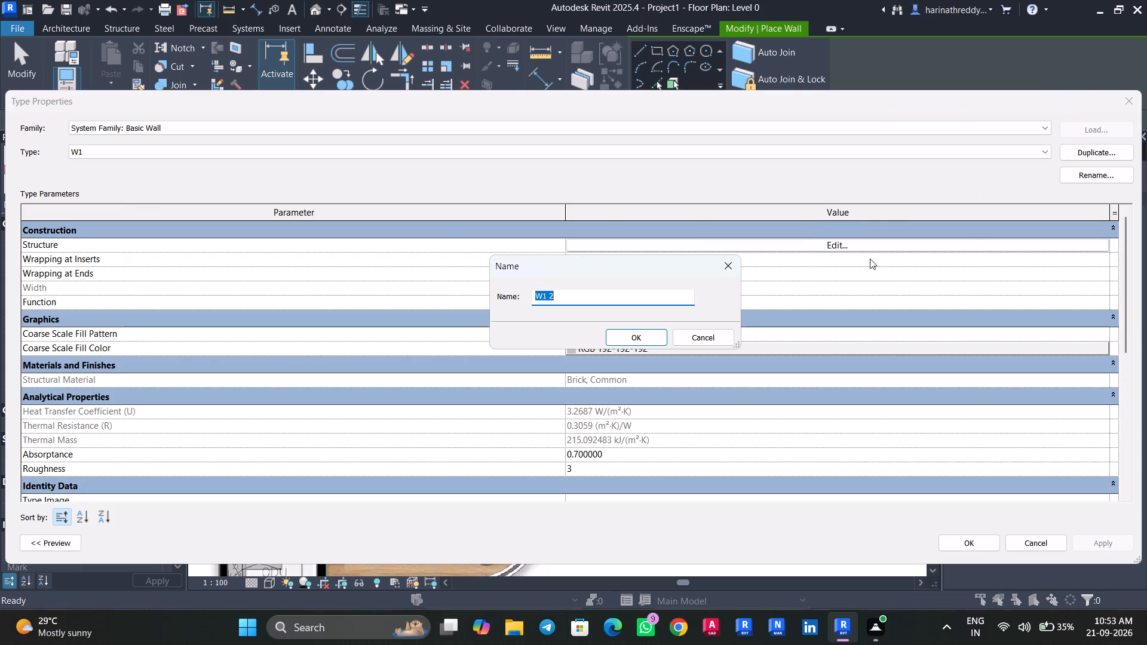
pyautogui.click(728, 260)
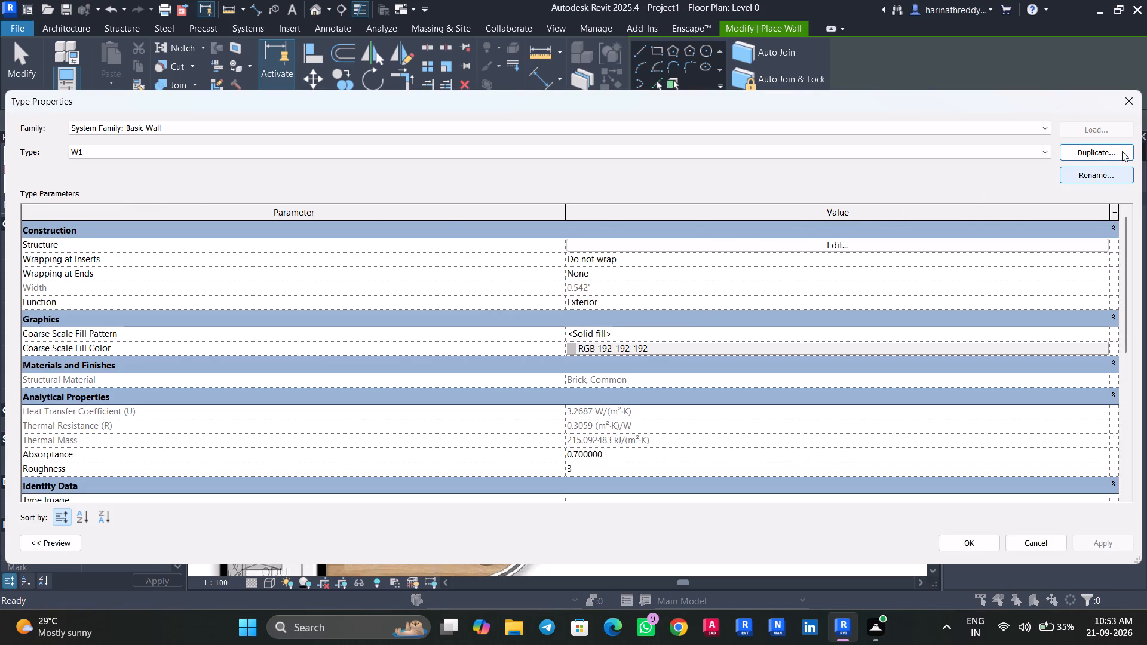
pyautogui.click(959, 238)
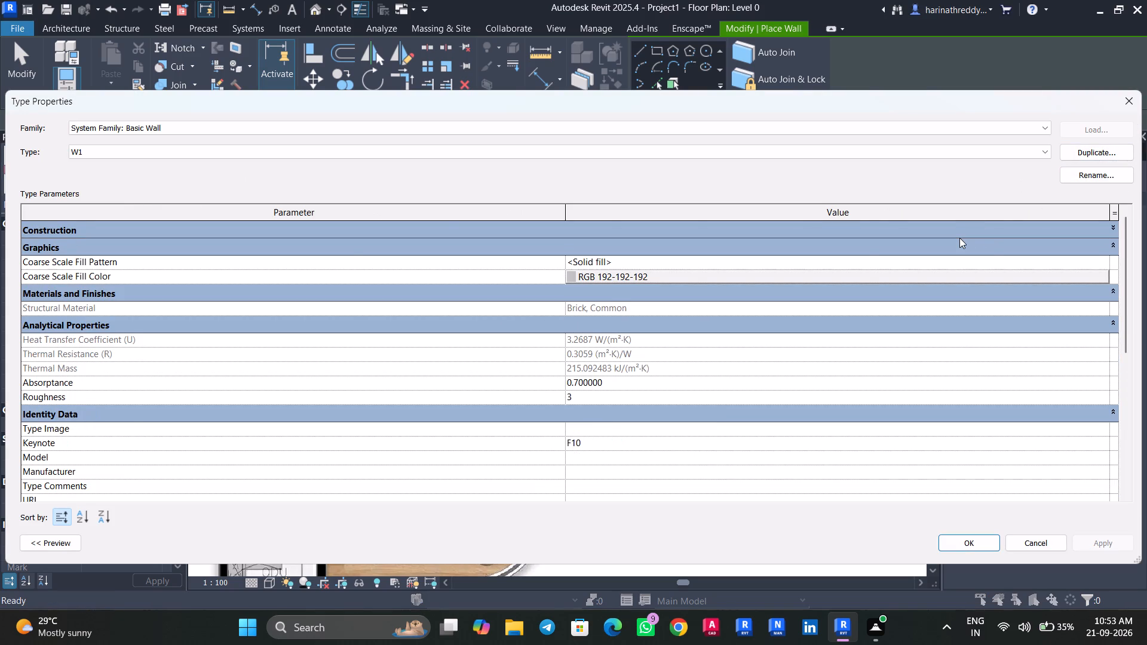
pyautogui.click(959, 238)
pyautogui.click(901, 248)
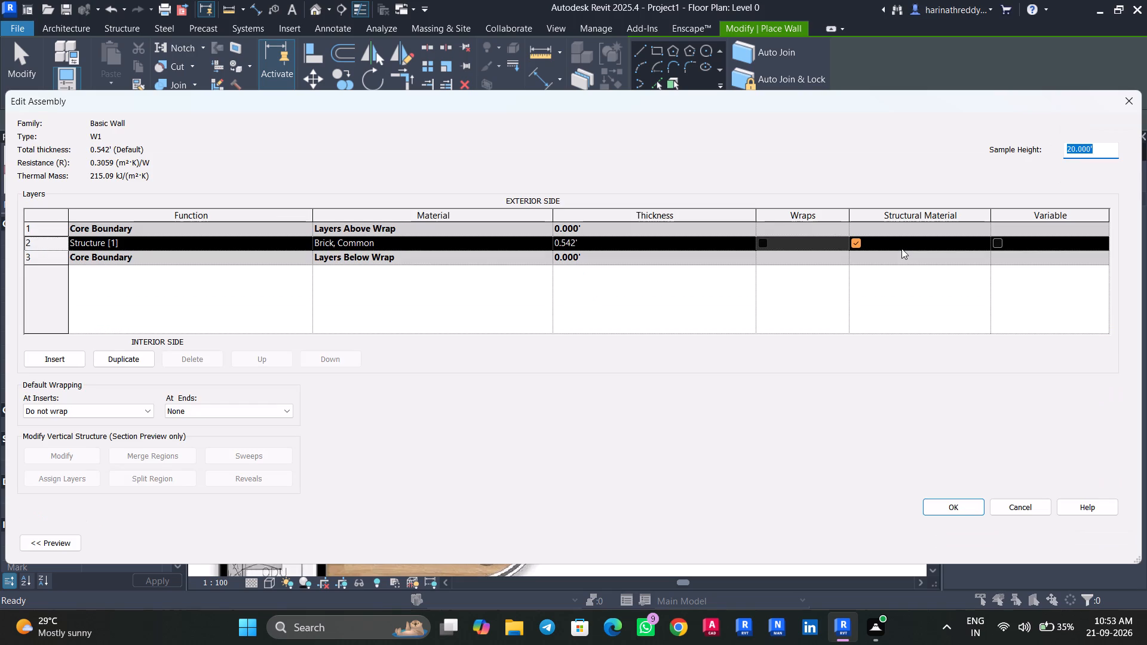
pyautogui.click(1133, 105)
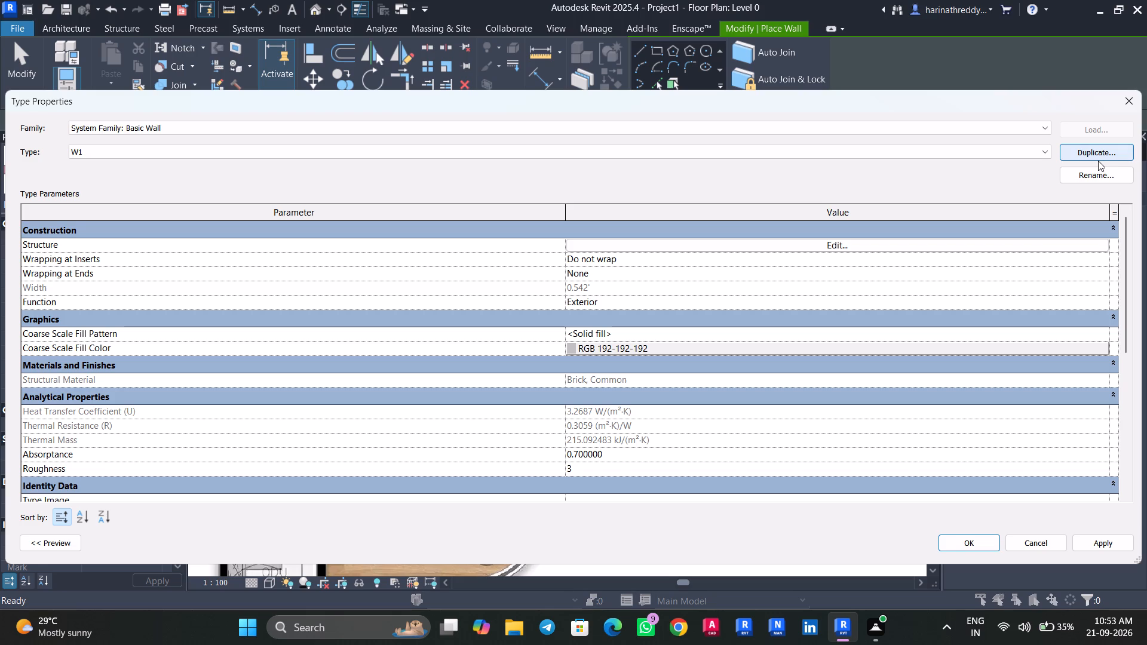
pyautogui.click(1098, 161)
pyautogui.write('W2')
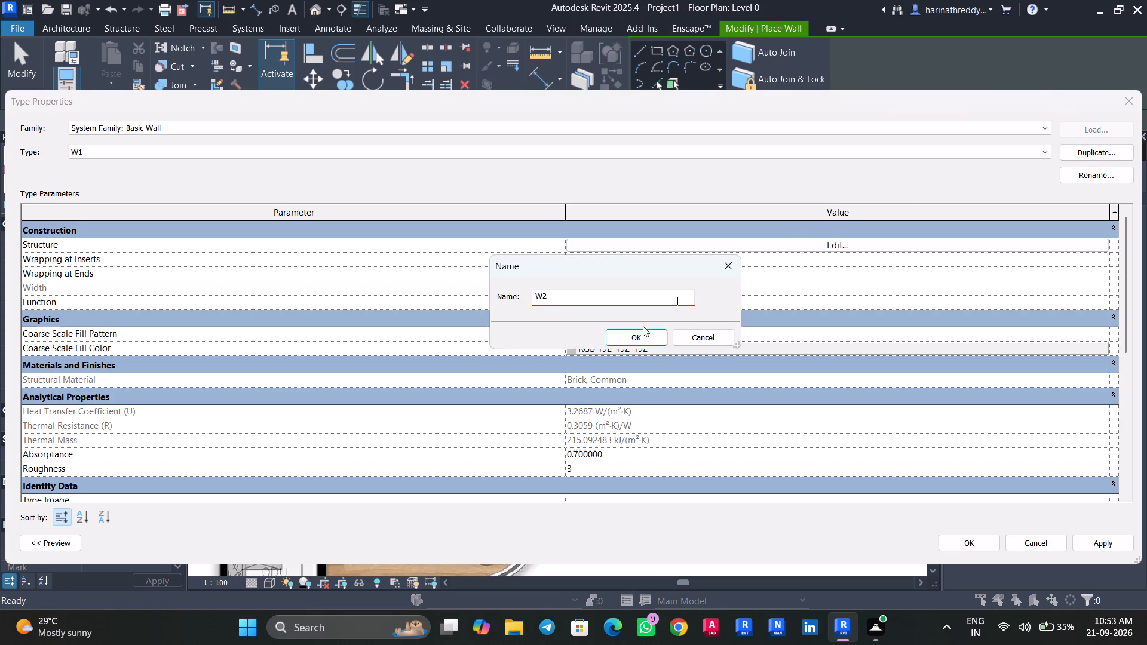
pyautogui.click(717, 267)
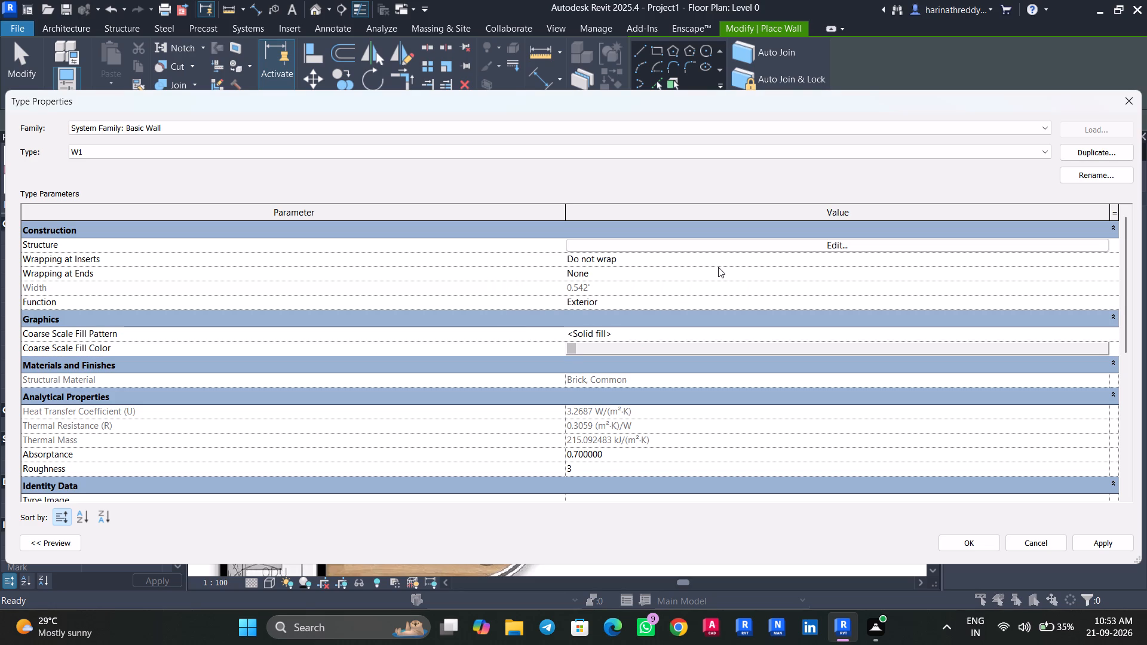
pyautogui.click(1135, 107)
# Draw a W1 wall about 11.4' long over the image's wall between PW.RM. and KITCHEN, from its free end to beyond the ODU ledge.
pyautogui.scroll(3, 713, 268)
pyautogui.scroll(-1, 713, 268)
pyautogui.scroll(1, 713, 268)
pyautogui.scroll(-1, 713, 268)
pyautogui.scroll(2, 713, 268)
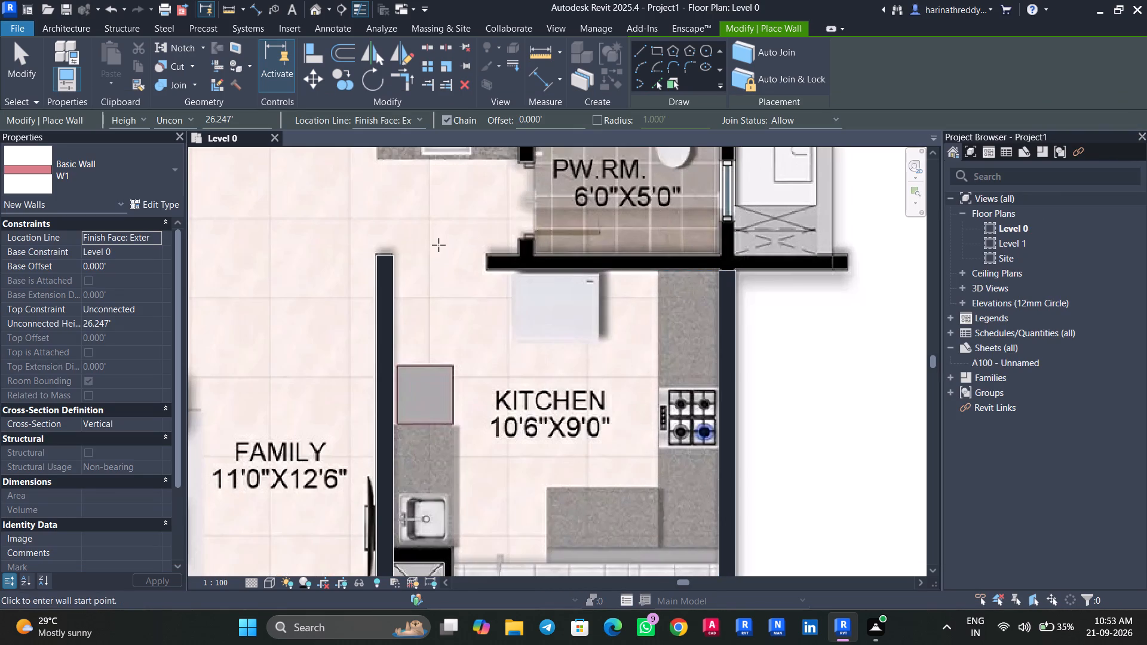
pyautogui.scroll(5, 438, 246)
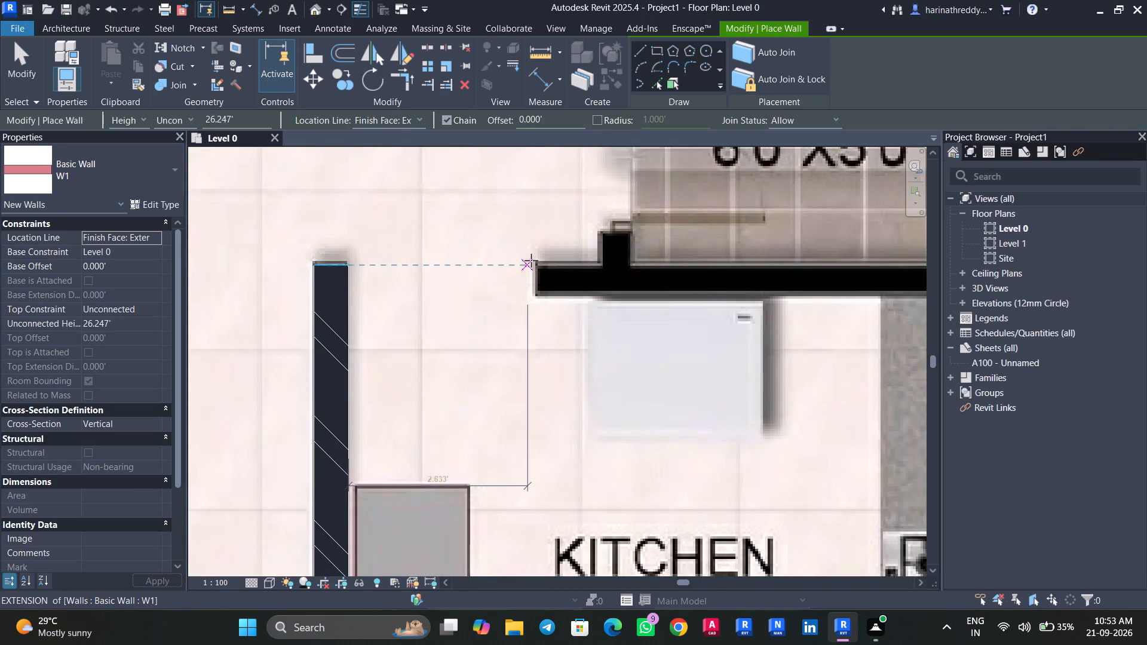
pyautogui.click(536, 263)
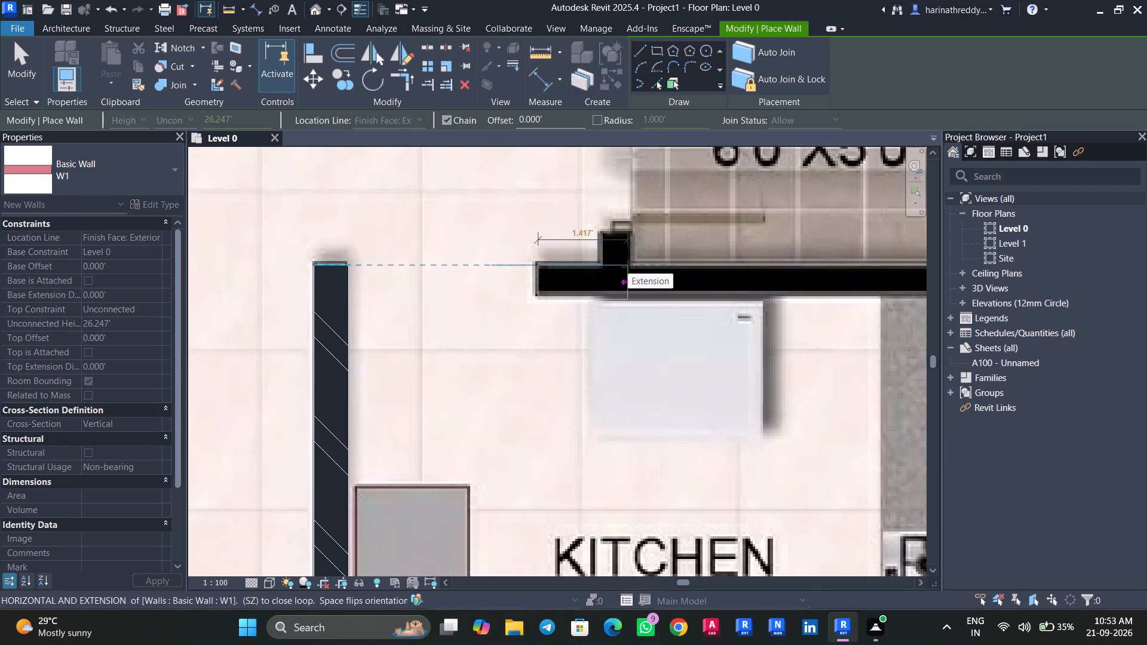
pyautogui.scroll(-5, 628, 267)
pyautogui.scroll(1, 628, 267)
pyautogui.moveTo(628, 267); pyautogui.dragTo(404, 260, button='middle')
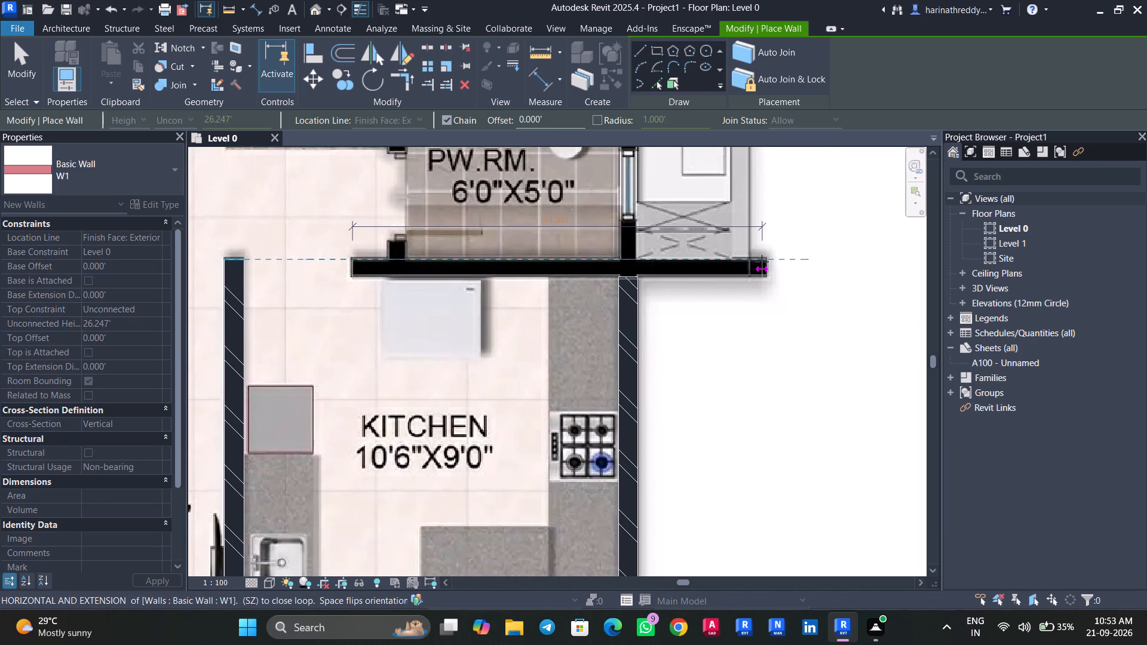
pyautogui.scroll(10, 765, 260)
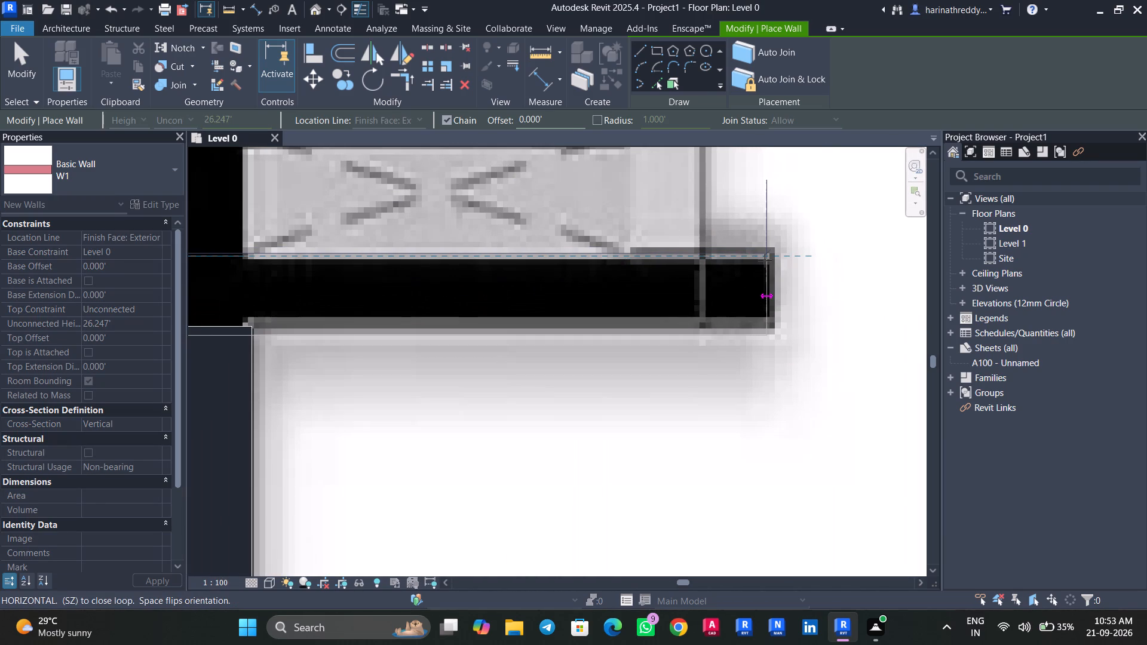
pyautogui.click(768, 258)
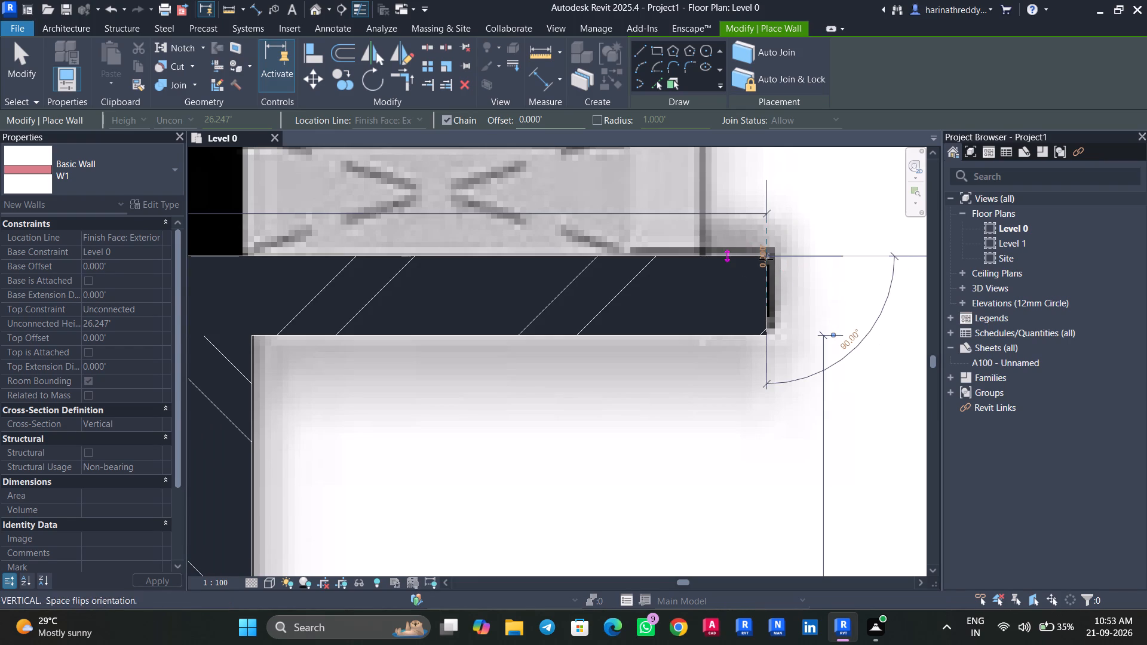
pyautogui.press('Escape')
# Leave the Wall tool and nudge the W1 wall between PW.RM. and KITCHEN slightly up toward PW.RM.
pyautogui.scroll(-3, 748, 274)
pyautogui.scroll(-4, 695, 279)
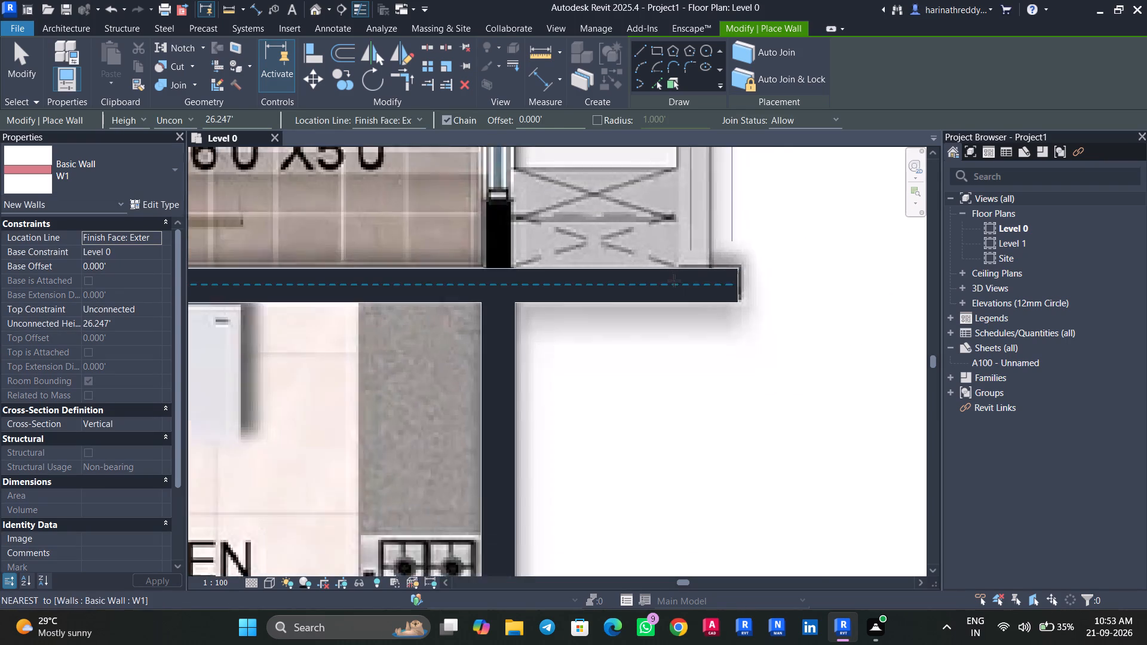
pyautogui.scroll(-5, 621, 279)
pyautogui.middleClick(600, 278)
pyautogui.scroll(5, 600, 278)
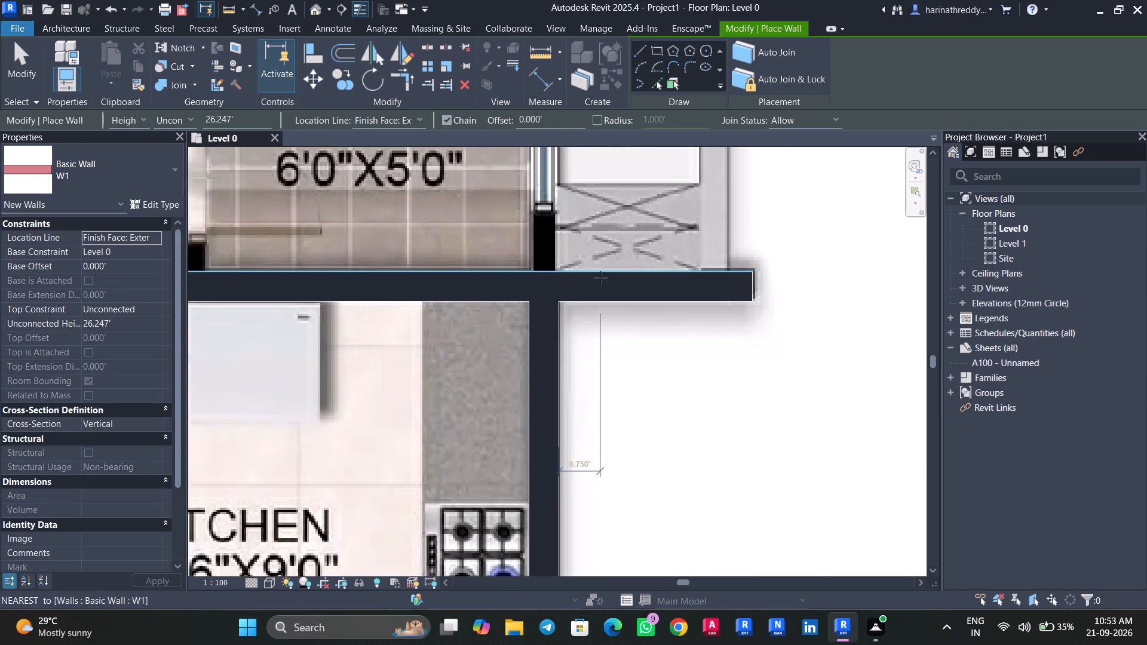
pyautogui.click(599, 280)
pyautogui.press('Escape')
pyautogui.click(599, 280)
pyautogui.press('Escape')
pyautogui.press('Escape')
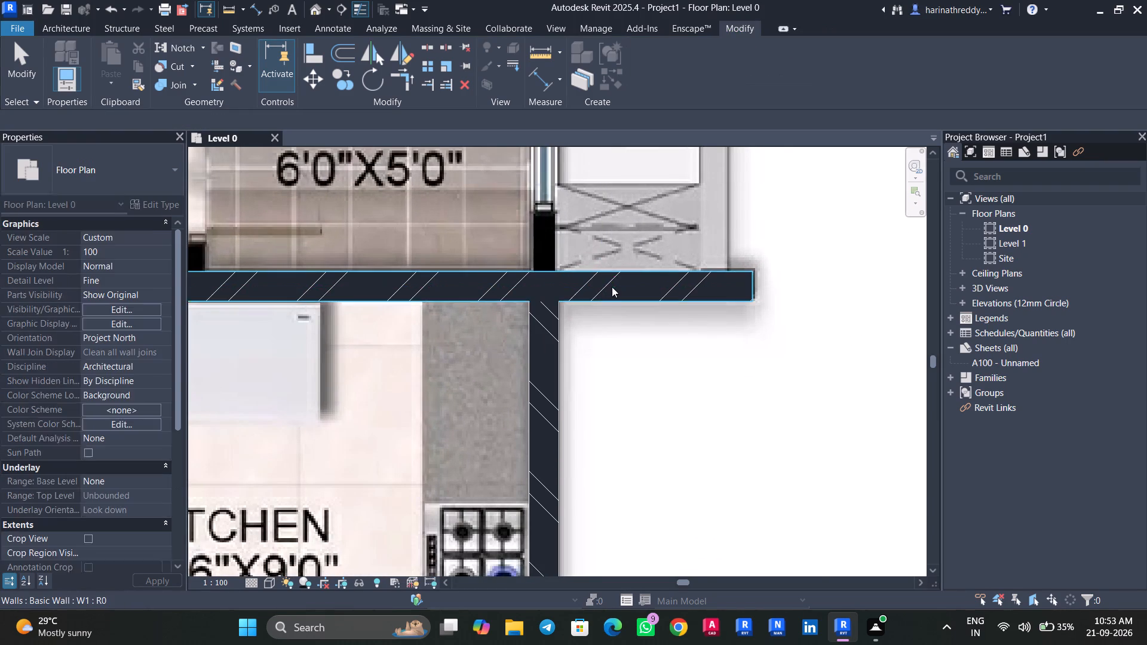
pyautogui.click(617, 287)
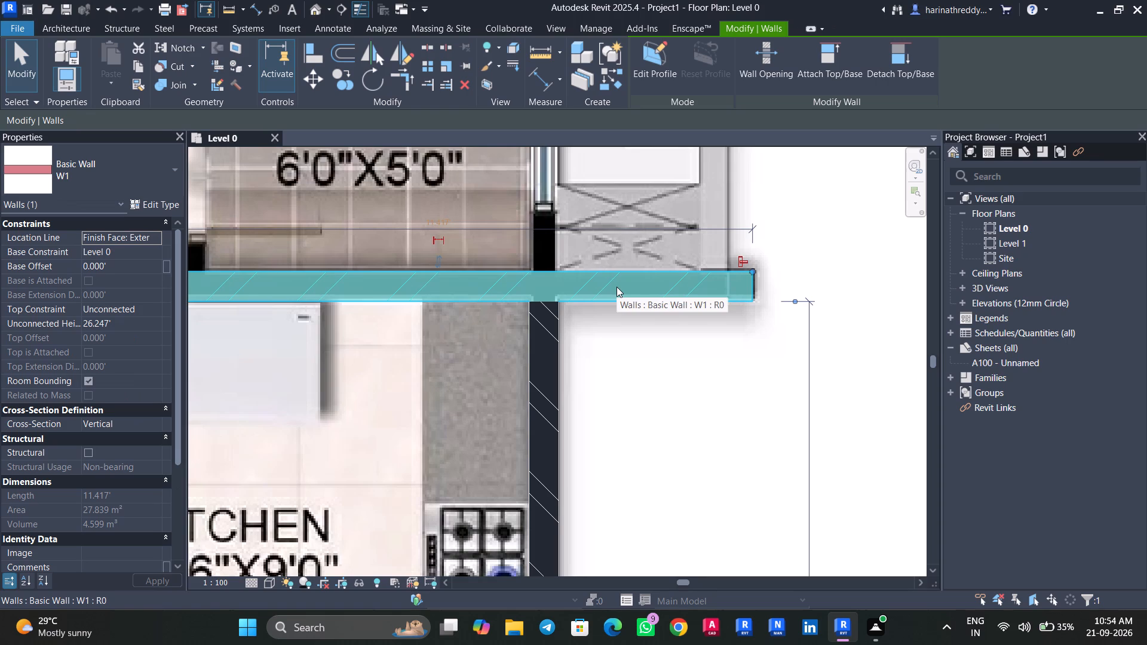
pyautogui.press('Up')
pyautogui.press('Escape')
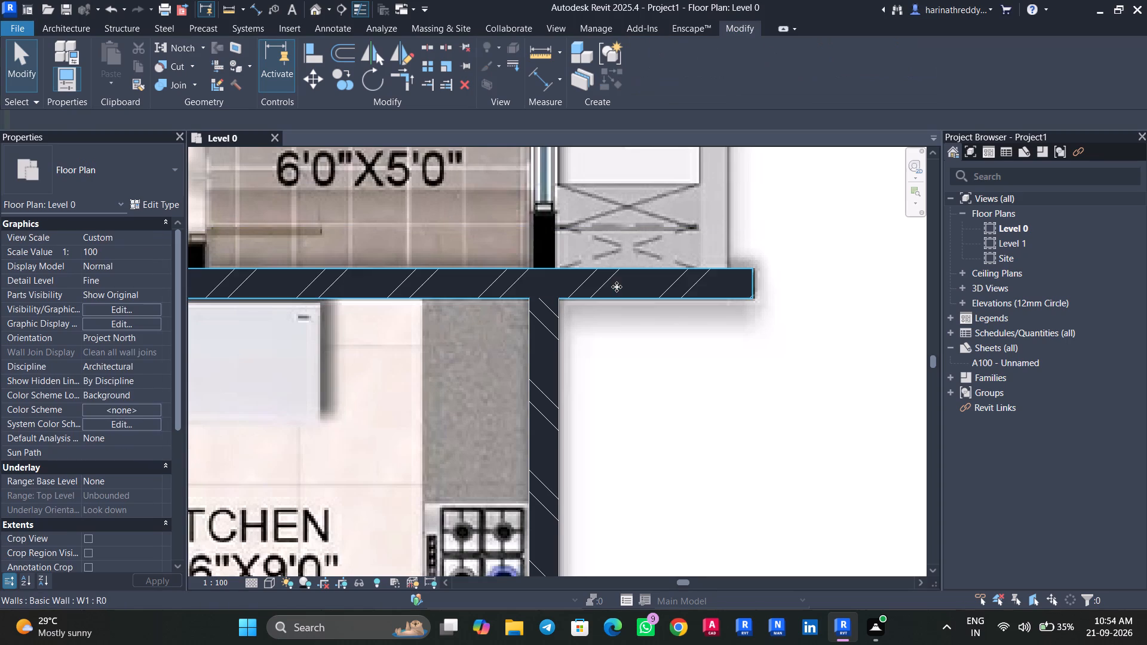
# Stretch that wall's outer end at the ODU ledge to the image wall's end, making it about 11.46' long.
pyautogui.click(628, 283)
pyautogui.scroll(3, 759, 269)
pyautogui.scroll(-1, 759, 269)
pyautogui.scroll(6, 759, 269)
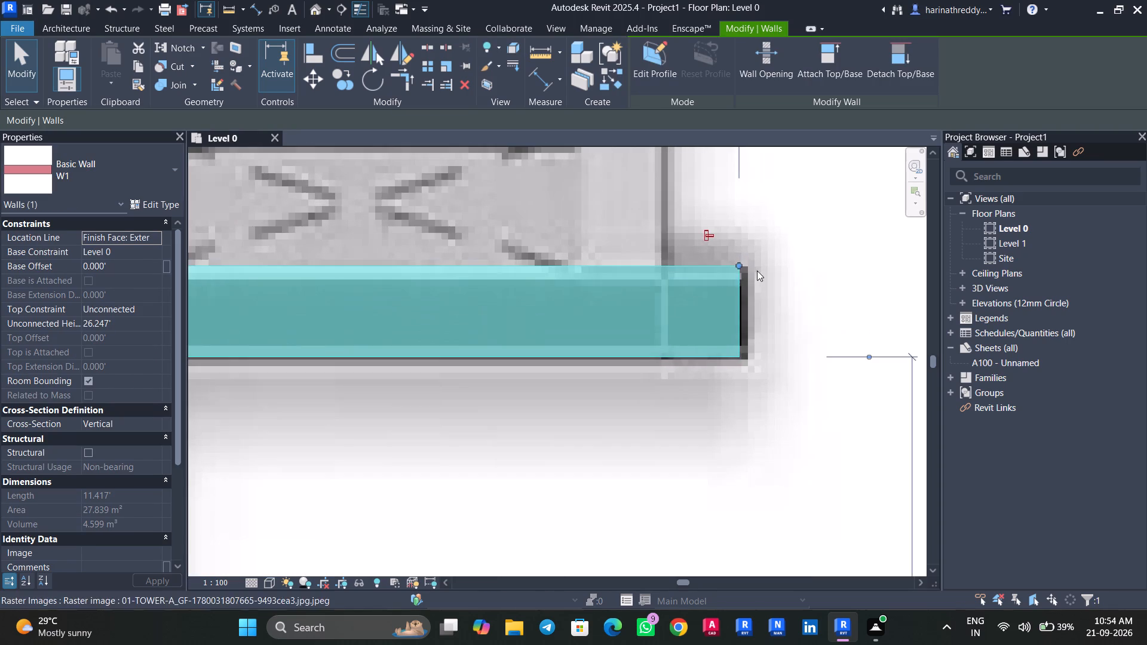
pyautogui.scroll(4, 734, 275)
pyautogui.moveTo(743, 257); pyautogui.dragTo(752, 258)
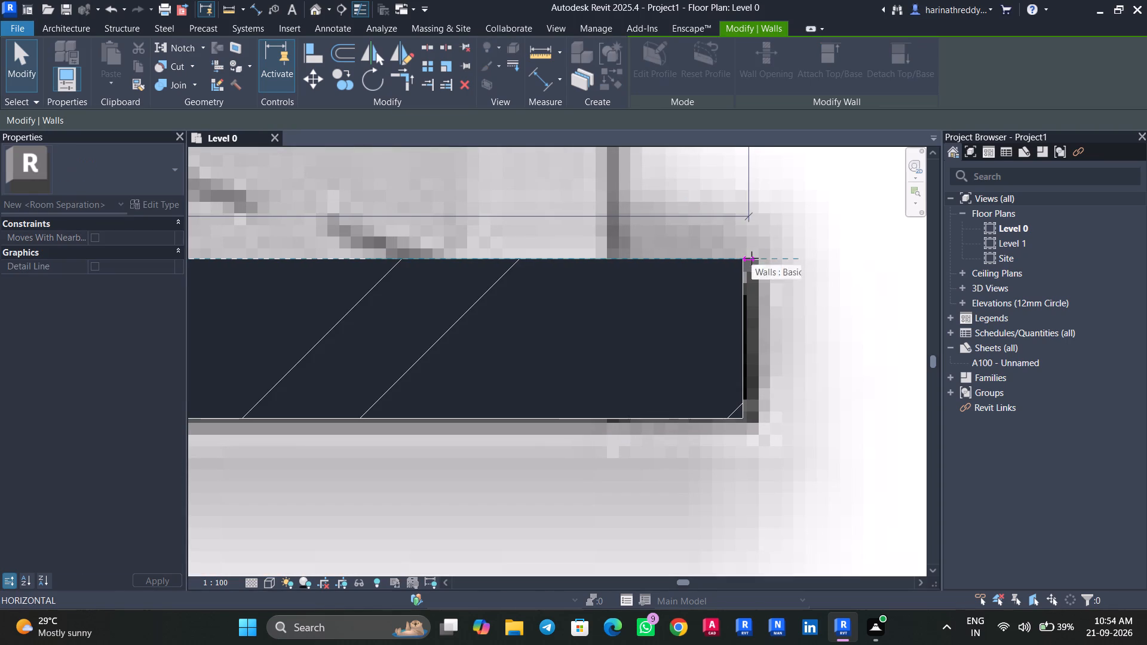
pyautogui.moveTo(752, 258); pyautogui.dragTo(757, 259)
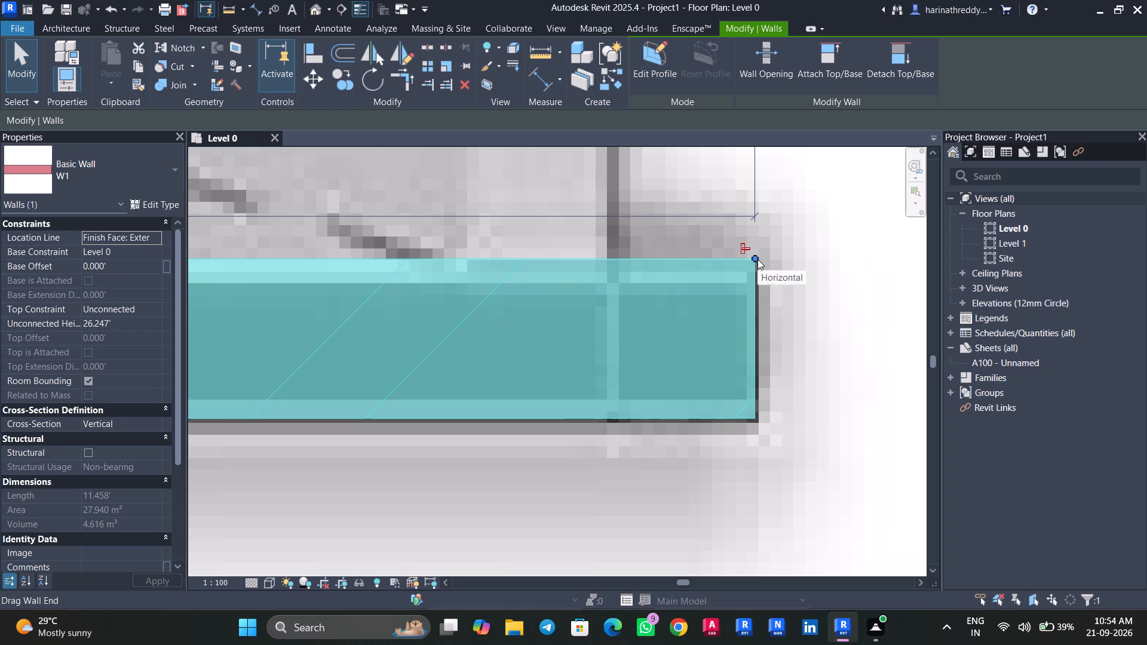
pyautogui.scroll(-5, 756, 261)
pyautogui.scroll(-8, 459, 275)
pyautogui.press('Escape')
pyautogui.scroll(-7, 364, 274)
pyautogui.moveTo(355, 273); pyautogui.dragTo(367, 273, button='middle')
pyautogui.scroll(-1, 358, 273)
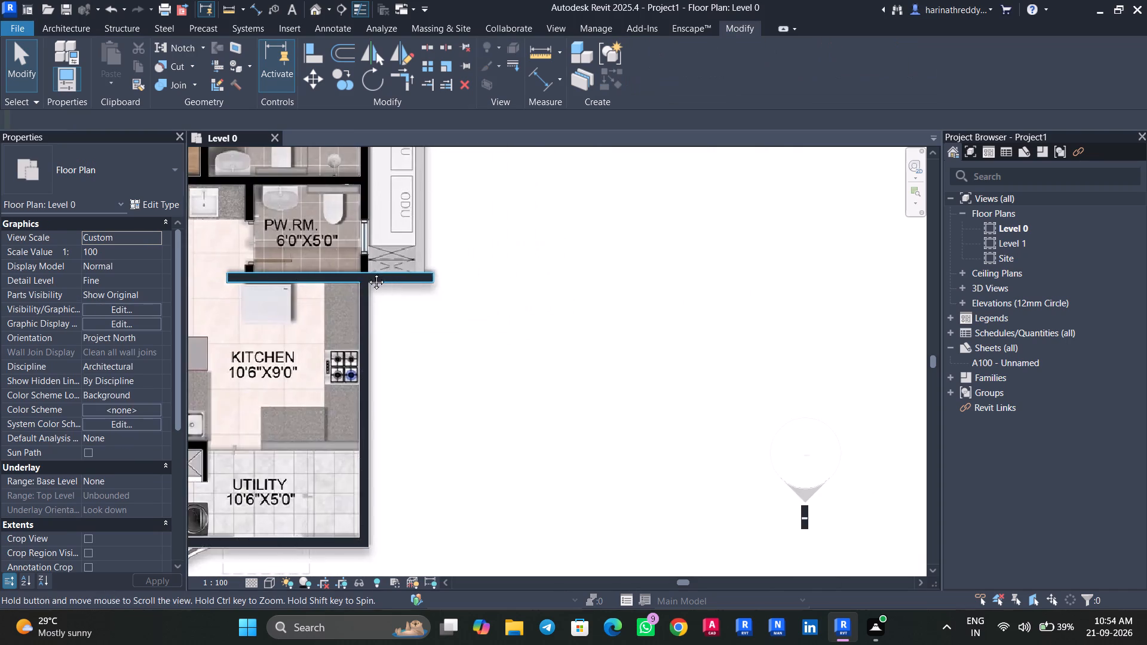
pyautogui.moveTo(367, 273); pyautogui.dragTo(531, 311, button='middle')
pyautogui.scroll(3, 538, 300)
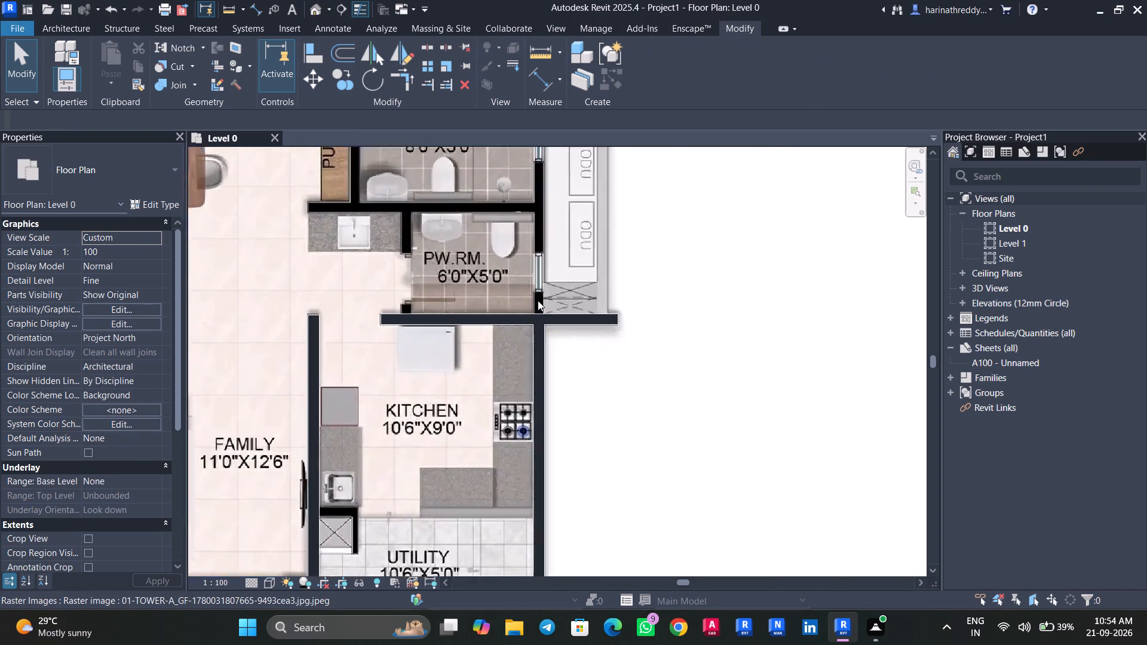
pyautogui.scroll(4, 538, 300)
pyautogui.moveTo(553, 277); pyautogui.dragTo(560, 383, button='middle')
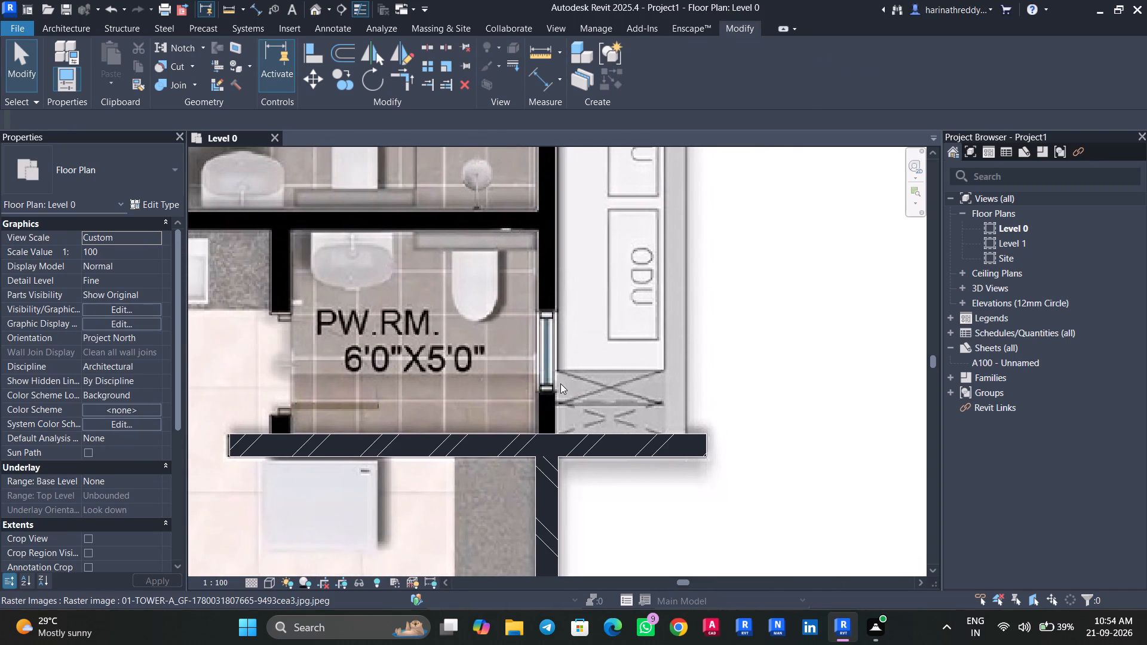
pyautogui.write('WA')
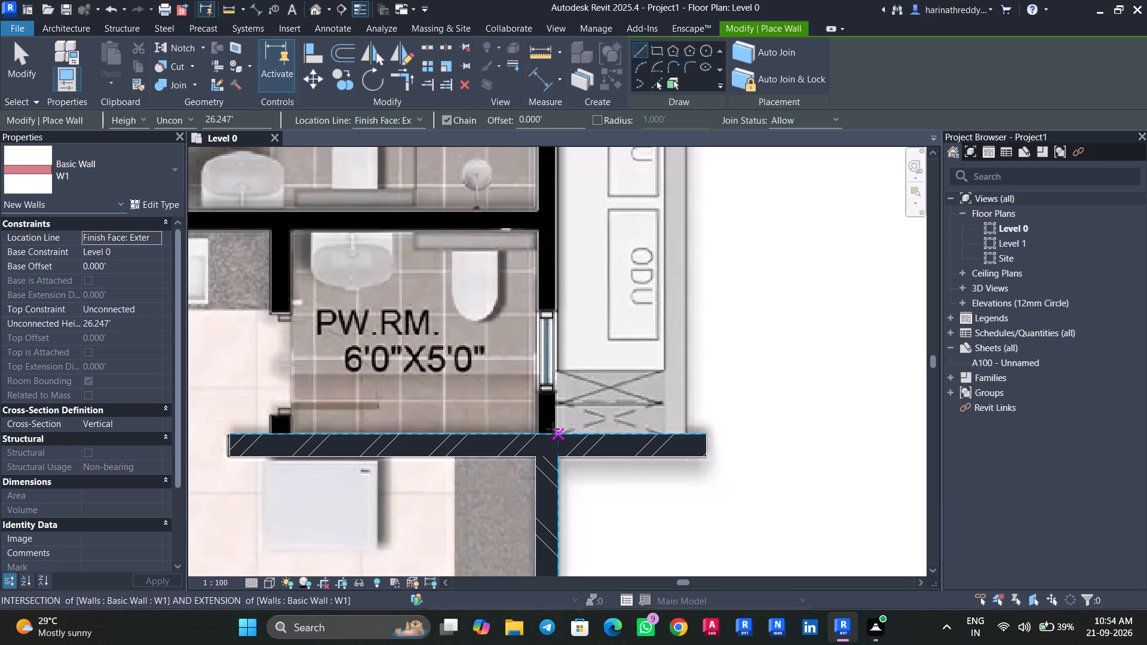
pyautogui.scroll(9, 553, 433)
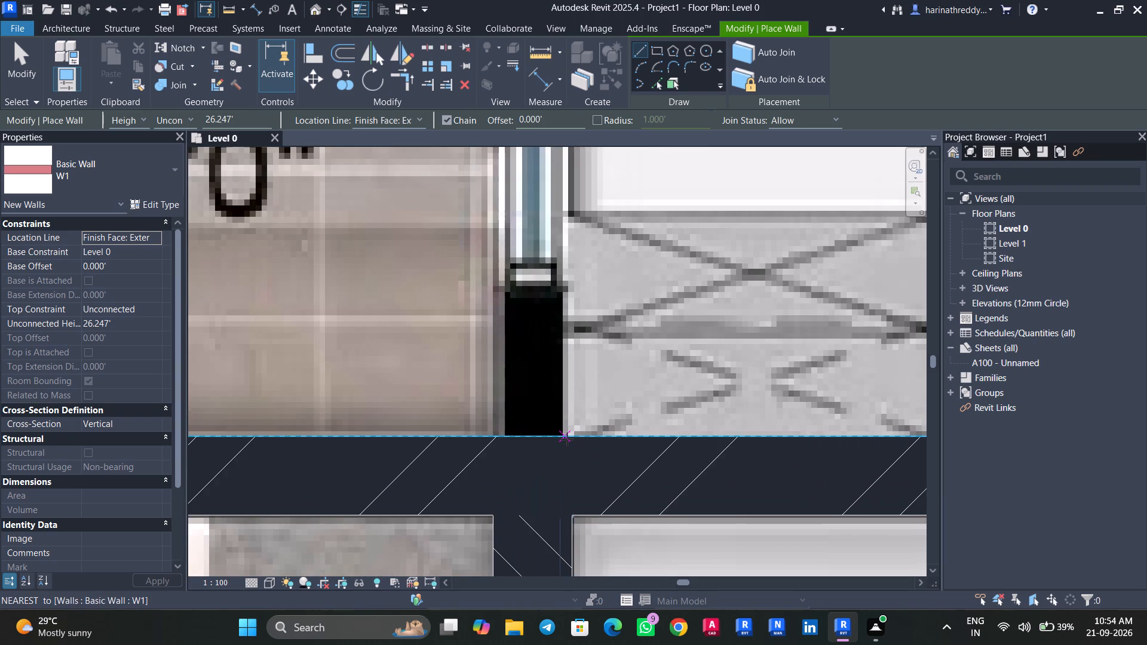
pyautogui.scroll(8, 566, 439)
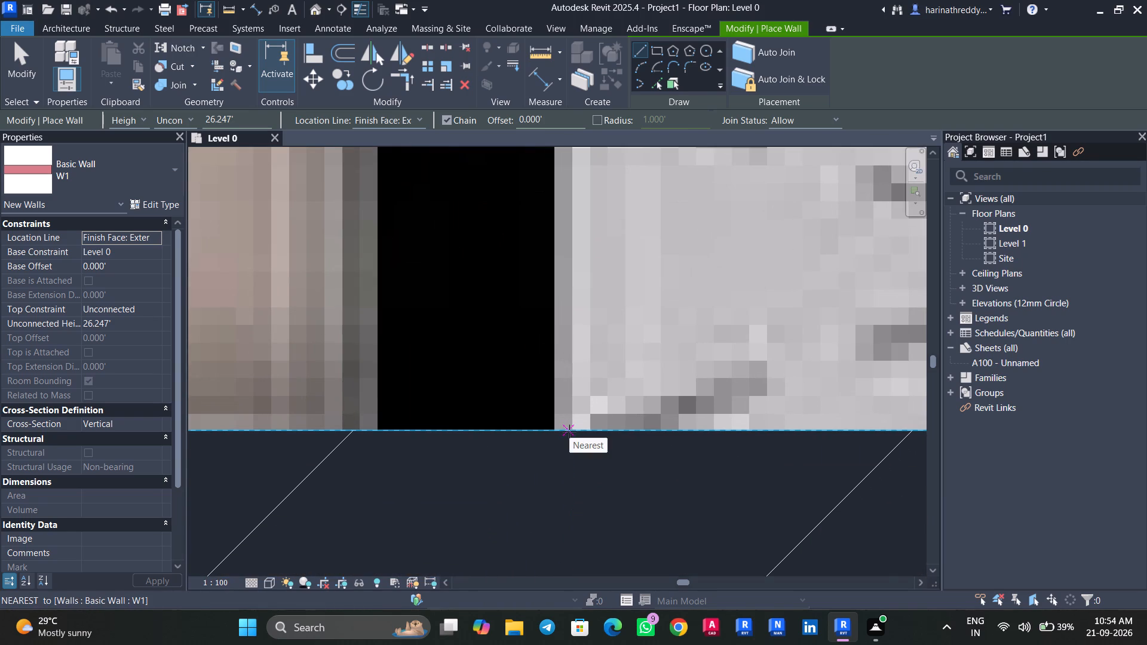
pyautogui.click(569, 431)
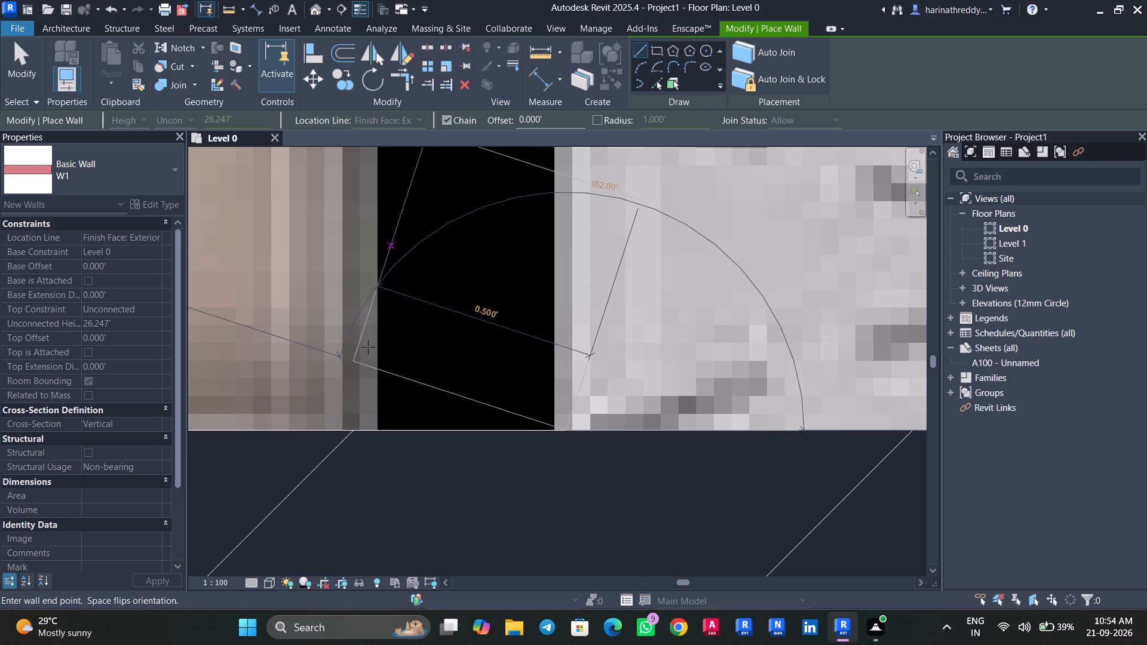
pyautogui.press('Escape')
# Draw a W1 wall about 23.46' long along the image's outer wall, from BEDROOM 02's outer corner to the wall between PW.RM. and KITCHEN.
pyautogui.scroll(-6, 474, 351)
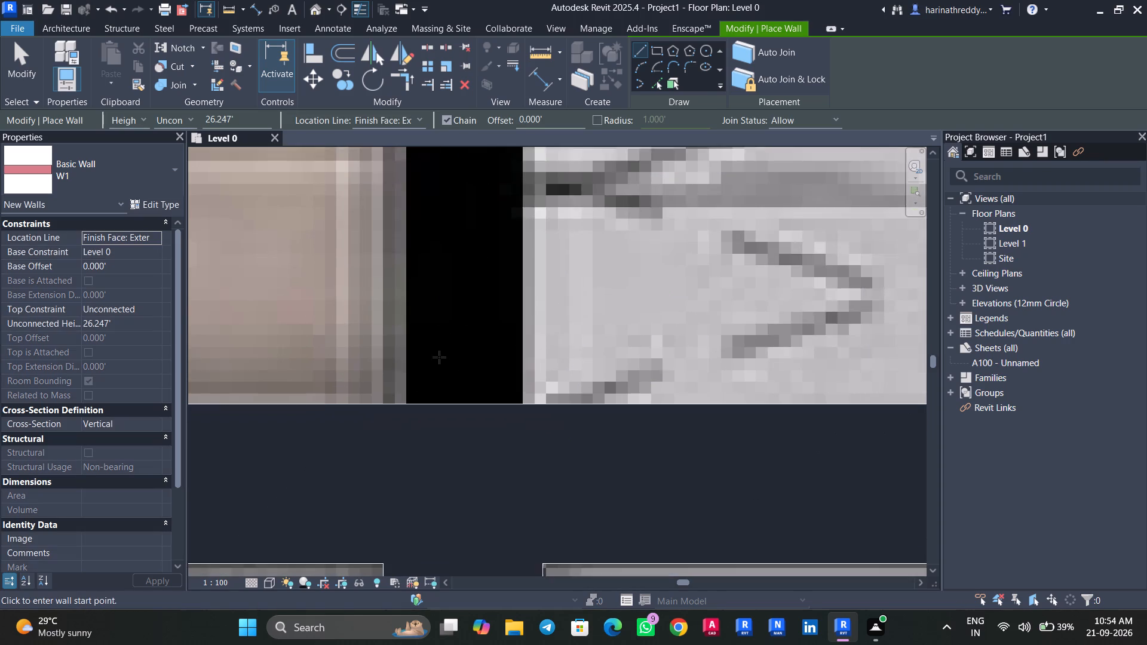
pyautogui.scroll(-4, 439, 357)
pyautogui.scroll(-7, 488, 326)
pyautogui.scroll(1, 465, 317)
pyautogui.scroll(-1, 465, 317)
pyautogui.moveTo(465, 317); pyautogui.dragTo(552, 510, button='middle')
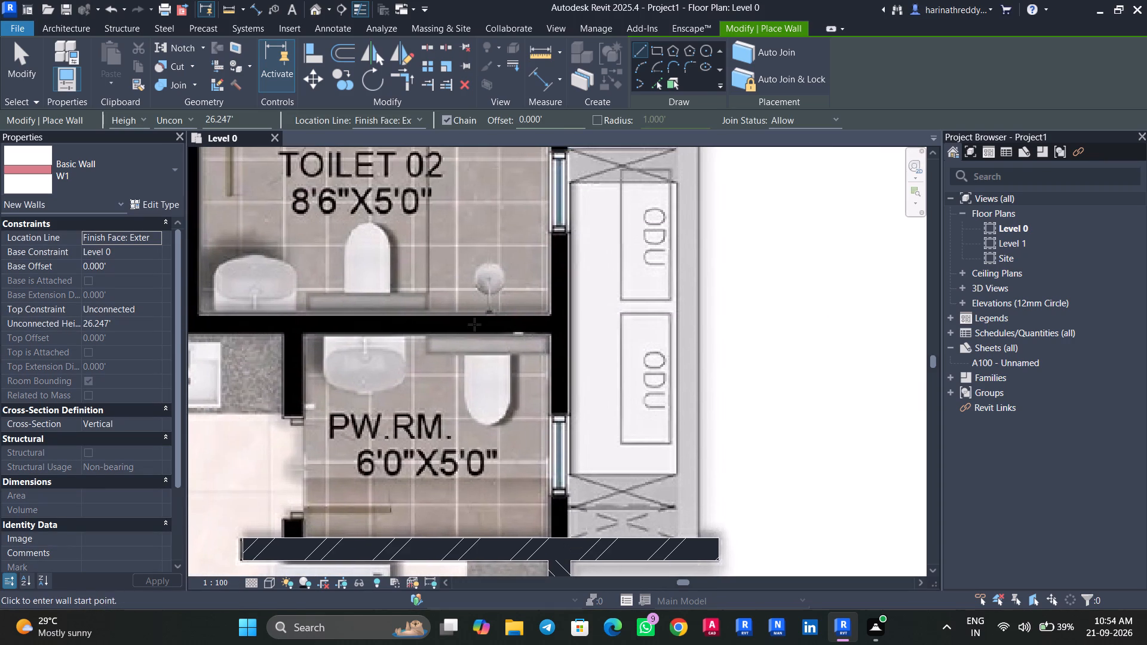
pyautogui.moveTo(502, 325); pyautogui.dragTo(494, 529, button='middle')
pyautogui.scroll(-4, 554, 339)
pyautogui.moveTo(569, 263); pyautogui.dragTo(573, 307, button='middle')
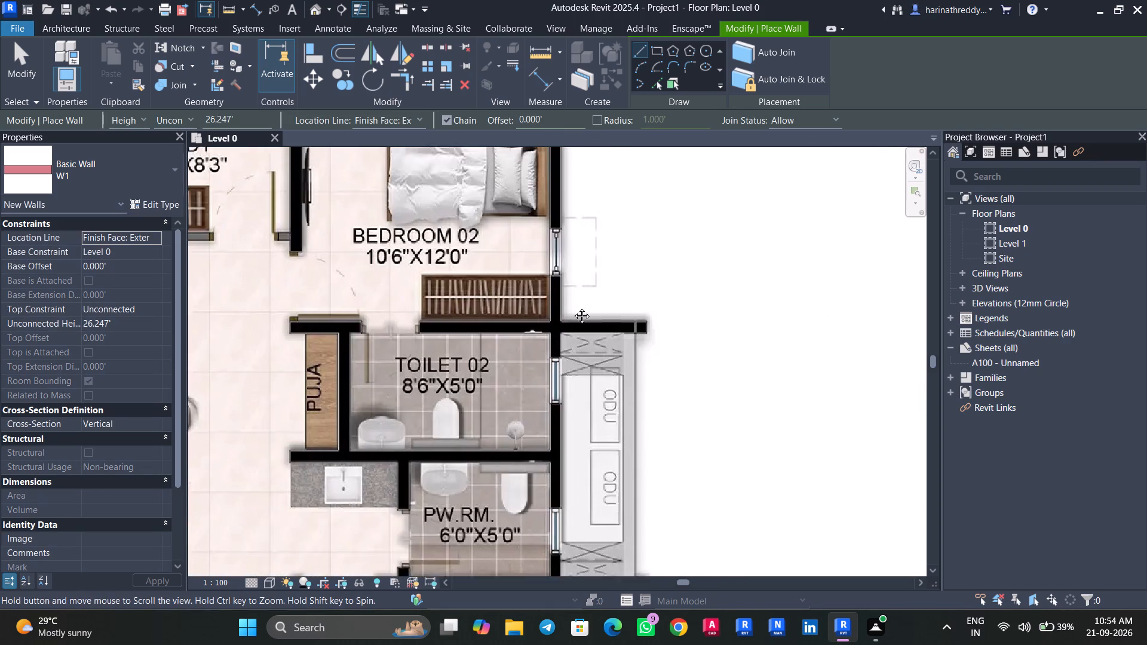
pyautogui.moveTo(573, 307); pyautogui.dragTo(575, 554, button='middle')
pyautogui.scroll(4, 603, 412)
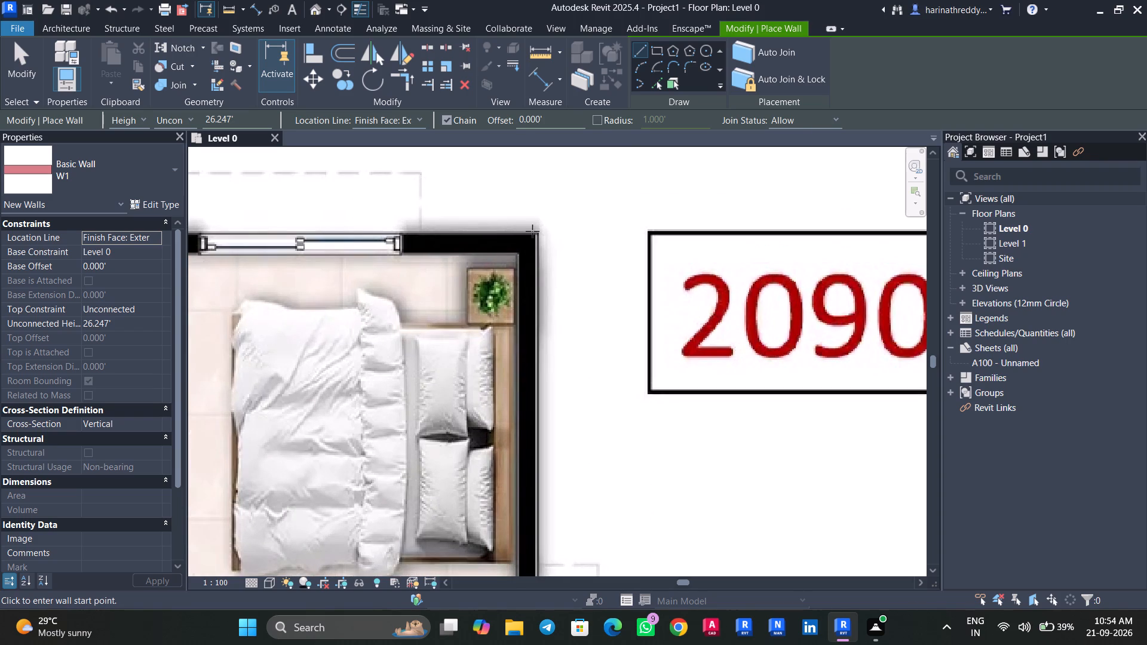
pyautogui.scroll(9, 536, 233)
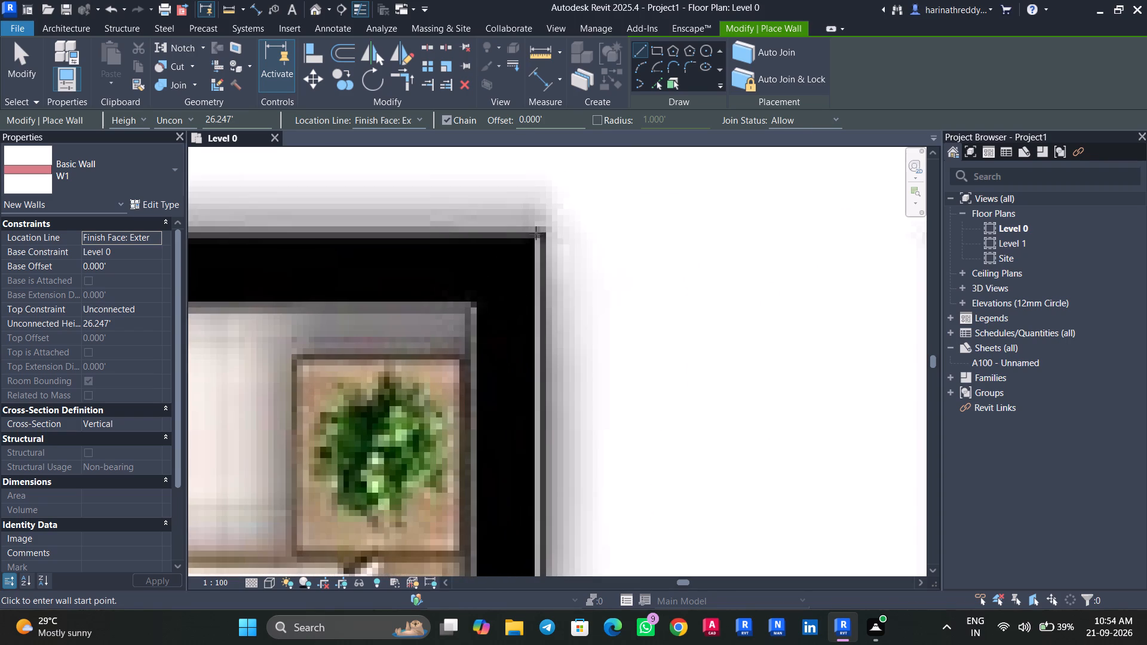
pyautogui.click(546, 229)
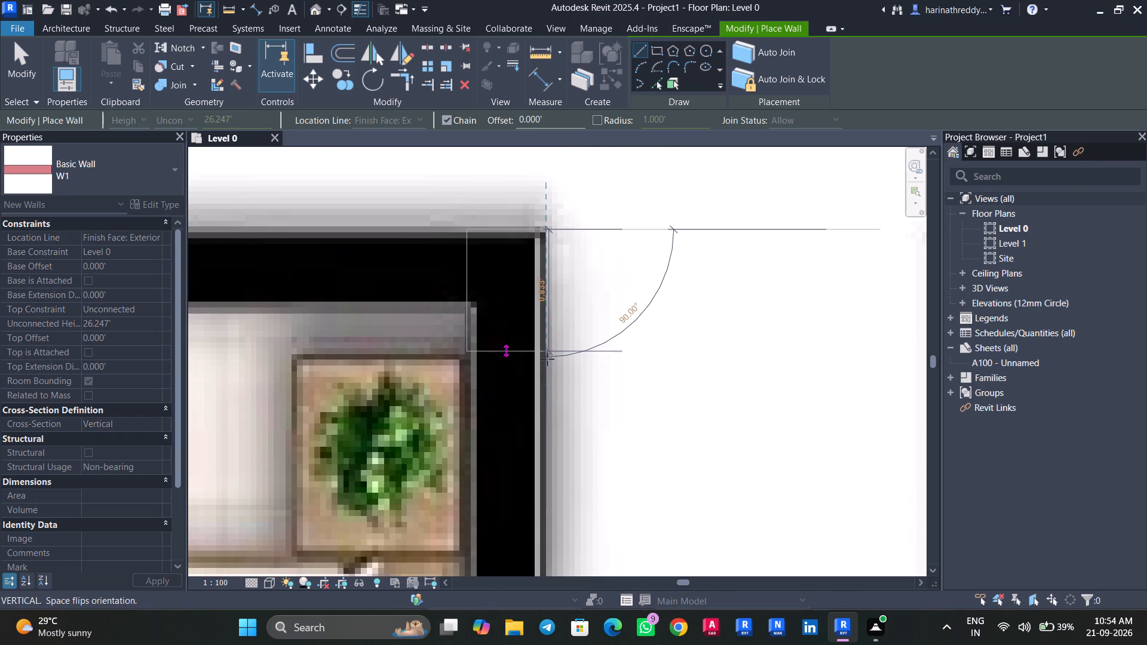
pyautogui.scroll(-6, 547, 368)
pyautogui.moveTo(547, 368); pyautogui.dragTo(542, 215, button='middle')
pyautogui.scroll(-1, 542, 215)
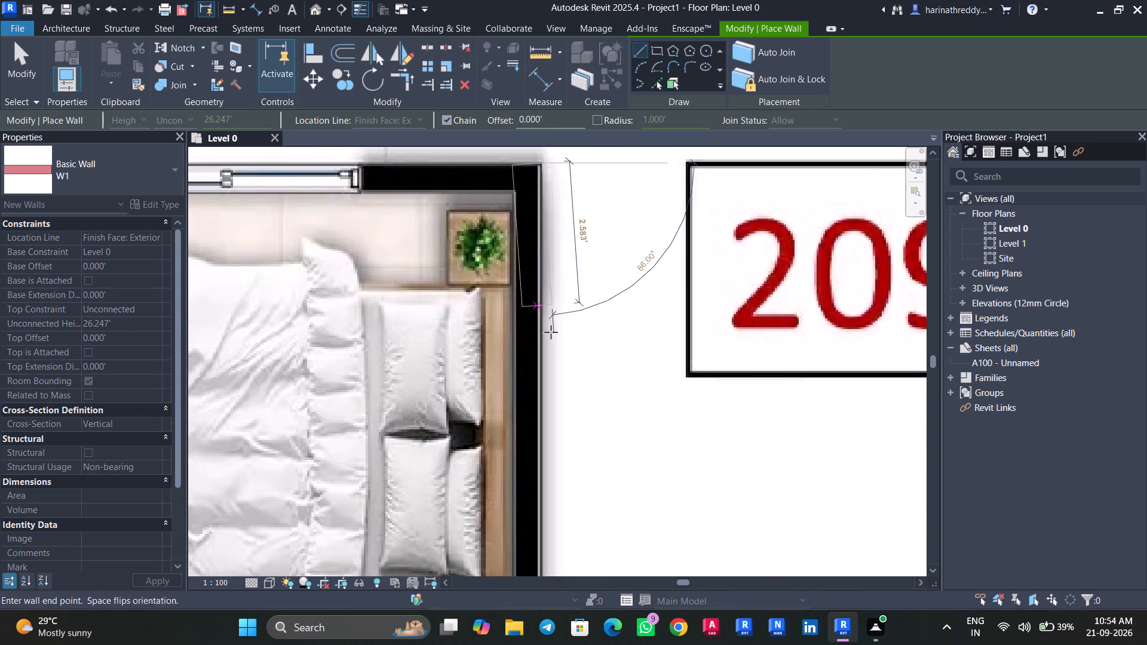
pyautogui.moveTo(536, 440); pyautogui.dragTo(548, 130, button='middle')
pyautogui.scroll(1, 548, 131)
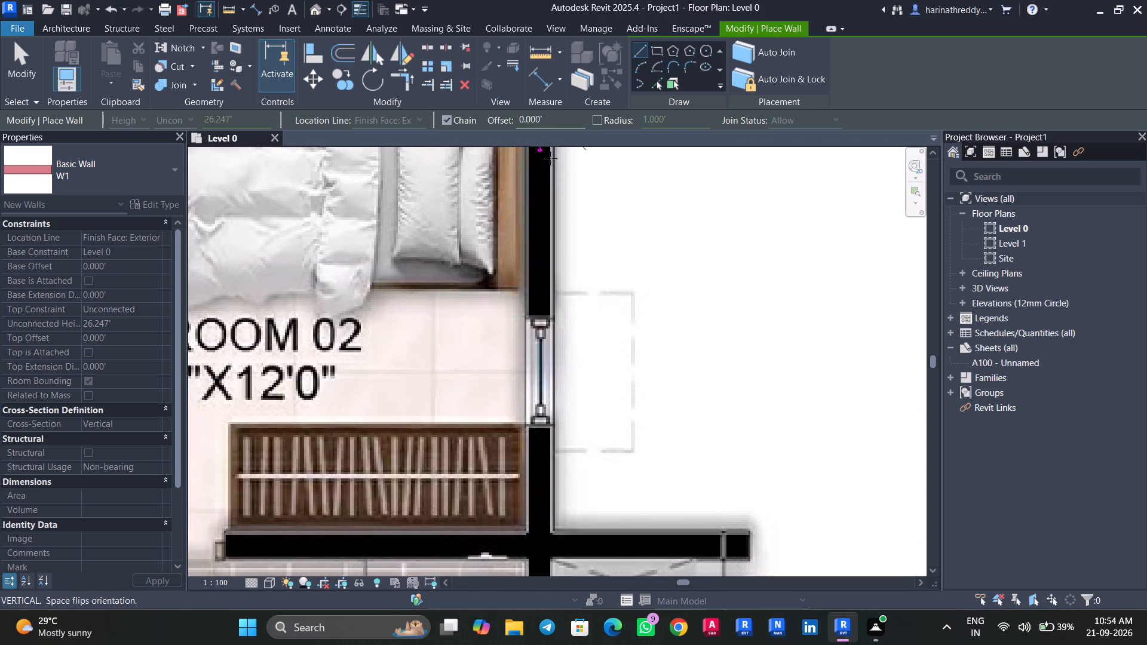
pyautogui.scroll(-1, 529, 352)
pyautogui.scroll(-3, 550, 408)
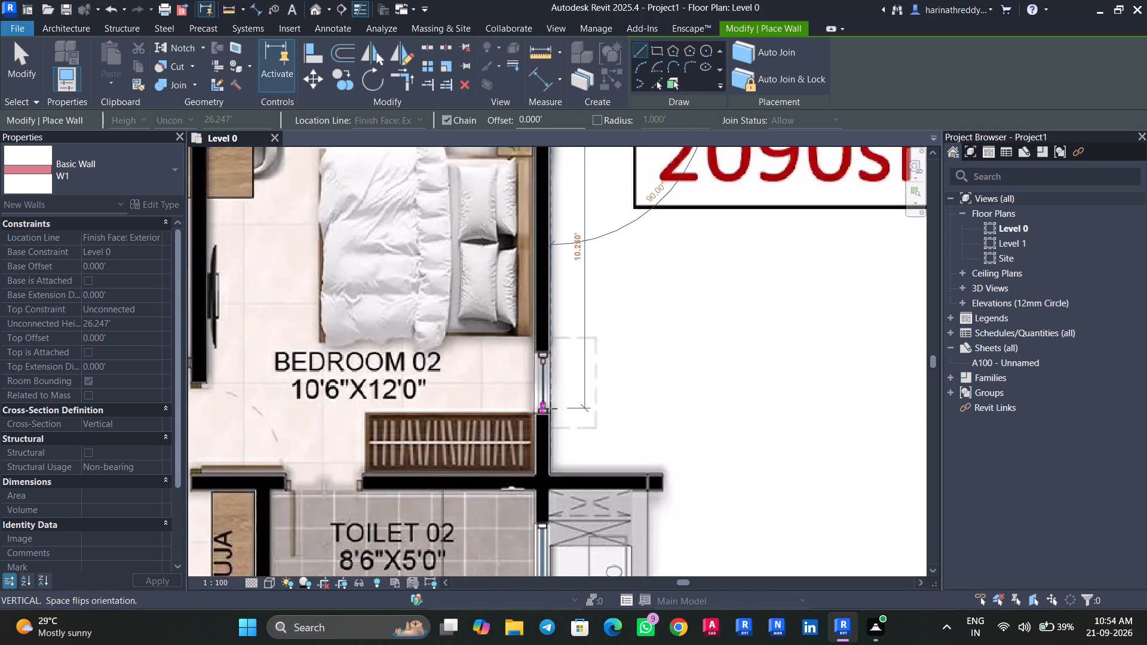
pyautogui.moveTo(550, 408); pyautogui.dragTo(561, 222, button='middle')
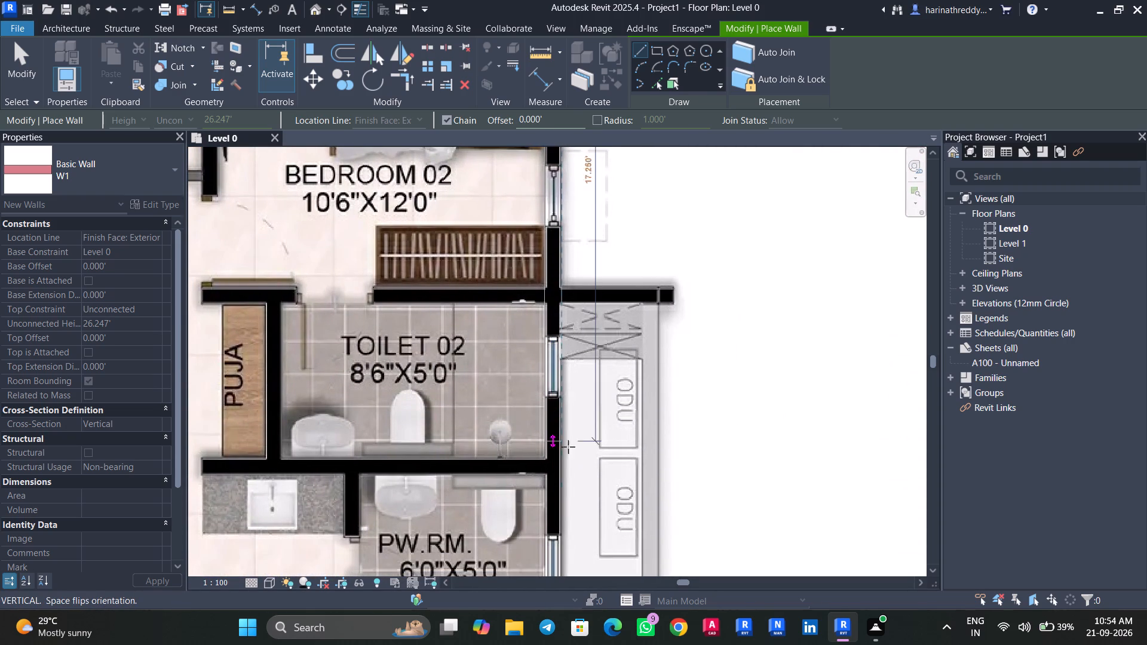
pyautogui.moveTo(566, 484); pyautogui.dragTo(570, 272, button='middle')
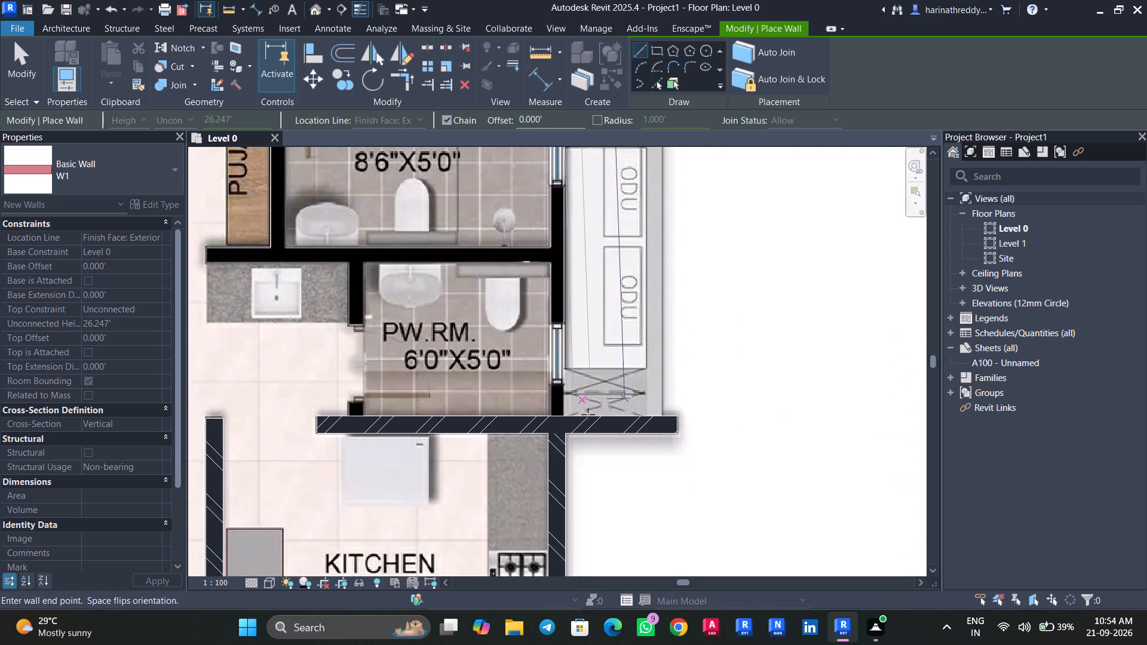
pyautogui.scroll(10, 565, 416)
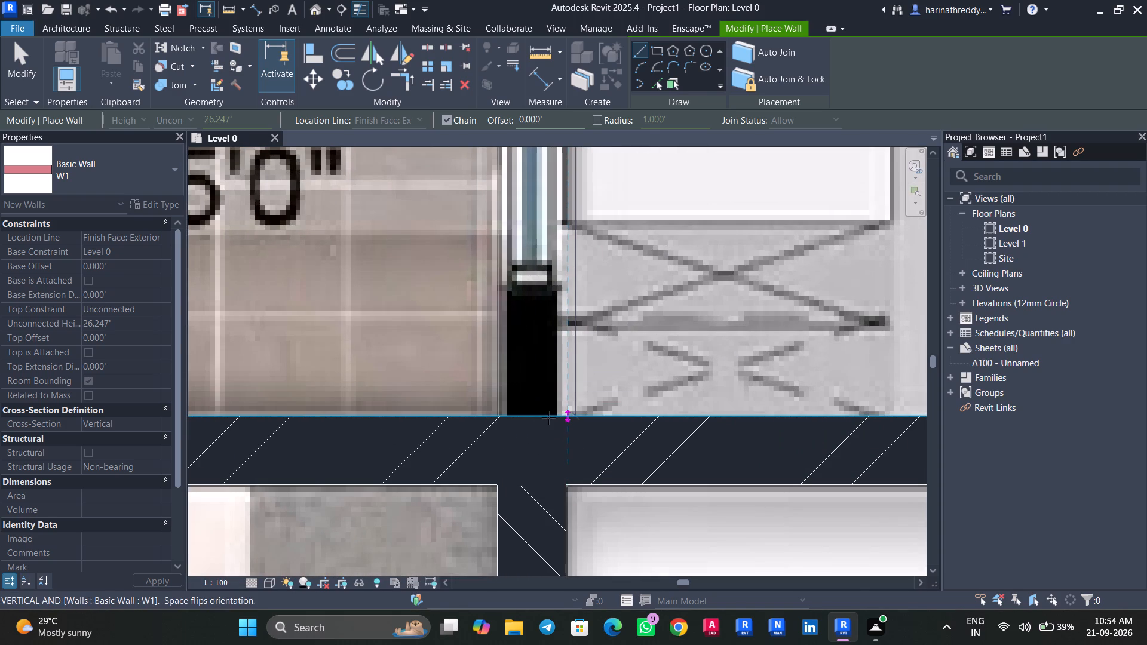
pyautogui.scroll(8, 548, 417)
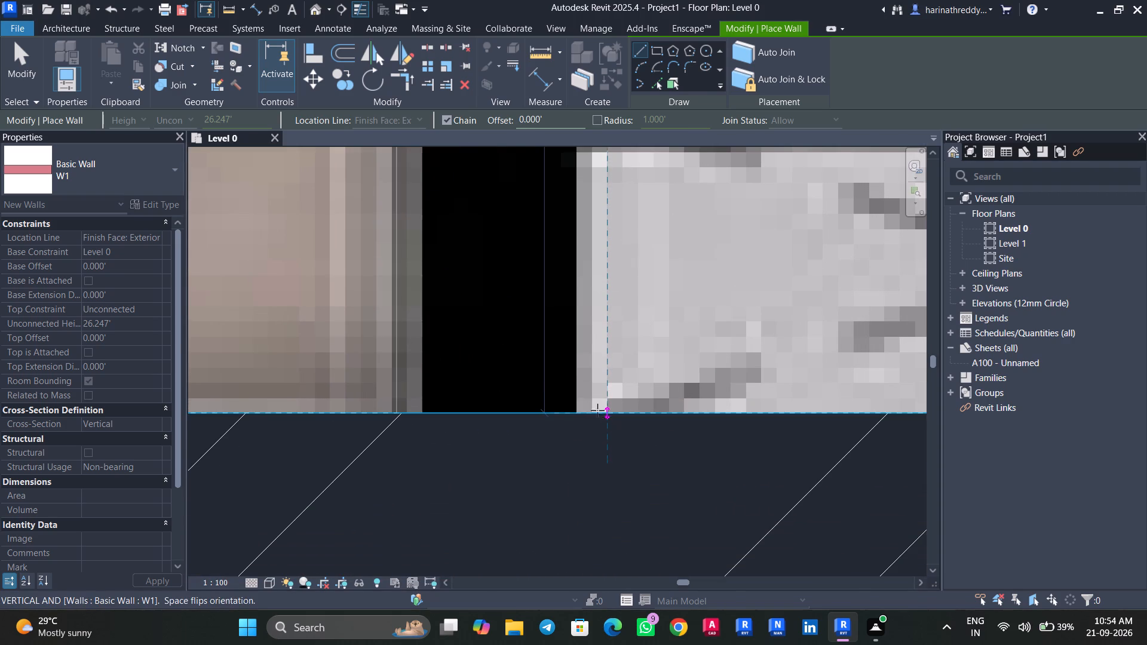
pyautogui.scroll(-1, 609, 355)
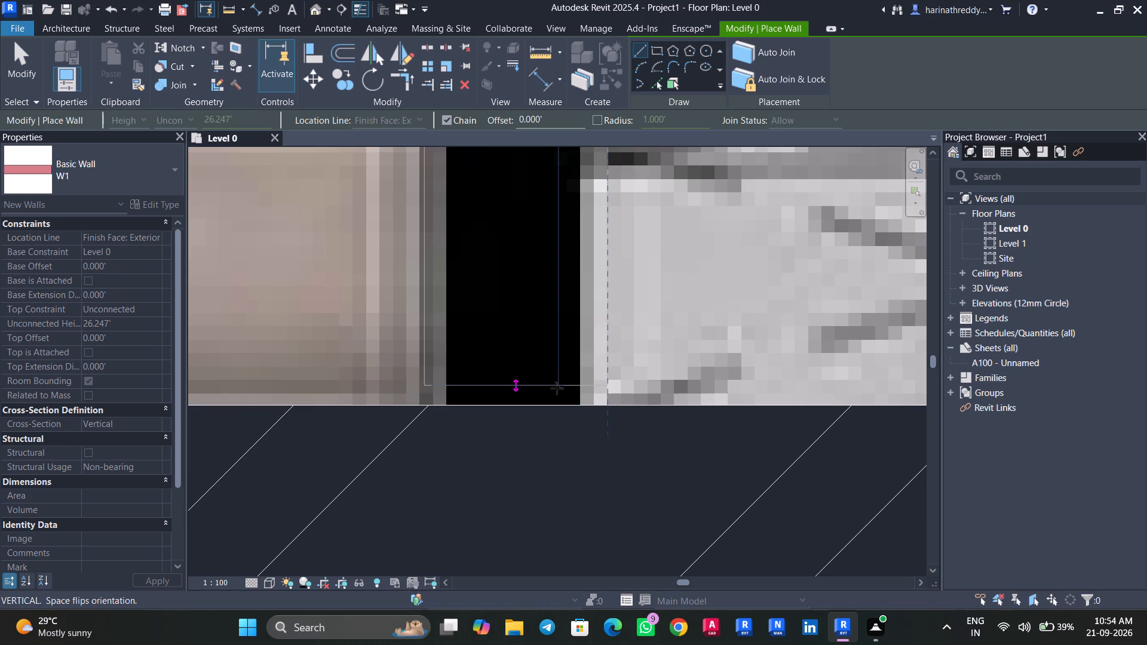
pyautogui.click(599, 403)
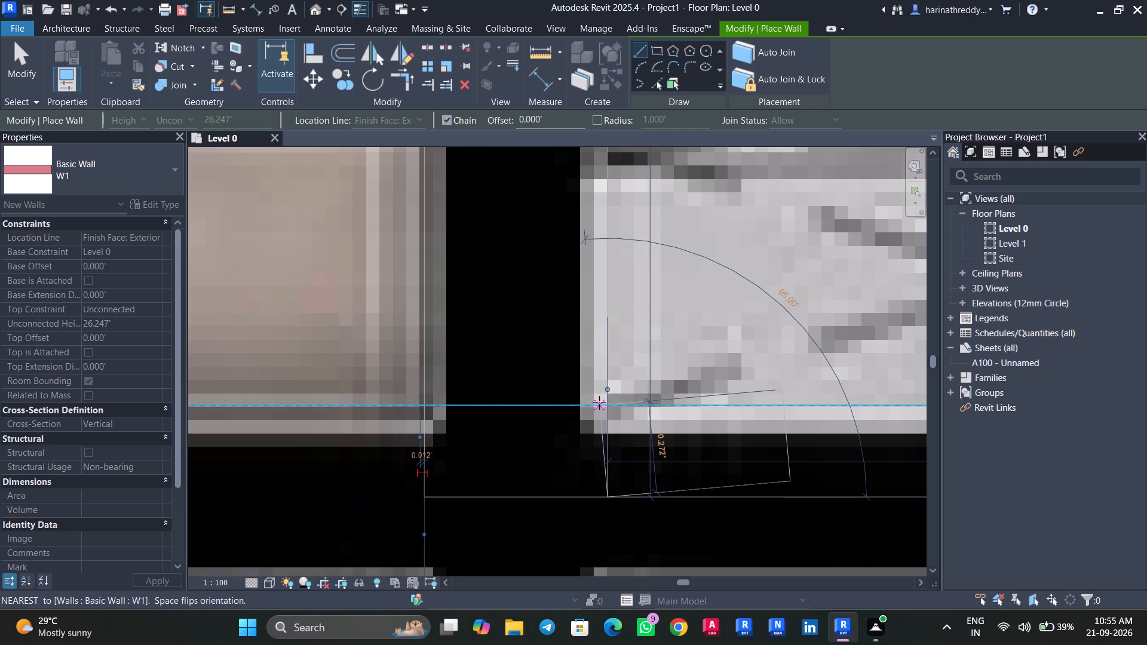
pyautogui.press('Escape')
pyautogui.scroll(-7, 596, 389)
pyautogui.scroll(-6, 633, 303)
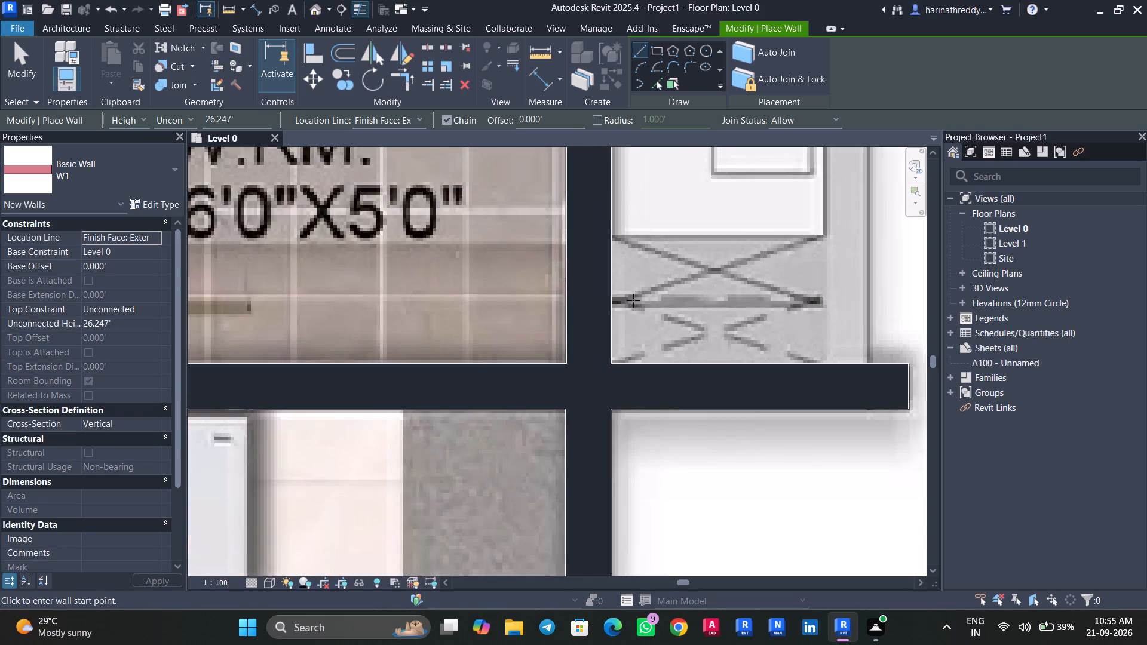
pyautogui.scroll(-3, 631, 295)
pyautogui.moveTo(631, 295); pyautogui.dragTo(584, 572, button='middle')
pyautogui.press('Escape')
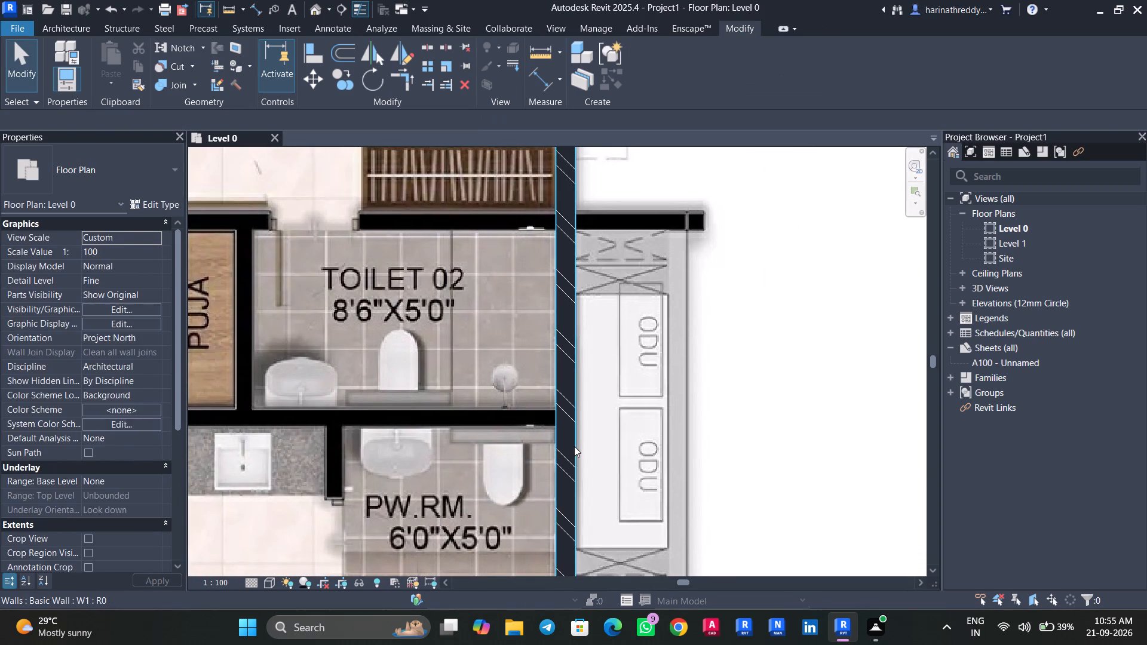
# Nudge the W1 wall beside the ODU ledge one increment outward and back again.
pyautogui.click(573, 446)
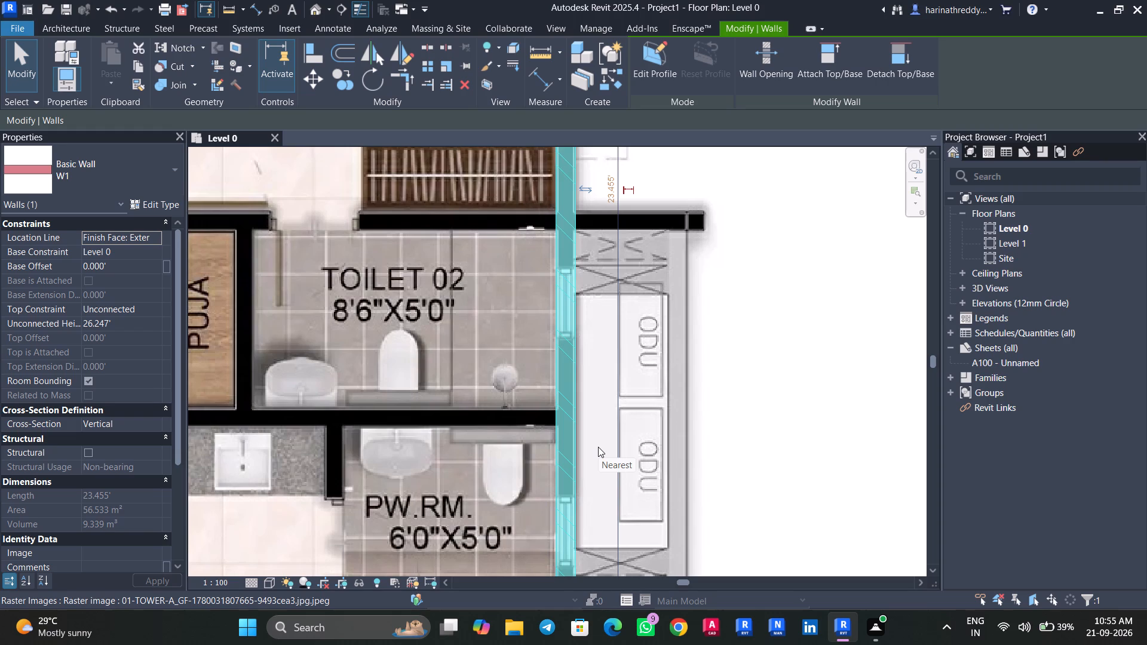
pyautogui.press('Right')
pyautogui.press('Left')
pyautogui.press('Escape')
# Check the thickness of the image wall below PUJA using the Scale tool's temporary dimension, without scaling the image.
pyautogui.scroll(-6, 555, 348)
pyautogui.moveTo(545, 337); pyautogui.dragTo(554, 600, button='middle')
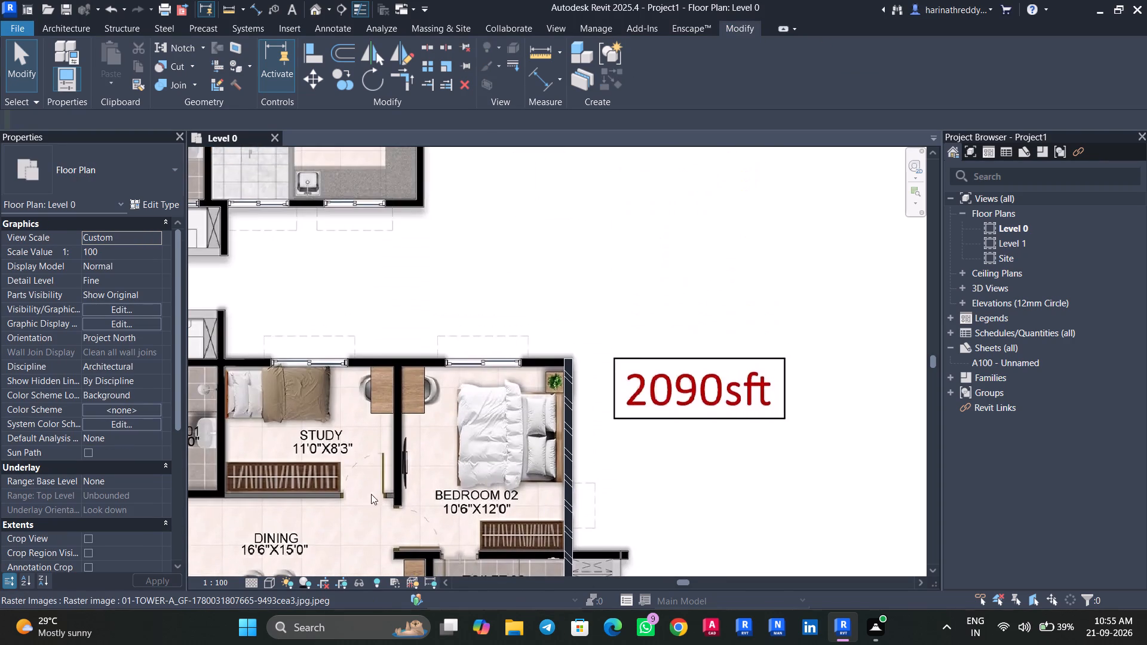
pyautogui.moveTo(302, 463); pyautogui.dragTo(525, 461, button='middle')
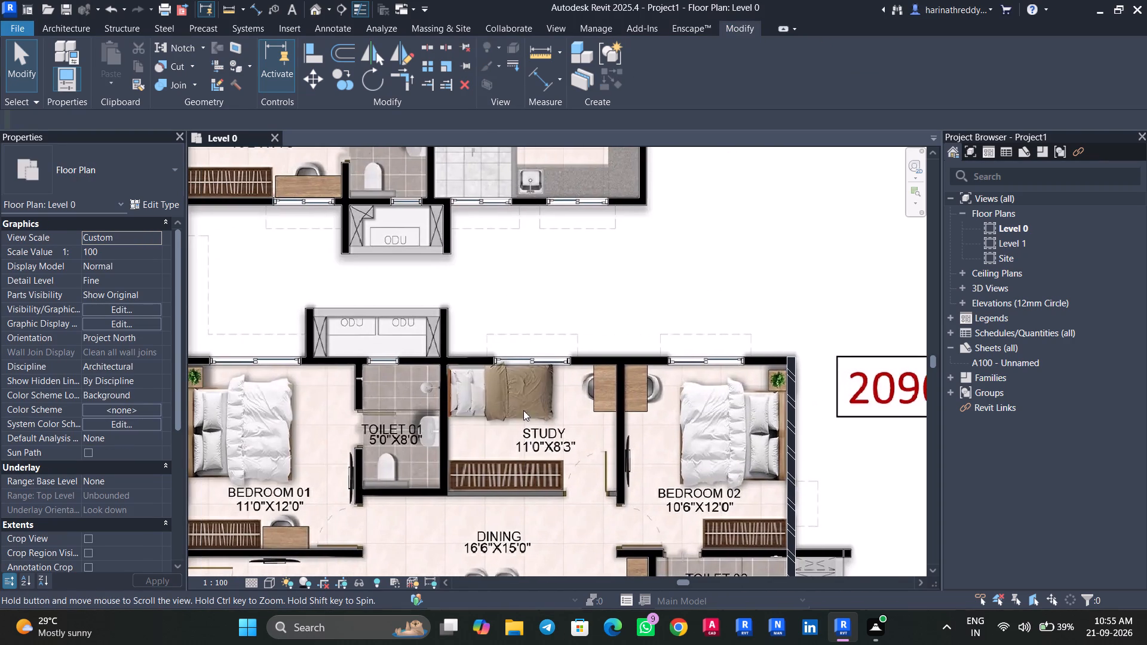
pyautogui.press('Escape')
pyautogui.scroll(-4, 485, 392)
pyautogui.scroll(-3, 398, 416)
pyautogui.scroll(1, 398, 416)
pyautogui.moveTo(398, 416); pyautogui.dragTo(455, 271, button='middle')
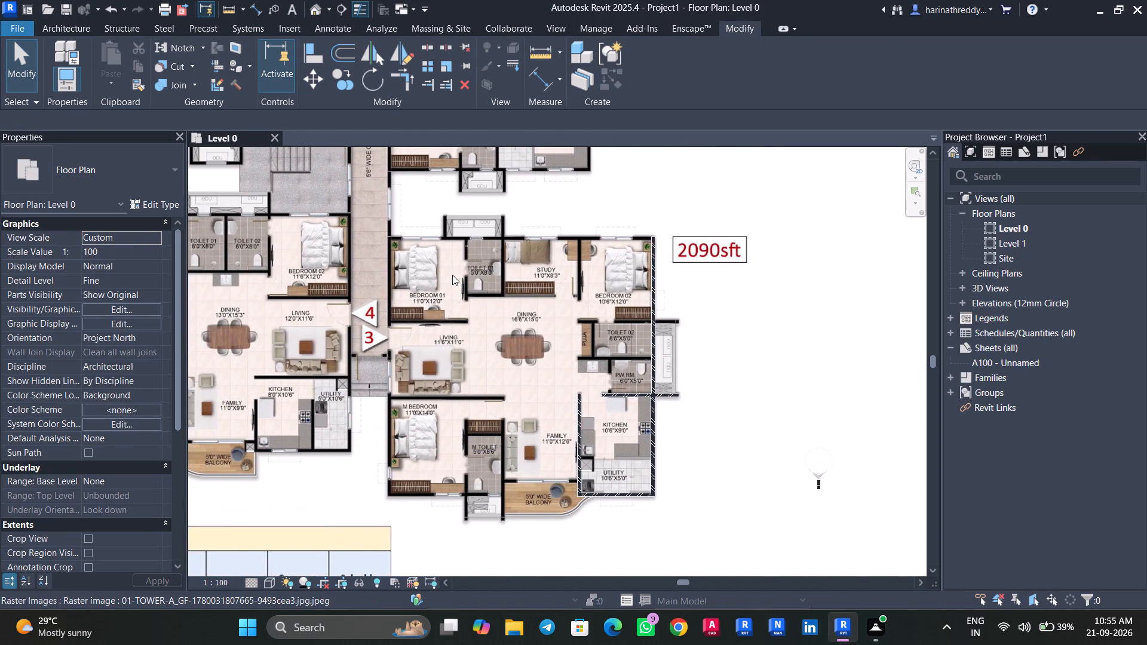
pyautogui.scroll(5, 519, 388)
pyautogui.click(517, 386)
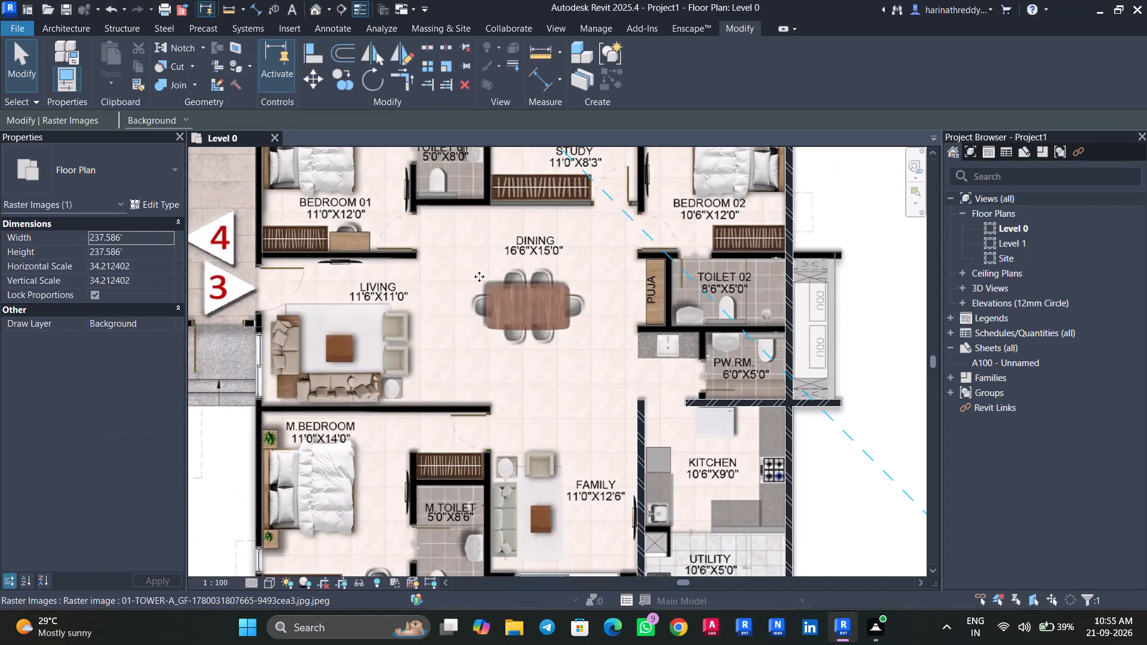
pyautogui.click(438, 65)
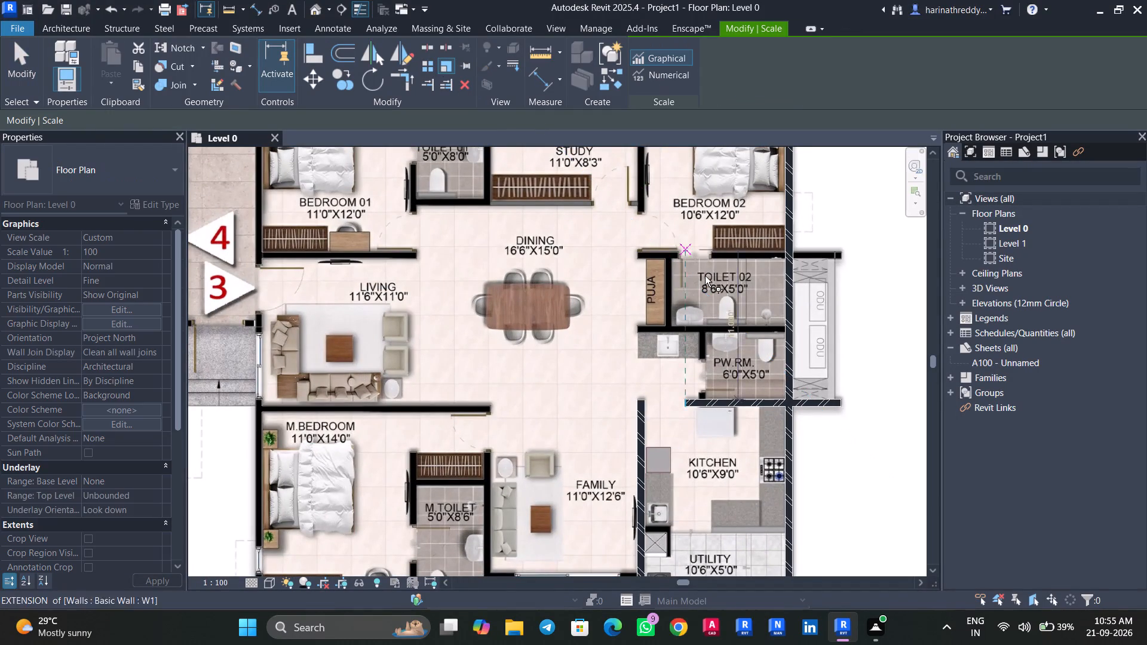
pyautogui.scroll(7, 713, 287)
pyautogui.scroll(5, 639, 418)
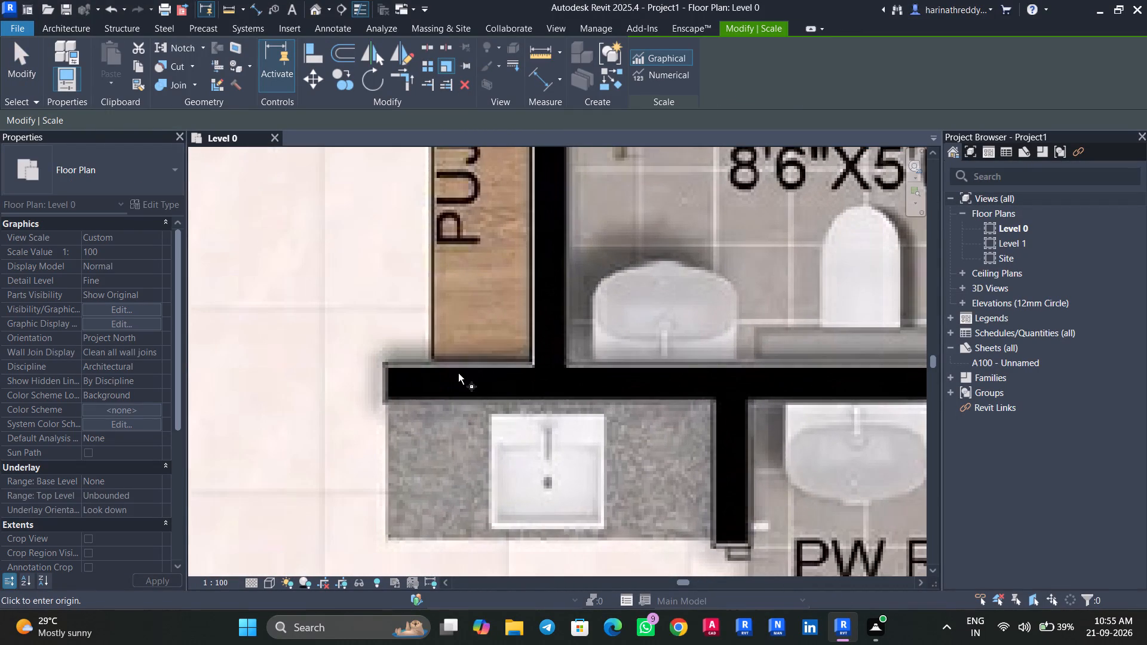
pyautogui.click(451, 397)
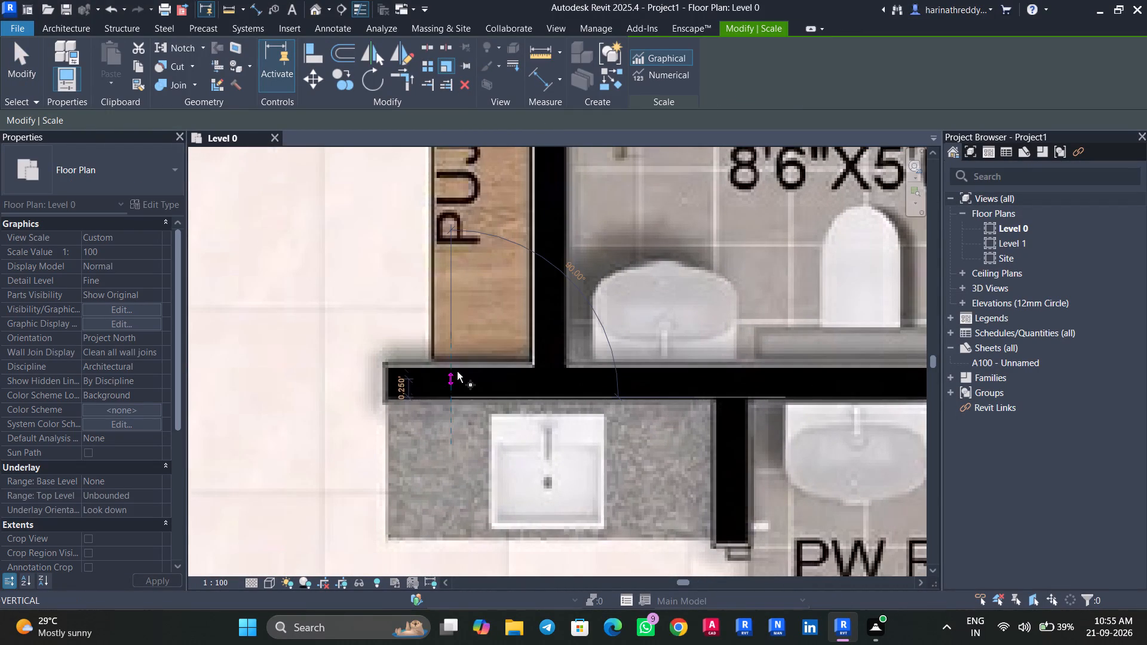
pyautogui.press('Escape')
# Check the thickness of the image wall between LIVING and M.BEDROOM with the Scale tool, without scaling the image.
pyautogui.scroll(-2, 425, 385)
pyautogui.scroll(1, 425, 385)
pyautogui.scroll(-3, 425, 385)
pyautogui.scroll(1, 424, 385)
pyautogui.scroll(-2, 422, 385)
pyautogui.moveTo(422, 385); pyautogui.dragTo(881, 336, button='middle')
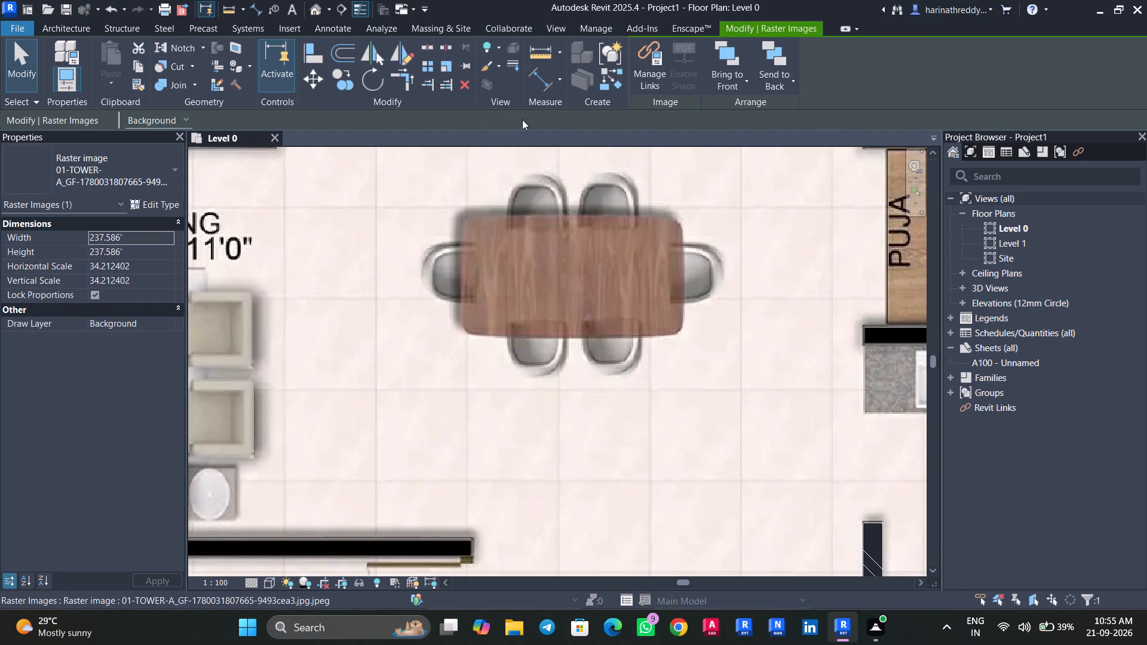
pyautogui.click(447, 65)
pyautogui.scroll(-6, 456, 289)
pyautogui.moveTo(425, 308); pyautogui.dragTo(688, 226, button='middle')
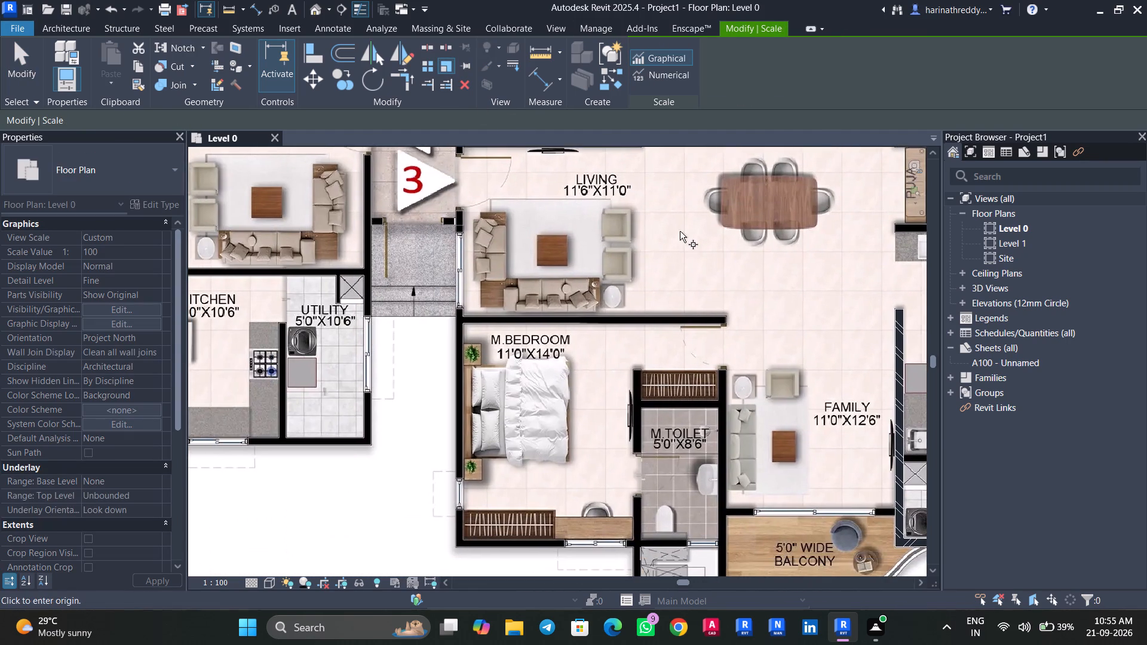
pyautogui.scroll(9, 605, 310)
pyautogui.scroll(-1, 555, 361)
pyautogui.scroll(7, 555, 361)
pyautogui.click(551, 357)
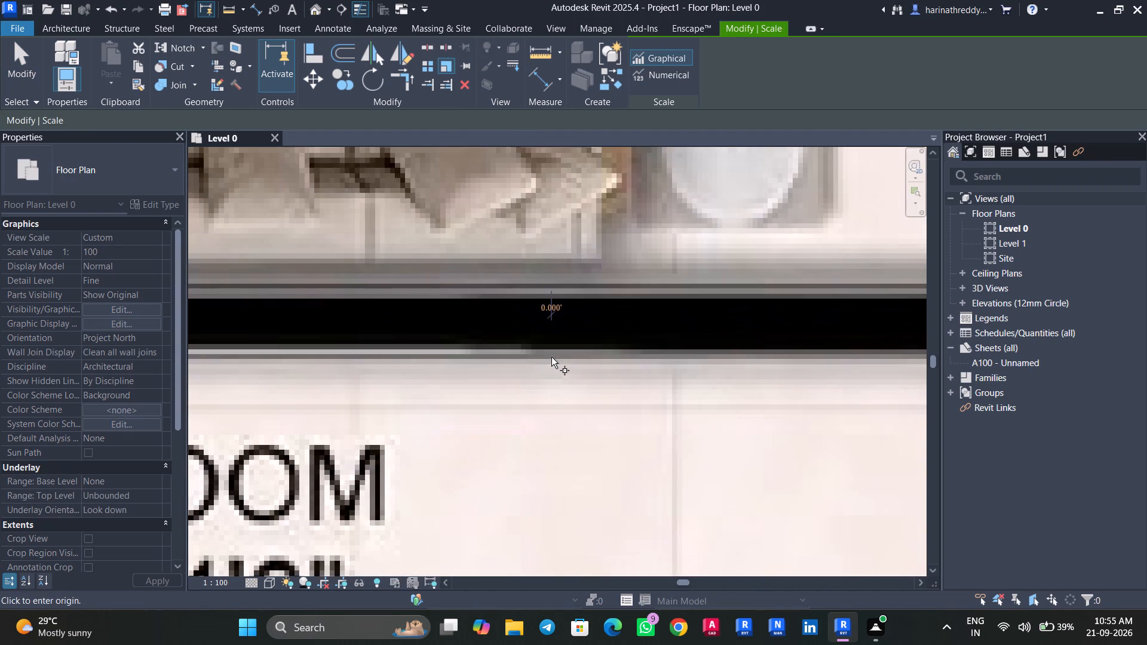
pyautogui.press('Escape')
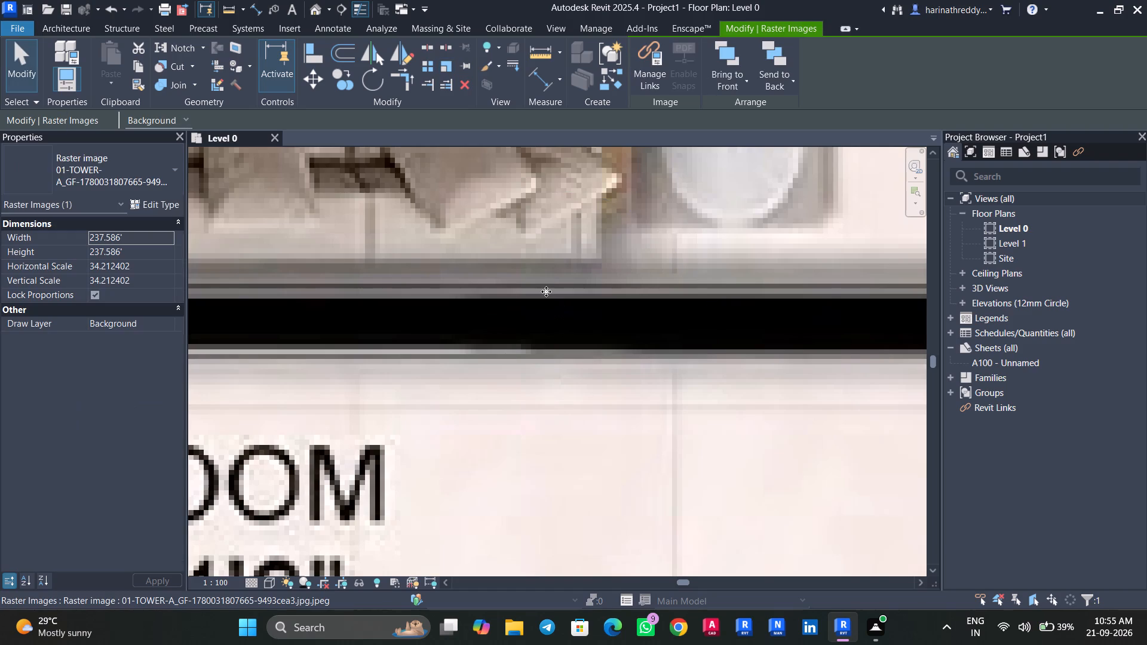
# Check the thickness of M.BEDROOM's outer wall on the image with the Scale tool, without scaling the image.
pyautogui.scroll(-13, 546, 291)
pyautogui.scroll(-1, 541, 341)
pyautogui.scroll(10, 395, 355)
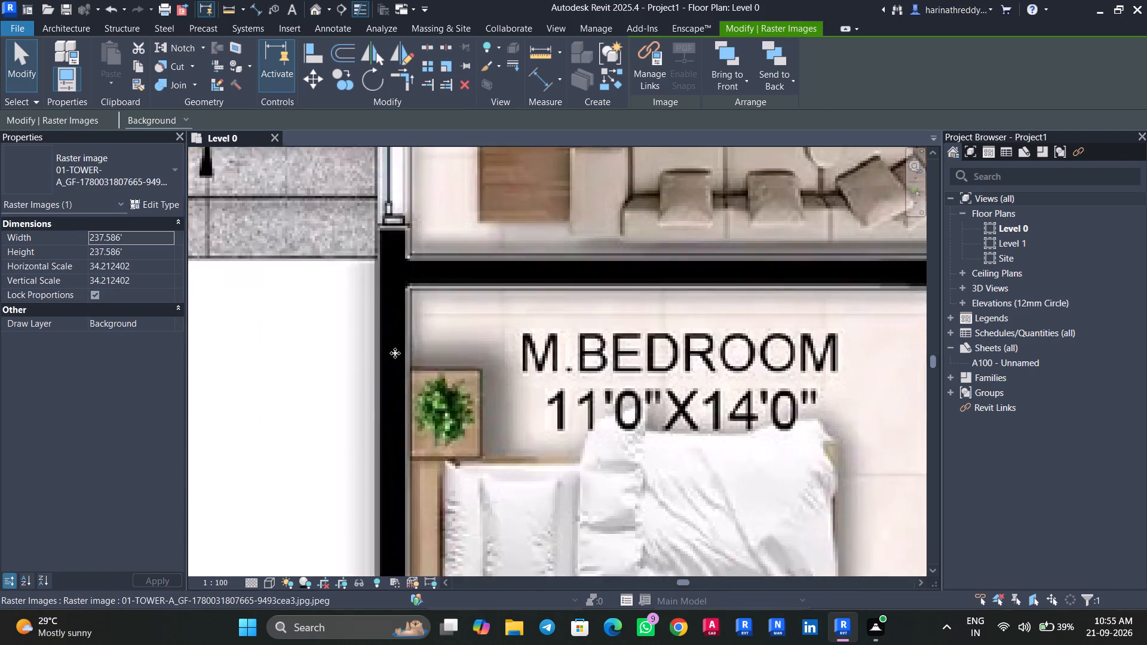
pyautogui.click(447, 67)
pyautogui.scroll(6, 362, 342)
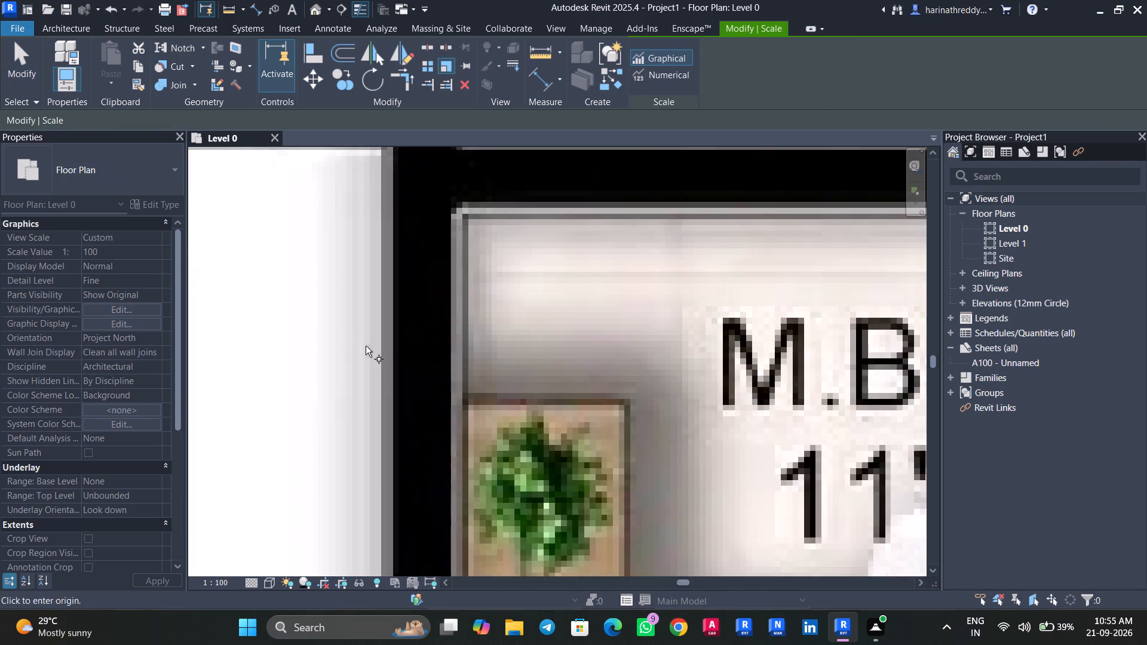
pyautogui.click(387, 352)
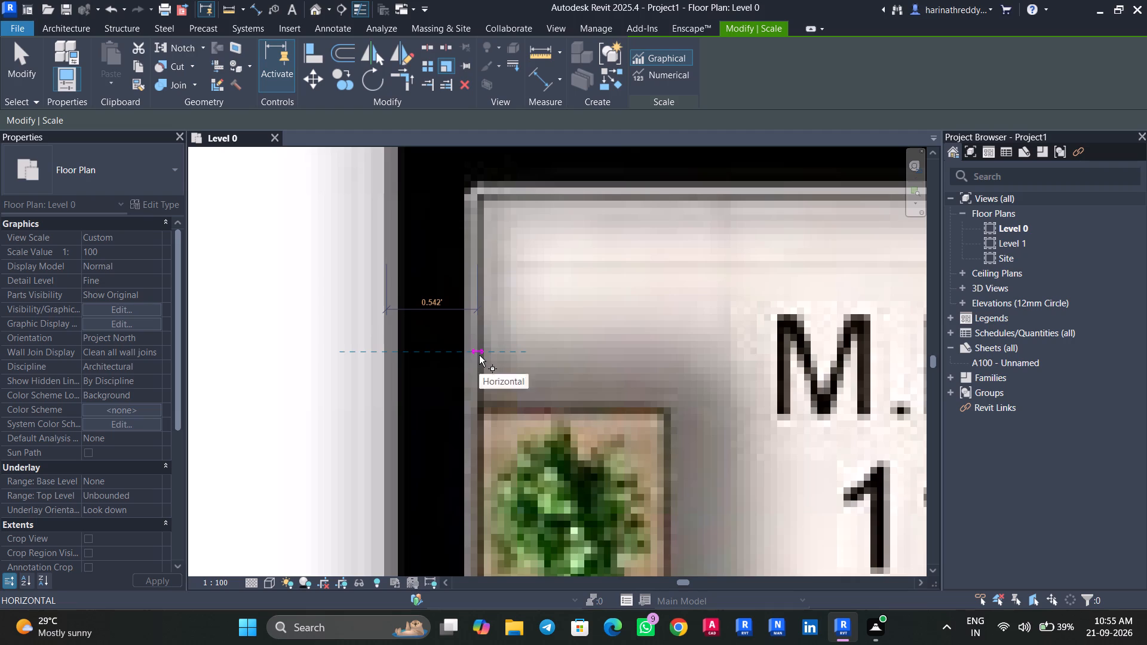
pyautogui.press('Escape')
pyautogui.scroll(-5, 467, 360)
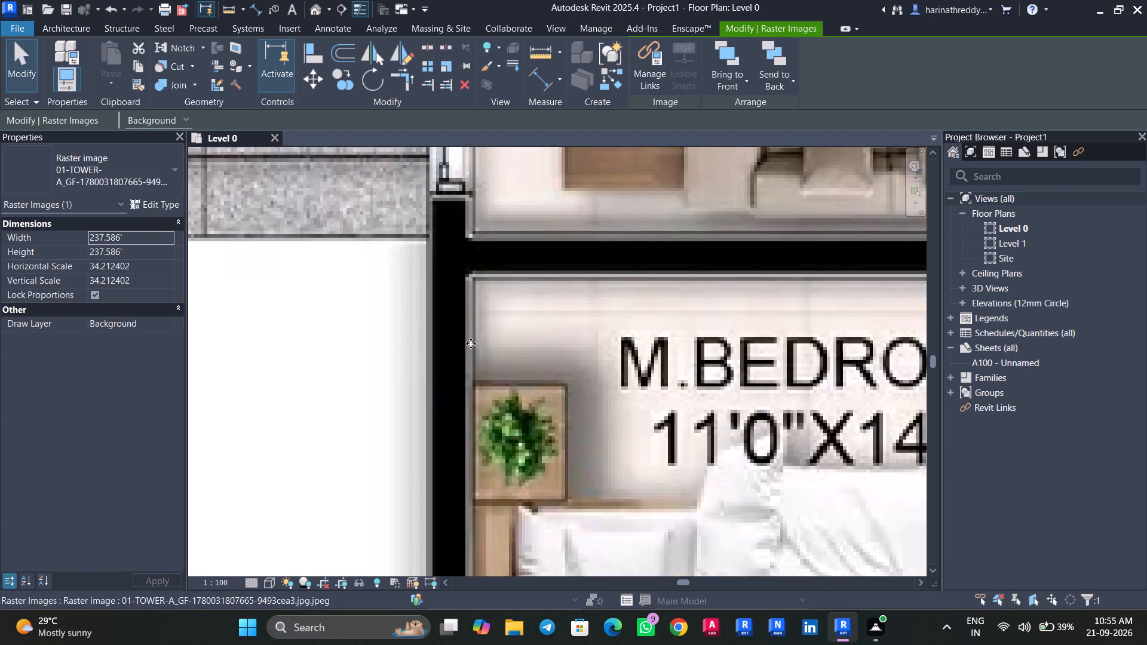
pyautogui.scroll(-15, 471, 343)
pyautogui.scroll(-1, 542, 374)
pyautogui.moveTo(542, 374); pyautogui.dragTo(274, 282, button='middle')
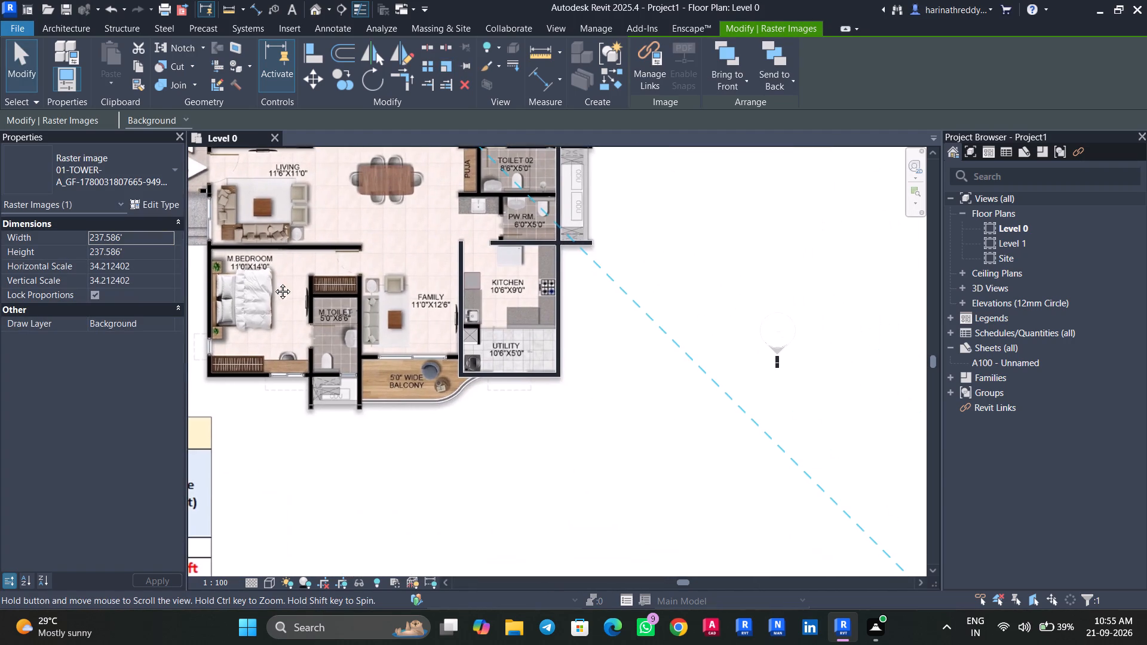
# Check the thickness of the image wall between M.TOILET and FAMILY with the Scale tool, without scaling the image.
pyautogui.moveTo(274, 282); pyautogui.dragTo(274, 282, button='middle')
pyautogui.scroll(16, 345, 316)
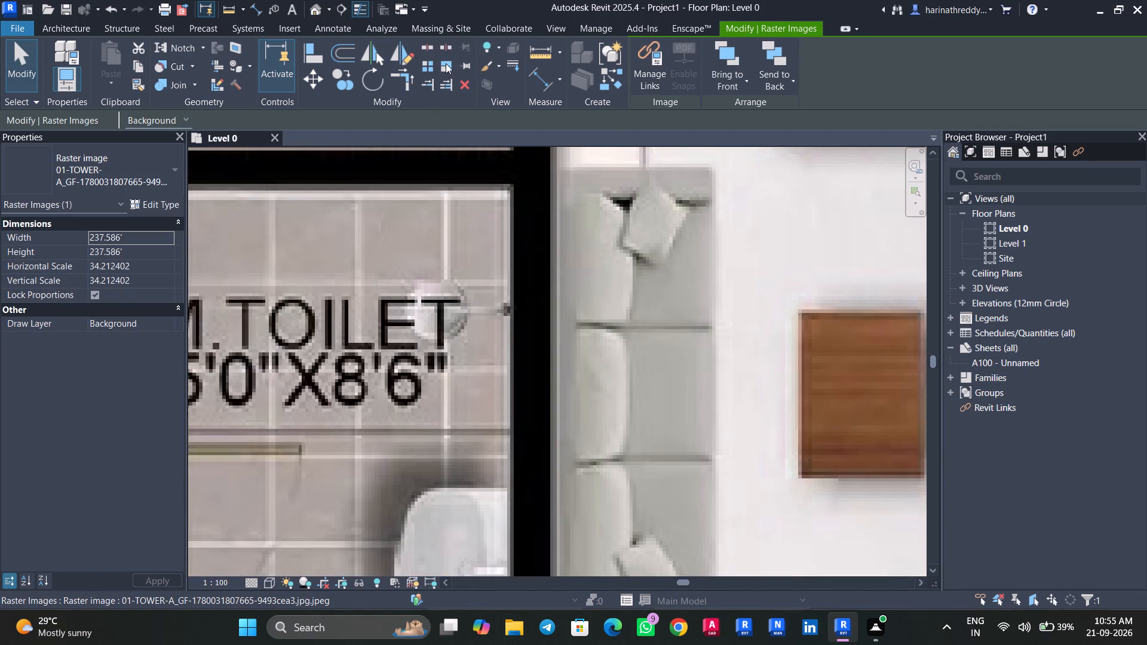
pyautogui.click(446, 63)
pyautogui.click(514, 291)
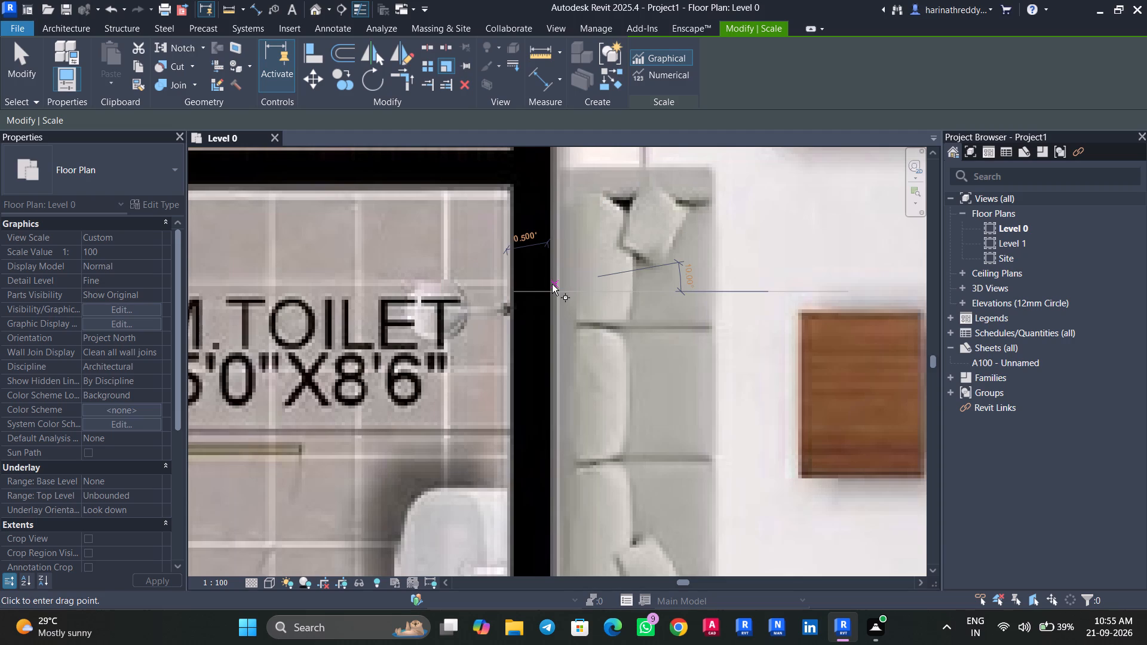
pyautogui.press('Escape')
pyautogui.scroll(-12, 554, 303)
pyautogui.moveTo(557, 337); pyautogui.dragTo(555, 331, button='middle')
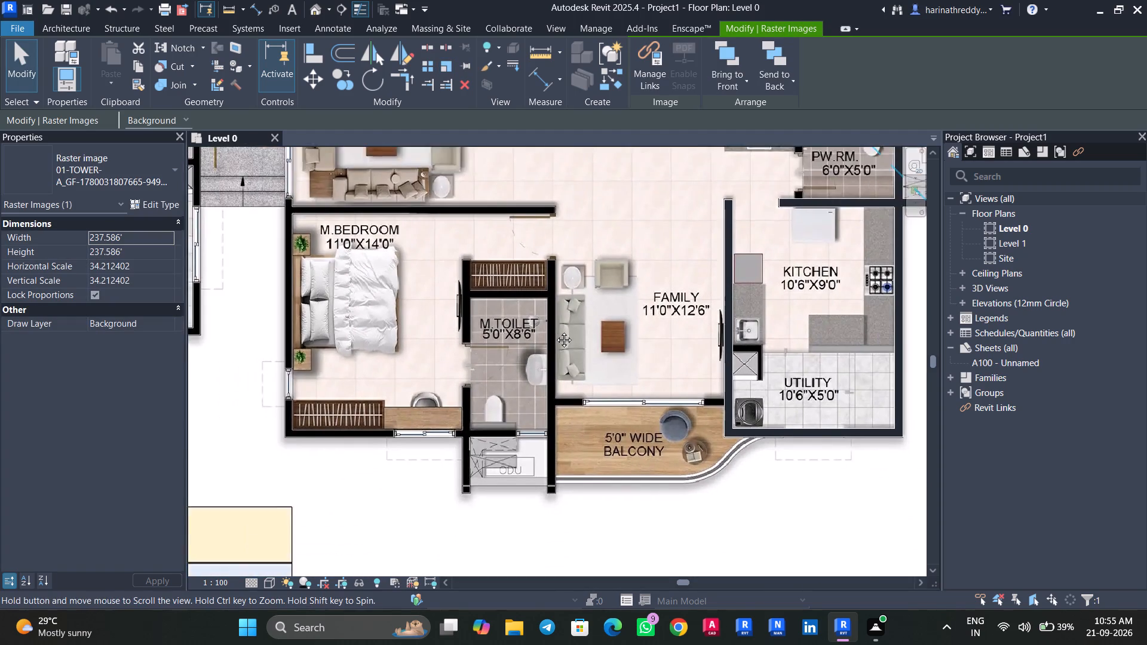
pyautogui.moveTo(555, 331); pyautogui.dragTo(567, 264, button='middle')
pyautogui.press('Escape')
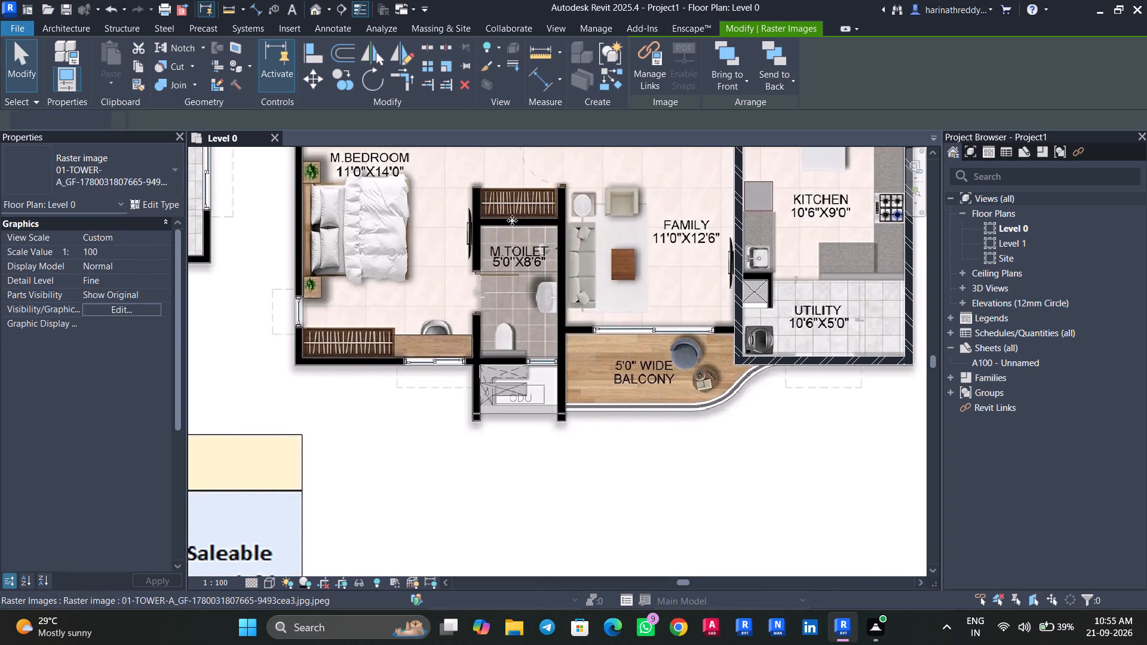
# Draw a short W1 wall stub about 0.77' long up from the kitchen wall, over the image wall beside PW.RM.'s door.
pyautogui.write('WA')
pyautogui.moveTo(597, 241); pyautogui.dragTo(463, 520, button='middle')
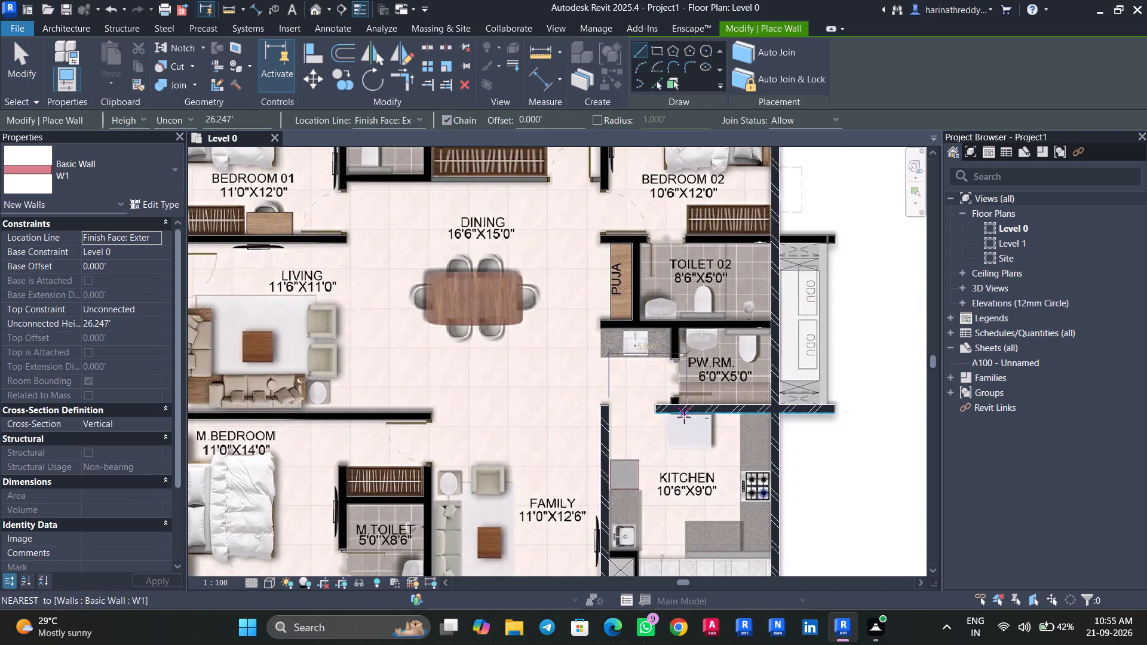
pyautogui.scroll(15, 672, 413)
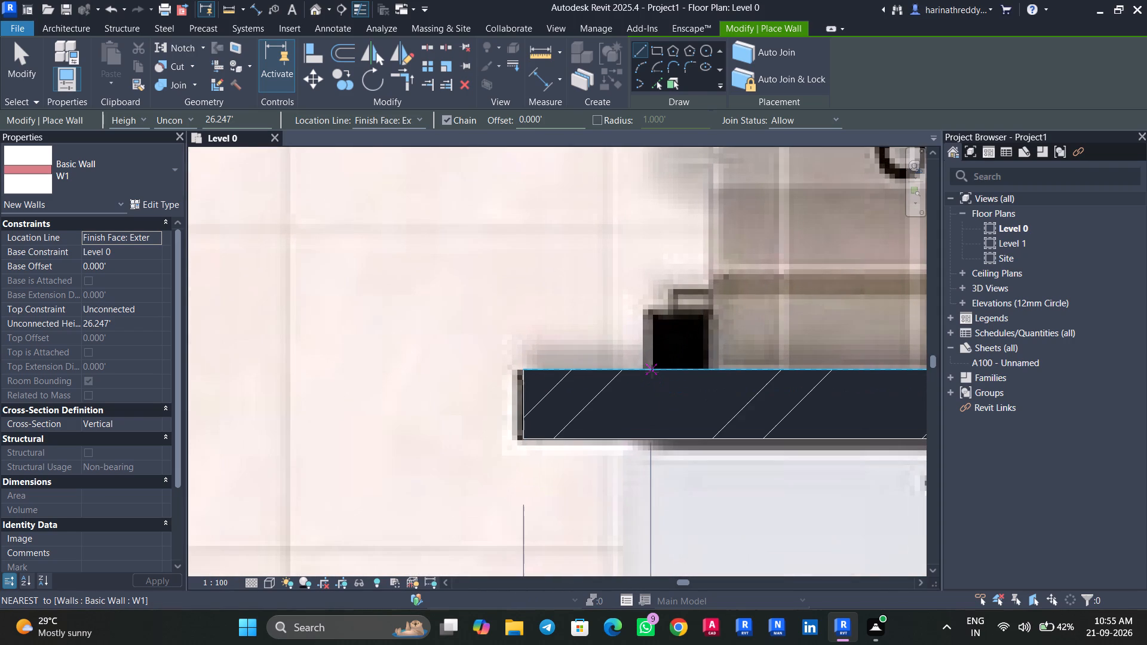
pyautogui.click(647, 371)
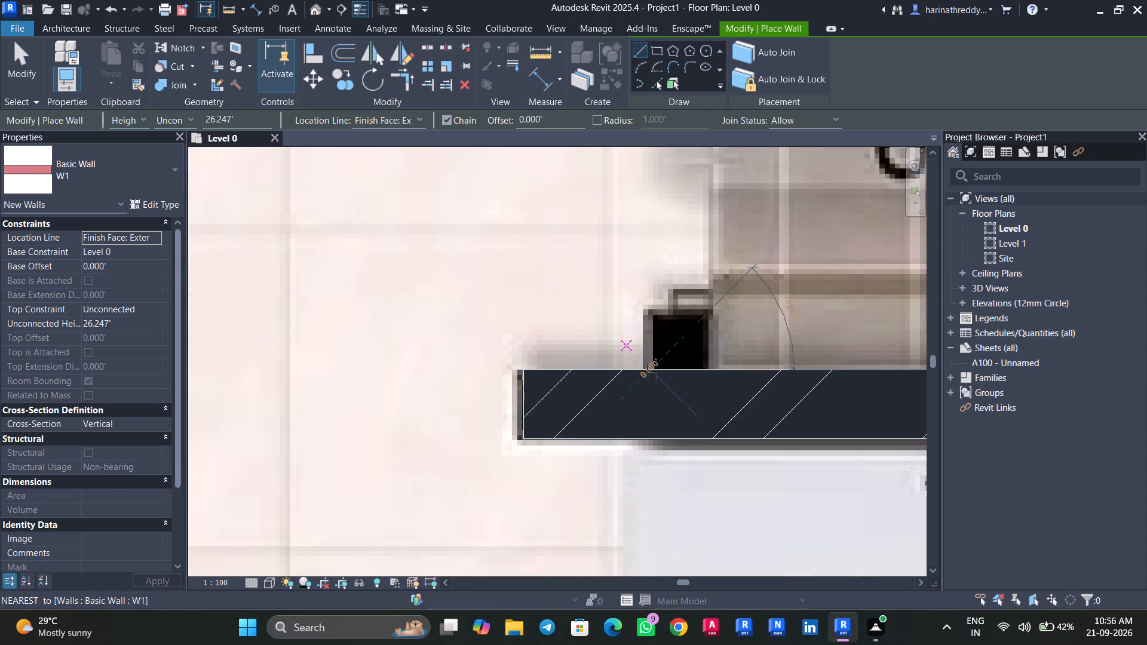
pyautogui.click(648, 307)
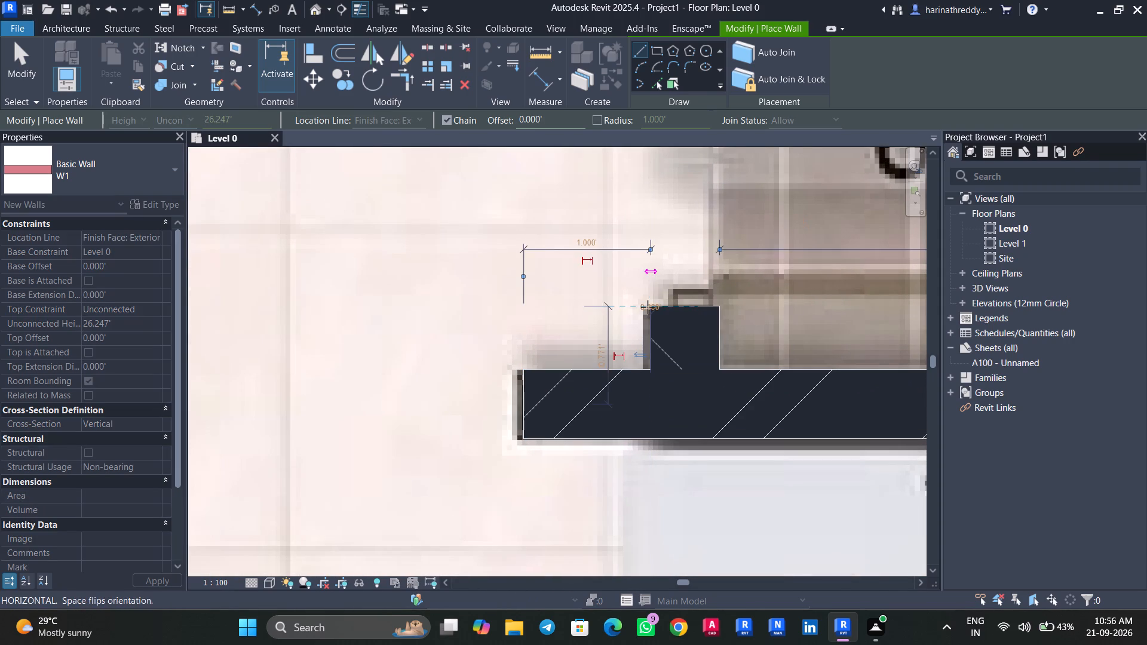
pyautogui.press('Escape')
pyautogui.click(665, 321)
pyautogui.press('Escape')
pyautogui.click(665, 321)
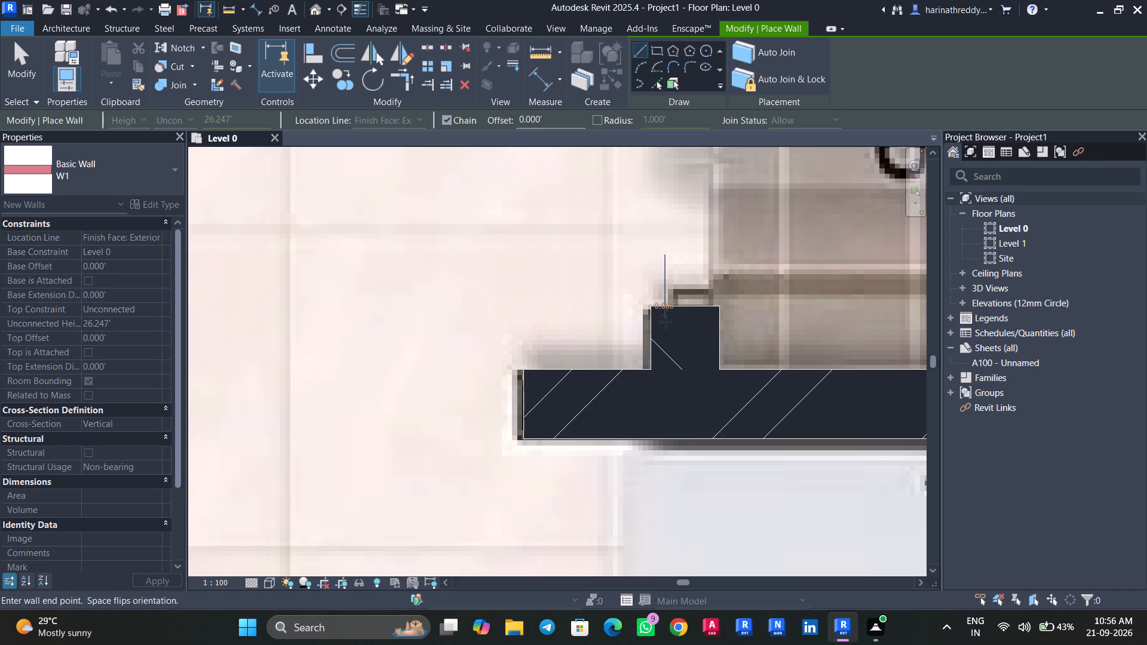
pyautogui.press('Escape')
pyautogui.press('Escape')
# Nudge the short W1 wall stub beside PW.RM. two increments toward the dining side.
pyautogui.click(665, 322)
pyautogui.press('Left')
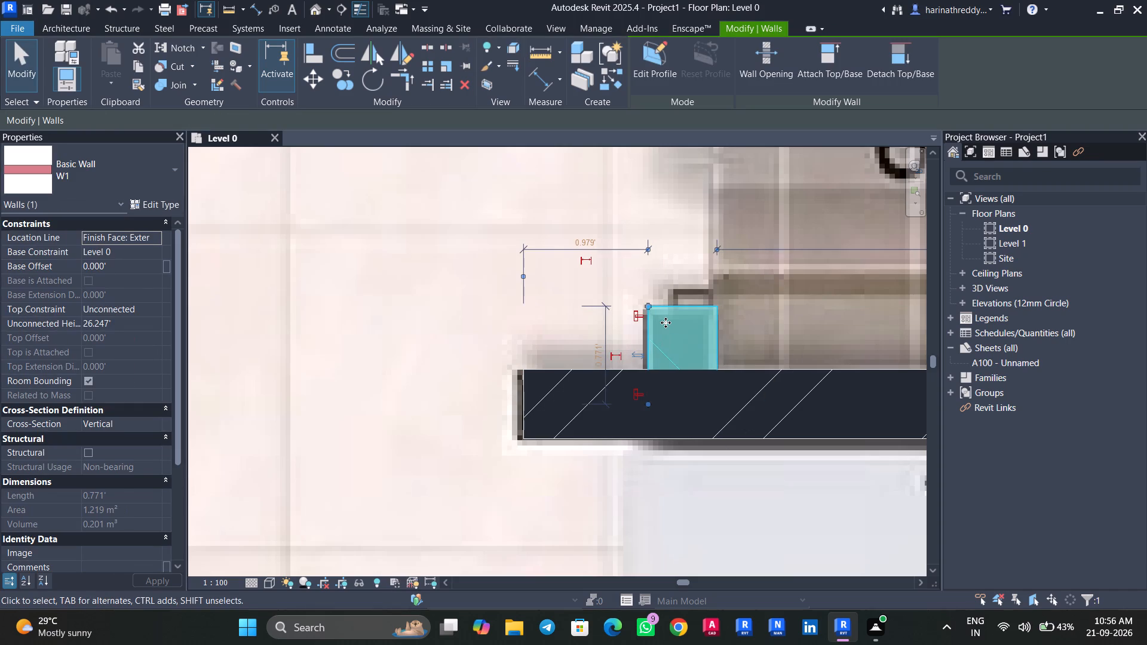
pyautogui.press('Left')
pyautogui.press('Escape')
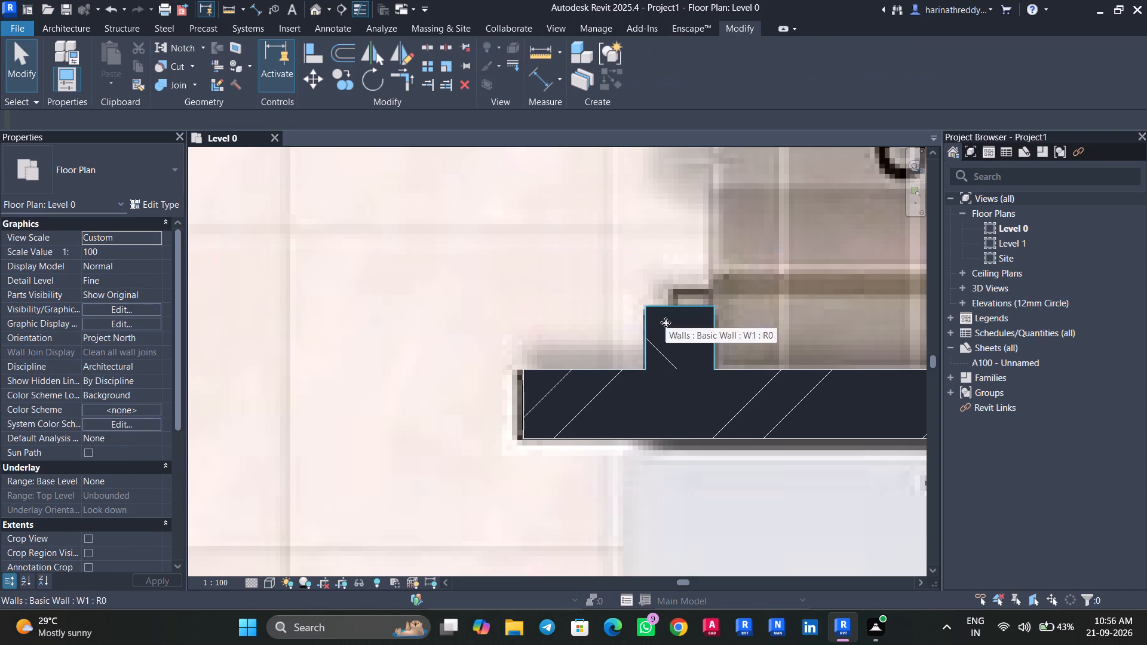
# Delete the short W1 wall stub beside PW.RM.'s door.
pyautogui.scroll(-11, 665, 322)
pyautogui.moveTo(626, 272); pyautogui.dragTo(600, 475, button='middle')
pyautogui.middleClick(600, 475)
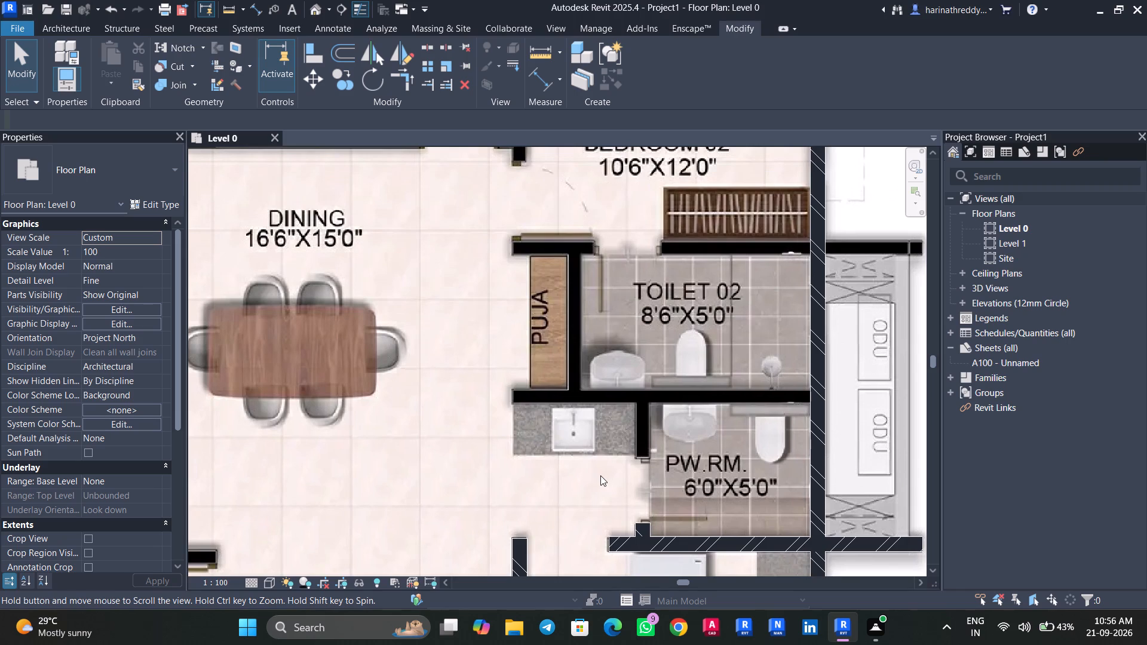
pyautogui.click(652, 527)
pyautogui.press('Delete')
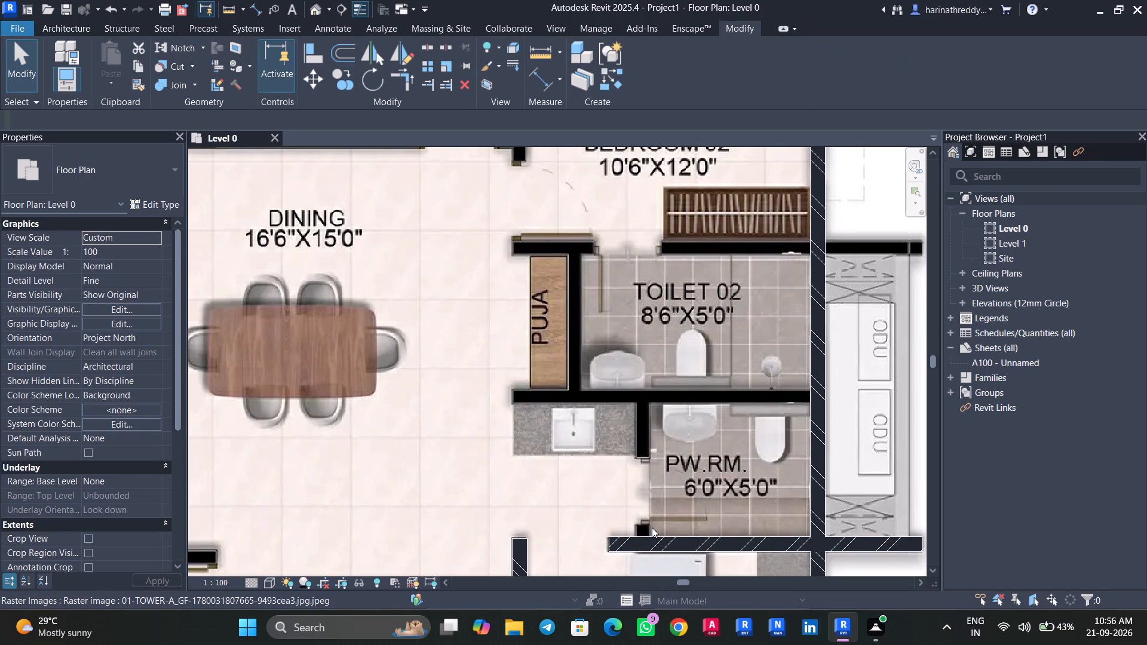
# Examine the image walls of the 2090sft unit and the neighbouring units along the corridor.
pyautogui.scroll(-6, 642, 518)
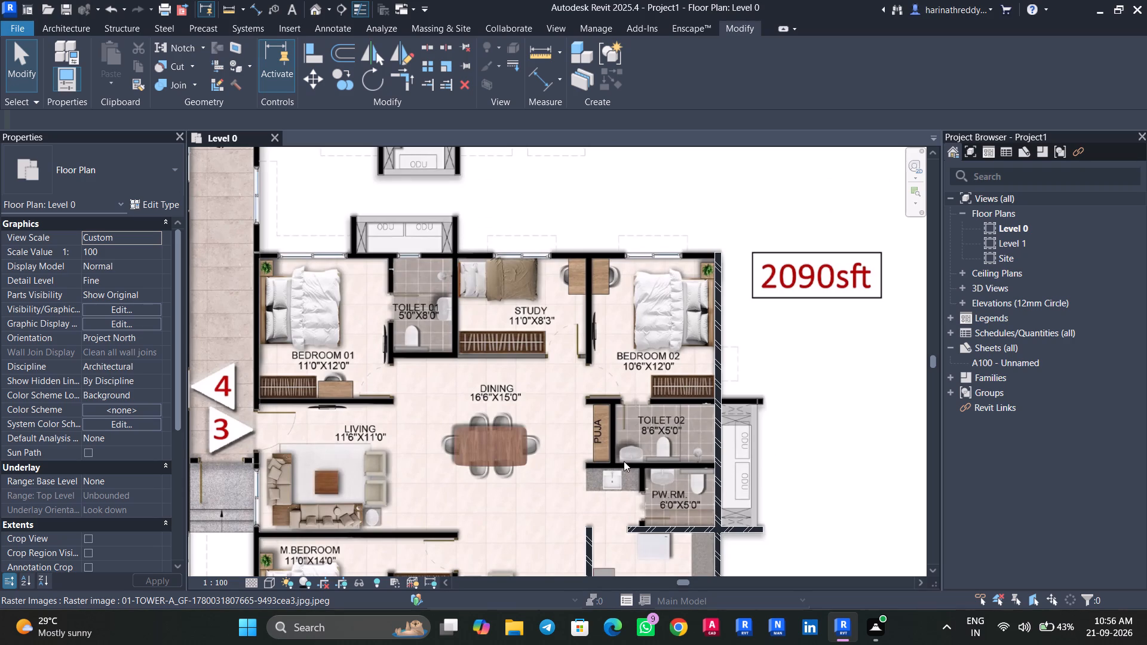
pyautogui.moveTo(419, 341); pyautogui.dragTo(703, 213, button='middle')
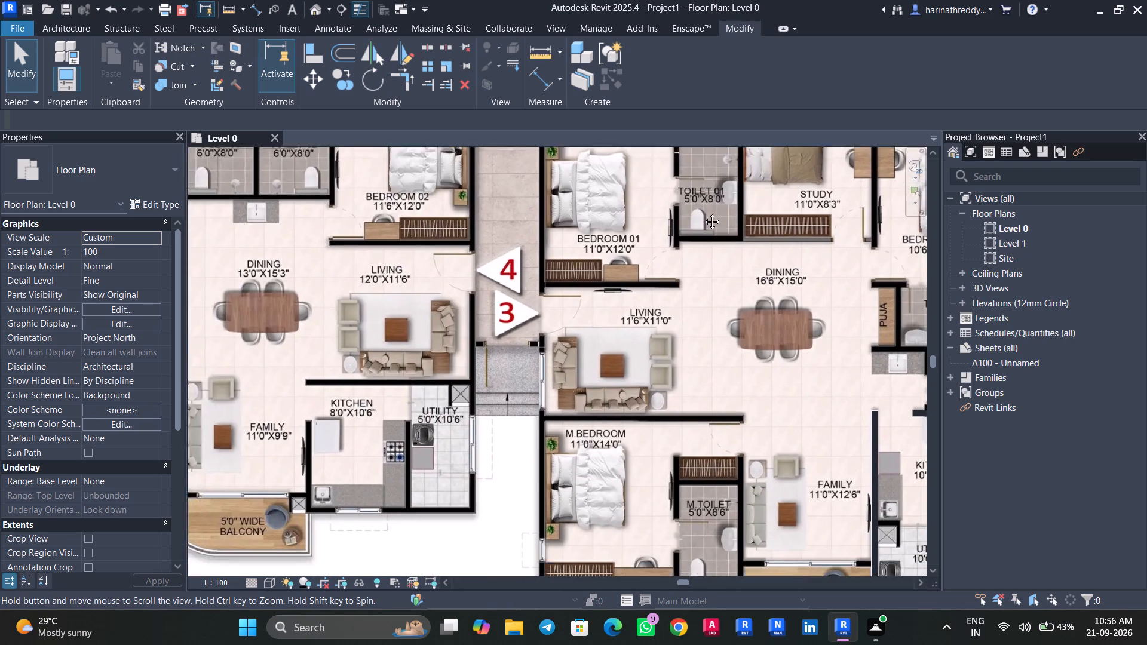
pyautogui.moveTo(703, 213); pyautogui.dragTo(609, 68, button='middle')
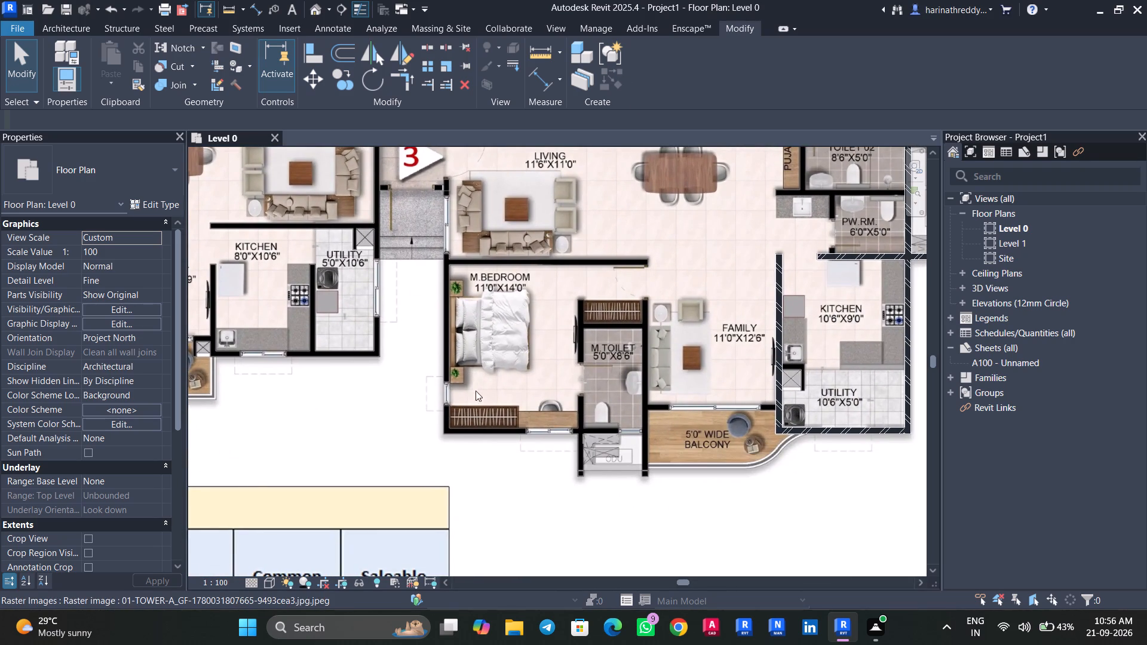
pyautogui.scroll(1, 529, 342)
pyautogui.moveTo(533, 380); pyautogui.dragTo(564, 543, button='middle')
pyautogui.scroll(-2, 535, 394)
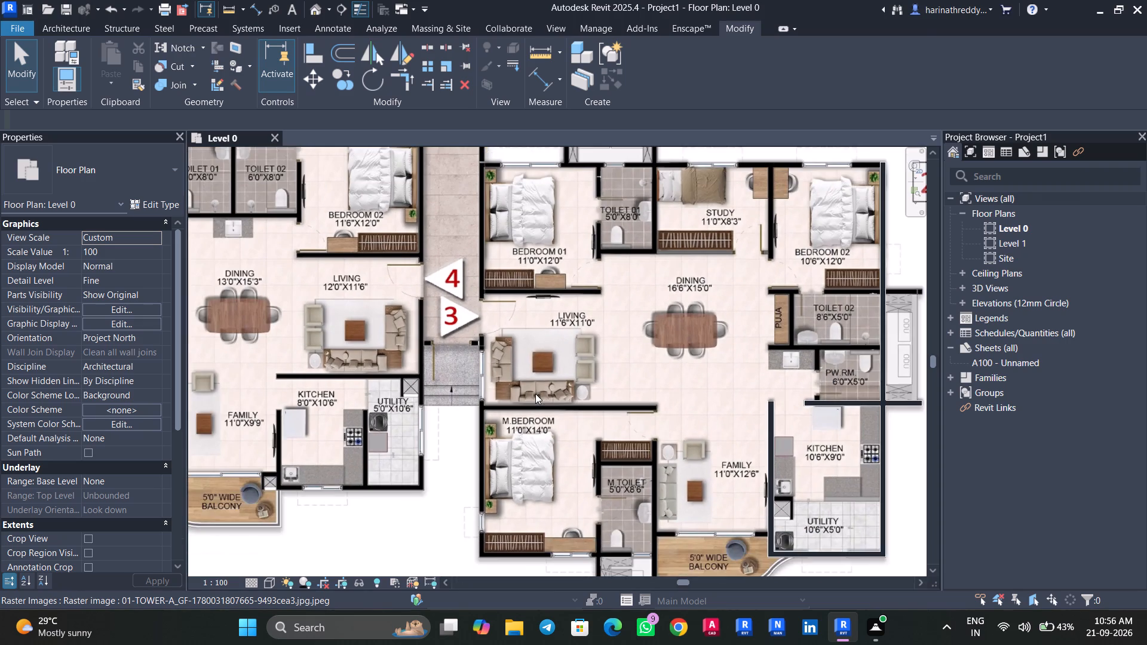
pyautogui.moveTo(523, 383); pyautogui.dragTo(557, 540, button='middle')
pyautogui.moveTo(543, 404); pyautogui.dragTo(536, 583, button='middle')
pyautogui.scroll(-6, 531, 474)
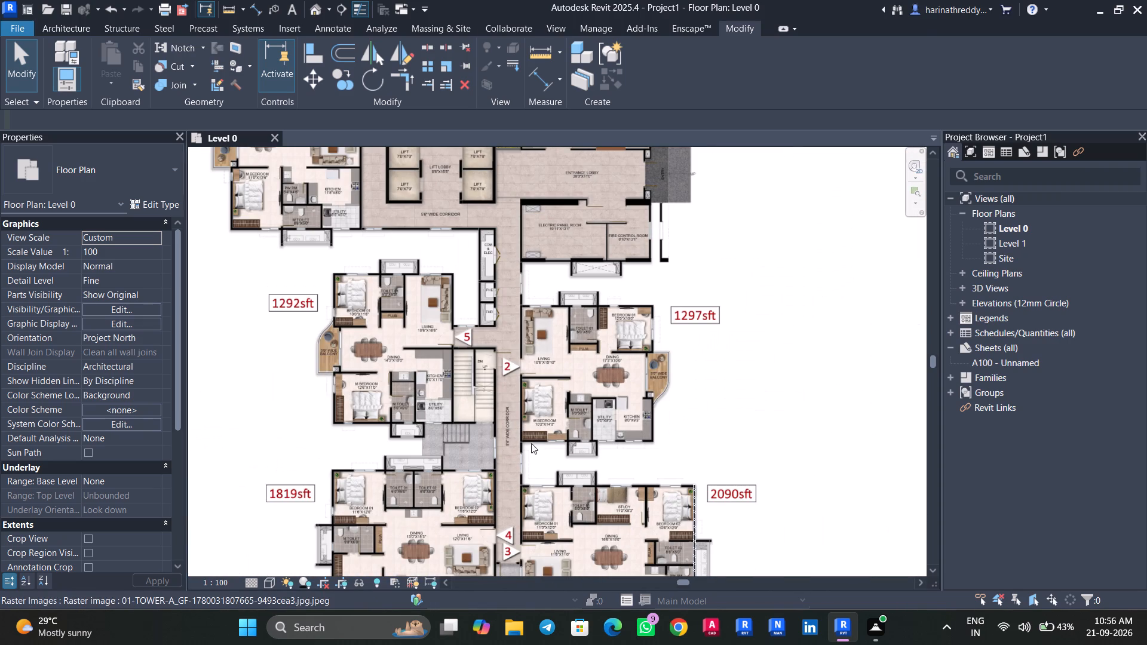
# Check the thickness of the image wall between the corridor and the 1297sft unit's M.BEDROOM with the Scale tool, without scaling the image.
pyautogui.scroll(6, 518, 429)
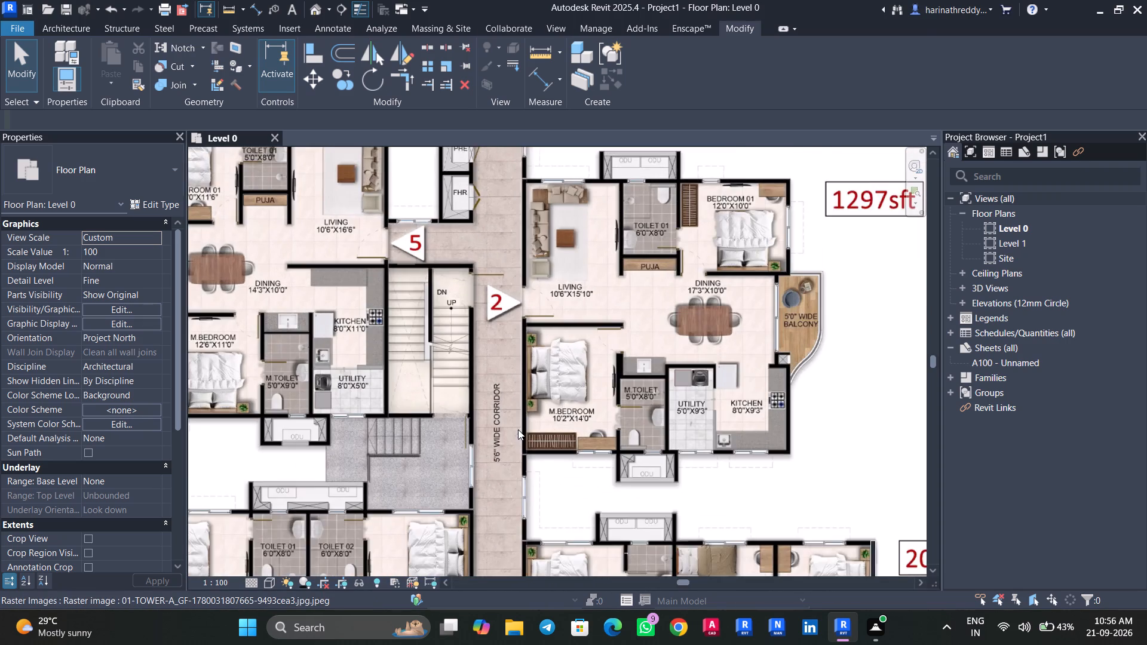
pyautogui.scroll(15, 518, 420)
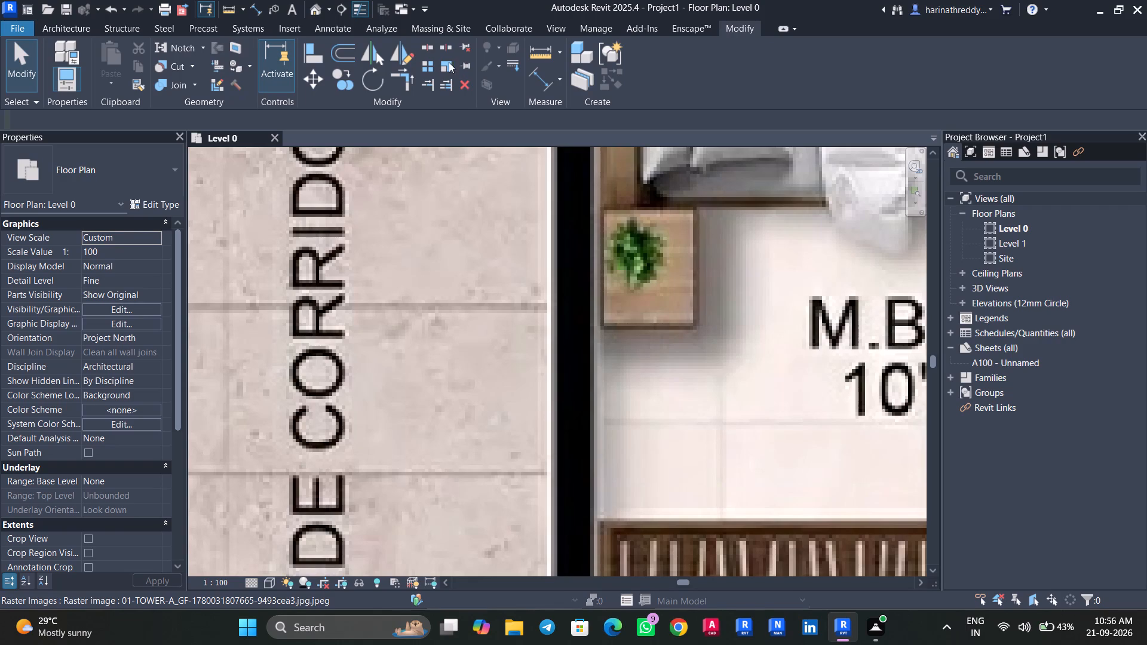
pyautogui.click(441, 64)
pyautogui.press('Escape')
pyautogui.click(531, 246)
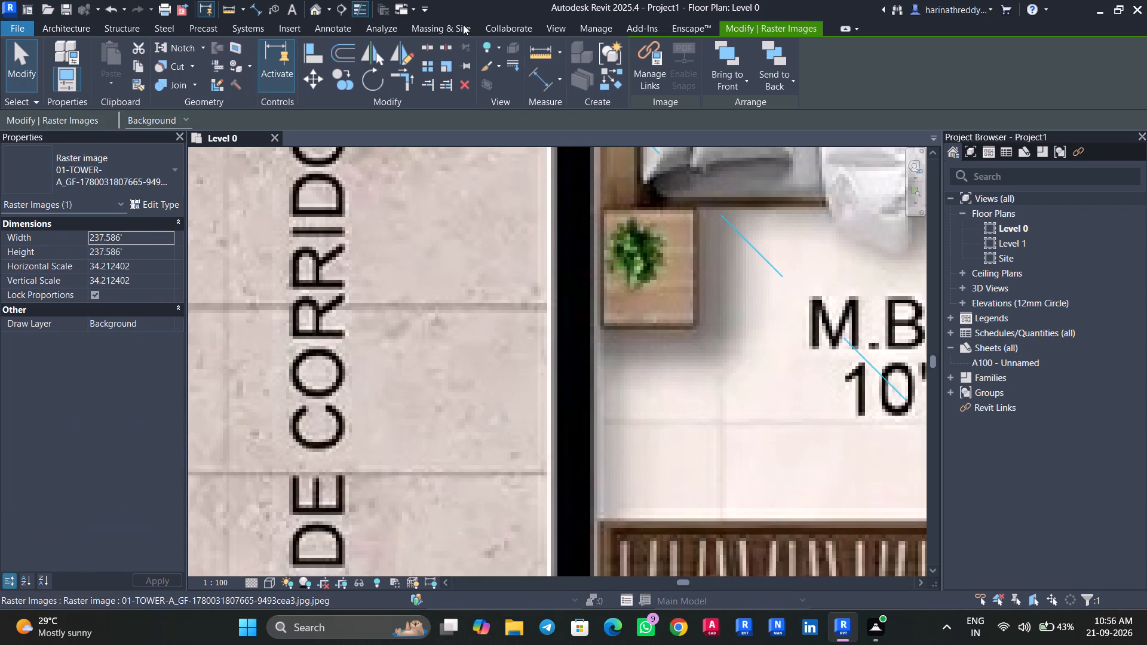
pyautogui.click(443, 64)
pyautogui.click(550, 291)
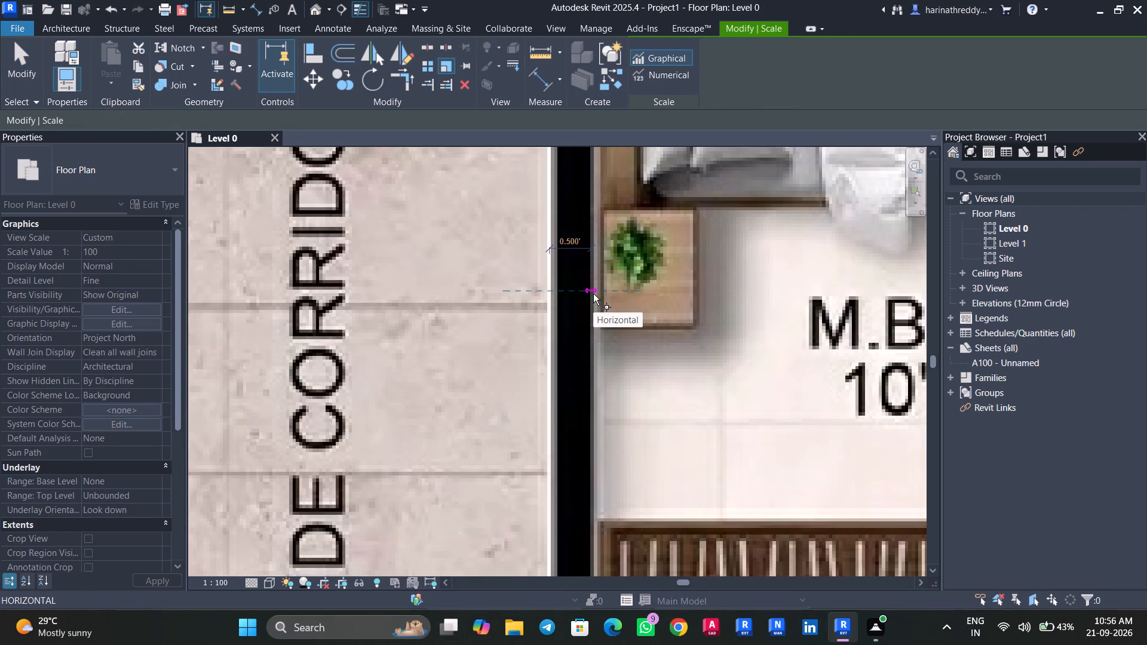
pyautogui.press('Escape')
pyautogui.scroll(-15, 593, 294)
pyautogui.scroll(1, 593, 294)
pyautogui.moveTo(593, 294); pyautogui.dragTo(525, 444, button='middle')
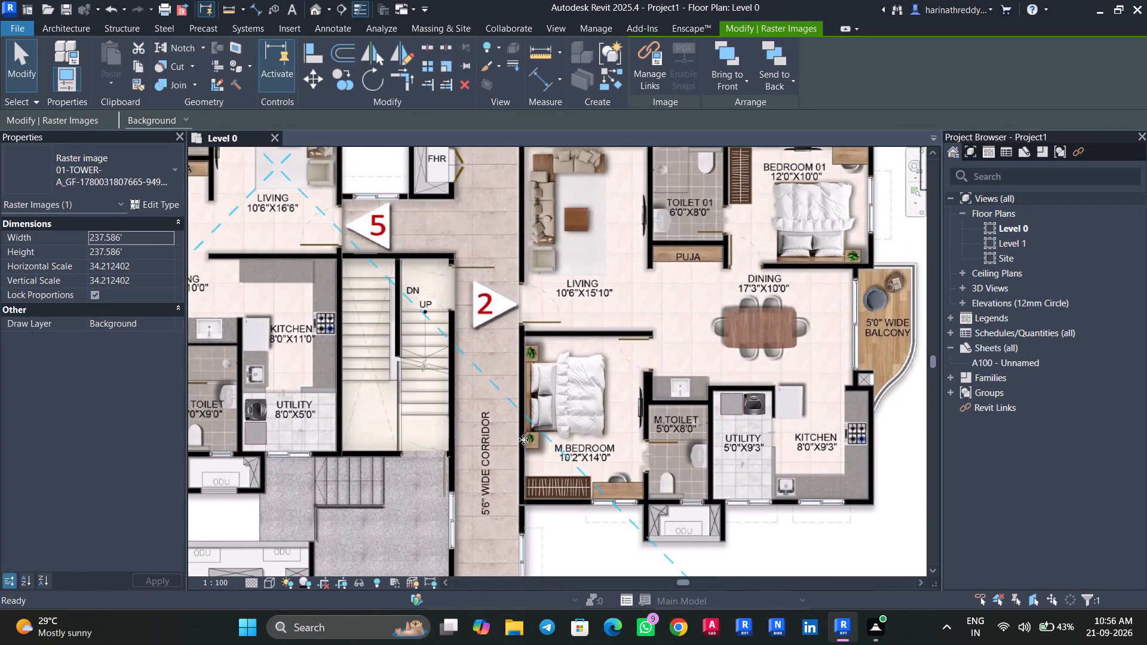
pyautogui.scroll(-3, 570, 289)
pyautogui.moveTo(589, 272); pyautogui.dragTo(576, 330, button='middle')
pyautogui.scroll(1, 576, 330)
pyautogui.press('Escape')
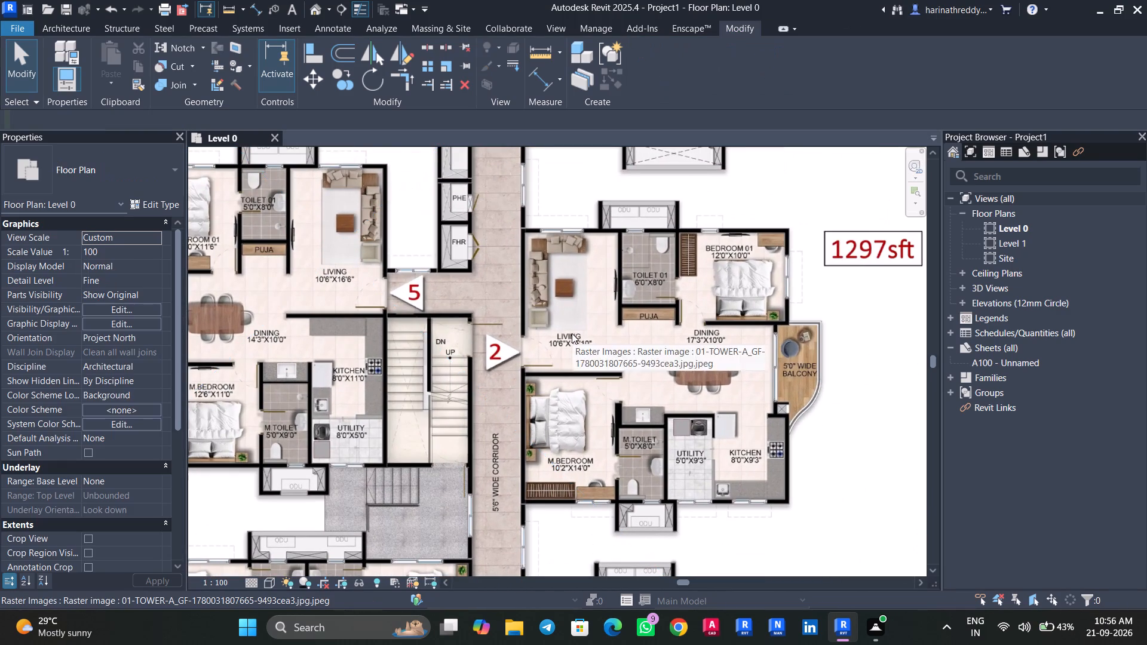
# Draw a W1 wall about 39.3 ft long along the 2090sft unit's upper edge, from BEDROOM 02's outer corner to BEDROOM 01's corridor corner.
pyautogui.write('WA')
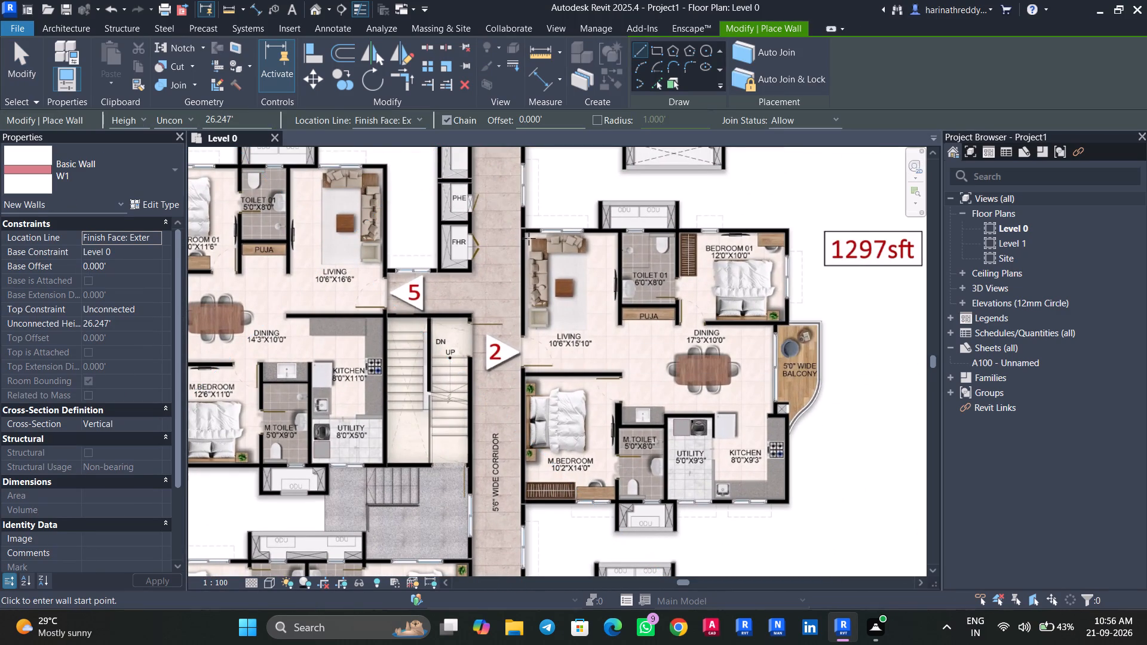
pyautogui.moveTo(767, 425); pyautogui.dragTo(717, 247, button='middle')
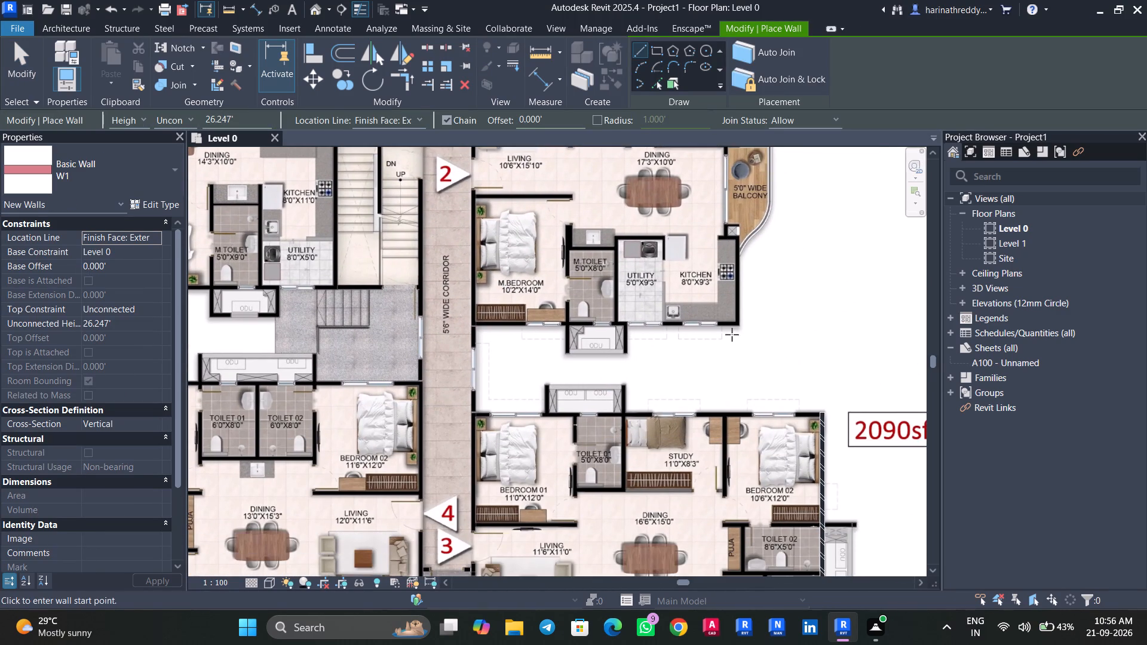
pyautogui.moveTo(761, 422); pyautogui.dragTo(739, 375, button='middle')
pyautogui.scroll(9, 836, 388)
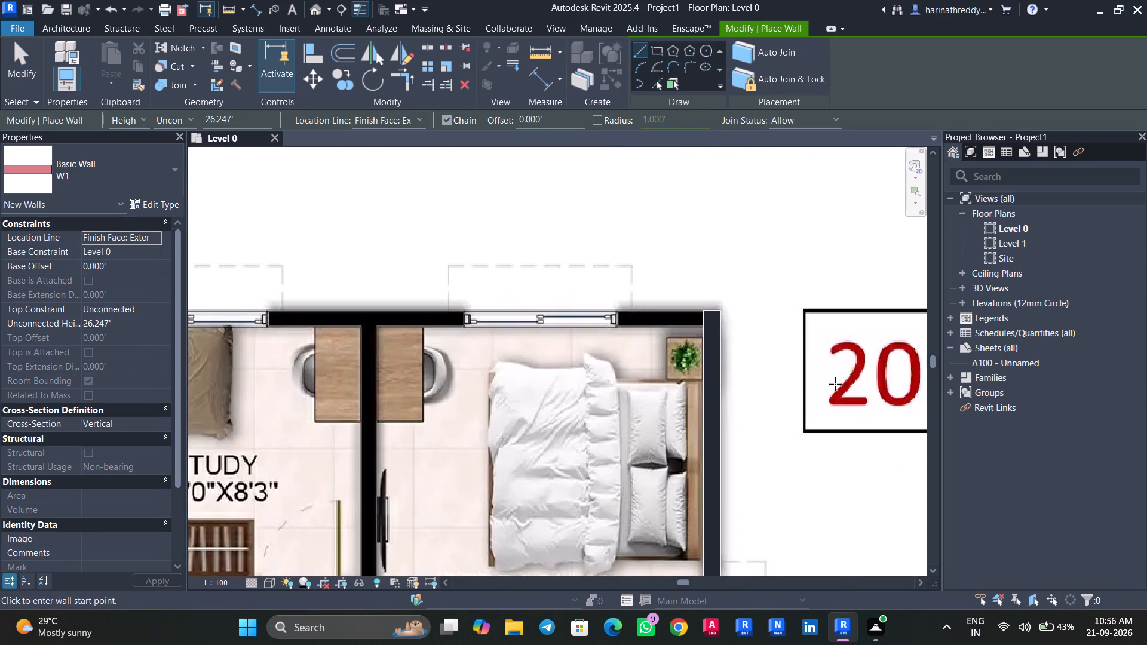
pyautogui.click(705, 309)
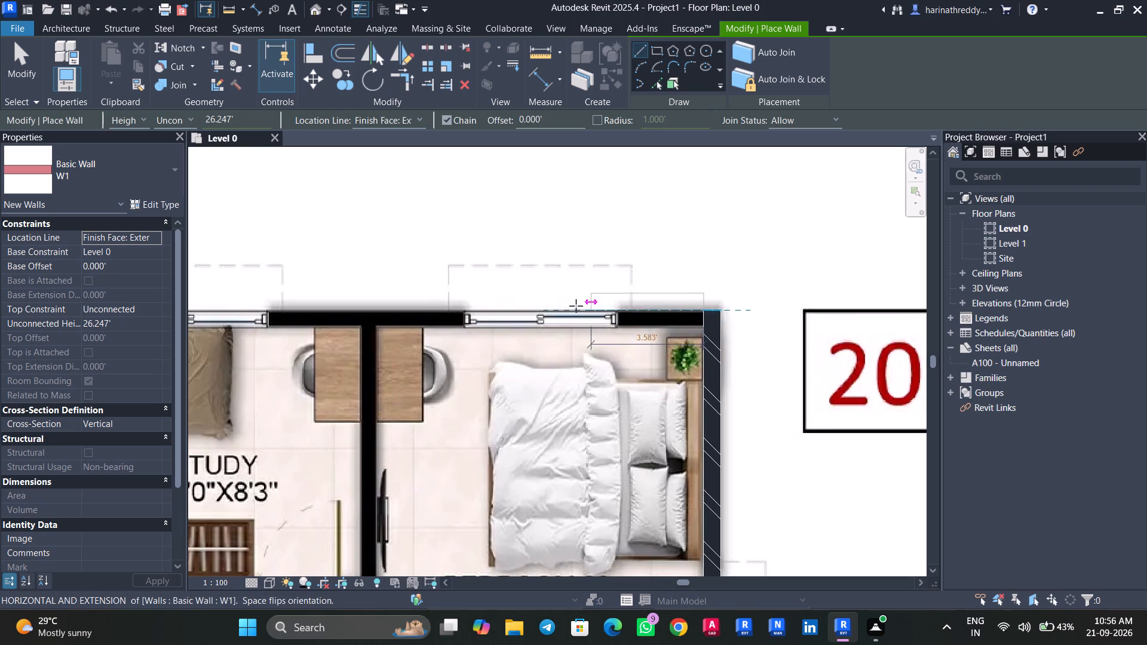
pyautogui.press('space')
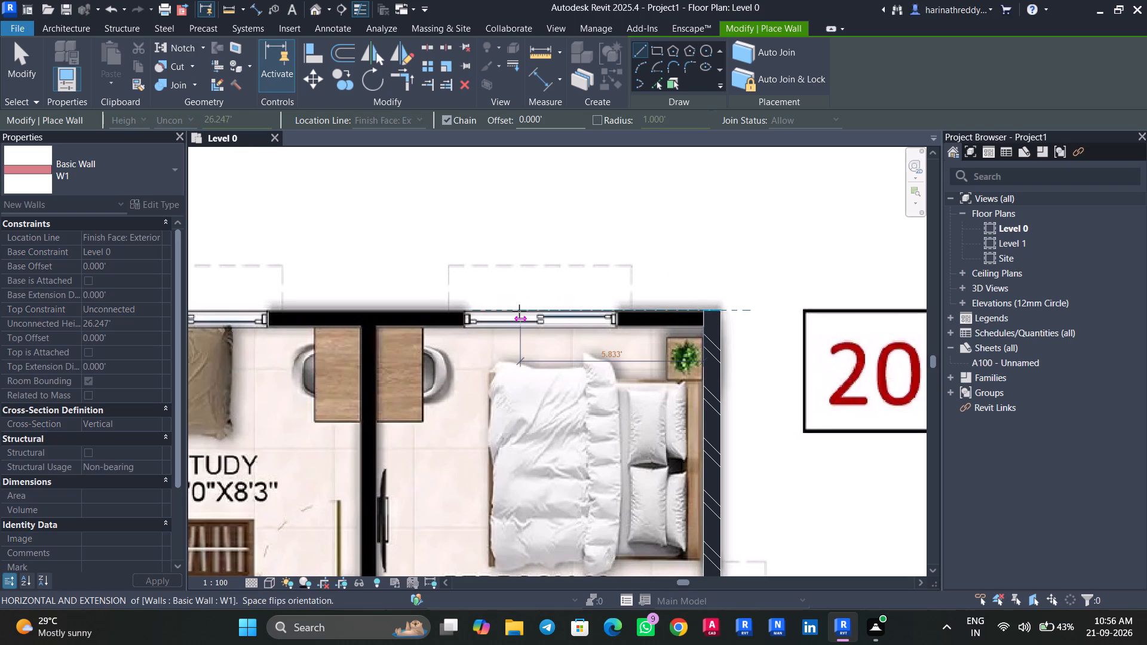
pyautogui.moveTo(517, 311); pyautogui.dragTo(816, 334, button='middle')
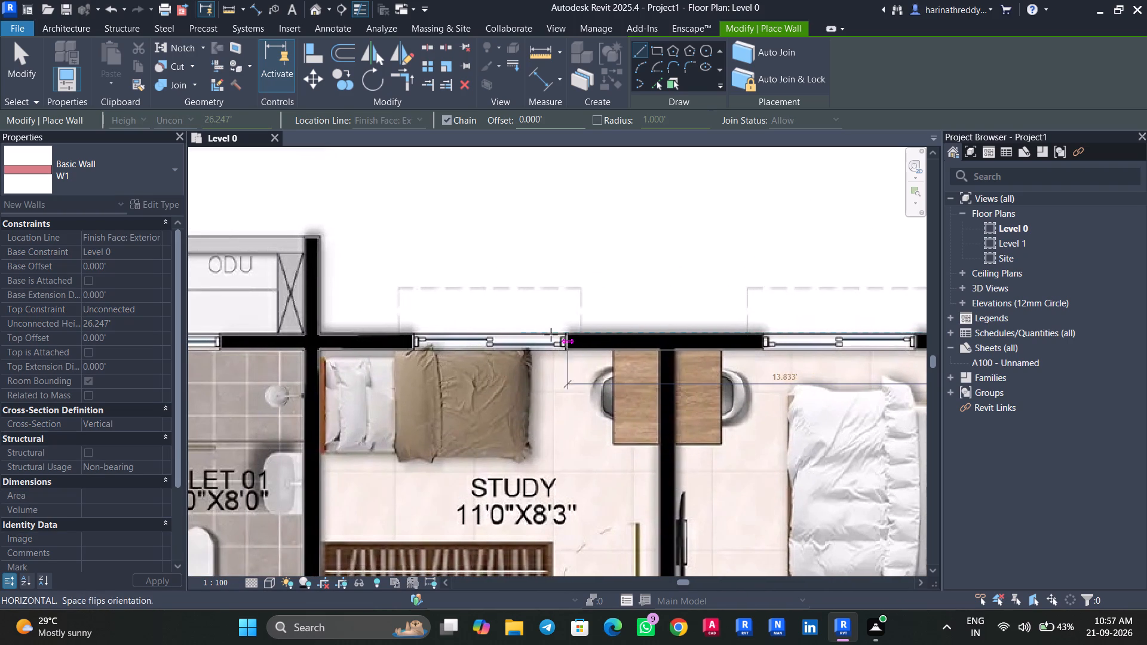
pyautogui.moveTo(540, 332); pyautogui.dragTo(784, 331, button='middle')
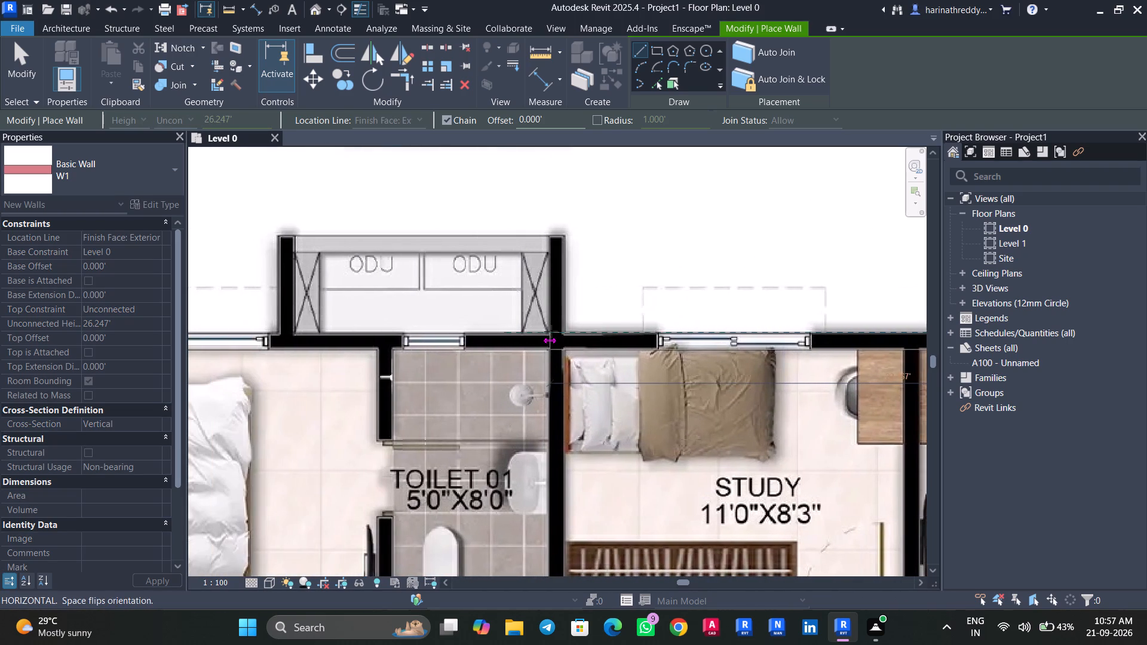
pyautogui.scroll(-6, 551, 331)
pyautogui.middleClick(551, 331)
pyautogui.moveTo(551, 331); pyautogui.dragTo(553, 353, button='middle')
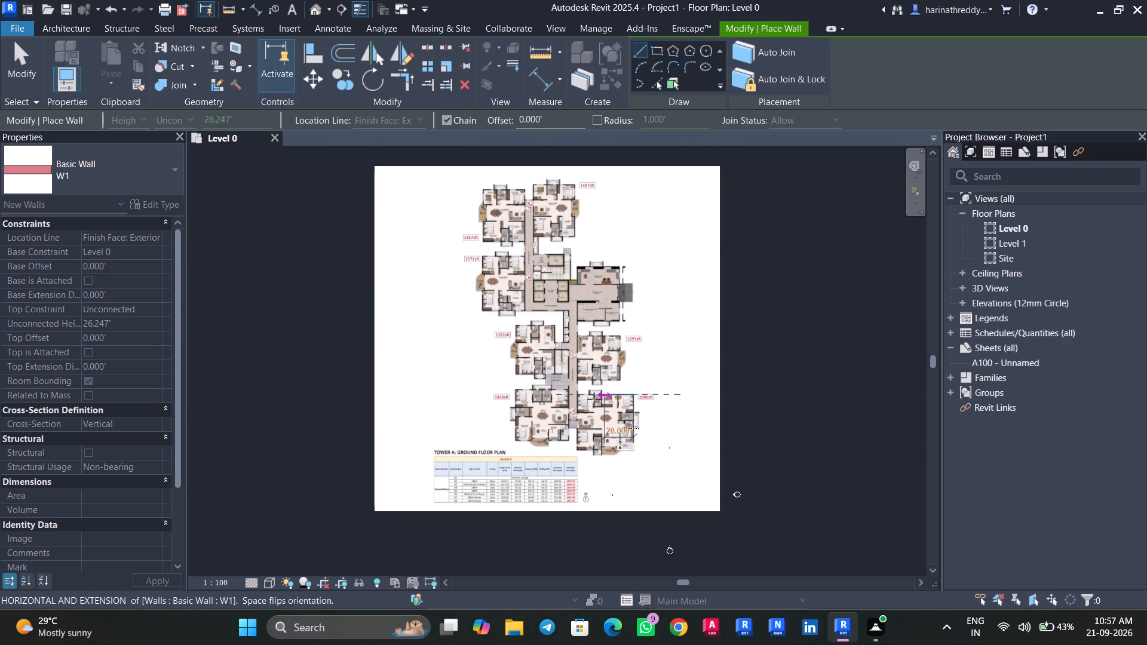
pyautogui.scroll(11, 581, 394)
pyautogui.scroll(-1, 581, 394)
pyautogui.scroll(12, 581, 394)
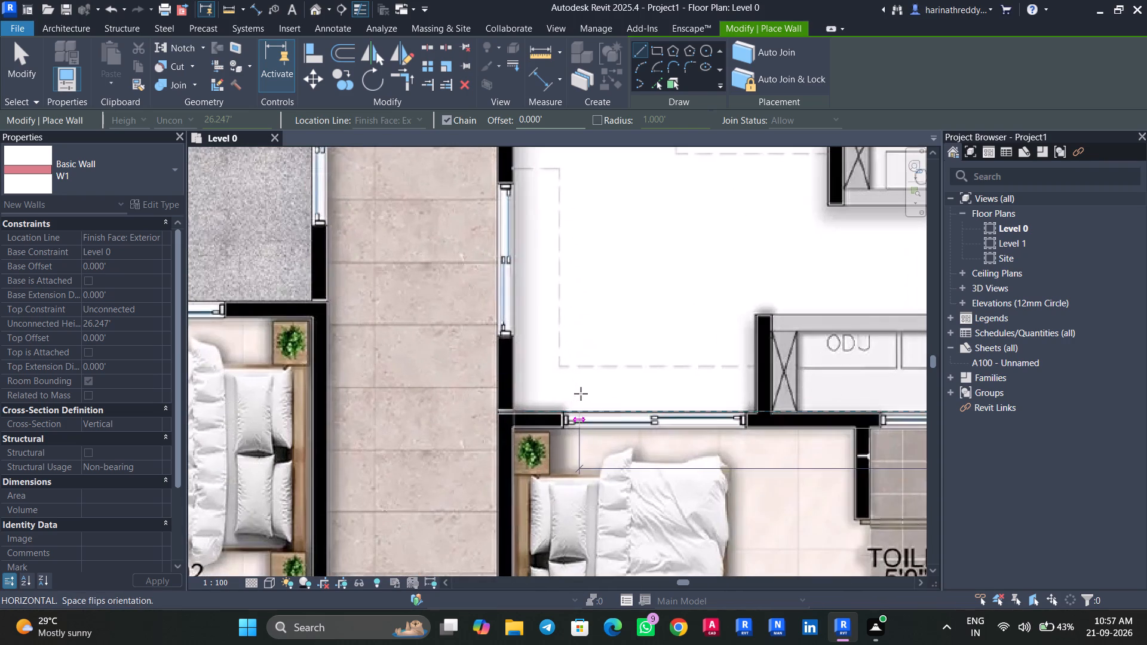
pyautogui.moveTo(593, 420); pyautogui.dragTo(602, 420, button='middle')
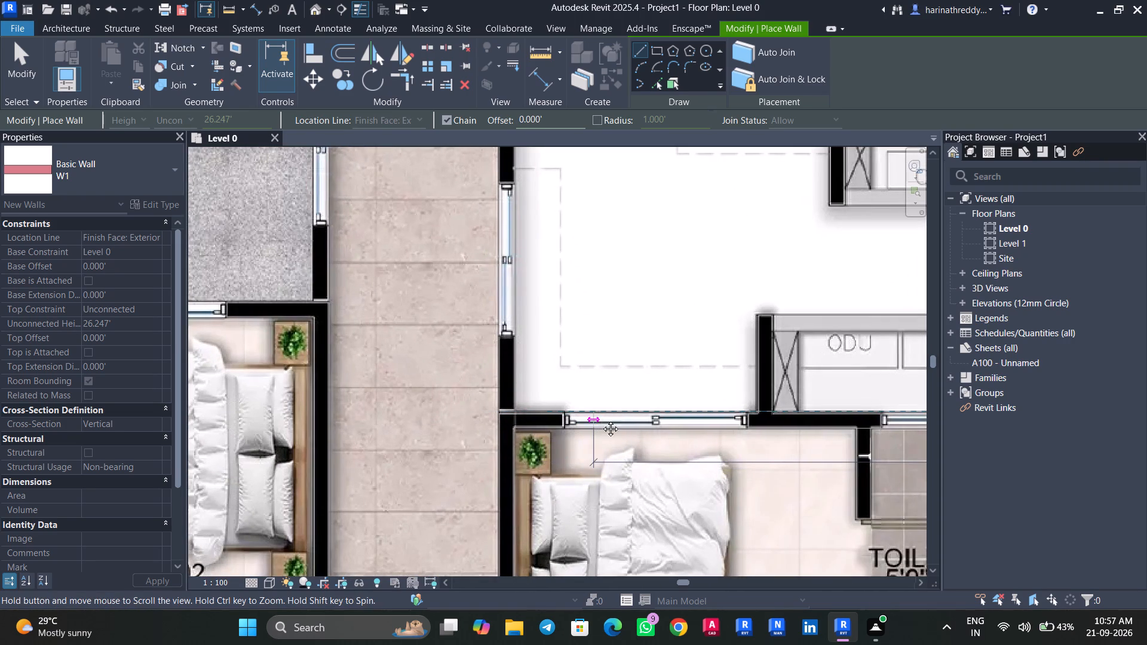
pyautogui.moveTo(602, 420); pyautogui.dragTo(798, 410, button='middle')
pyautogui.scroll(5, 709, 410)
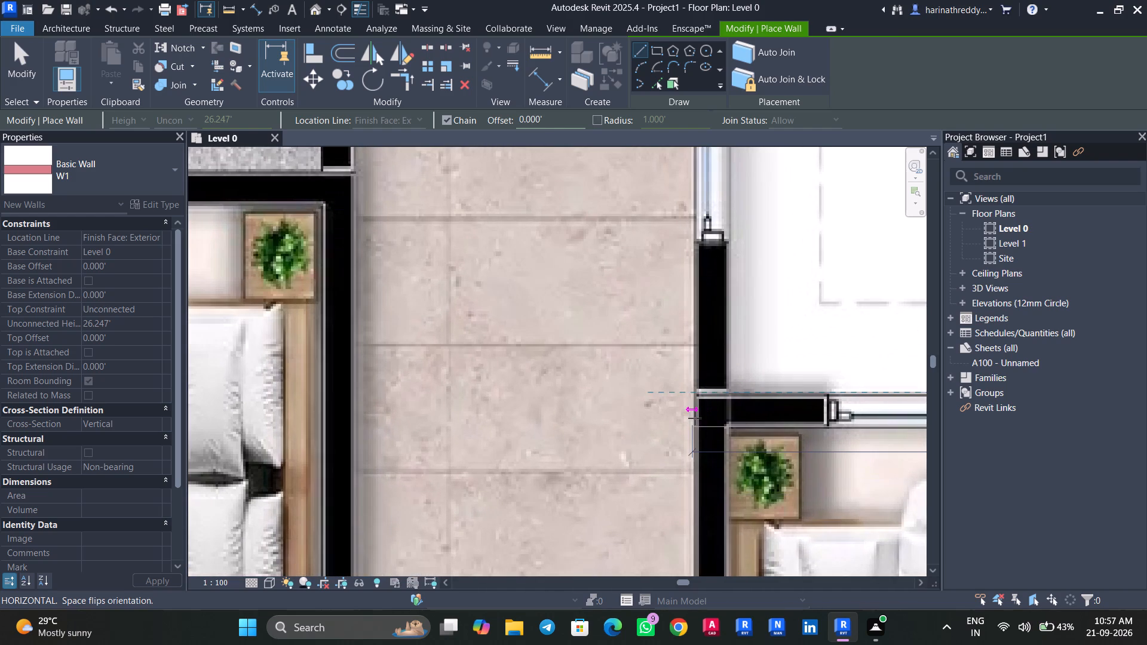
pyautogui.scroll(8, 698, 414)
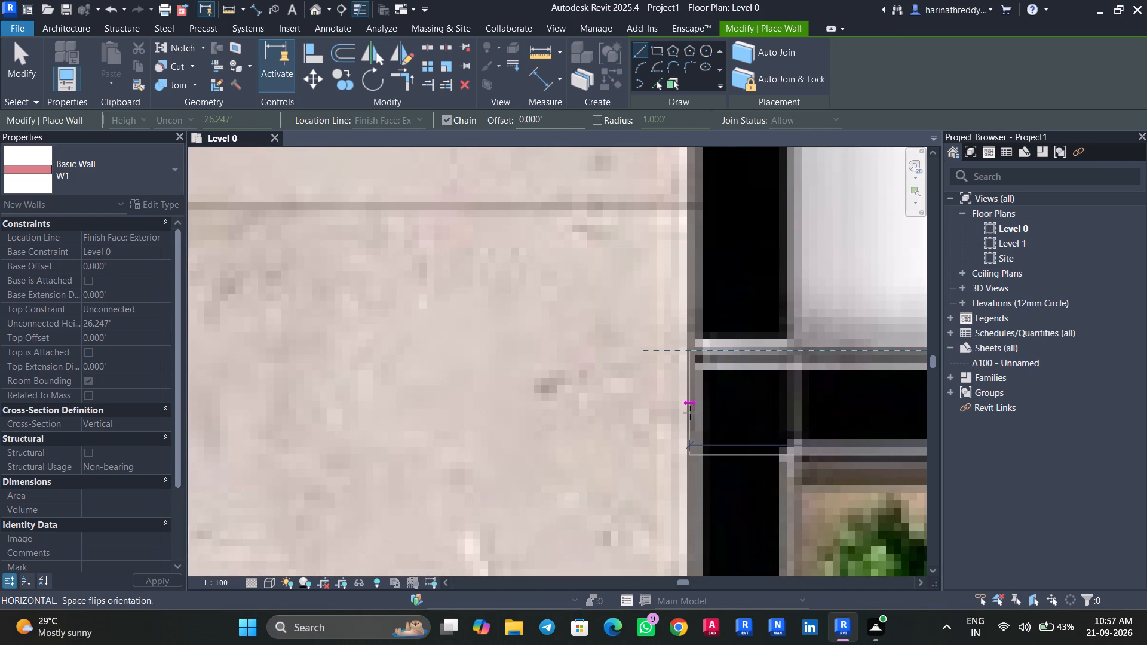
pyautogui.click(690, 413)
pyautogui.press('Escape')
pyautogui.scroll(-6, 732, 417)
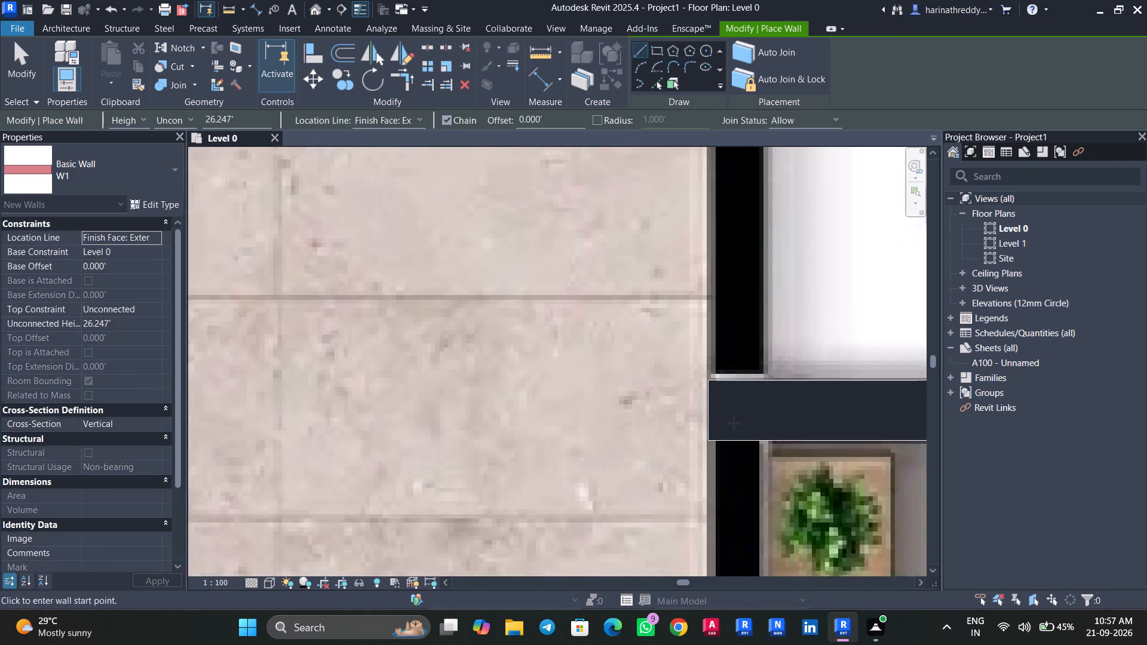
pyautogui.press('Escape')
# Examine the W1 wall along the upper edge of BEDROOM 01, TOILET 01, STUDY and BEDROOM 02 against the plan image.
pyautogui.scroll(-7, 739, 425)
pyautogui.moveTo(760, 437); pyautogui.dragTo(587, 400, button='middle')
pyautogui.scroll(-4, 882, 414)
pyautogui.moveTo(872, 417); pyautogui.dragTo(578, 408, button='middle')
pyautogui.moveTo(830, 422); pyautogui.dragTo(569, 408, button='middle')
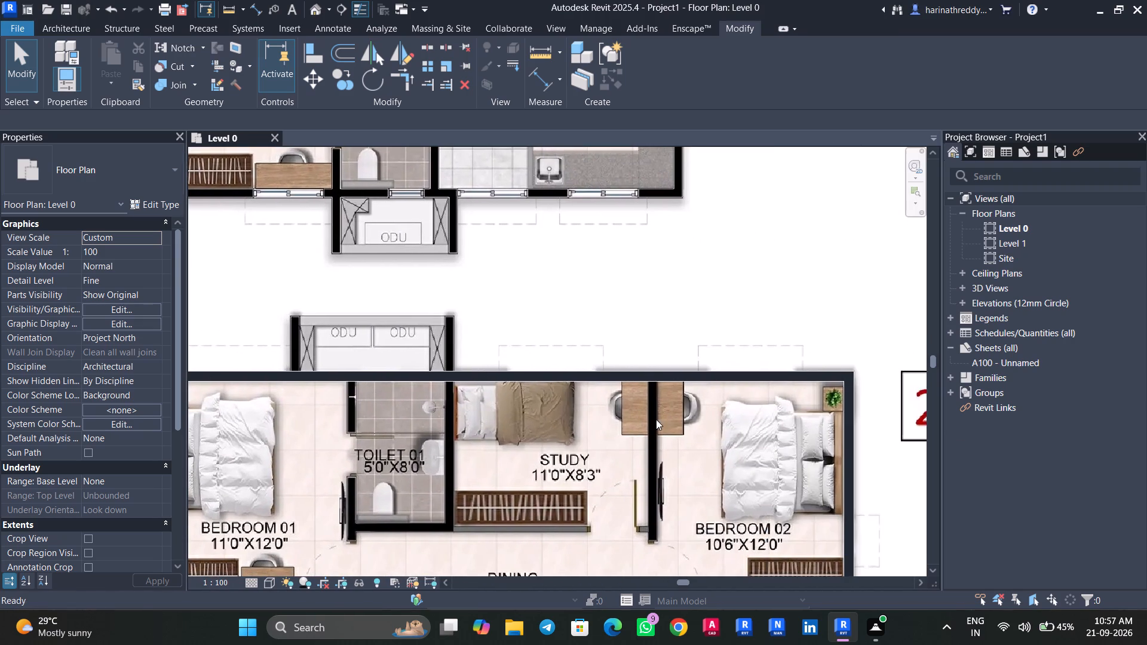
pyautogui.press('Escape')
pyautogui.click(715, 387)
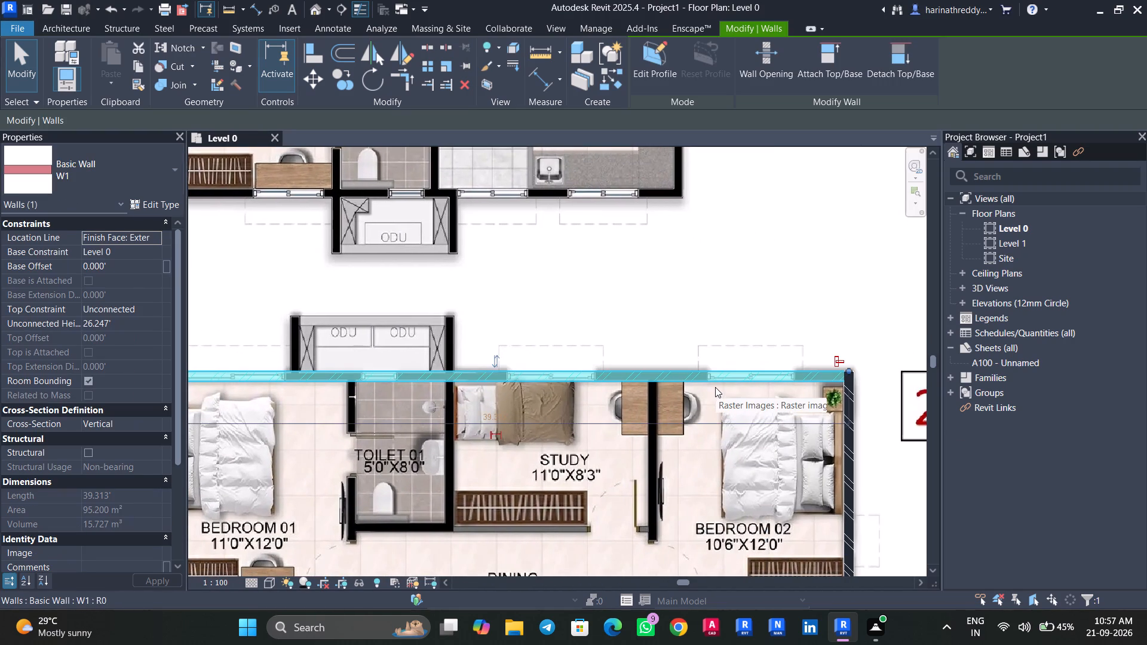
pyautogui.press('Escape')
# Draw a W1 wall along the 2090sft unit's corridor side, from BEDROOM 01's upper corner past LIVING to M.BEDROOM's lower outer corner.
pyautogui.moveTo(688, 387); pyautogui.dragTo(885, 308, button='middle')
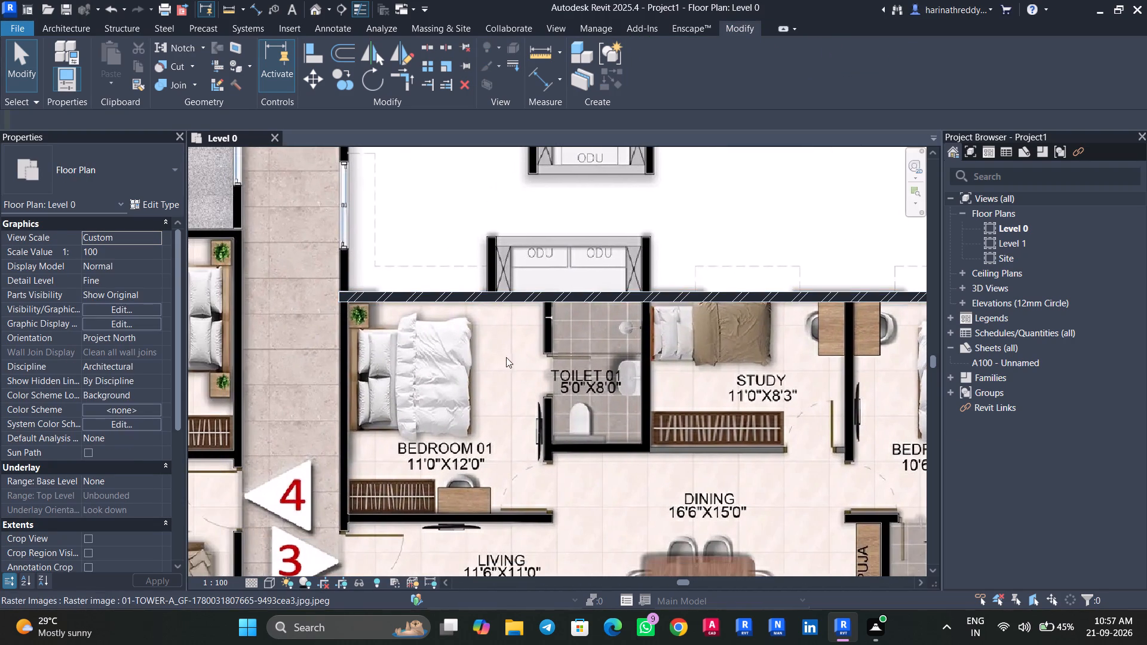
pyautogui.moveTo(529, 352); pyautogui.dragTo(643, 145, button='middle')
pyautogui.scroll(-2, 529, 275)
pyautogui.scroll(1, 465, 268)
pyautogui.moveTo(465, 268); pyautogui.dragTo(458, 404, button='middle')
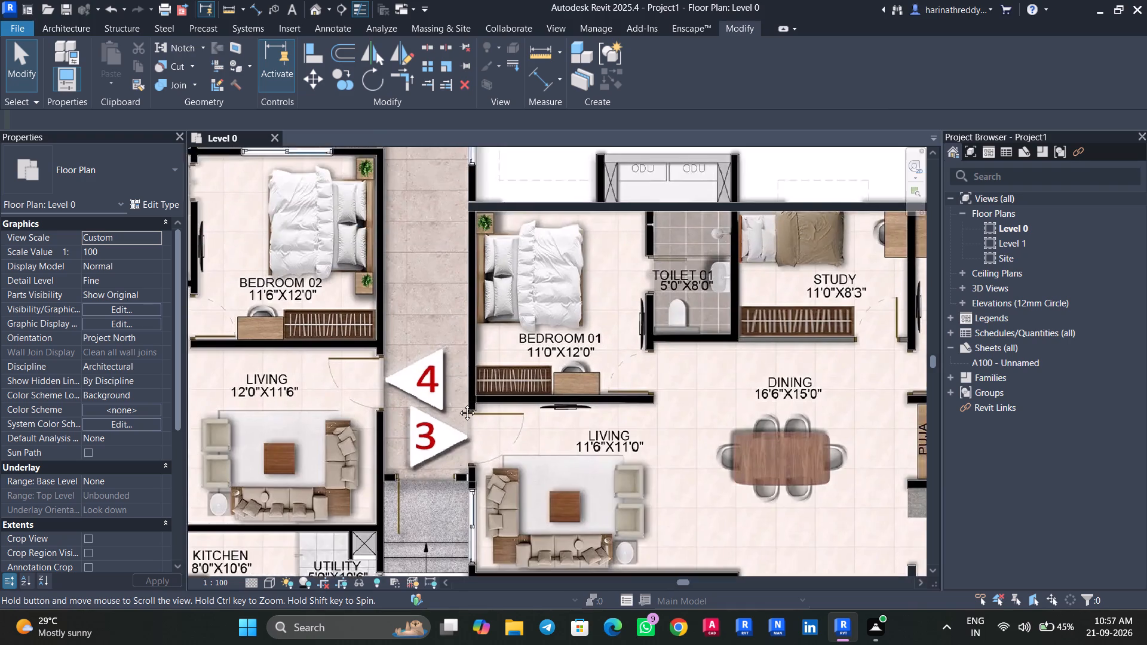
pyautogui.moveTo(458, 404); pyautogui.dragTo(453, 472, button='middle')
pyautogui.scroll(7, 464, 392)
pyautogui.write('WA')
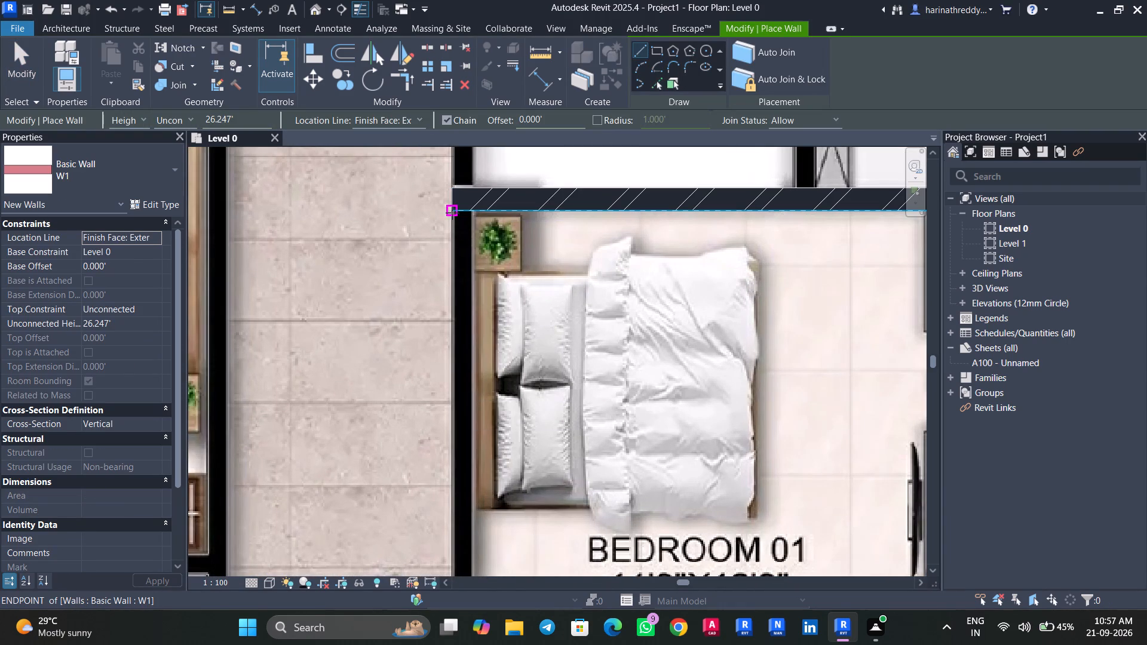
pyautogui.click(452, 210)
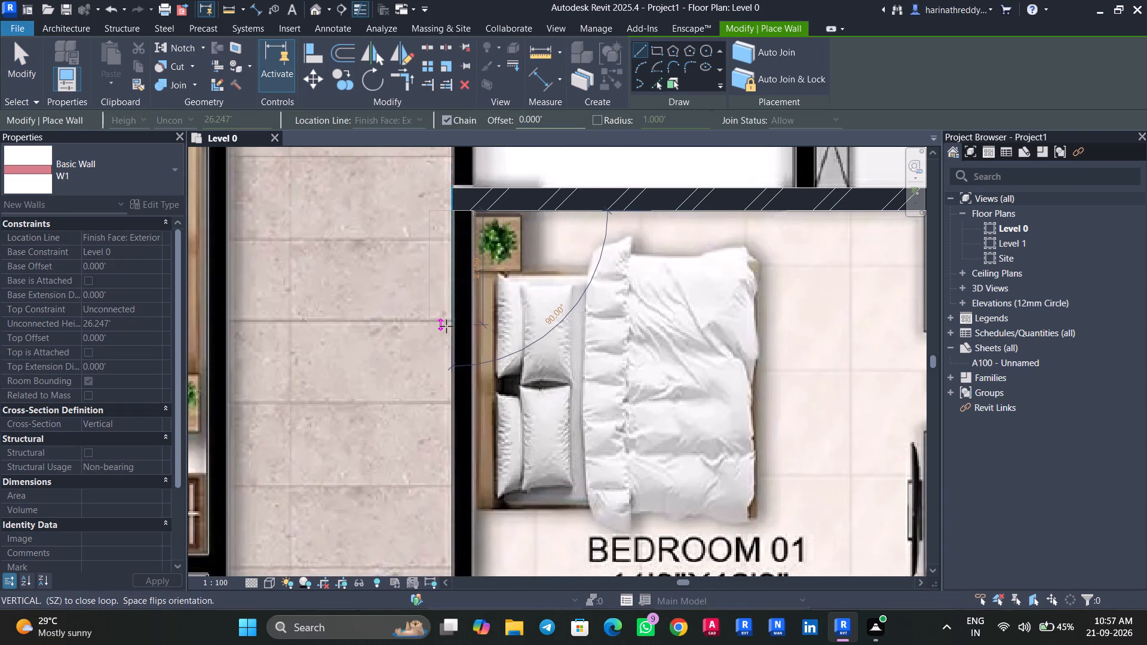
pyautogui.press('space')
pyautogui.scroll(-2, 446, 329)
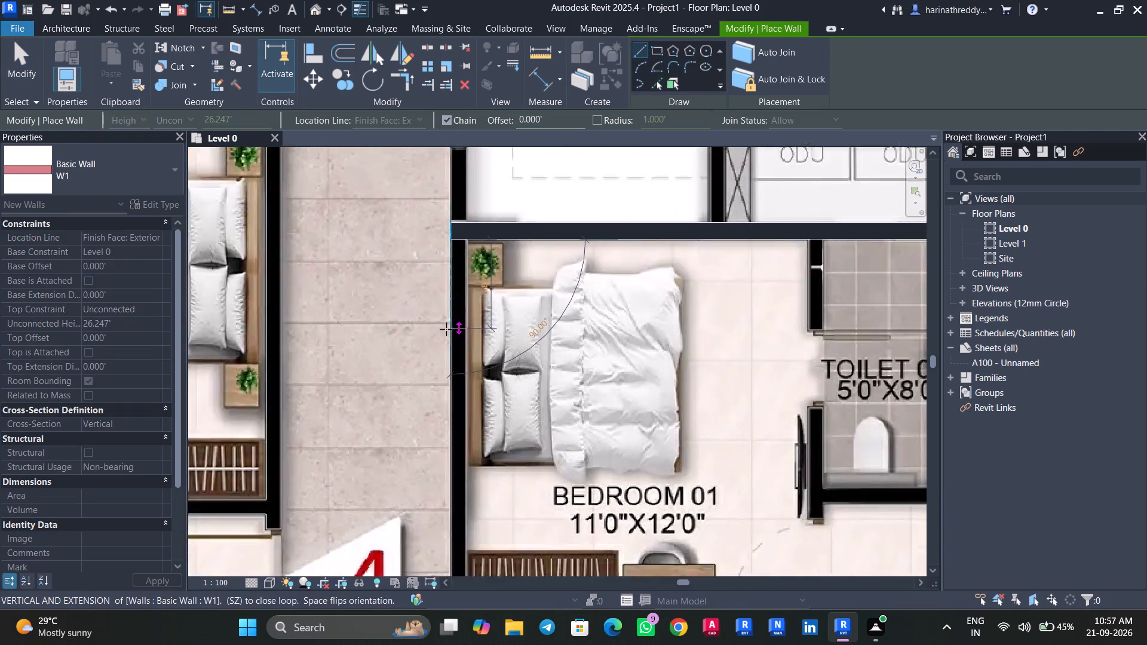
pyautogui.scroll(-3, 446, 329)
pyautogui.moveTo(446, 329); pyautogui.dragTo(458, 140, button='middle')
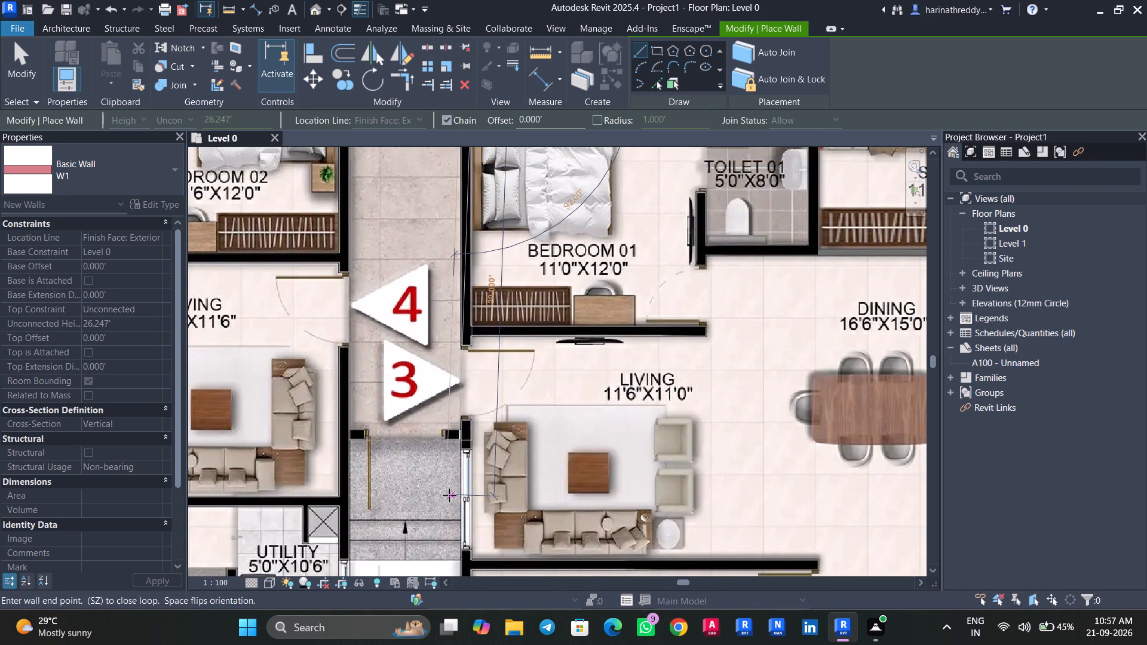
pyautogui.moveTo(449, 495); pyautogui.dragTo(470, 328, button='middle')
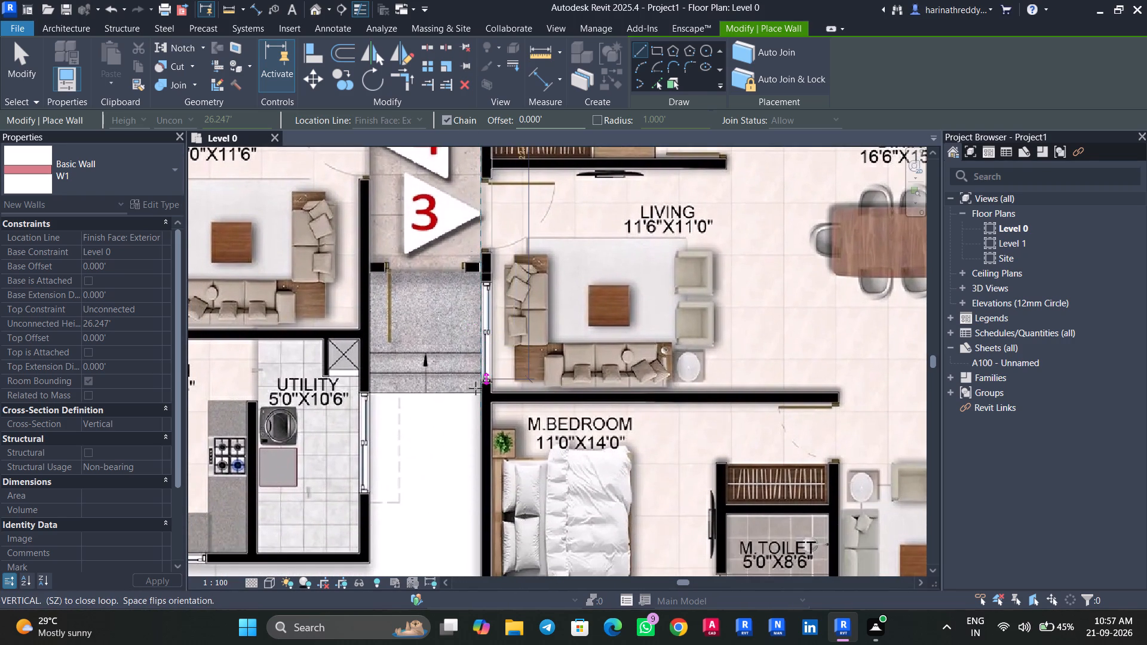
pyautogui.moveTo(478, 466); pyautogui.dragTo(482, 320, button='middle')
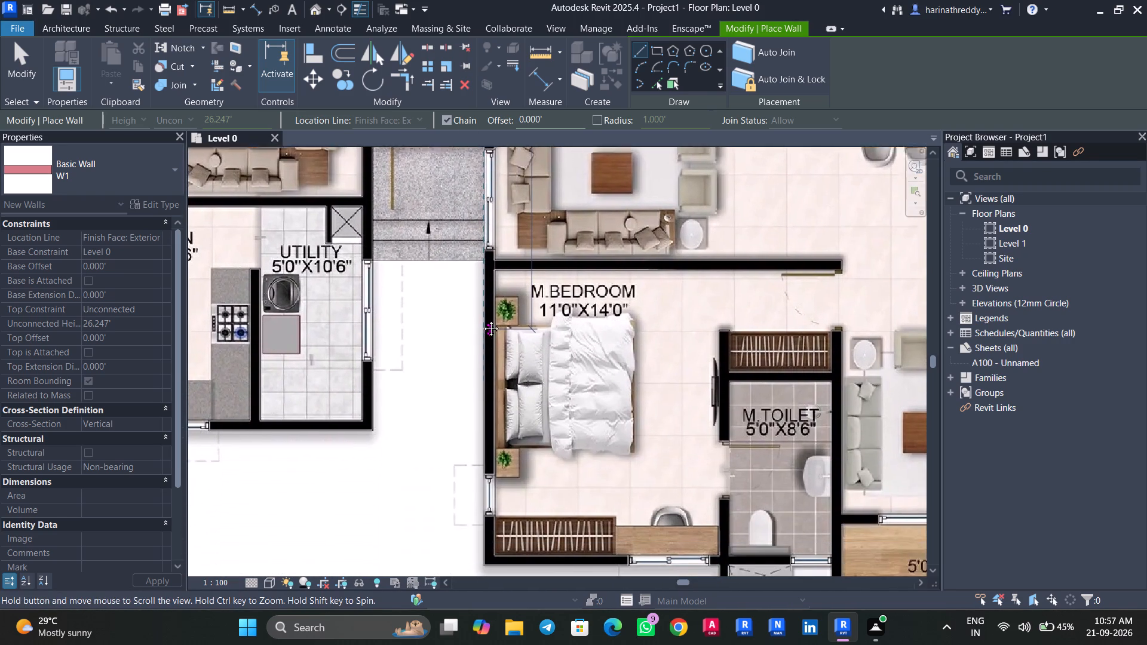
pyautogui.moveTo(482, 320); pyautogui.dragTo(486, 303, button='middle')
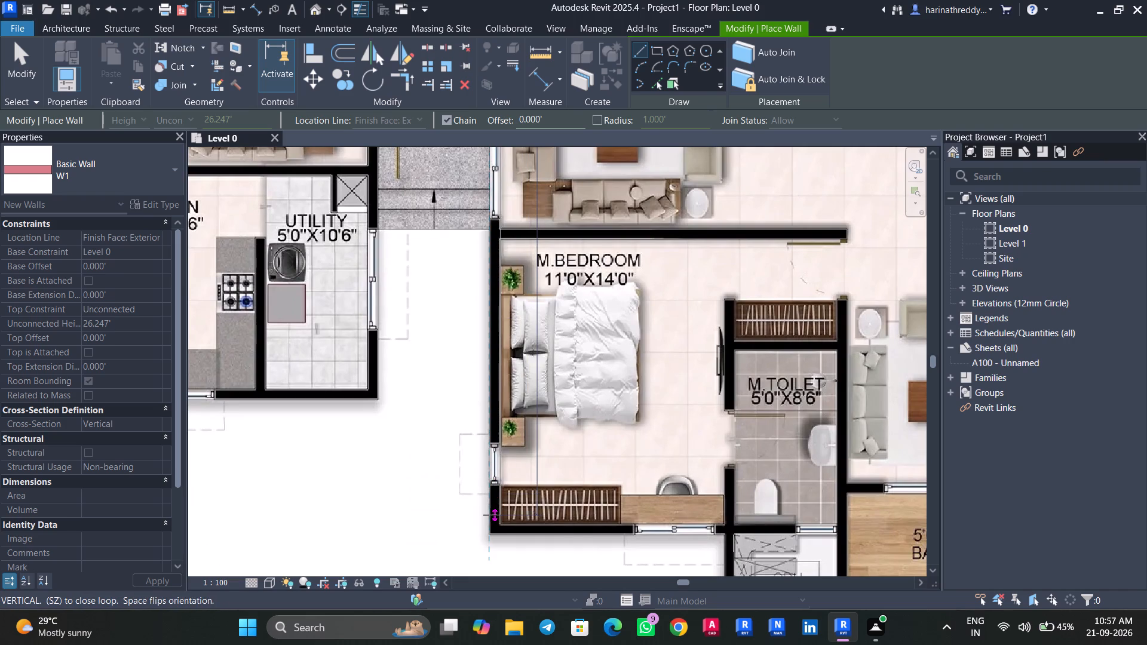
pyautogui.moveTo(490, 515); pyautogui.dragTo(505, 369, button='middle')
pyautogui.scroll(1, 489, 450)
pyautogui.scroll(-1, 505, 369)
pyautogui.scroll(9, 505, 369)
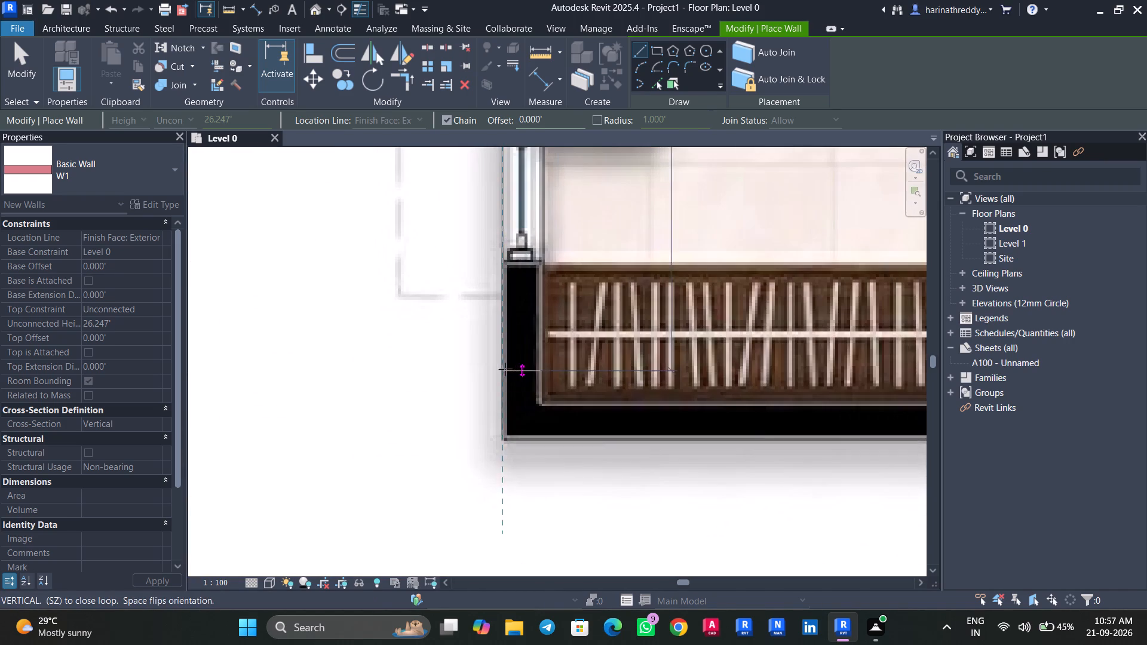
pyautogui.click(505, 438)
pyautogui.press('Escape')
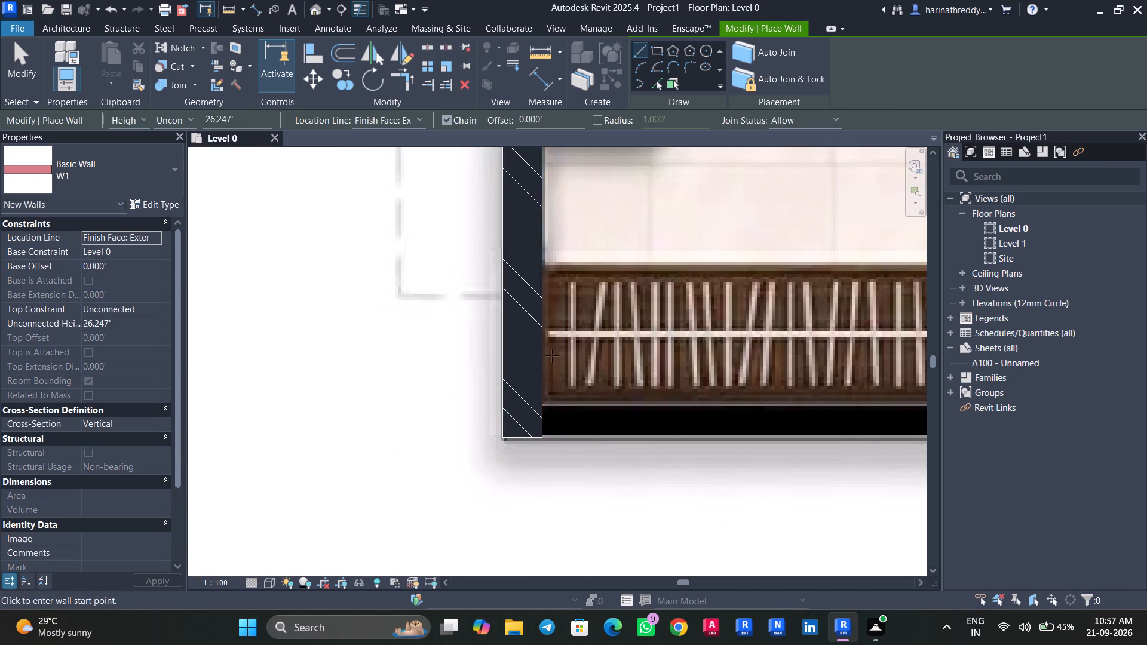
# Draw a W1 wall about 12.6 ft long between BEDROOM 01 and TOILET 01, from the upper outer wall down to BEDROOM 01's lower corner at LIVING.
pyautogui.scroll(-12, 552, 355)
pyautogui.scroll(-5, 570, 297)
pyautogui.moveTo(570, 297); pyautogui.dragTo(532, 494, button='middle')
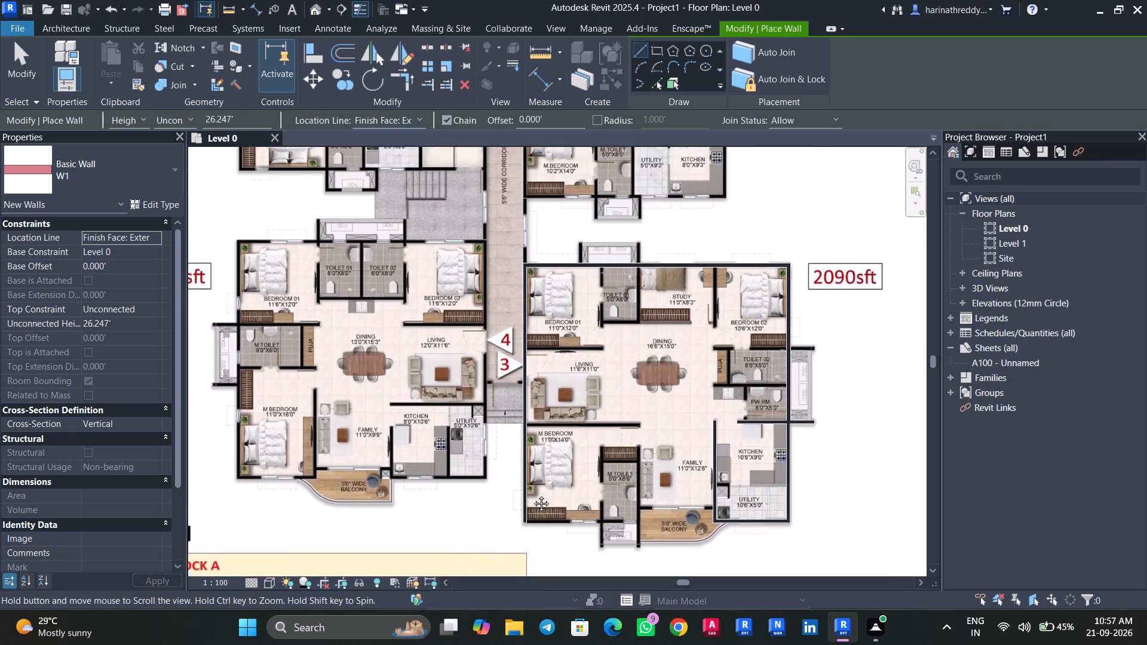
pyautogui.moveTo(532, 494); pyautogui.dragTo(530, 499, button='middle')
pyautogui.scroll(1, 530, 499)
pyautogui.moveTo(602, 322); pyautogui.dragTo(553, 395, button='middle')
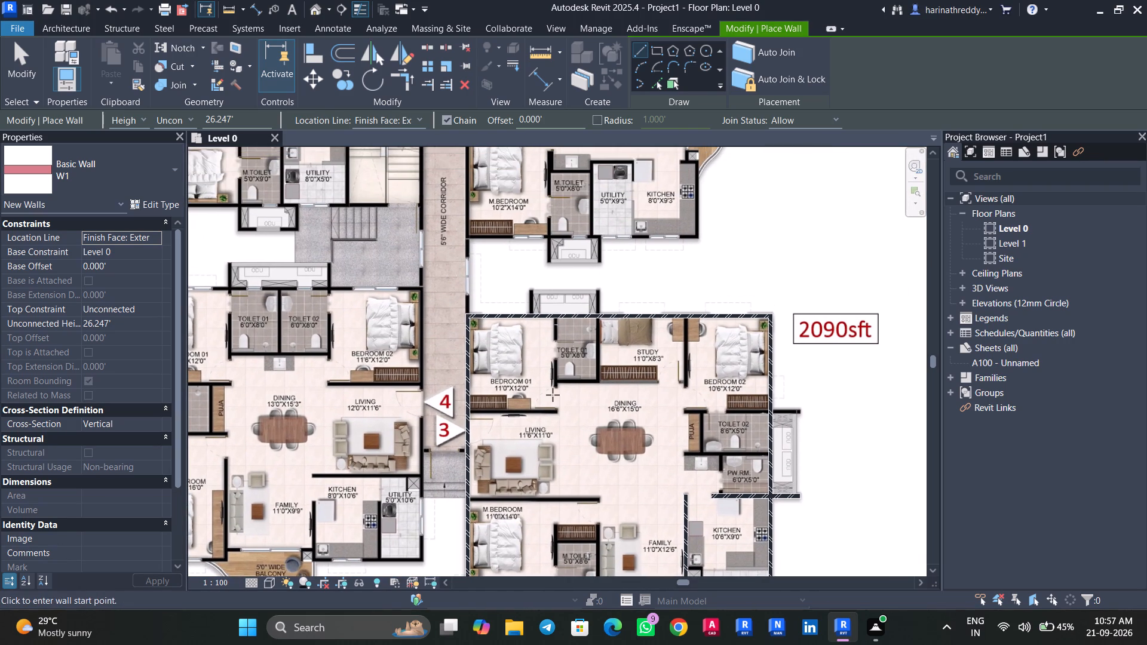
pyautogui.scroll(8, 553, 395)
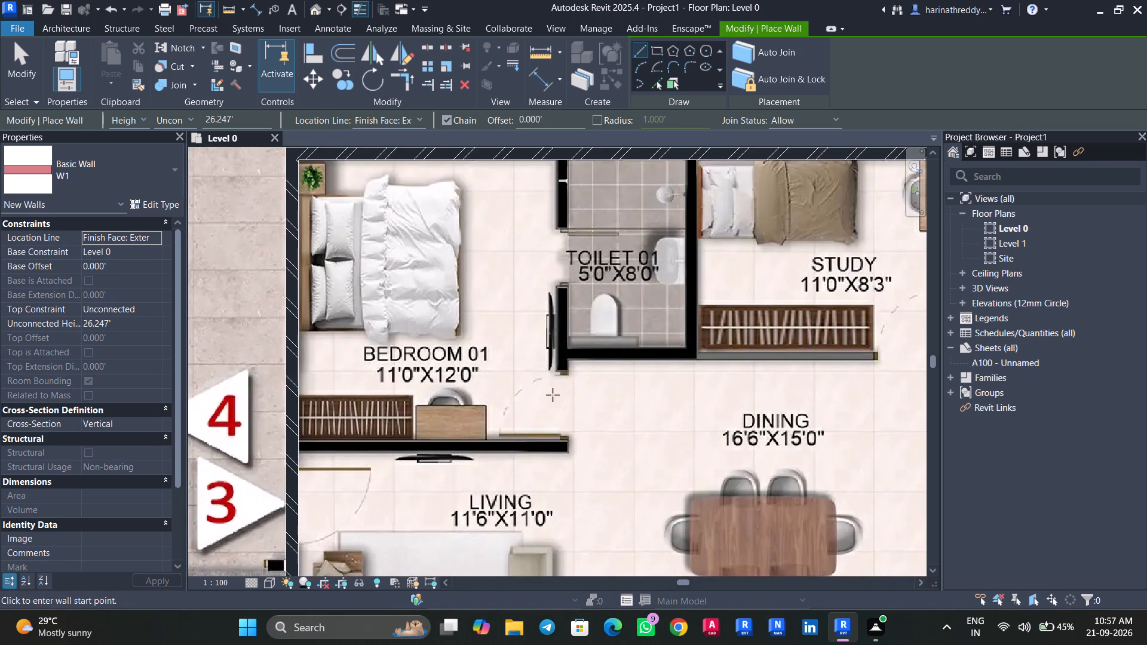
pyautogui.moveTo(560, 321); pyautogui.dragTo(560, 414, button='middle')
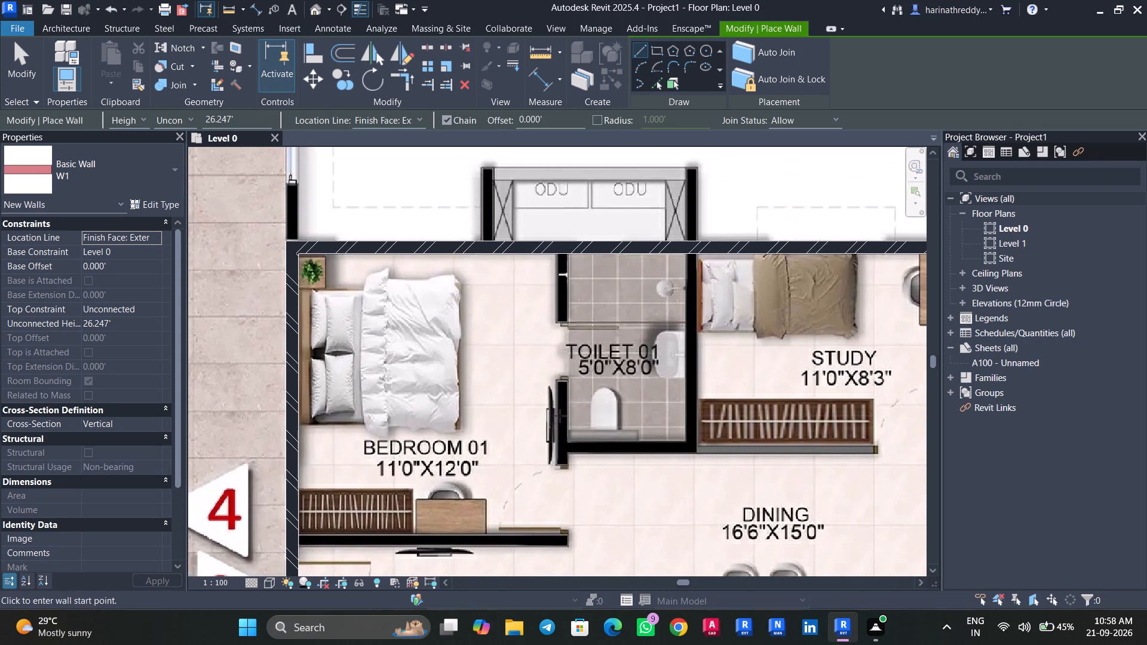
pyautogui.scroll(7, 573, 274)
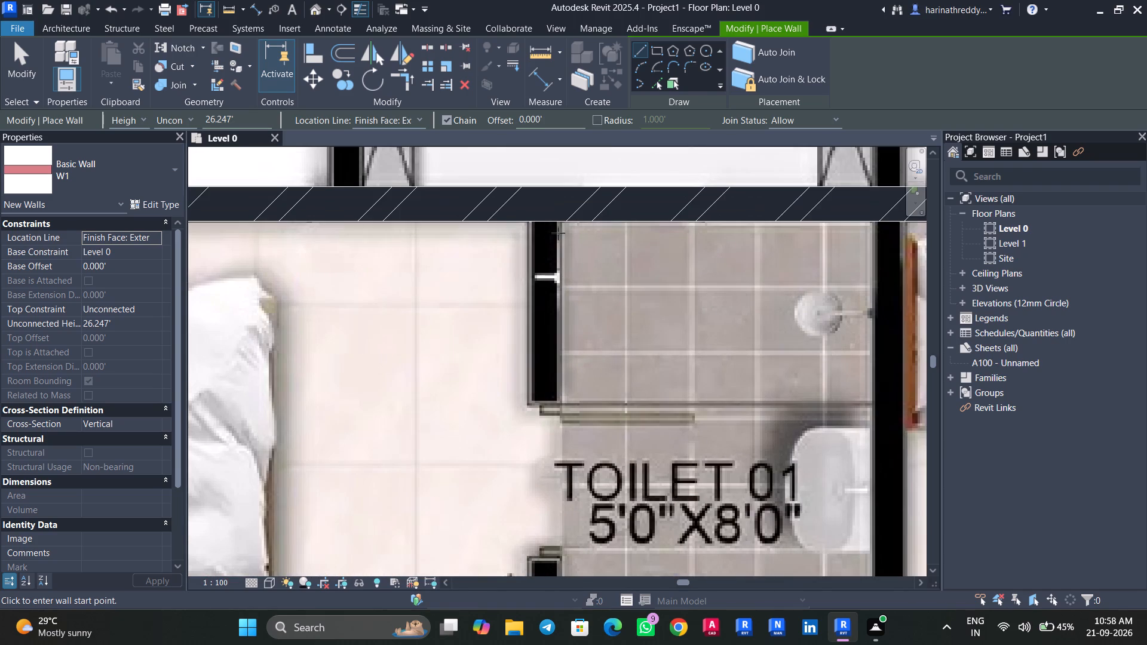
pyautogui.moveTo(559, 222); pyautogui.dragTo(559, 229)
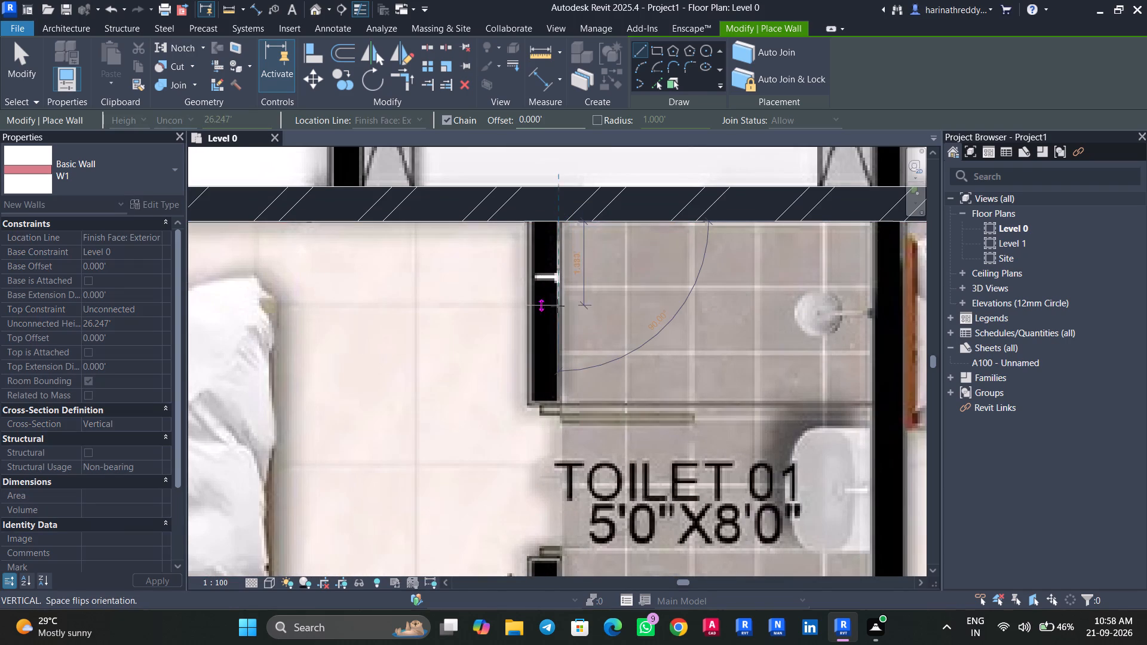
pyautogui.moveTo(556, 445); pyautogui.dragTo(560, 257, button='middle')
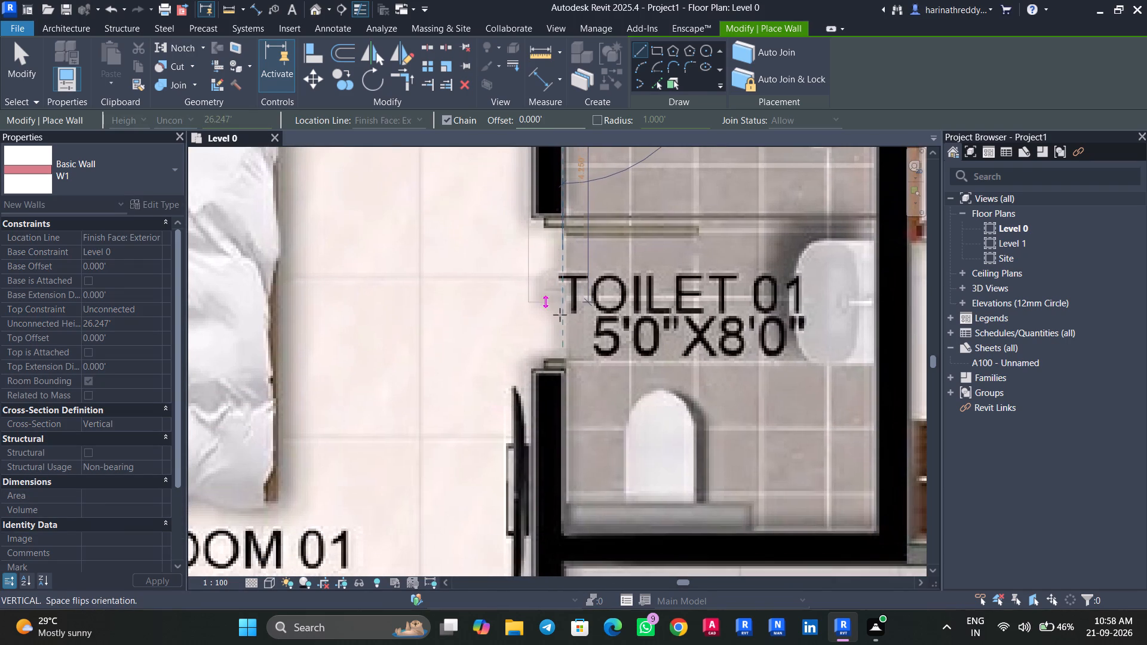
pyautogui.moveTo(565, 410); pyautogui.dragTo(585, 232, button='middle')
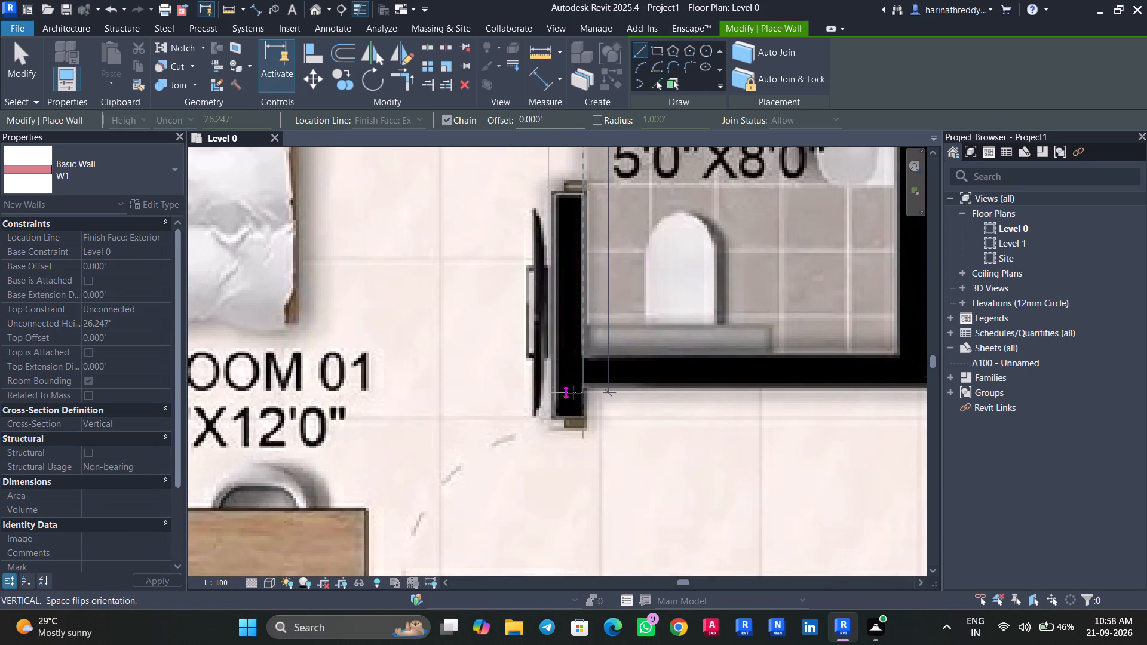
pyautogui.moveTo(574, 392); pyautogui.dragTo(588, 219, button='middle')
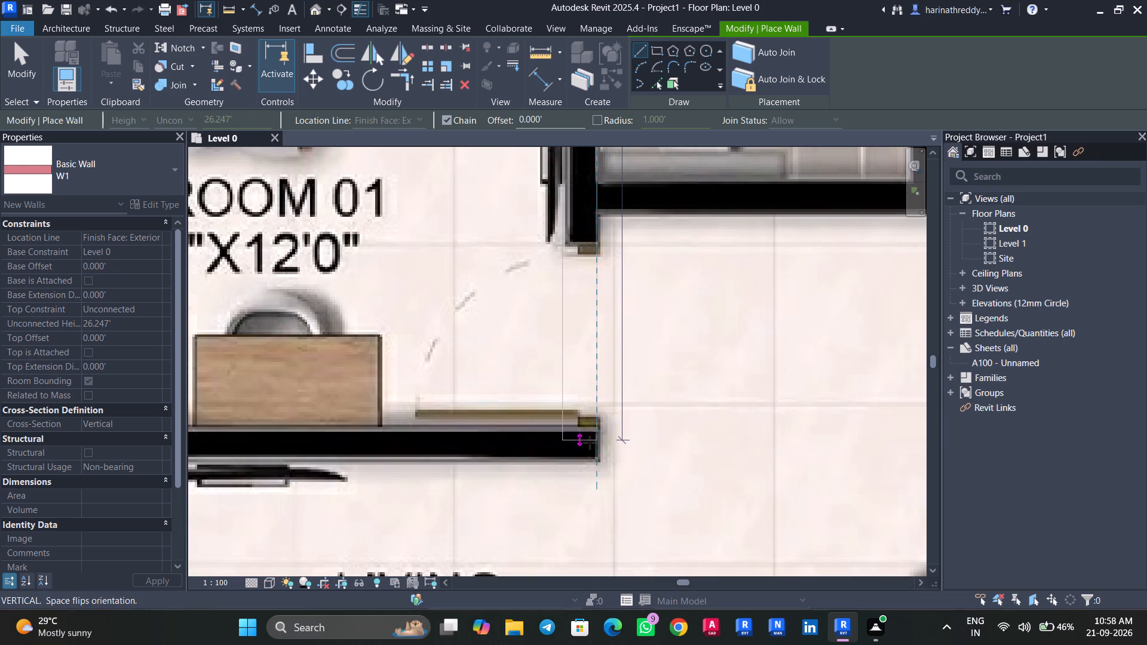
pyautogui.click(594, 461)
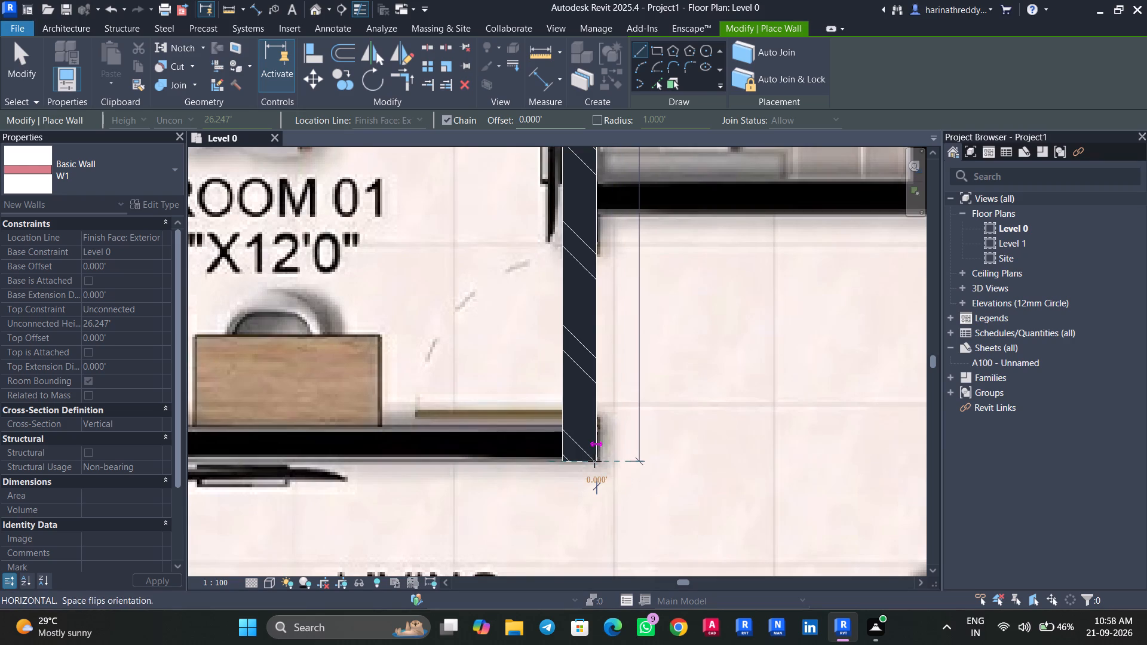
pyautogui.press('Escape')
pyautogui.scroll(-8, 562, 373)
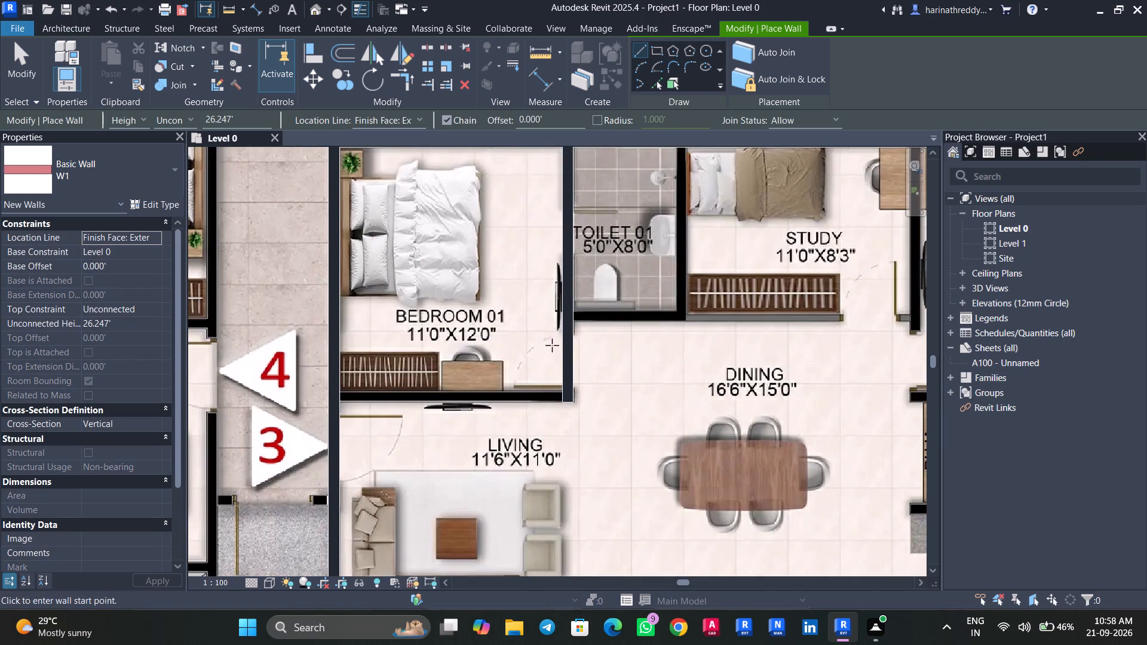
pyautogui.press('Escape')
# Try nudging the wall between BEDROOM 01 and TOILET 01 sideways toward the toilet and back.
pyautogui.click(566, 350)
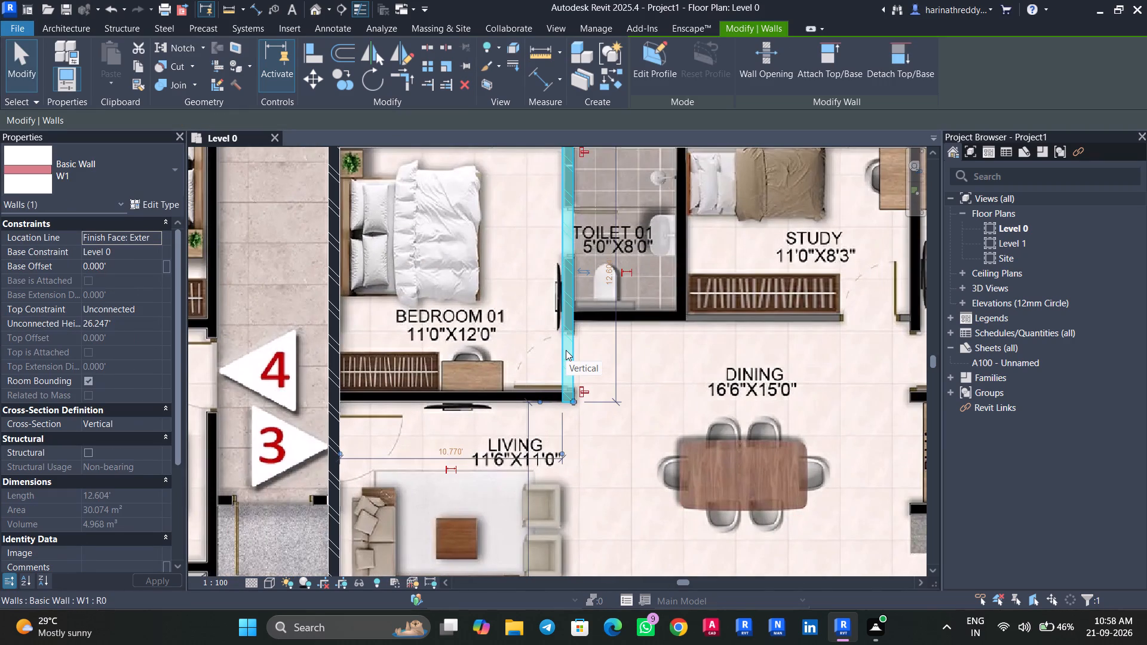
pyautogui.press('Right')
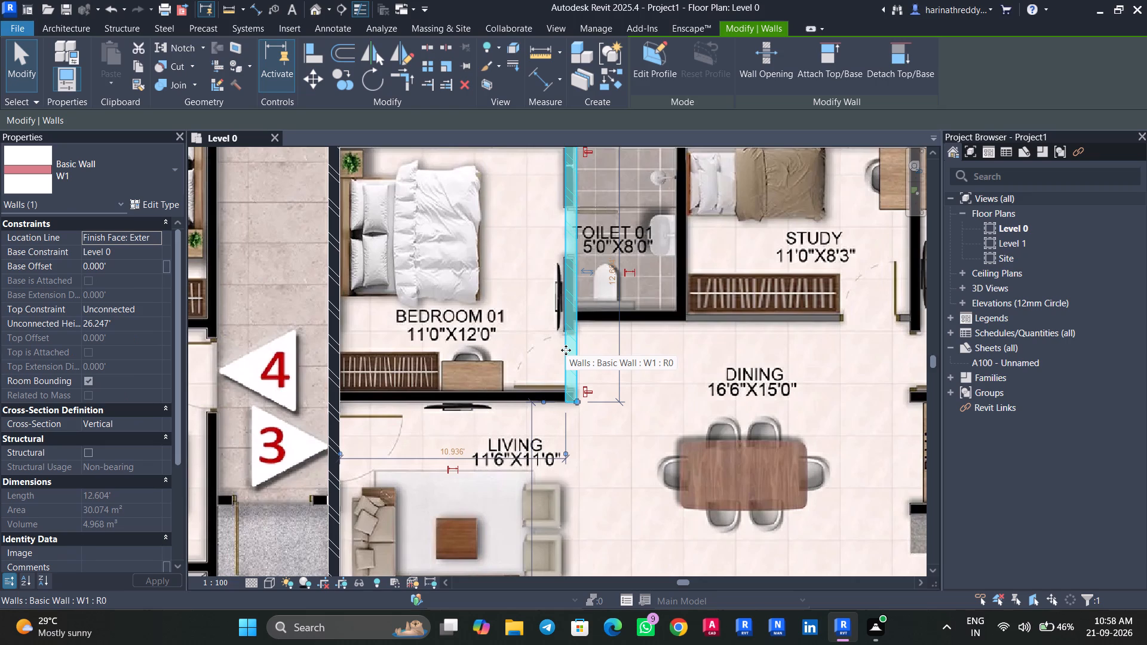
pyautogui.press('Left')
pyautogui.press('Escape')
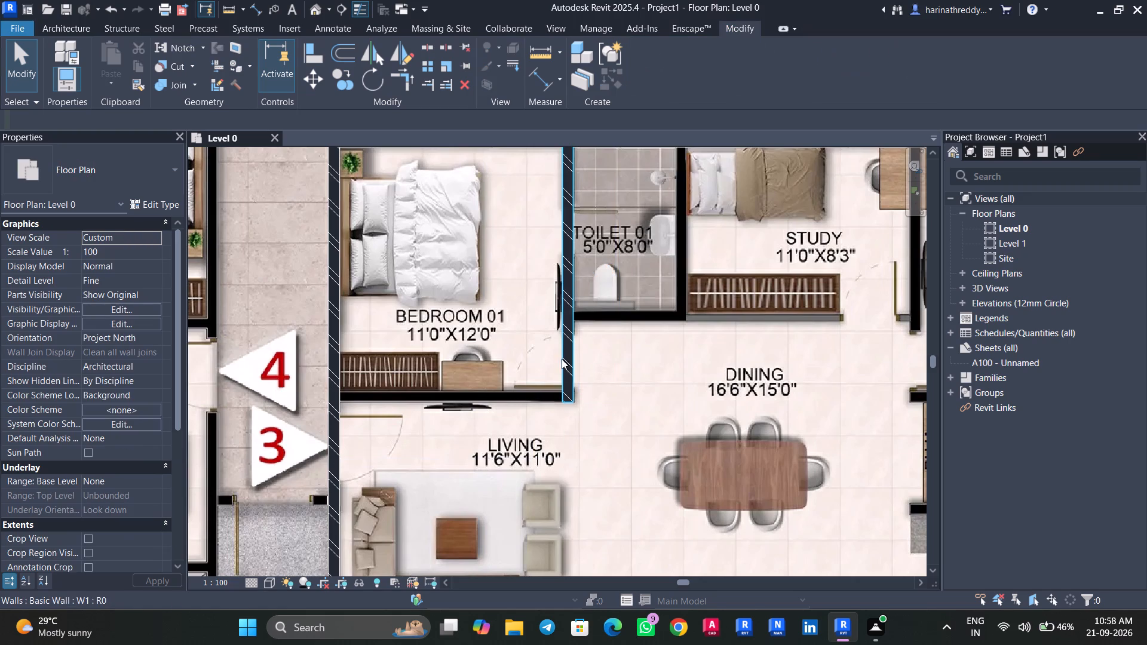
# Stretch the lower end of the BEDROOM 01 and TOILET 01 dividing wall to about 12.7 ft length, matching the image wall's lower edge.
pyautogui.scroll(7, 585, 407)
pyautogui.click(535, 390)
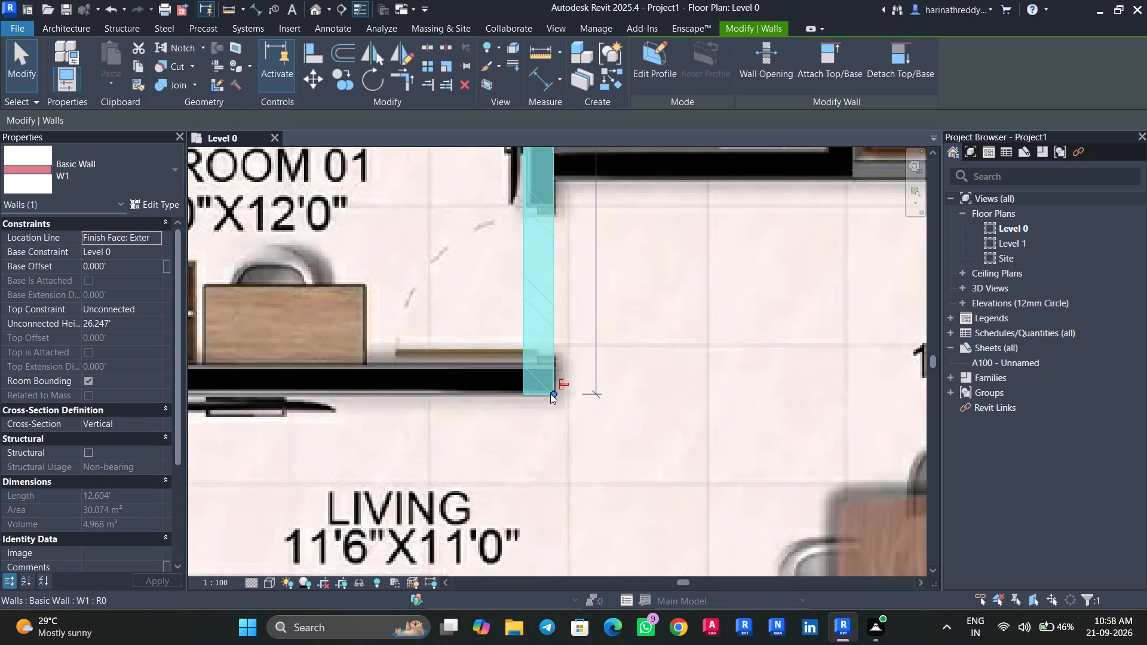
pyautogui.moveTo(551, 393); pyautogui.dragTo(556, 395)
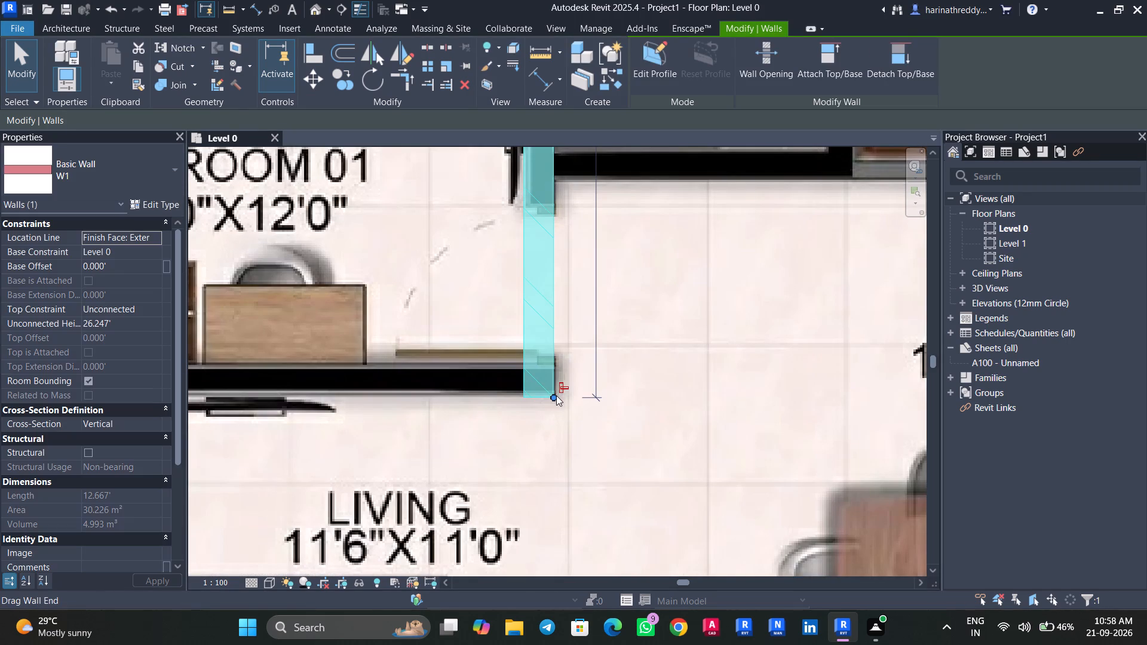
pyautogui.moveTo(556, 395); pyautogui.dragTo(567, 396)
pyautogui.press('Escape')
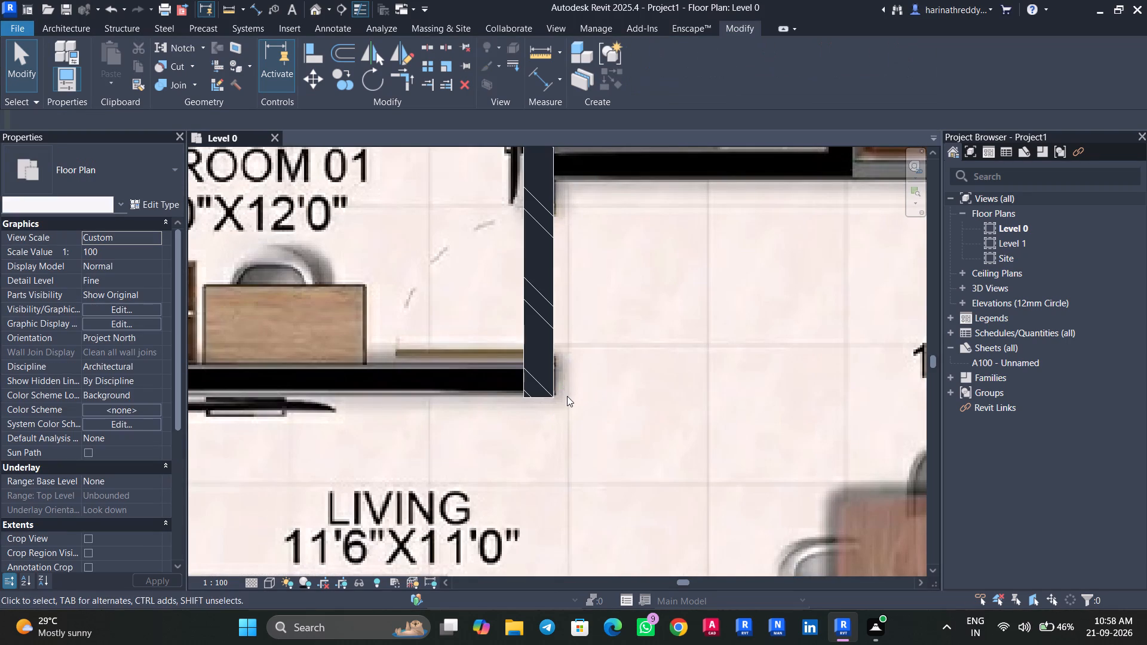
# Draw a W1 wall between BEDROOM 01 and LIVING, from the corridor wall's inner face to the BEDROOM 01 and TOILET 01 dividing wall.
pyautogui.scroll(2, 358, 361)
pyautogui.scroll(-2, 358, 361)
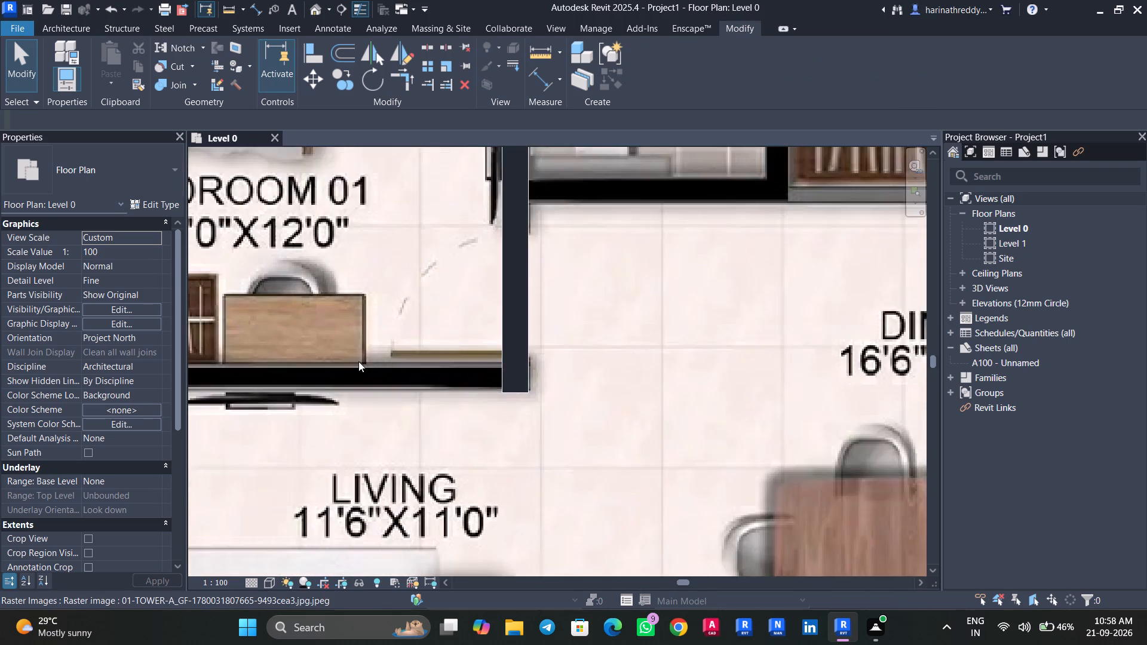
pyautogui.scroll(-7, 358, 361)
pyautogui.moveTo(358, 360); pyautogui.dragTo(594, 409, button='middle')
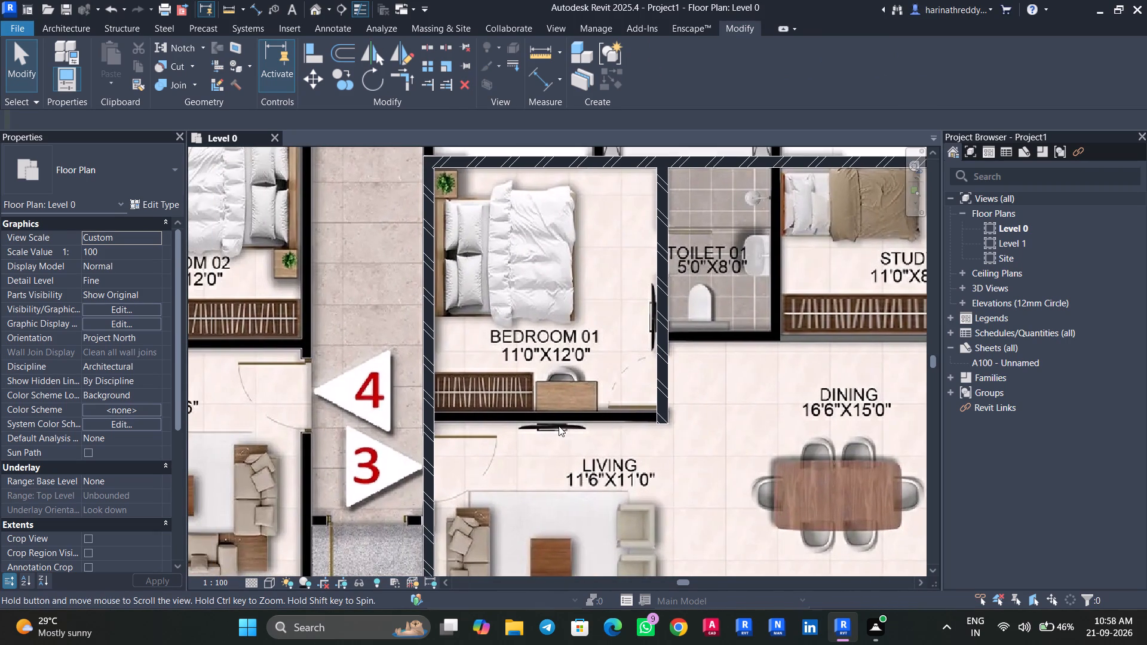
pyautogui.scroll(-1, 559, 426)
pyautogui.moveTo(559, 426); pyautogui.dragTo(533, 456, button='middle')
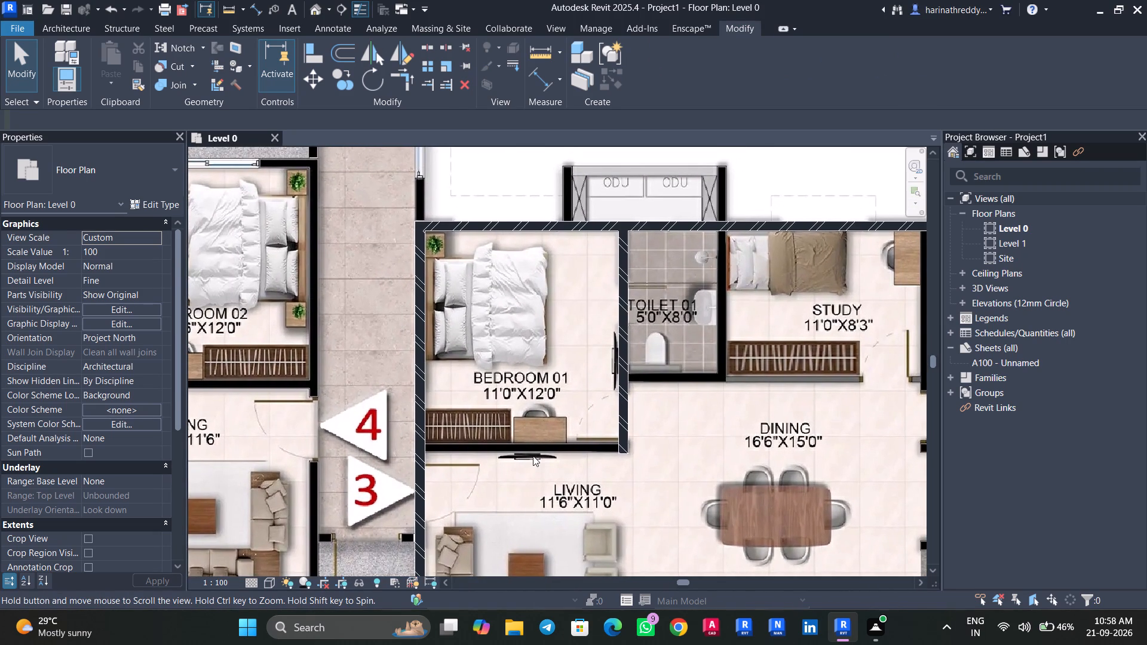
pyautogui.scroll(7, 465, 452)
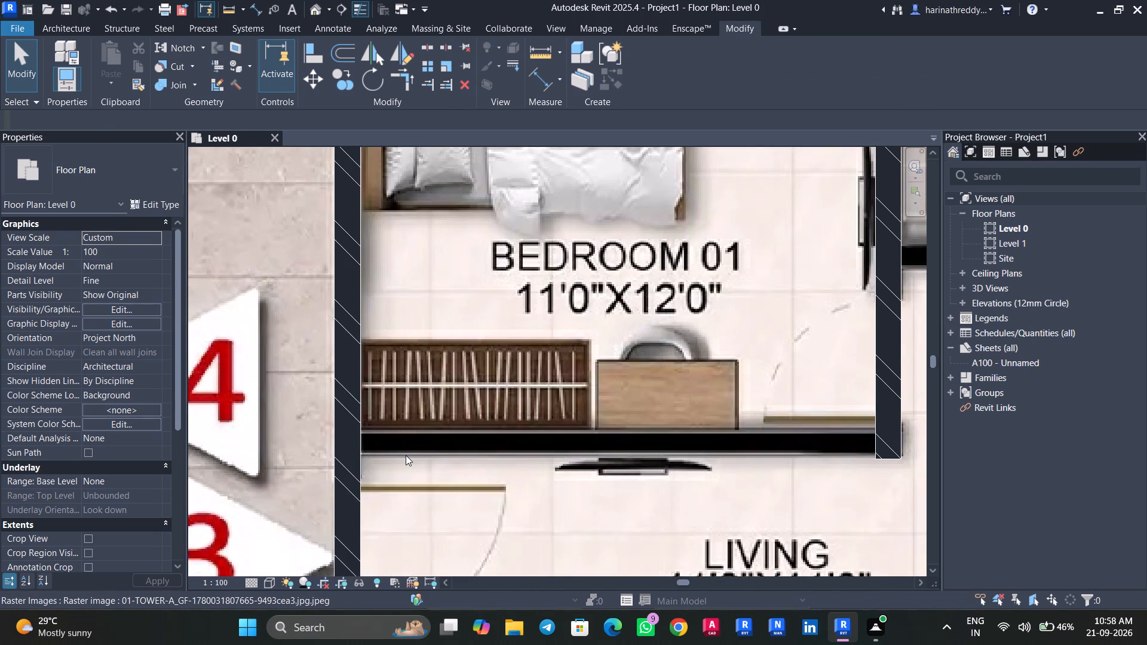
pyautogui.write('AW')
pyautogui.press('Escape')
pyautogui.write('WA')
pyautogui.scroll(4, 358, 437)
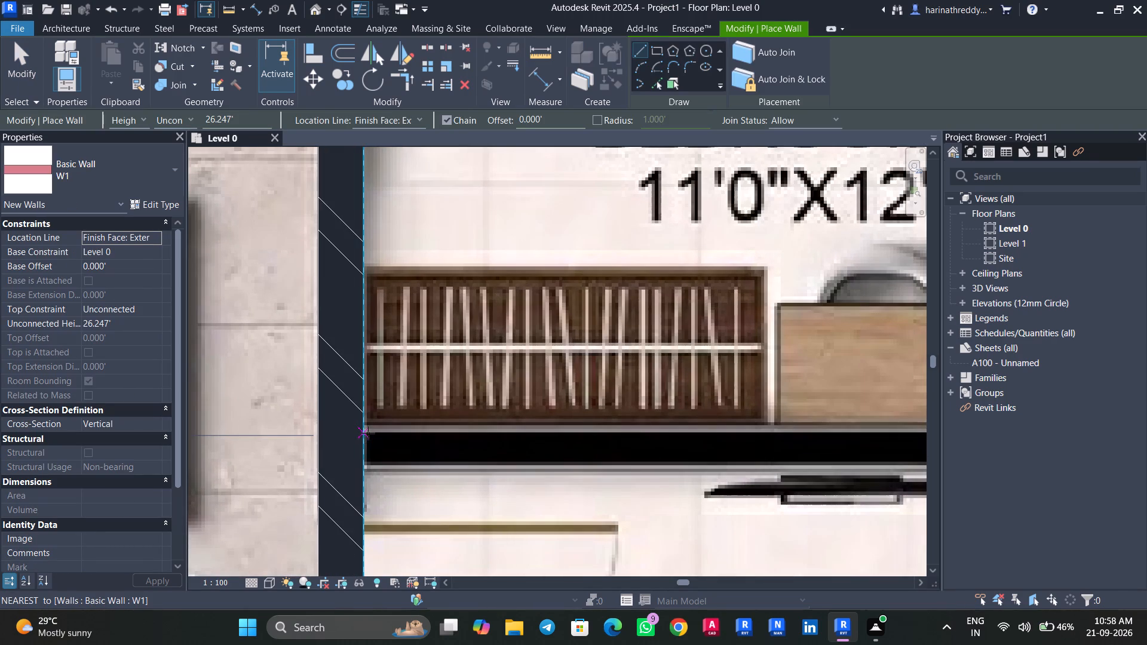
pyautogui.click(366, 429)
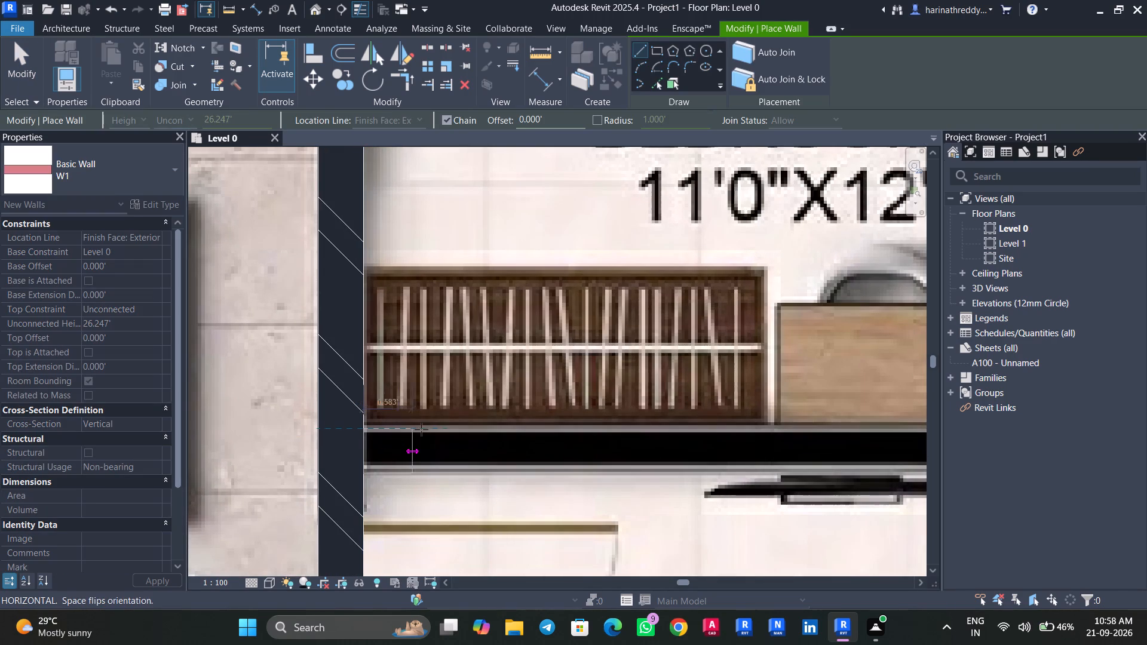
pyautogui.scroll(-4, 583, 432)
pyautogui.moveTo(583, 432); pyautogui.dragTo(327, 420, button='middle')
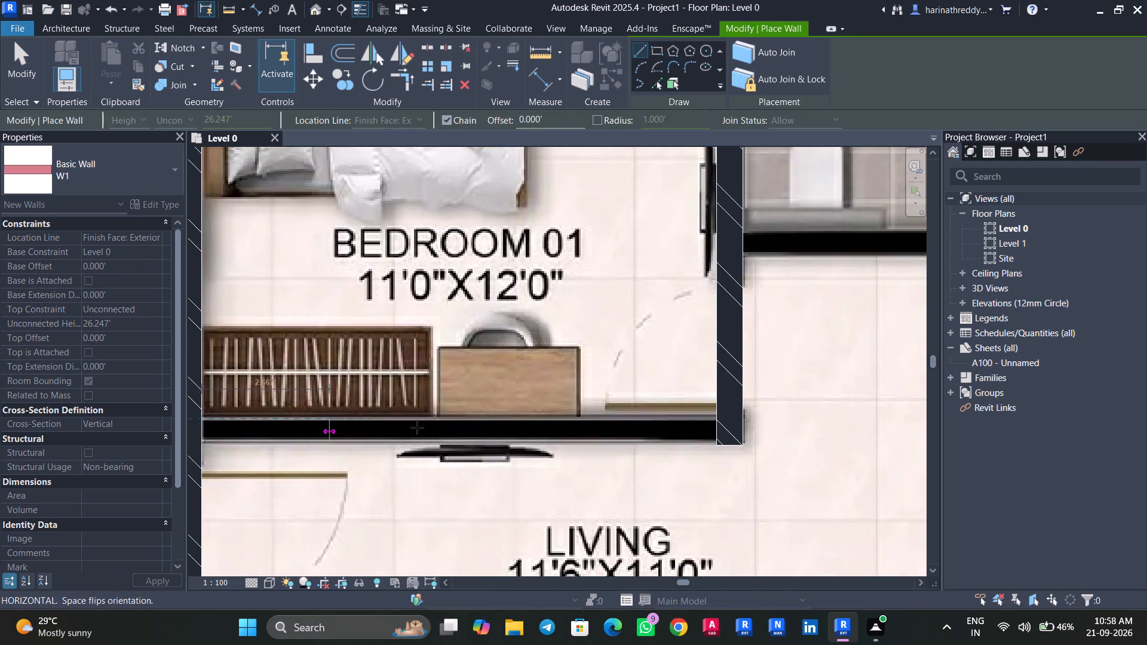
pyautogui.click(716, 419)
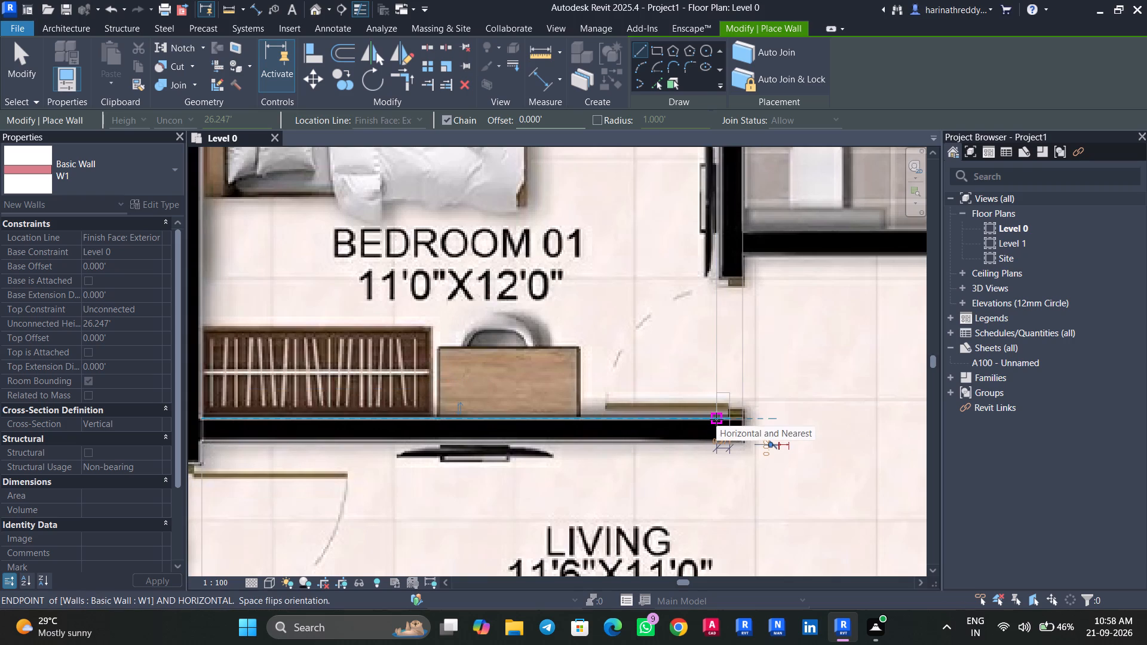
pyautogui.press('Escape')
# Draw a horizontal W1 wall below TOILET 01 and STUDY, from the BEDROOM 01 and TOILET 01 dividing wall to the image wall beside BEDROOM 02.
pyautogui.scroll(-7, 716, 419)
pyautogui.scroll(2, 716, 419)
pyautogui.scroll(-3, 716, 419)
pyautogui.moveTo(756, 406); pyautogui.dragTo(743, 413, button='middle')
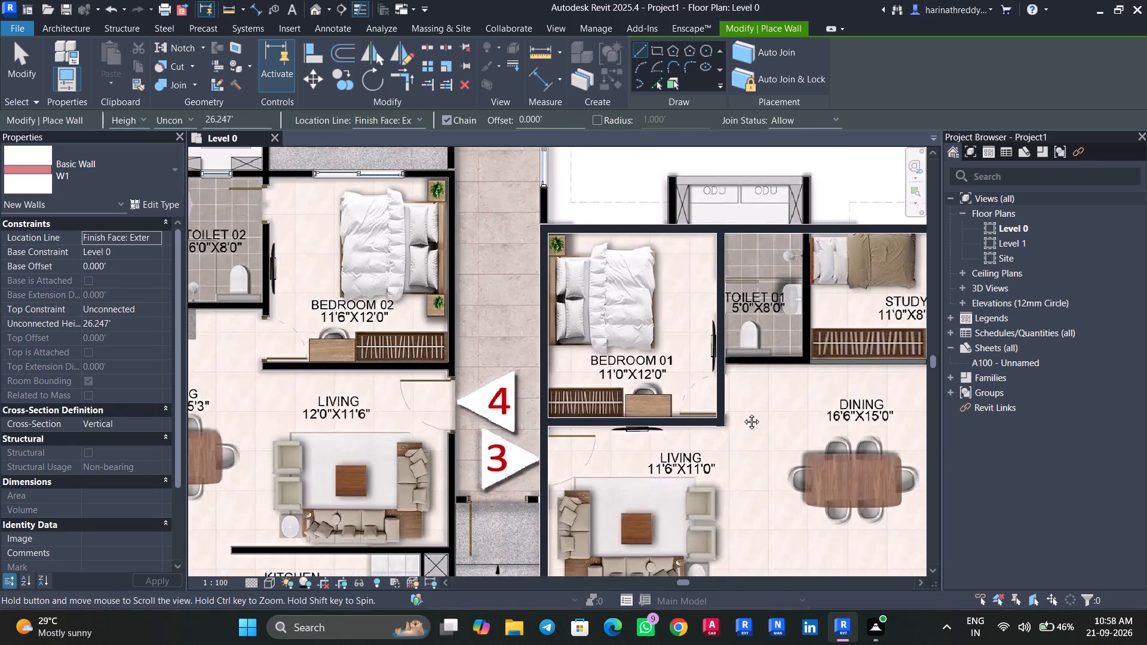
pyautogui.moveTo(743, 413); pyautogui.dragTo(602, 456, button='middle')
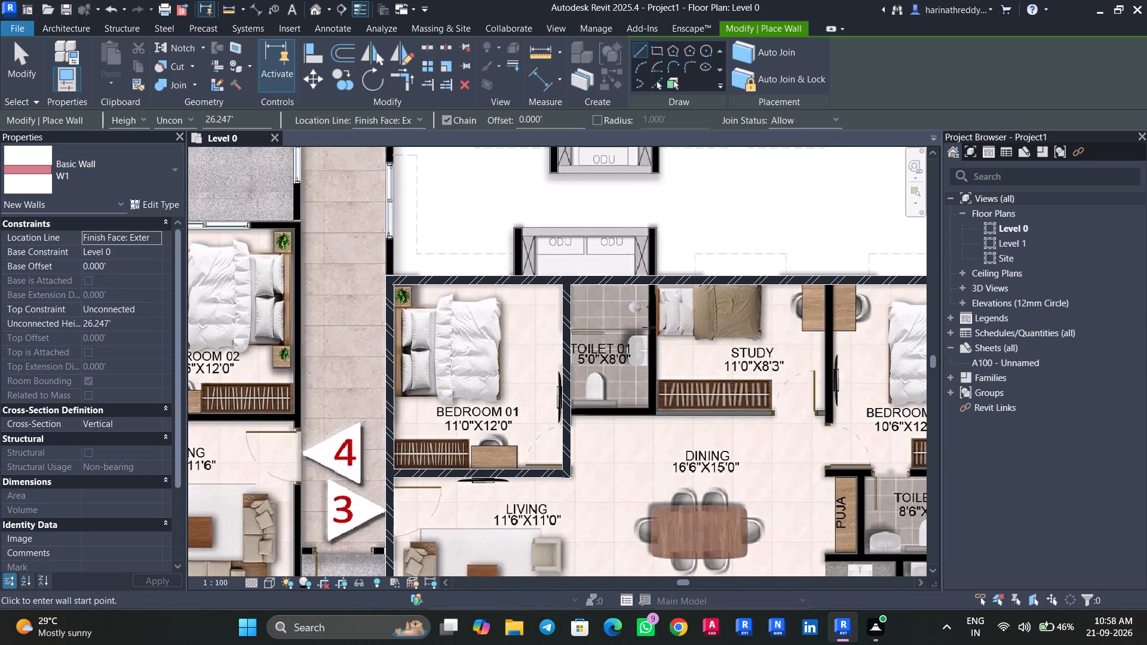
pyautogui.moveTo(807, 389); pyautogui.dragTo(527, 378, button='middle')
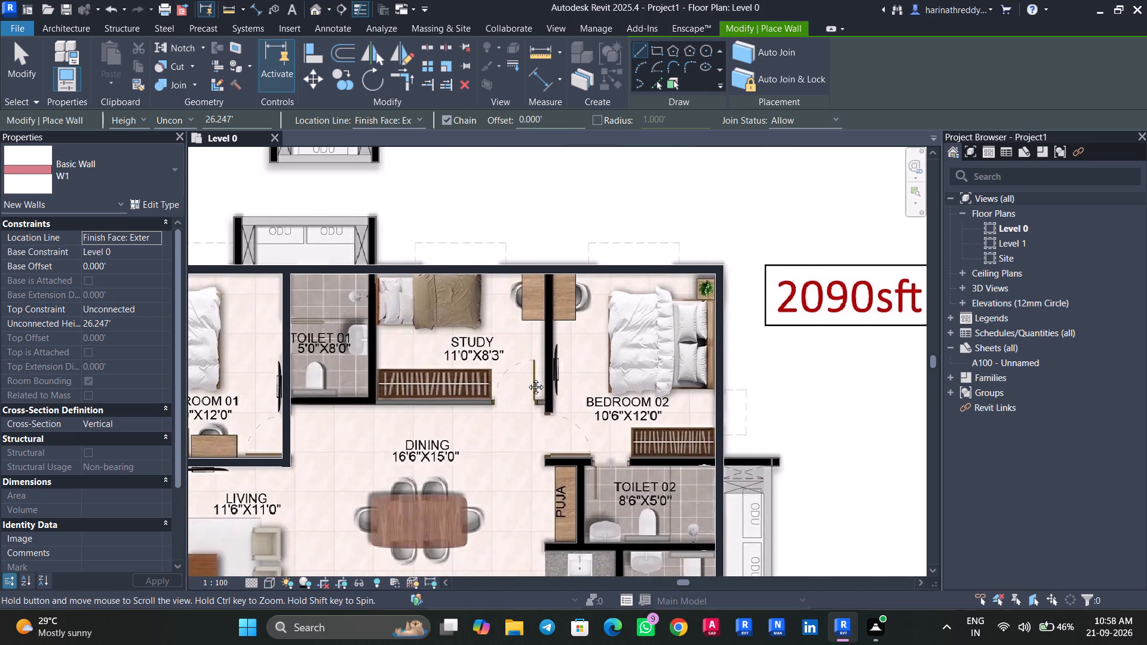
pyautogui.moveTo(527, 378); pyautogui.dragTo(618, 356, button='middle')
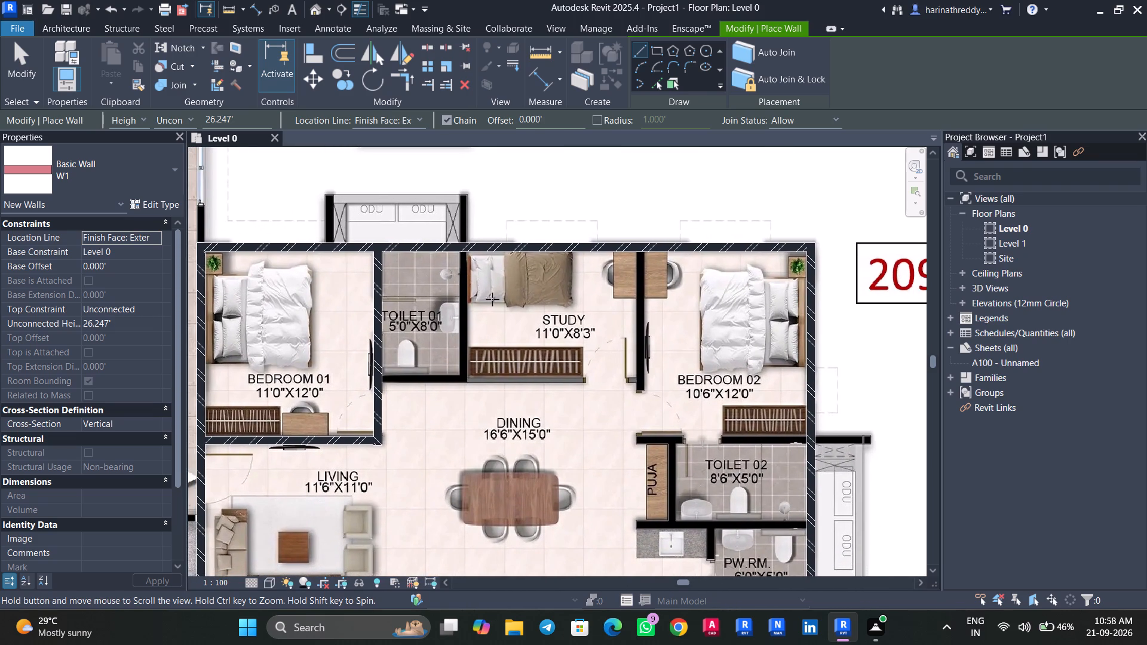
pyautogui.scroll(8, 387, 370)
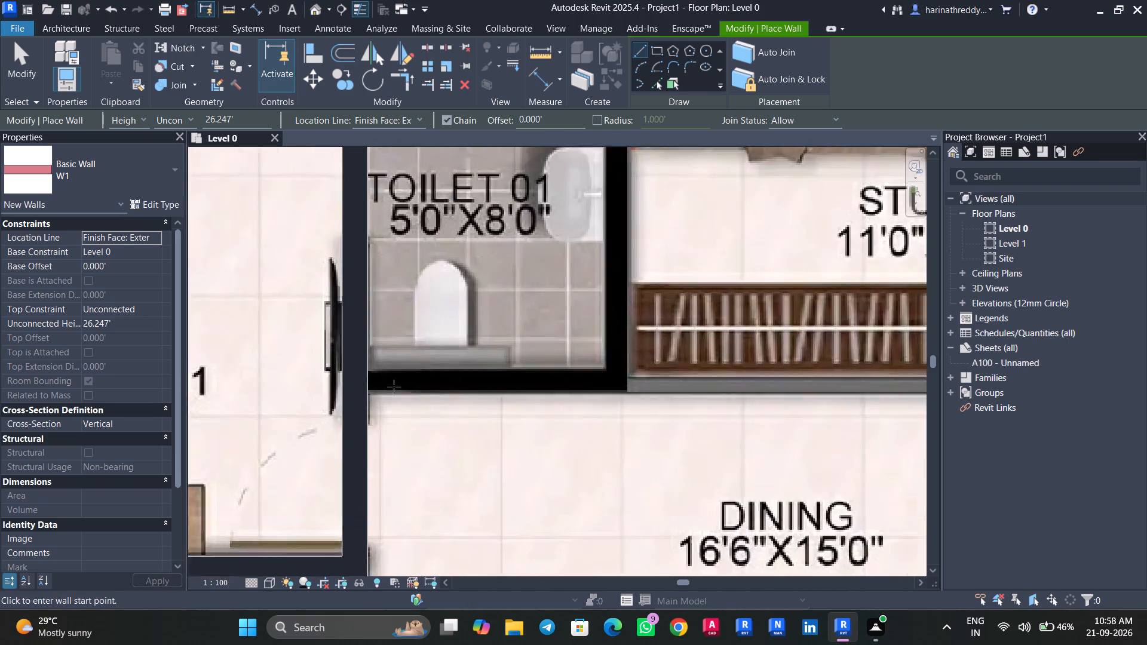
pyautogui.scroll(2, 394, 386)
pyautogui.click(362, 367)
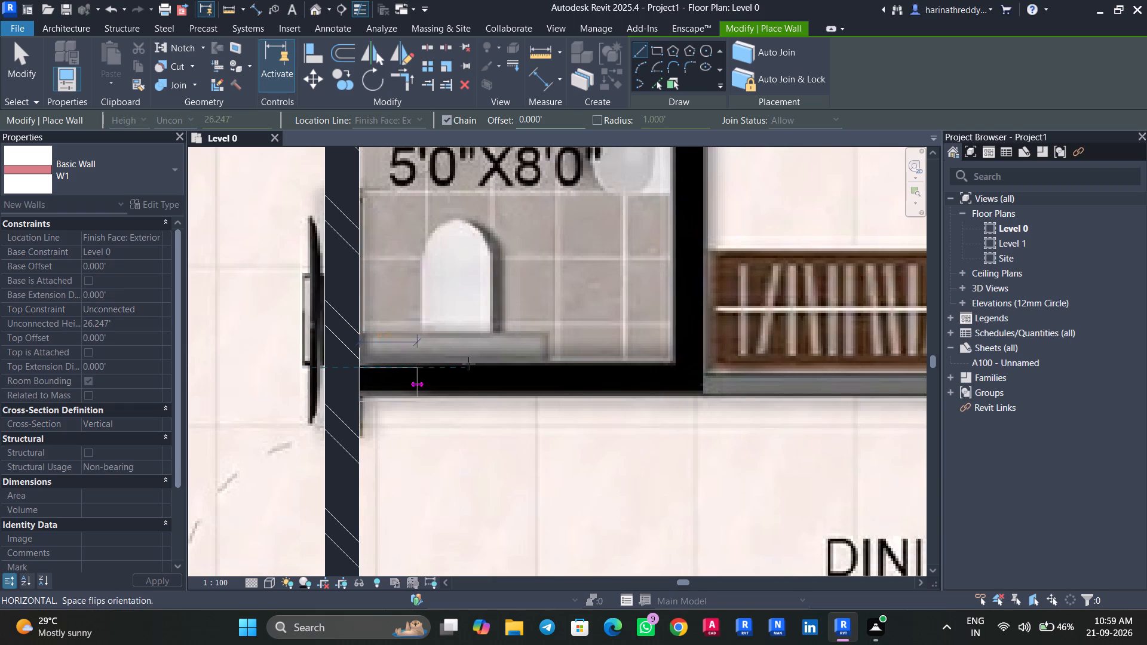
pyautogui.scroll(-5, 635, 362)
pyautogui.moveTo(635, 362); pyautogui.dragTo(530, 367, button='middle')
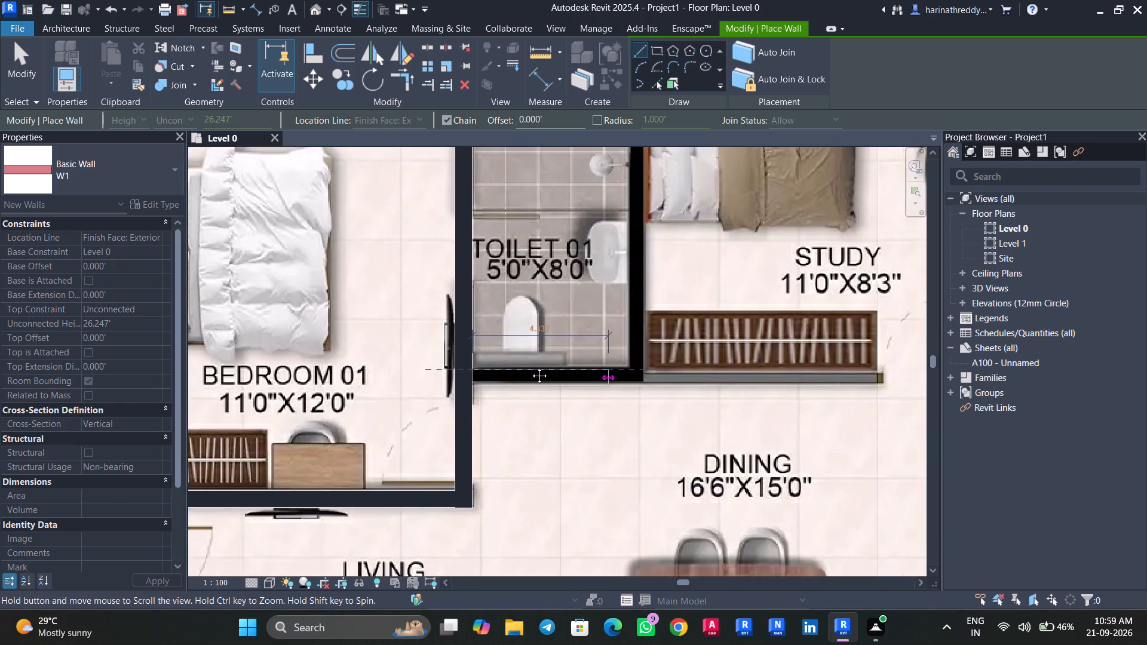
pyautogui.moveTo(530, 367); pyautogui.dragTo(365, 368, button='middle')
pyautogui.scroll(1, 365, 369)
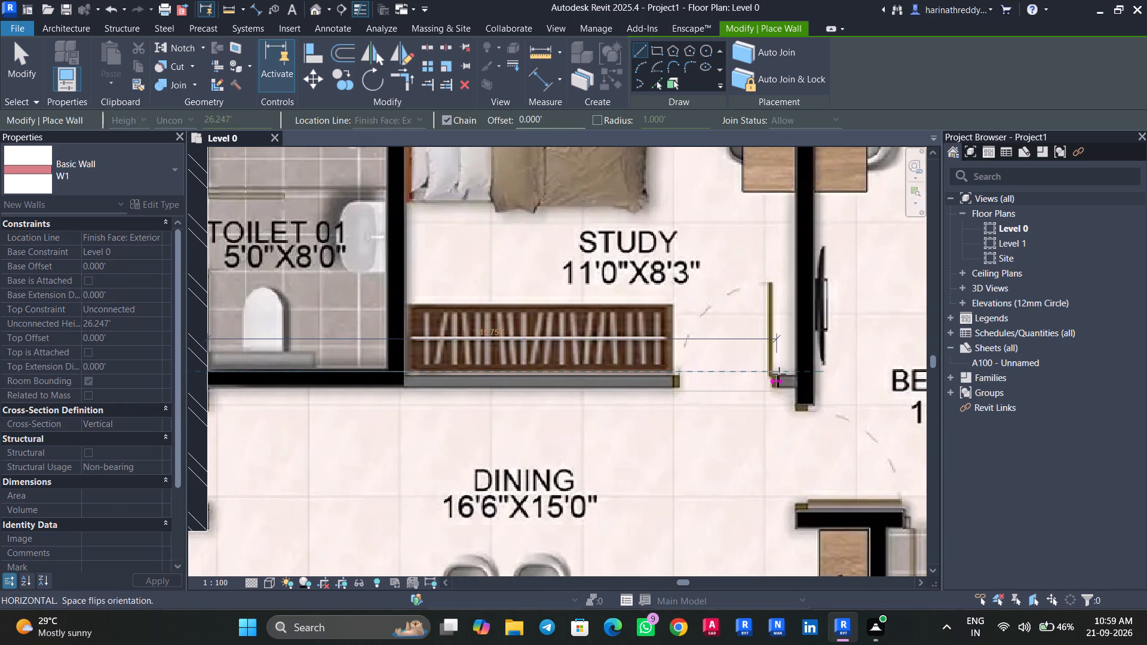
pyautogui.scroll(10, 796, 376)
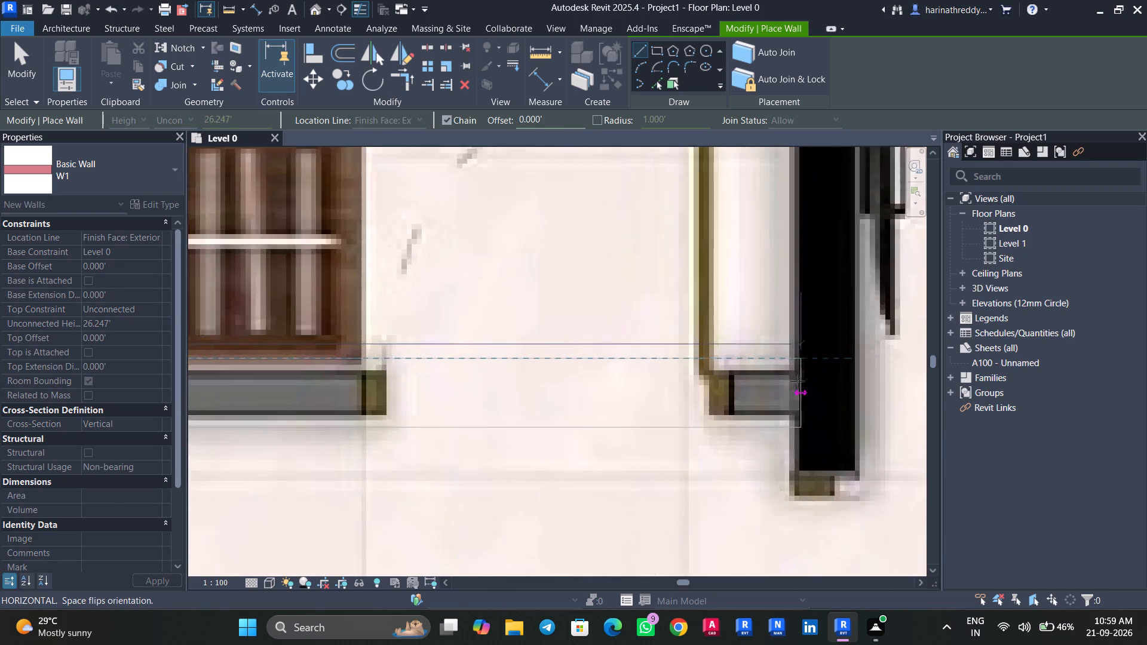
pyautogui.scroll(4, 798, 381)
pyautogui.click(800, 373)
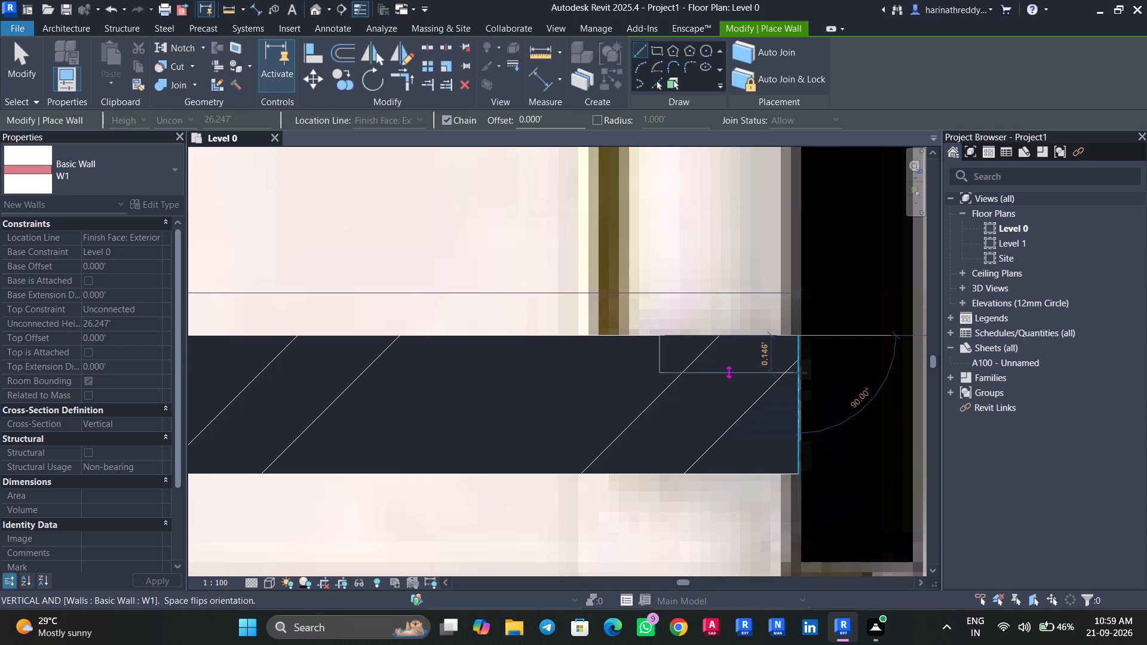
pyautogui.press('Escape')
# Draw a W1 wall about 8 ft long between TOILET 01 and STUDY, from the upper outer wall's inner face to the wall above DINING.
pyautogui.scroll(-15, 514, 400)
pyautogui.moveTo(495, 397); pyautogui.dragTo(686, 446, button='middle')
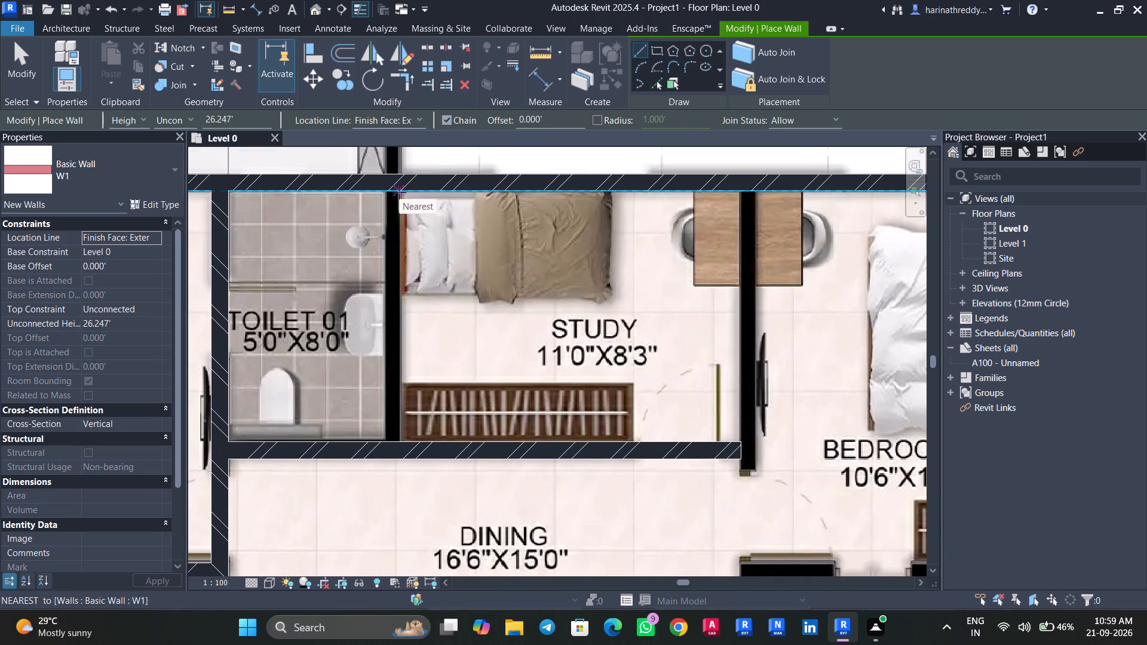
pyautogui.scroll(7, 399, 192)
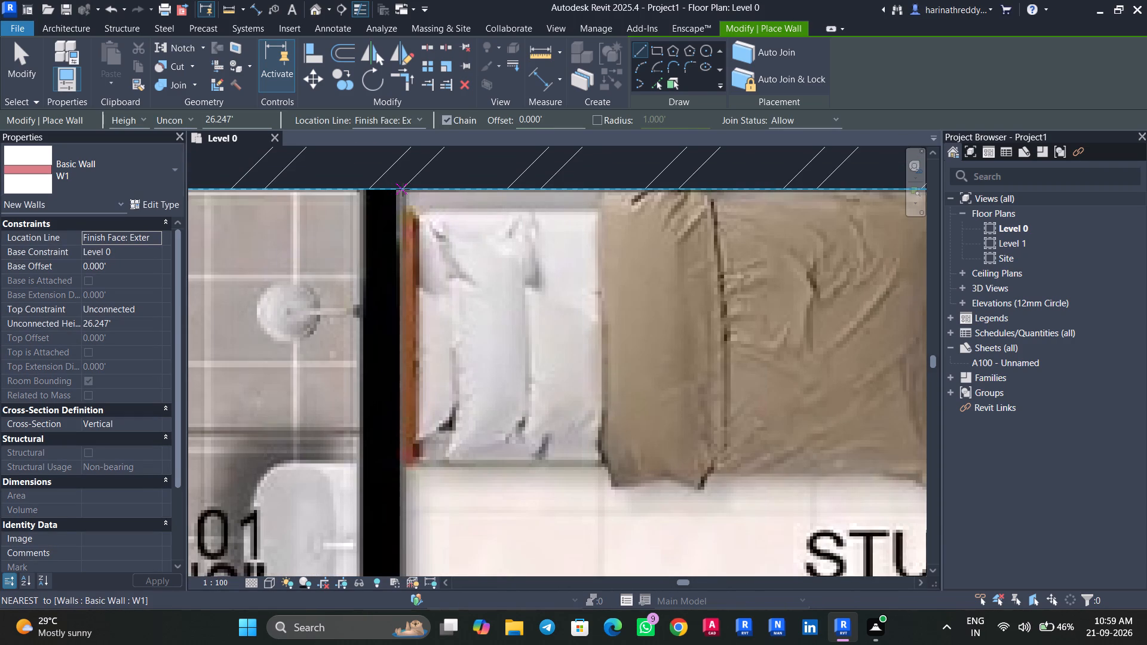
pyautogui.click(403, 189)
pyautogui.scroll(-5, 404, 325)
pyautogui.moveTo(402, 327); pyautogui.dragTo(404, 311, button='middle')
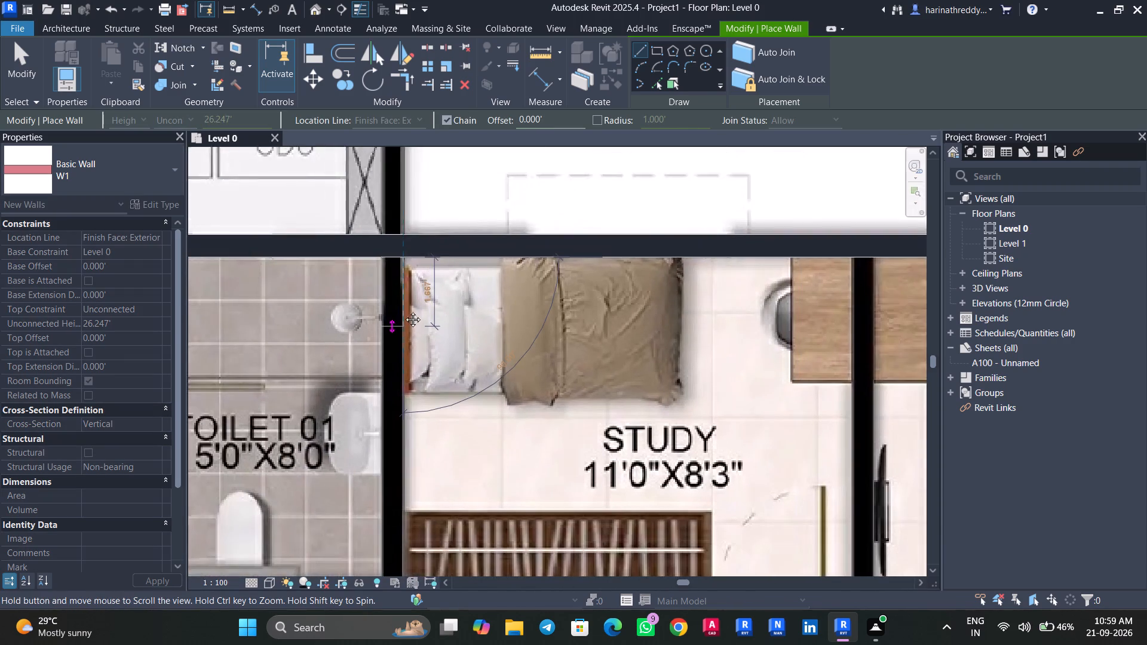
pyautogui.moveTo(404, 311); pyautogui.dragTo(413, 196, button='middle')
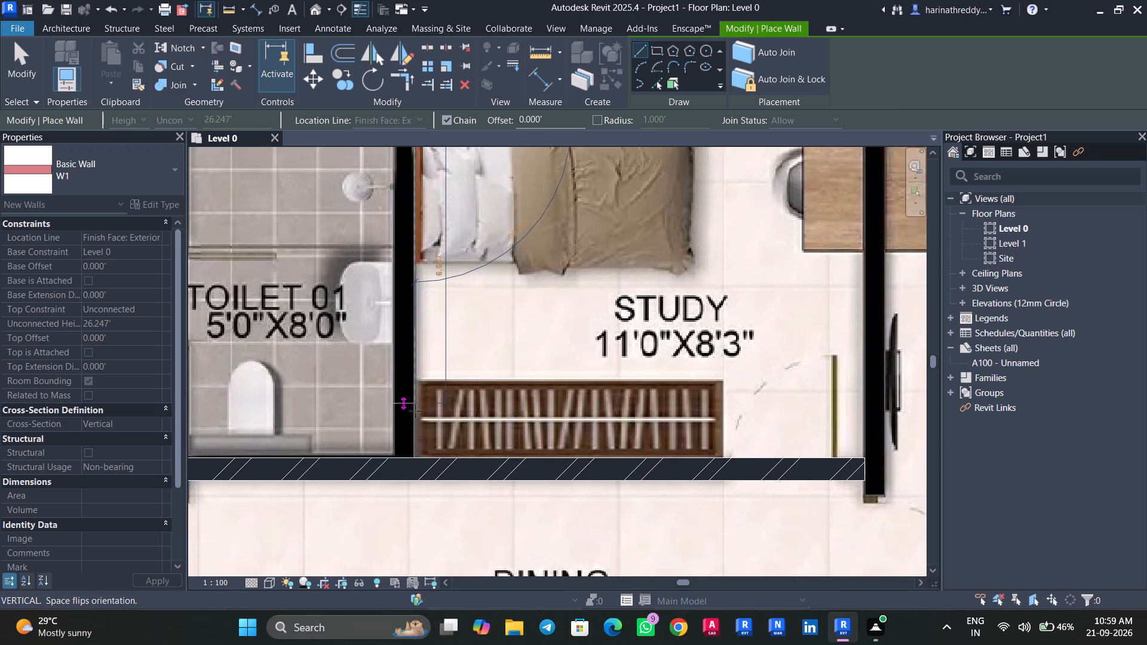
pyautogui.click(409, 454)
pyautogui.press('Escape')
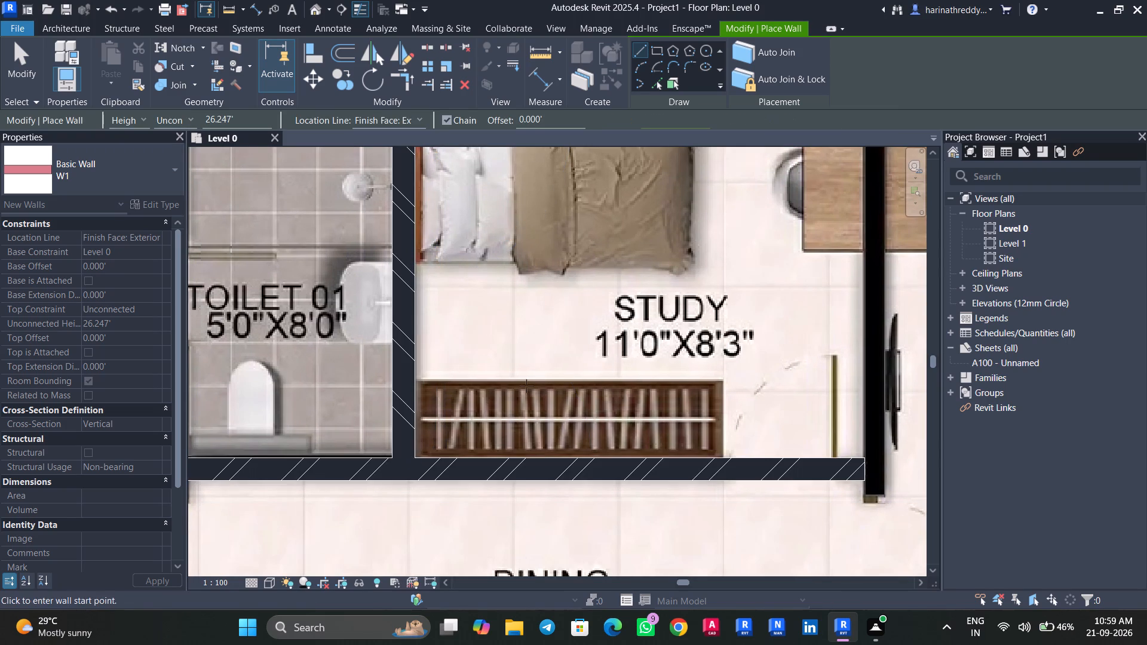
# Draw a W1 wall between STUDY and BEDROOM 02, from the upper outer wall's inner face to the image wall's lower end at DINING.
pyautogui.moveTo(548, 376); pyautogui.dragTo(290, 554, button='middle')
pyautogui.middleClick(290, 555)
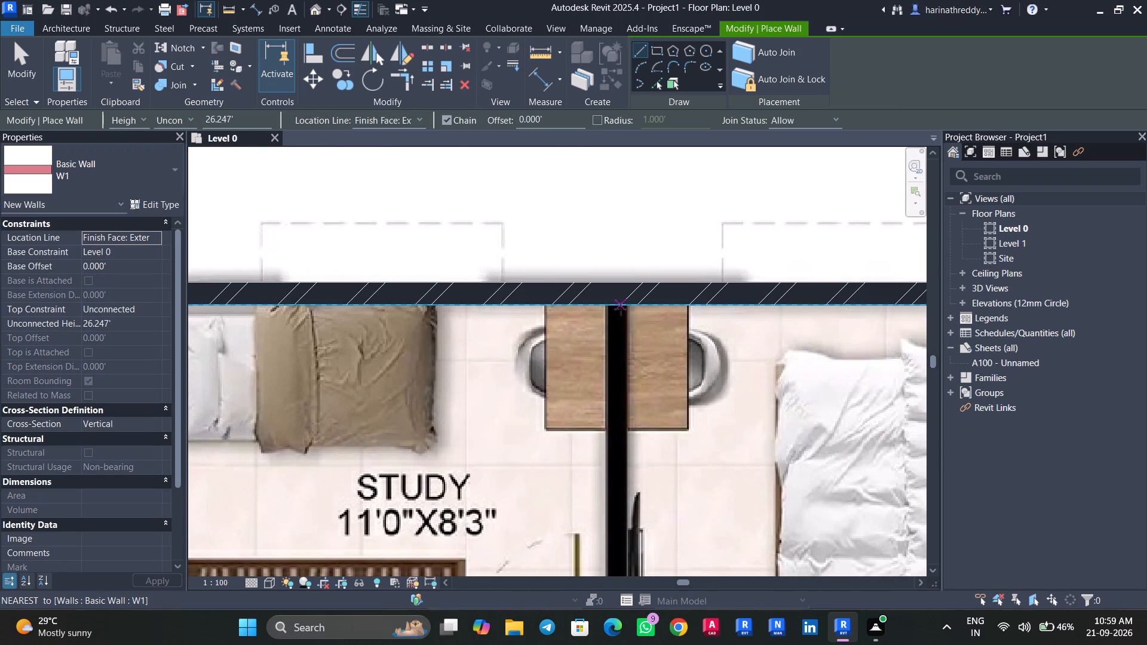
pyautogui.scroll(6, 629, 306)
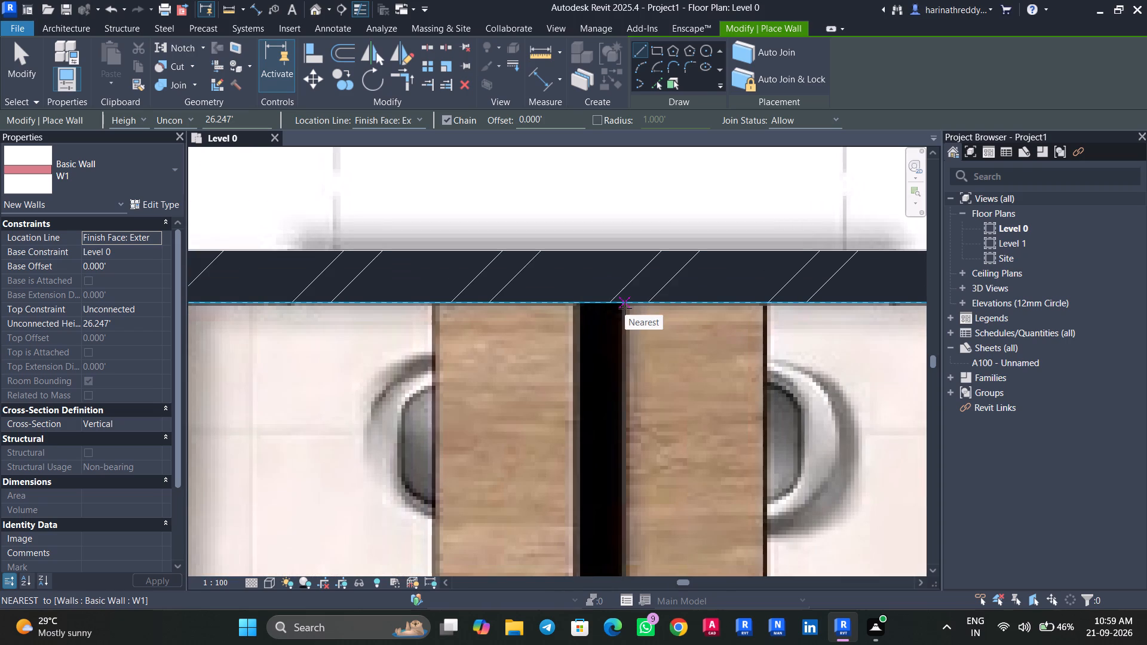
pyautogui.click(625, 308)
pyautogui.moveTo(625, 437); pyautogui.dragTo(578, 338, button='middle')
pyautogui.scroll(-5, 625, 437)
pyautogui.scroll(1, 579, 340)
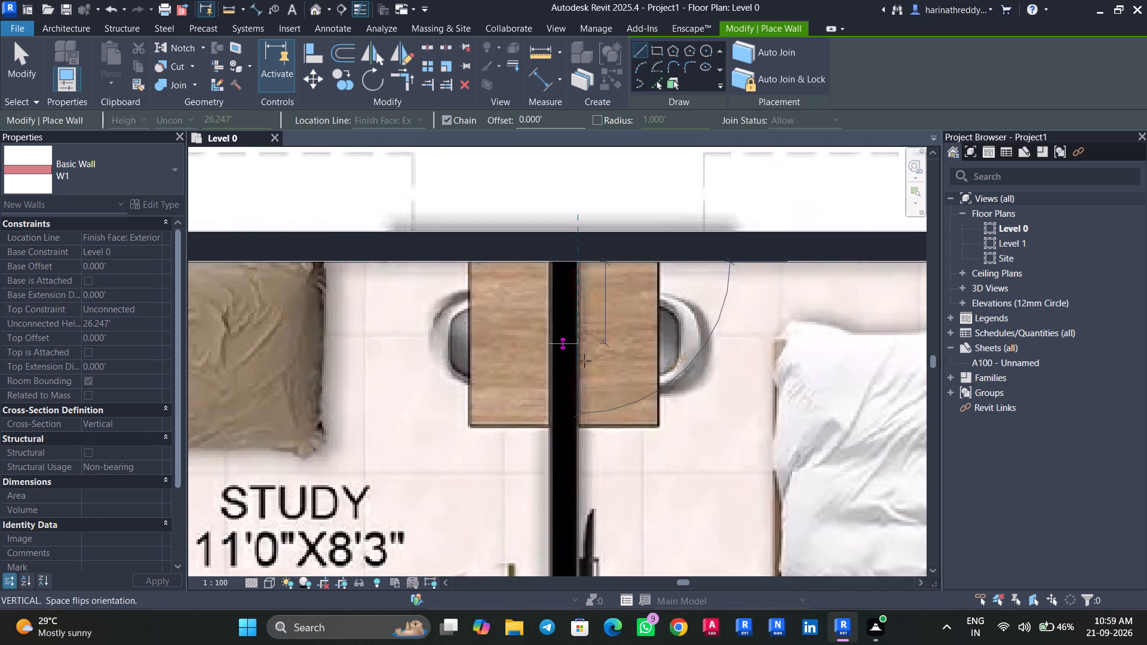
pyautogui.scroll(-5, 585, 365)
pyautogui.moveTo(588, 379); pyautogui.dragTo(576, 346, button='middle')
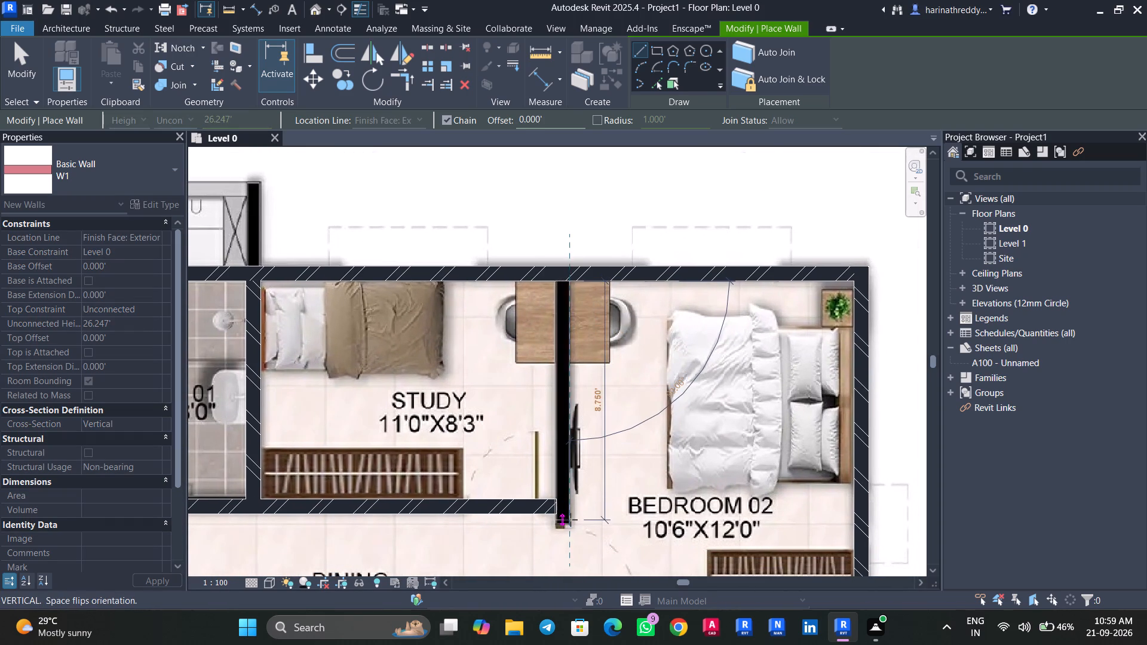
pyautogui.scroll(8, 570, 523)
pyautogui.click(569, 526)
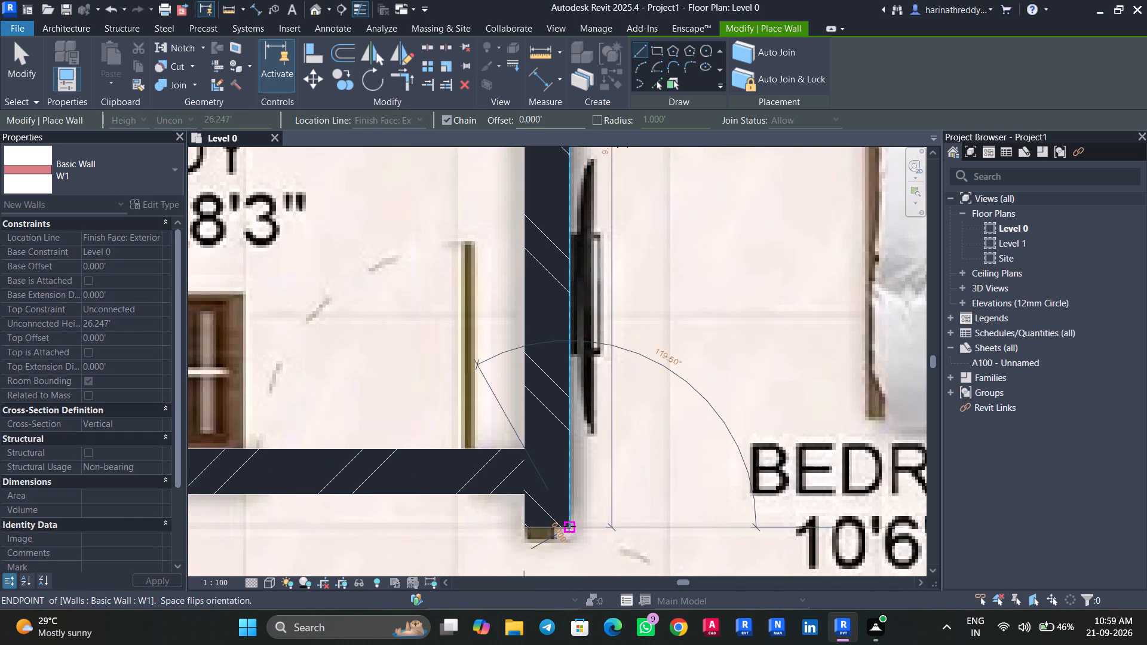
pyautogui.press('Escape')
# Draw a W1 wall about 16.8 ft long between LIVING and M.BEDROOM, from the corridor wall's inner face to the image wall's end beside the M.BEDROOM door.
pyautogui.scroll(-9, 600, 478)
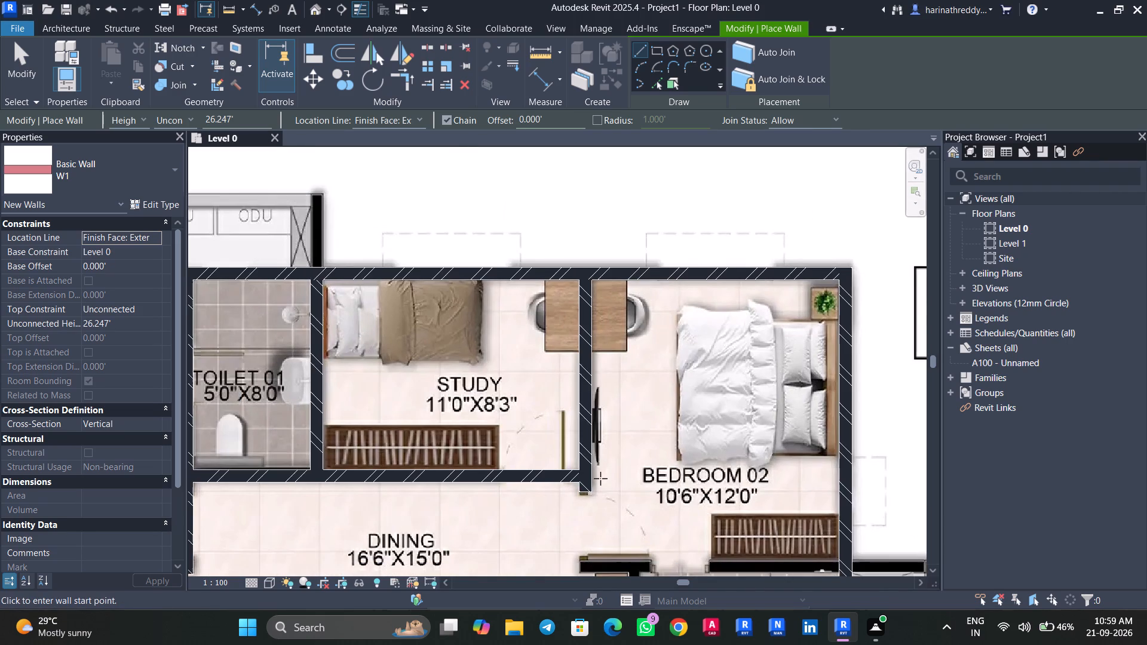
pyautogui.moveTo(600, 478); pyautogui.dragTo(680, 274, button='middle')
pyautogui.moveTo(509, 451); pyautogui.dragTo(582, 357, button='middle')
pyautogui.scroll(-4, 556, 387)
pyautogui.moveTo(541, 426); pyautogui.dragTo(619, 376, button='middle')
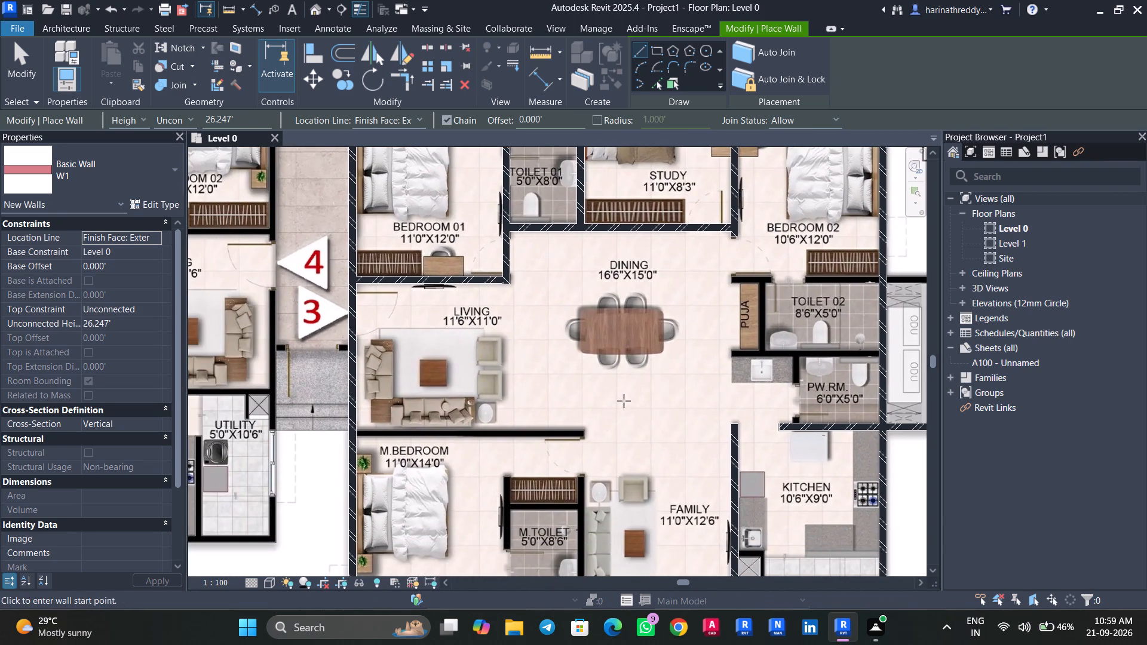
pyautogui.scroll(4, 476, 472)
pyautogui.scroll(-4, 474, 472)
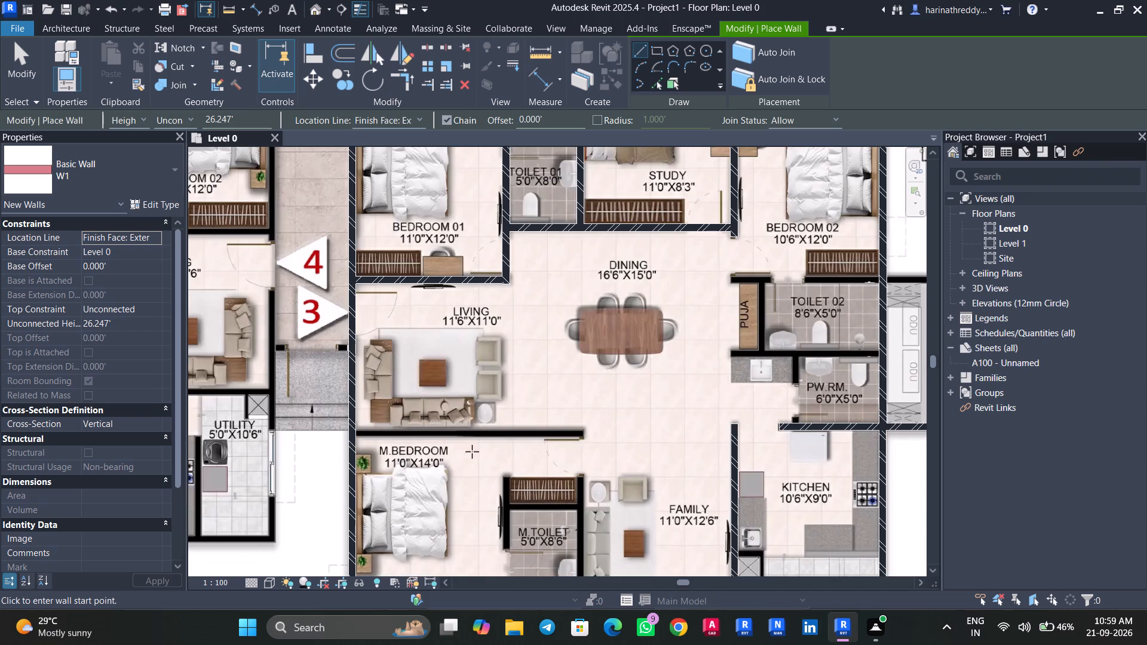
pyautogui.scroll(9, 384, 442)
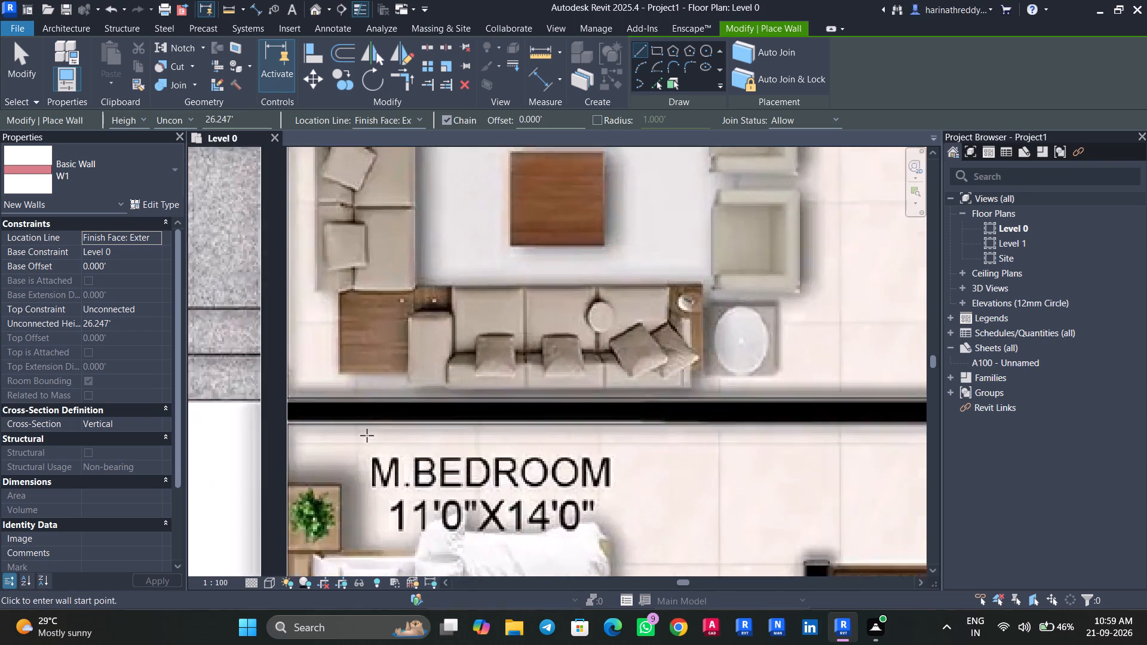
pyautogui.scroll(4, 367, 435)
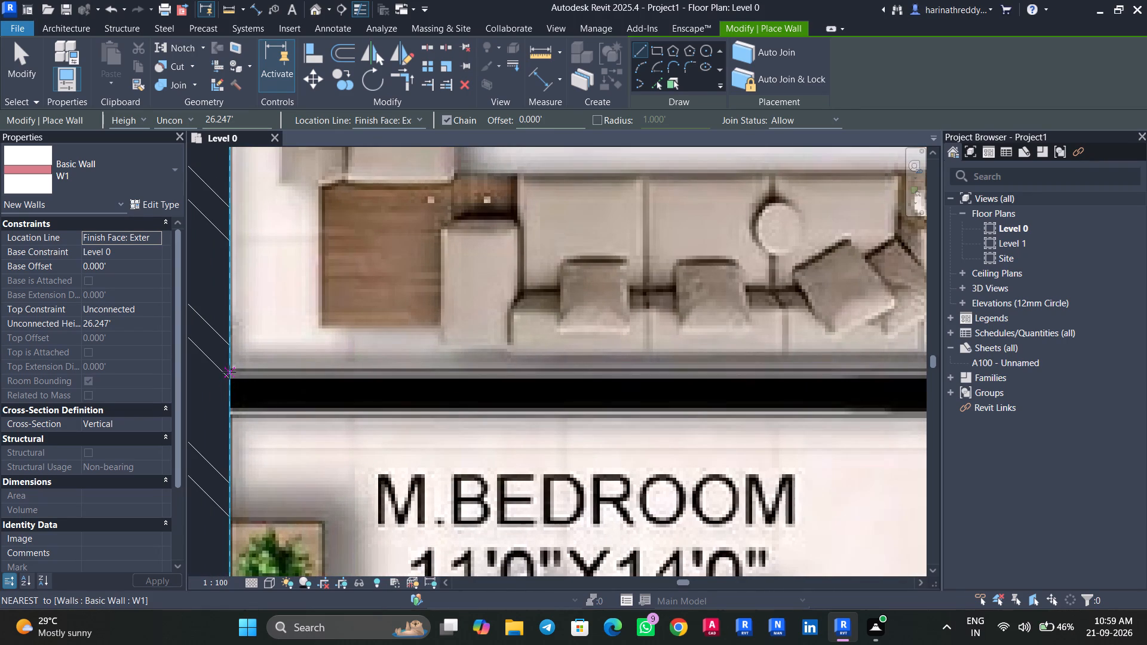
pyautogui.click(229, 371)
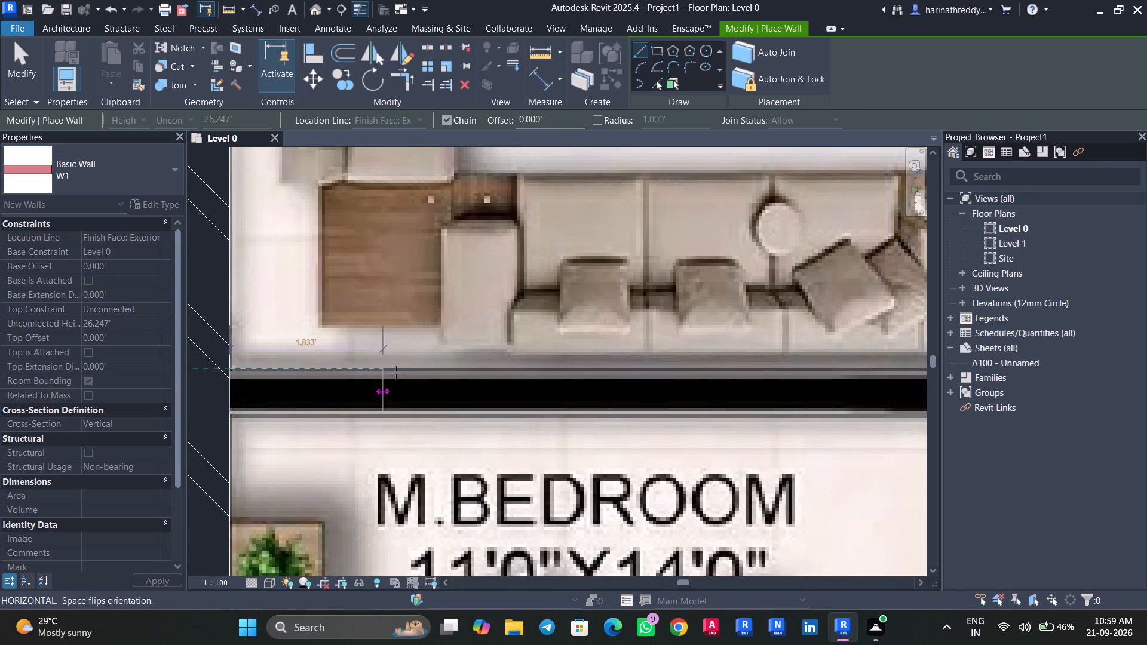
pyautogui.scroll(-6, 514, 376)
pyautogui.moveTo(514, 376); pyautogui.dragTo(278, 400, button='middle')
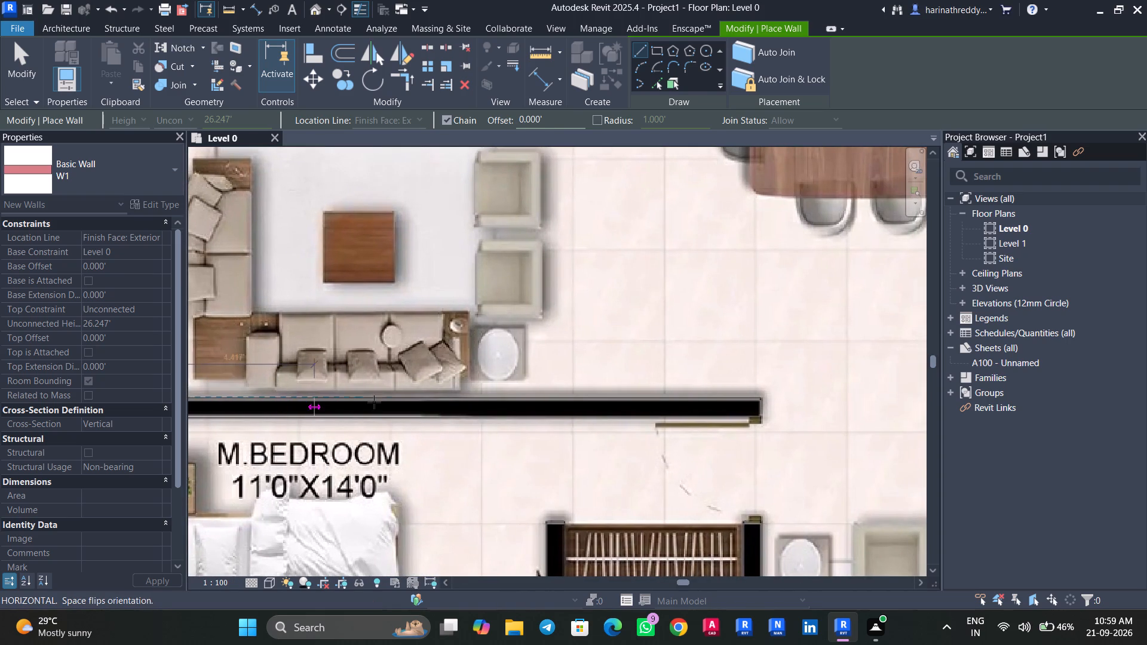
pyautogui.scroll(-6, 646, 392)
pyautogui.moveTo(646, 392); pyautogui.dragTo(627, 395, button='middle')
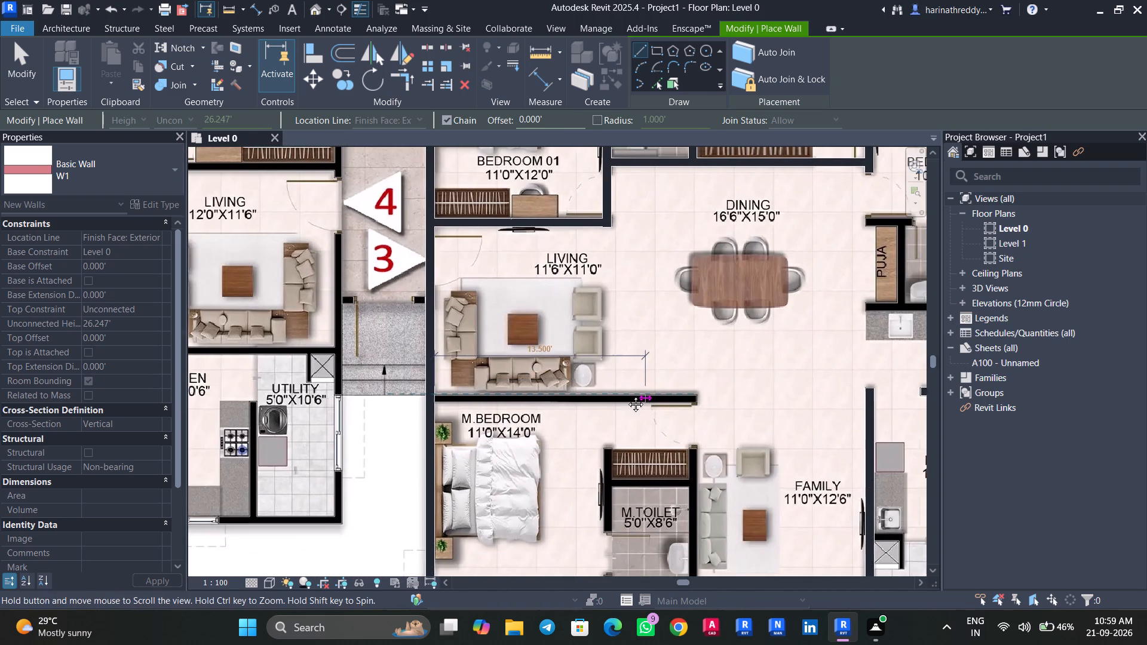
pyautogui.moveTo(627, 395); pyautogui.dragTo(553, 410, button='middle')
pyautogui.scroll(6, 602, 416)
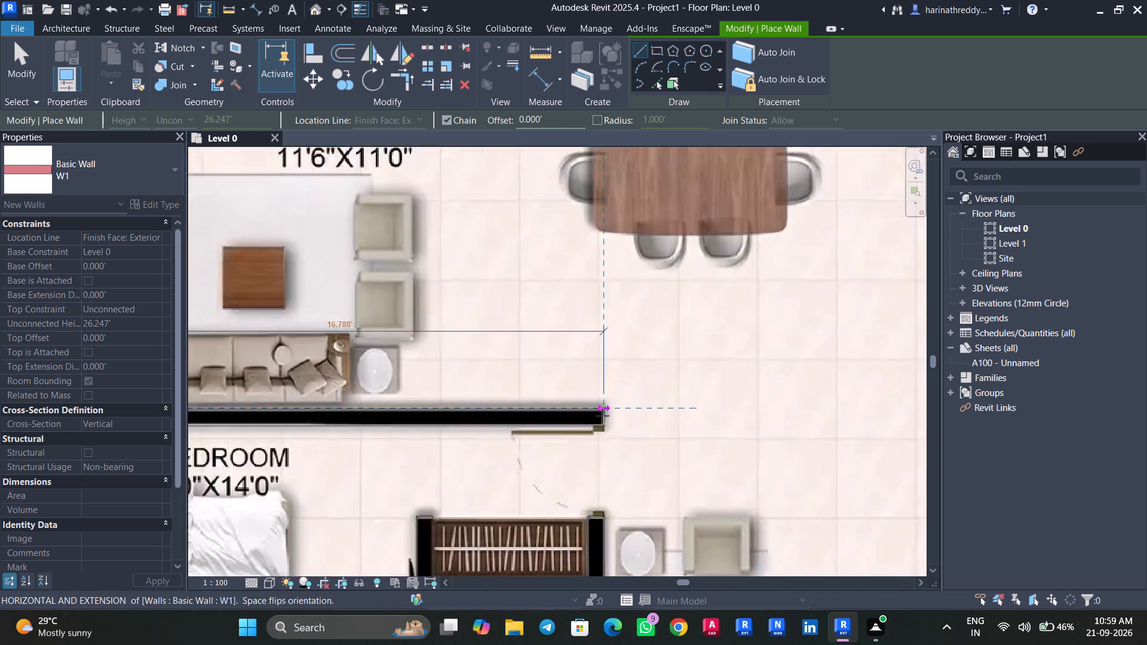
pyautogui.scroll(6, 602, 416)
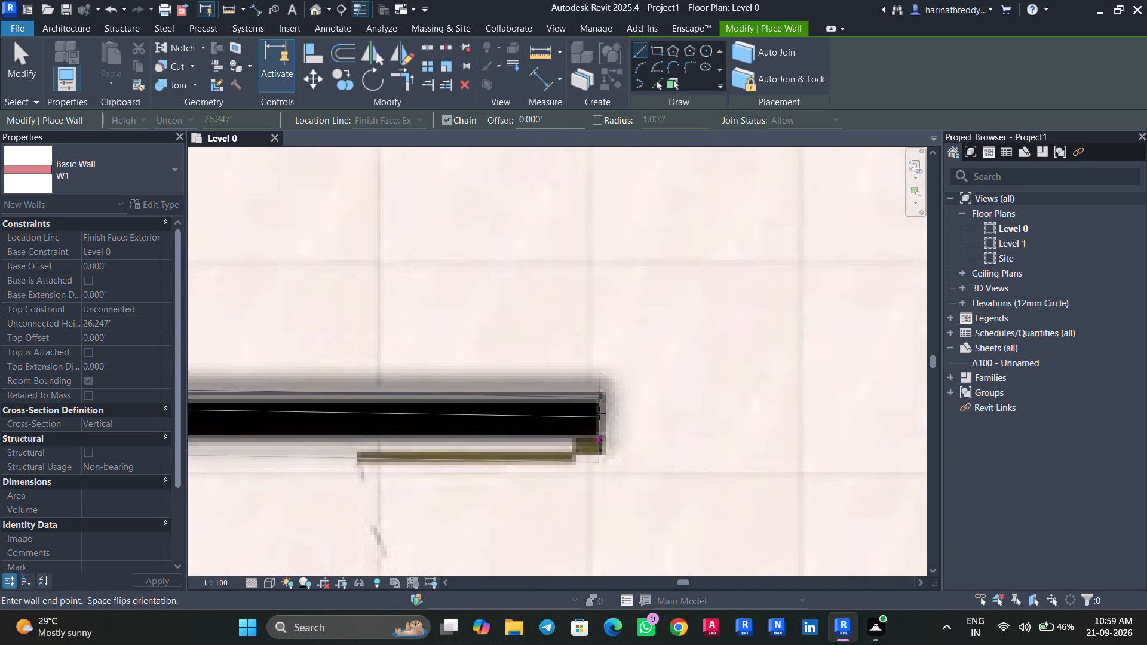
pyautogui.click(606, 404)
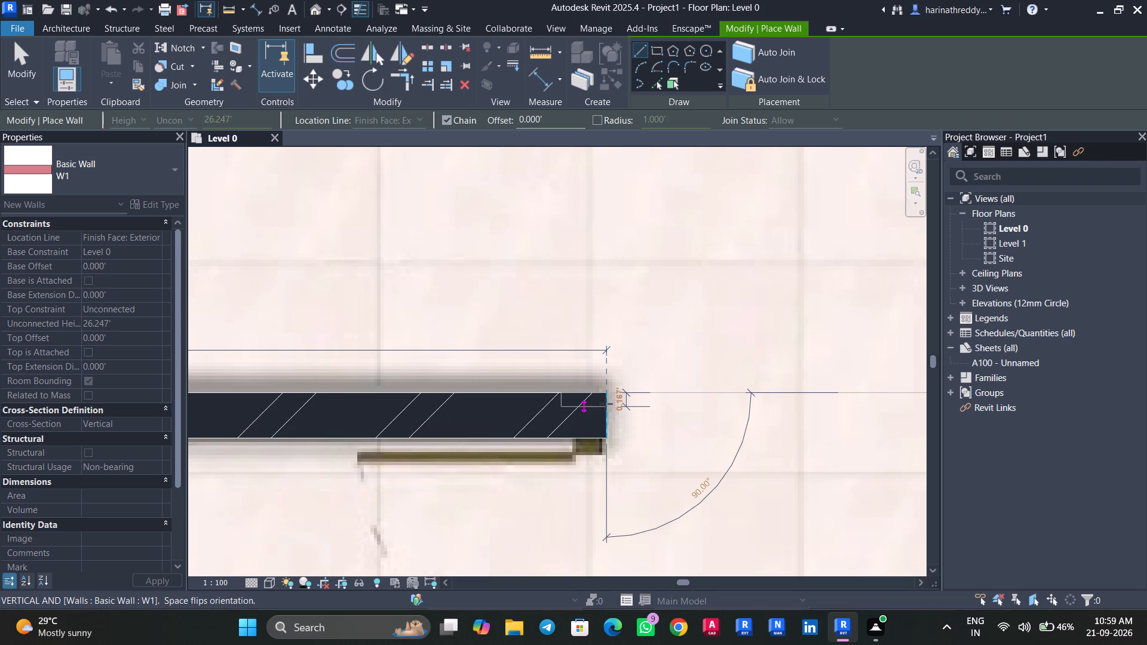
pyautogui.press('Escape')
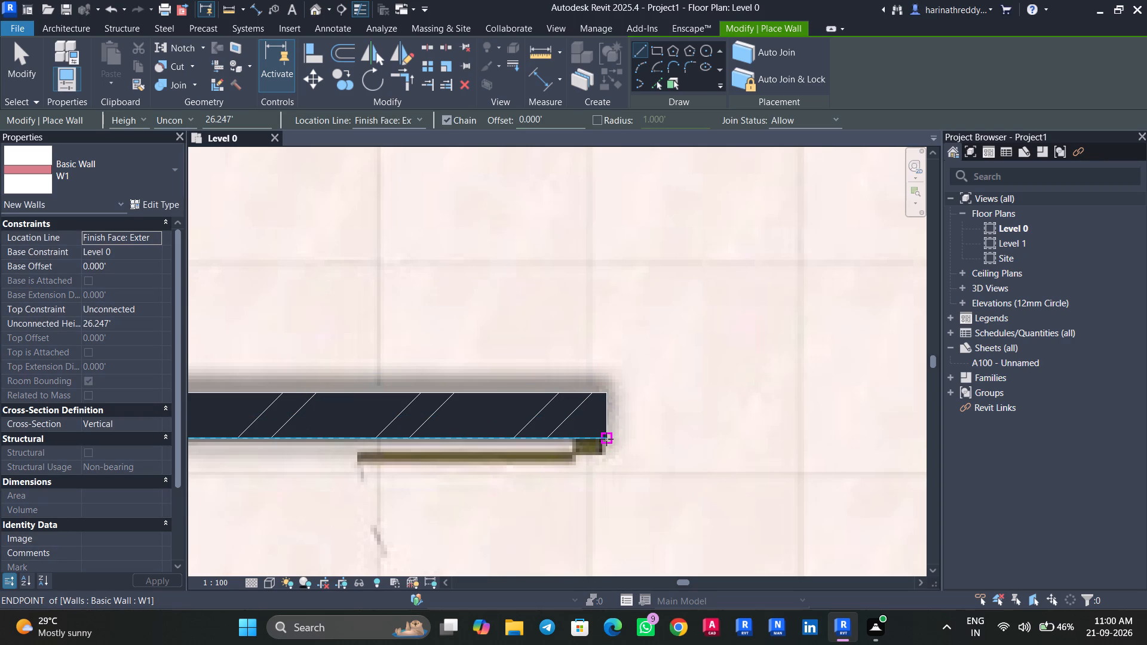
# Draw a vertical W1 wall about 18.2 ft long between M.TOILET and FAMILY, from the LIVING–M.BEDROOM wall's end to the image wall's end beside ODU.
pyautogui.click(606, 439)
pyautogui.scroll(-5, 610, 524)
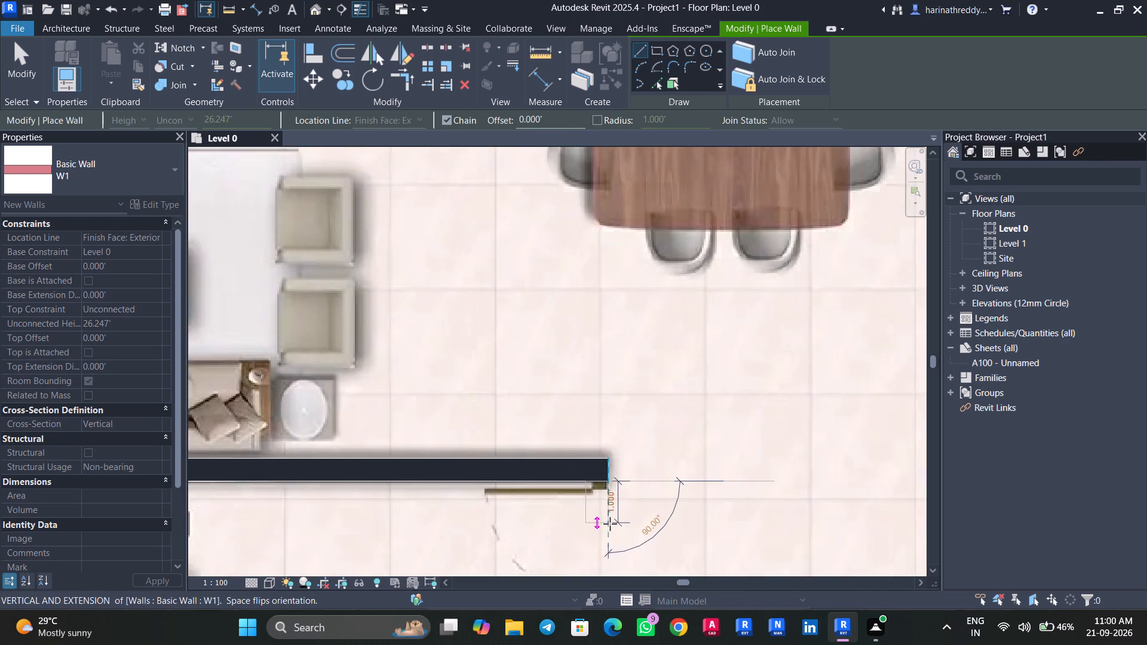
pyautogui.moveTo(610, 524); pyautogui.dragTo(551, 314, button='middle')
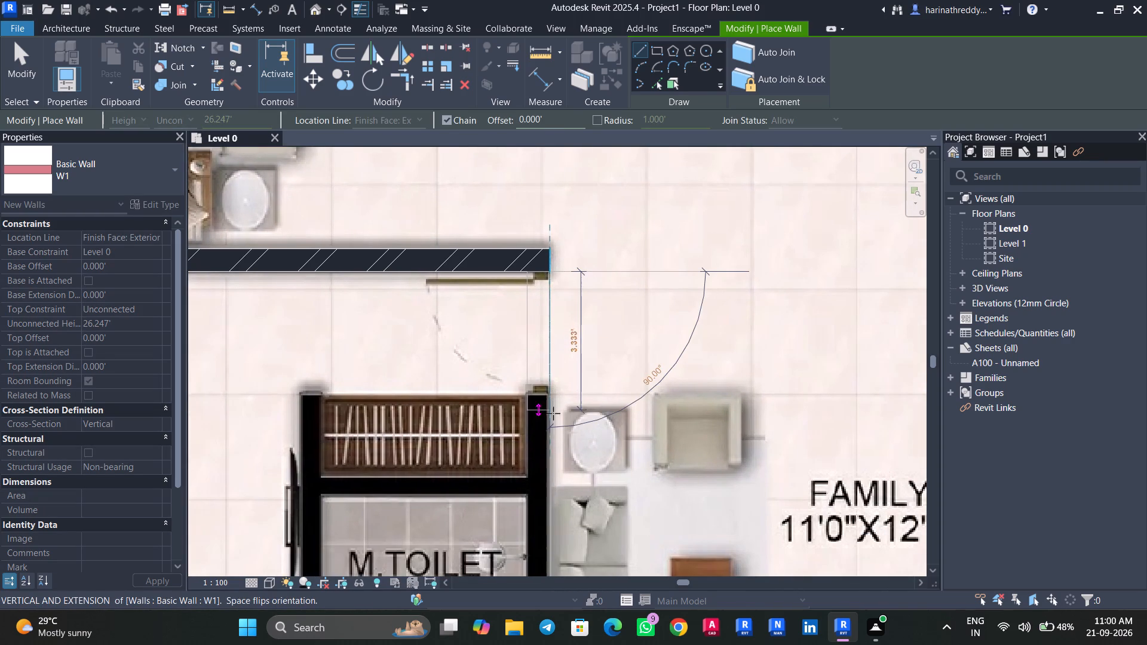
pyautogui.moveTo(553, 480); pyautogui.dragTo(558, 290, button='middle')
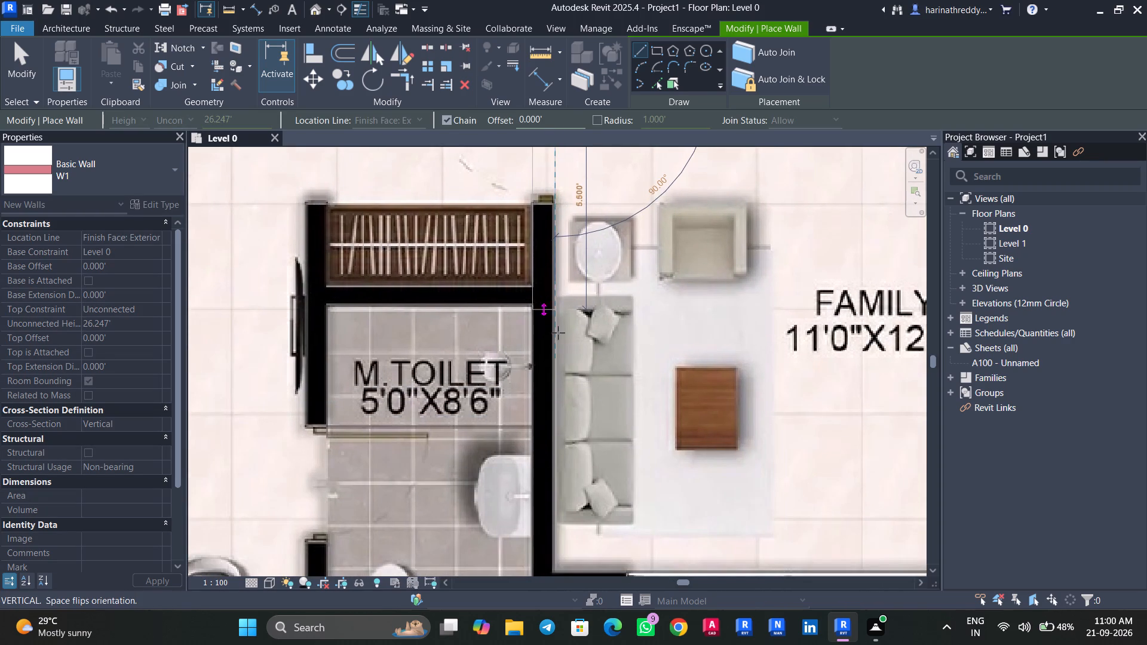
pyautogui.moveTo(552, 479); pyautogui.dragTo(550, 289, button='middle')
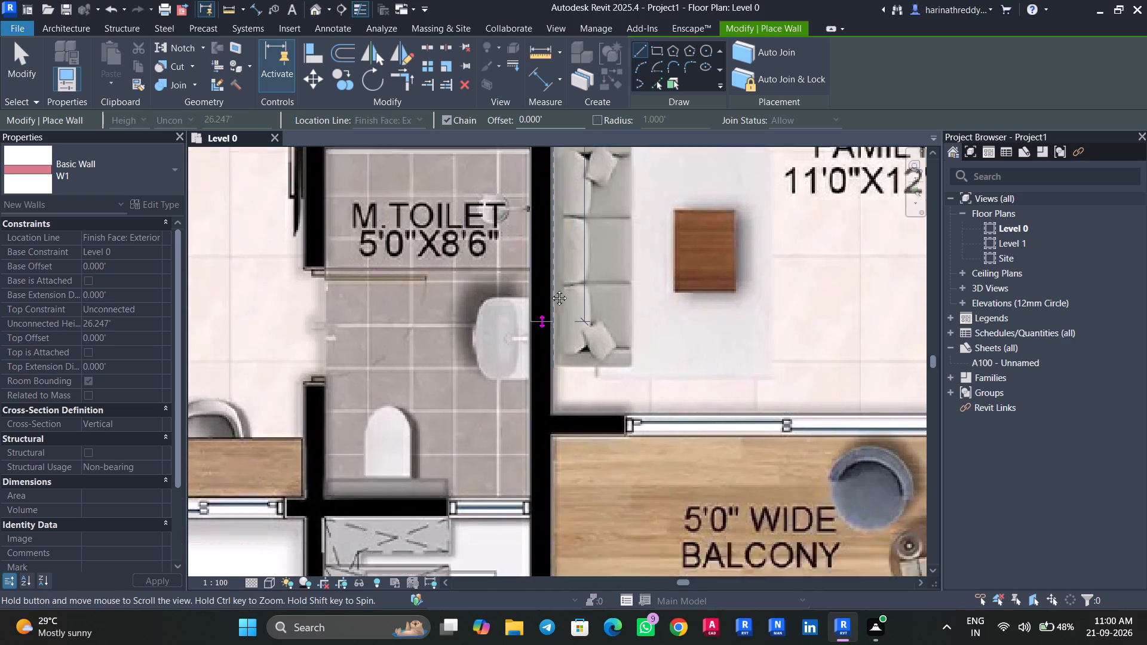
pyautogui.moveTo(550, 289); pyautogui.dragTo(550, 268, button='middle')
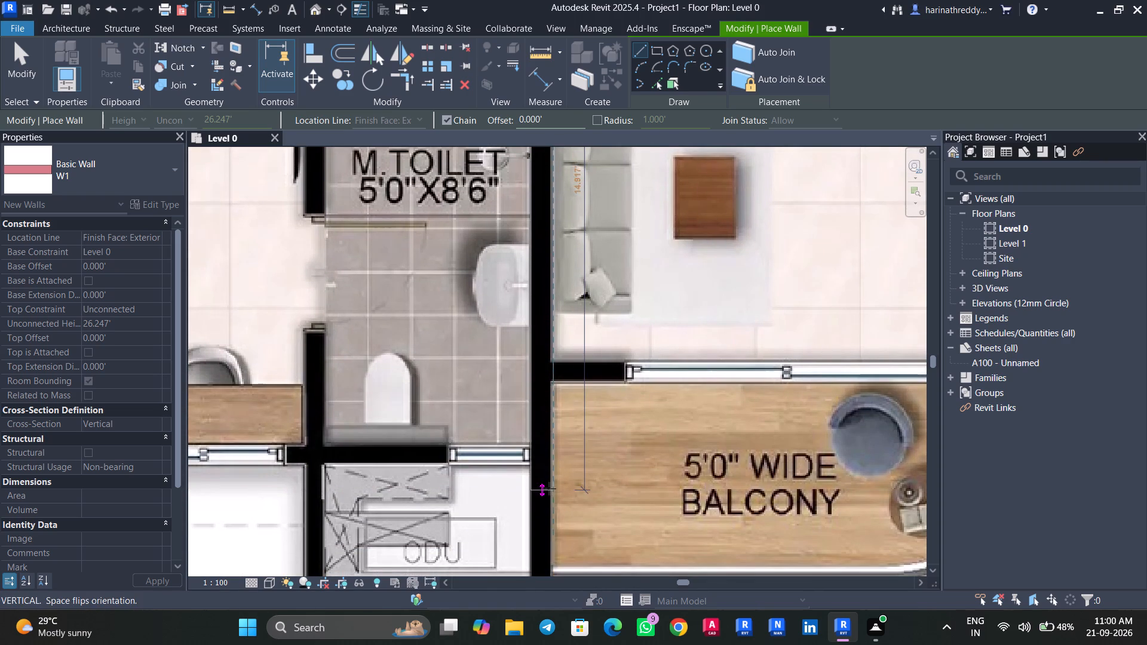
pyautogui.scroll(-1, 549, 489)
pyautogui.moveTo(549, 489); pyautogui.dragTo(546, 271, button='middle')
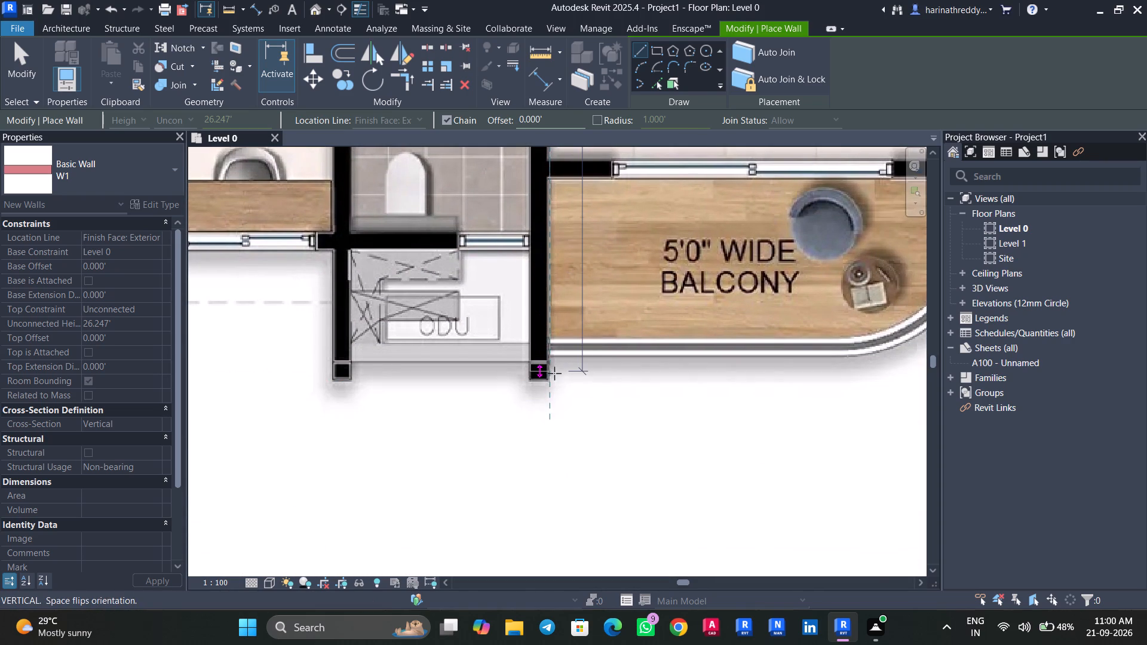
pyautogui.scroll(8, 556, 379)
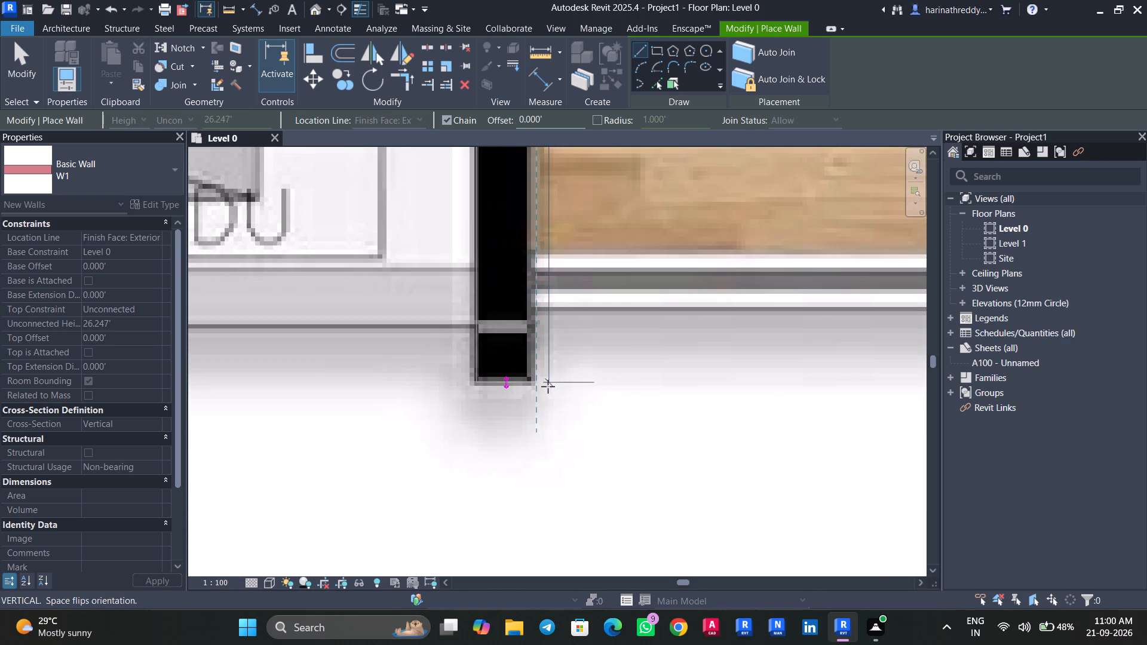
pyautogui.click(539, 382)
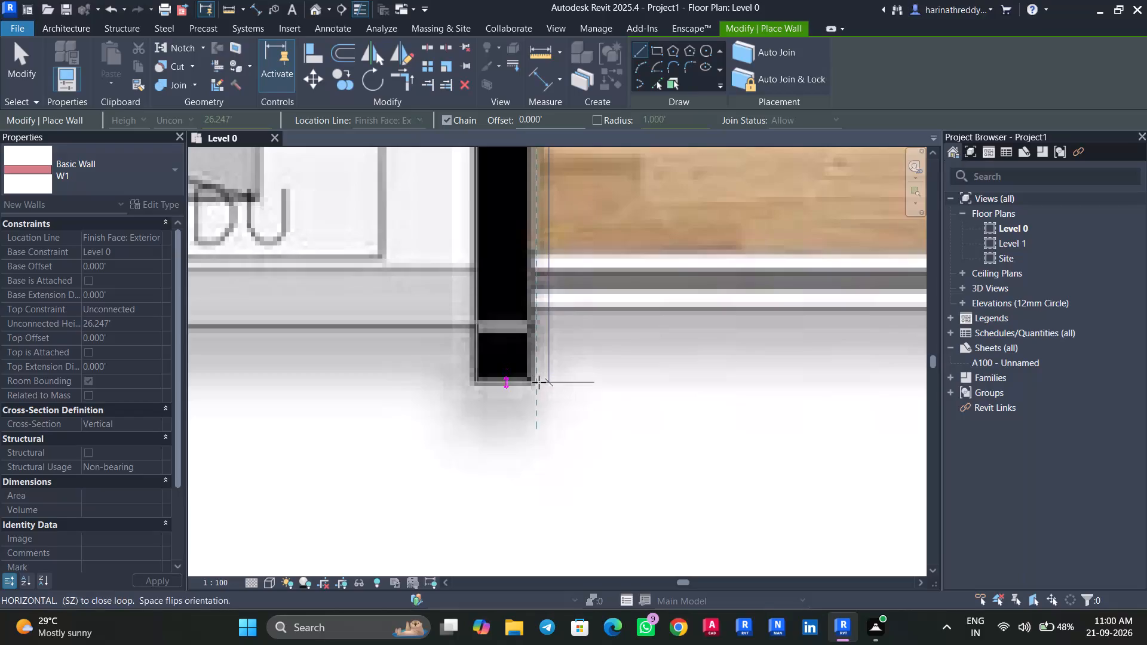
pyautogui.press('Escape')
pyautogui.press('Escape')
# Nudge the wall between M.TOILET and FAMILY one increment left to line up with the image wall.
pyautogui.click(520, 361)
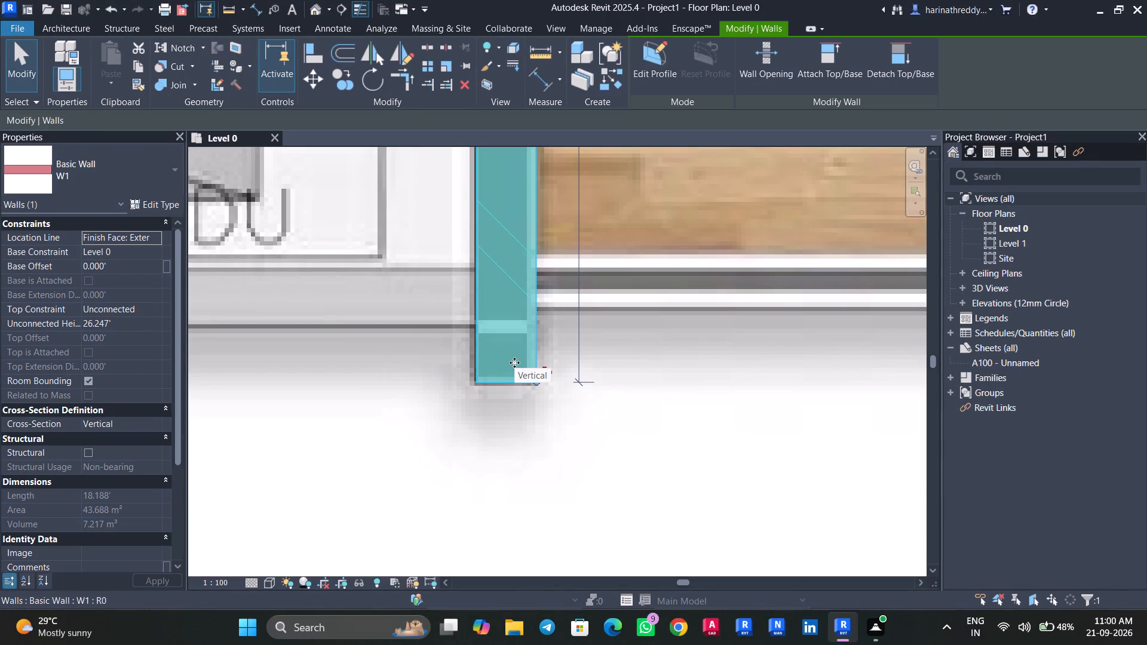
pyautogui.press('Left')
pyautogui.press('Escape')
# Draw a horizontal W1 wall about 16.8 ft long below M.BEDROOM and M.TOILET, from the outer wall's inner face to the wall beside FAMILY.
pyautogui.scroll(-6, 496, 370)
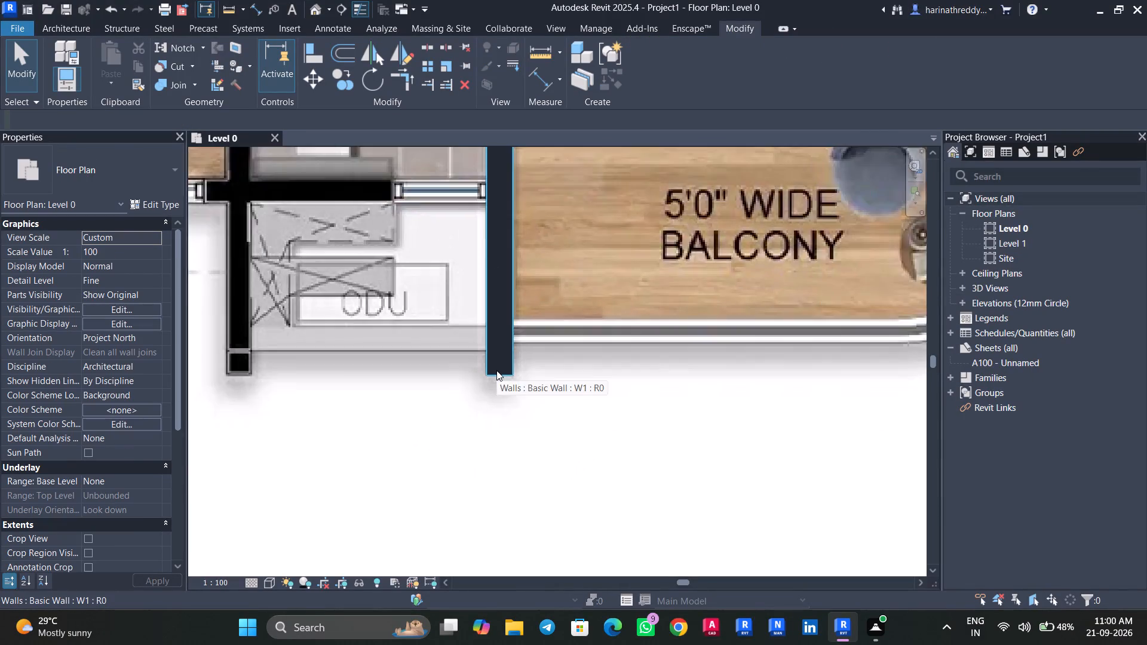
pyautogui.scroll(-4, 496, 370)
pyautogui.moveTo(496, 370); pyautogui.dragTo(613, 509, button='middle')
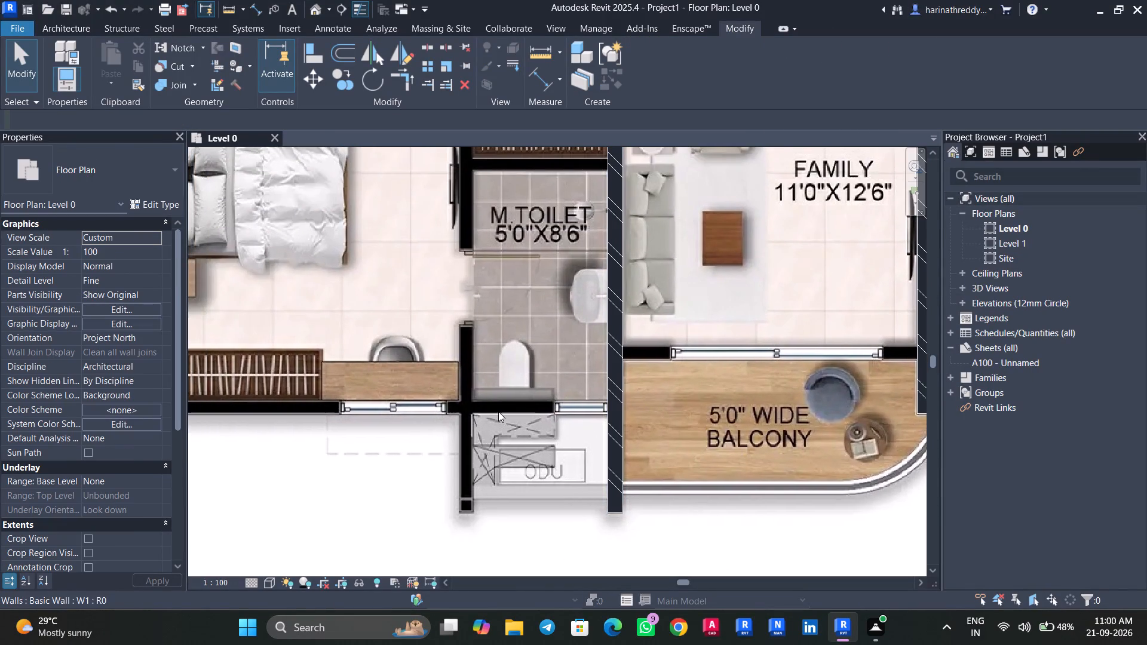
pyautogui.scroll(-3, 498, 411)
pyautogui.moveTo(482, 324); pyautogui.dragTo(499, 375, button='middle')
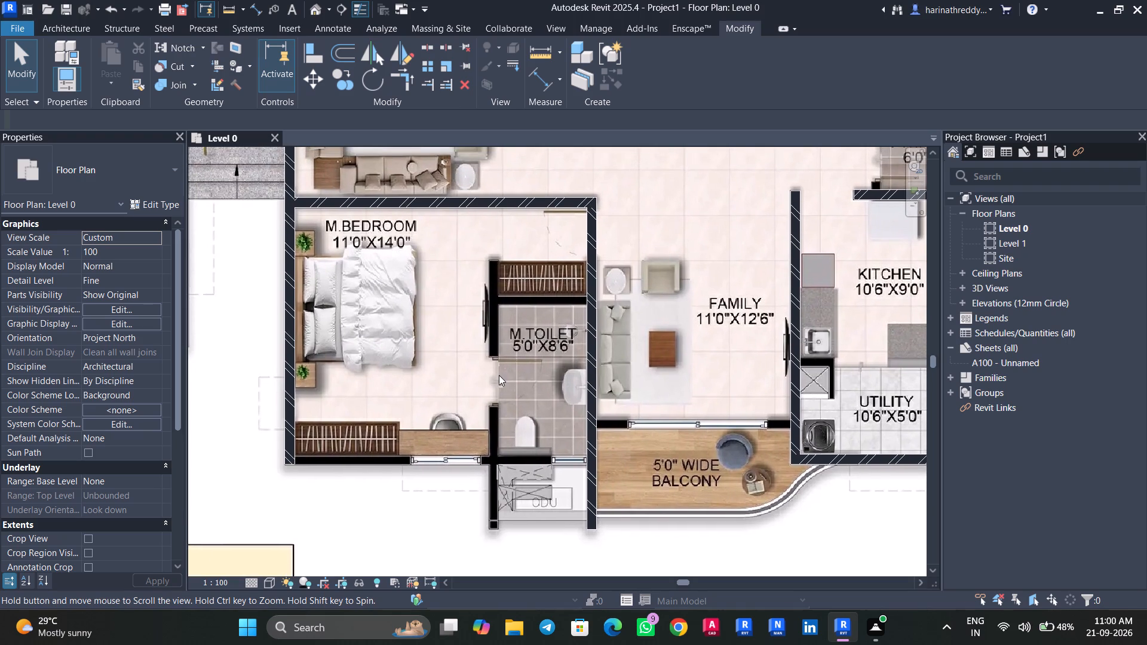
pyautogui.press('w')
pyautogui.press('a')
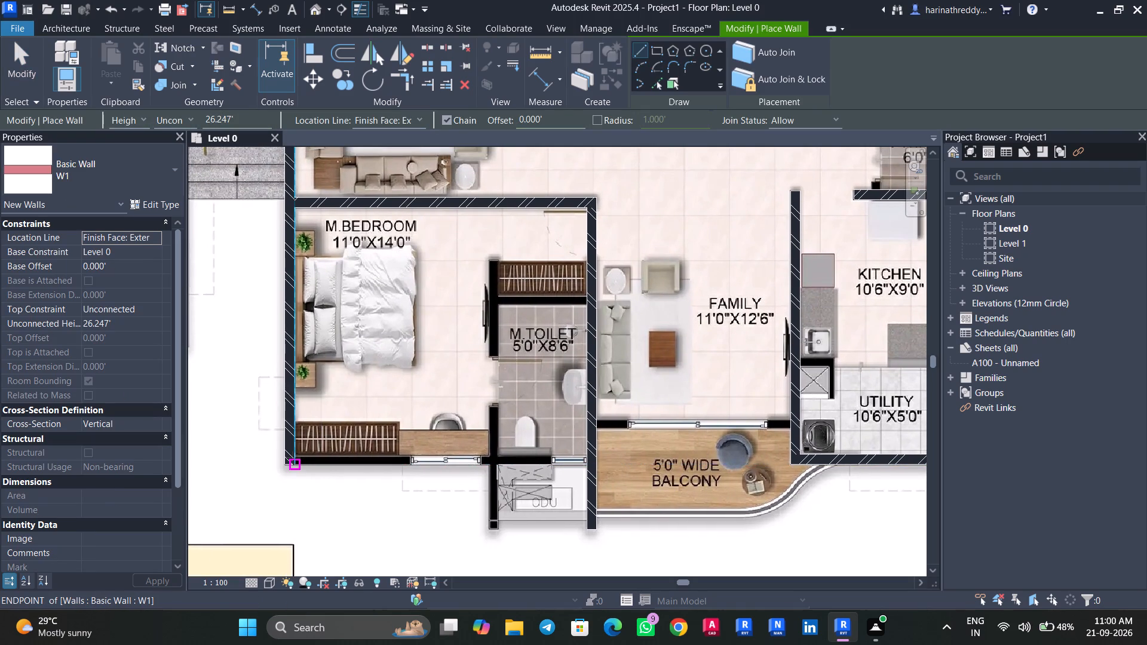
pyautogui.scroll(7, 296, 462)
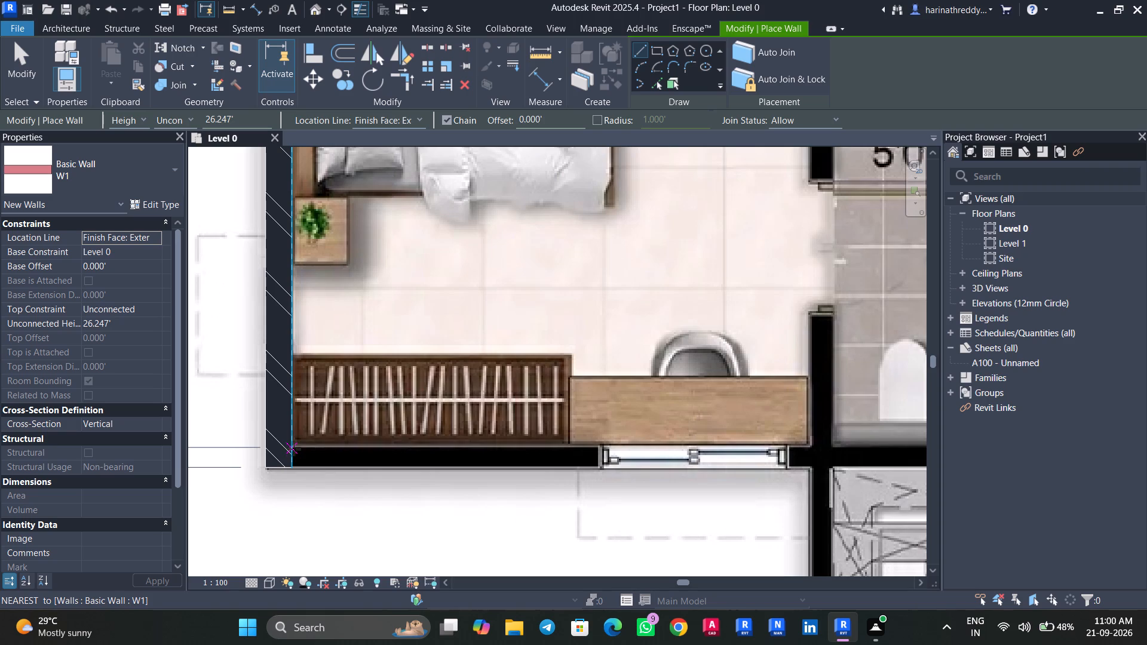
pyautogui.click(292, 447)
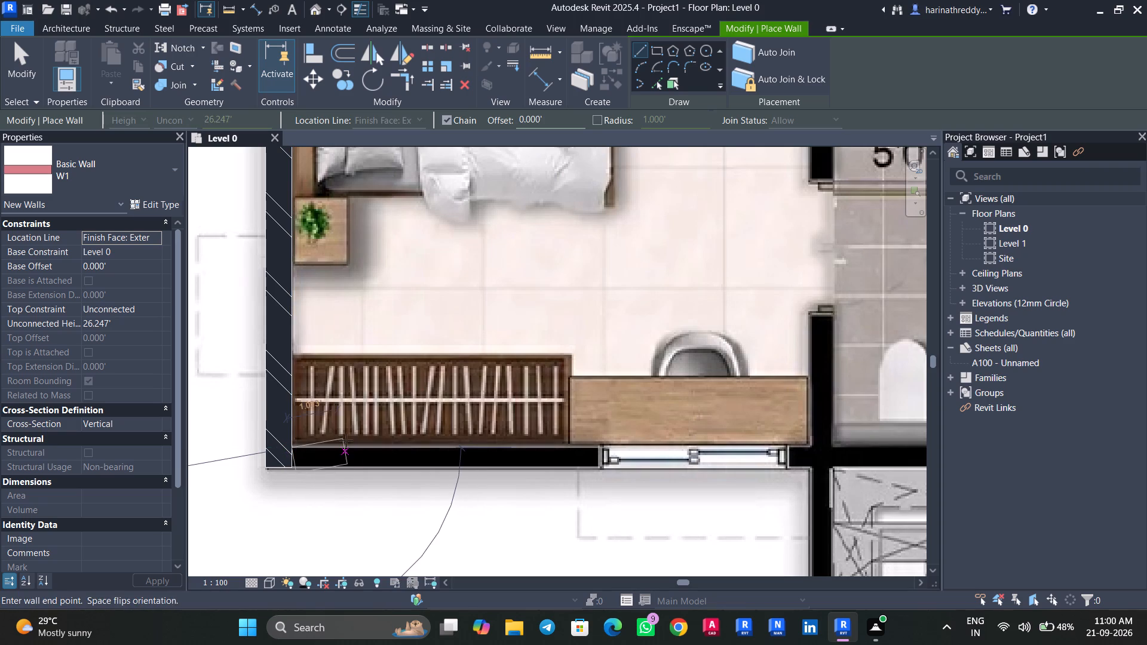
pyautogui.scroll(1, 708, 449)
pyautogui.scroll(-3, 708, 449)
pyautogui.middleClick(709, 449)
pyautogui.moveTo(709, 449); pyautogui.dragTo(695, 451, button='middle')
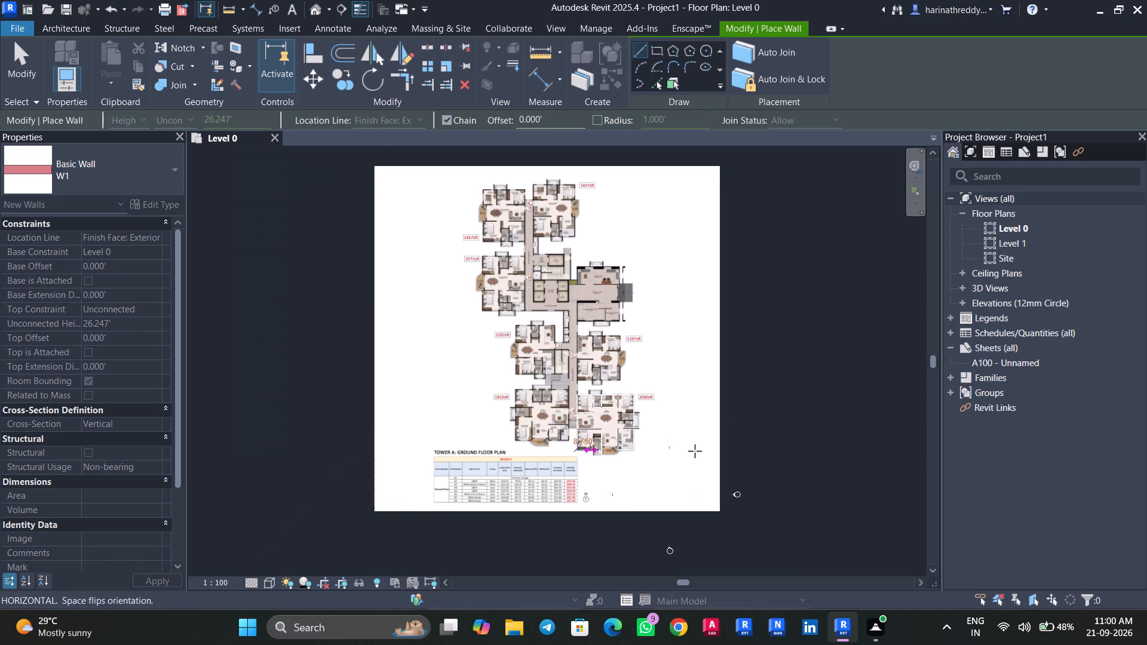
pyautogui.moveTo(695, 451); pyautogui.dragTo(484, 451, button='middle')
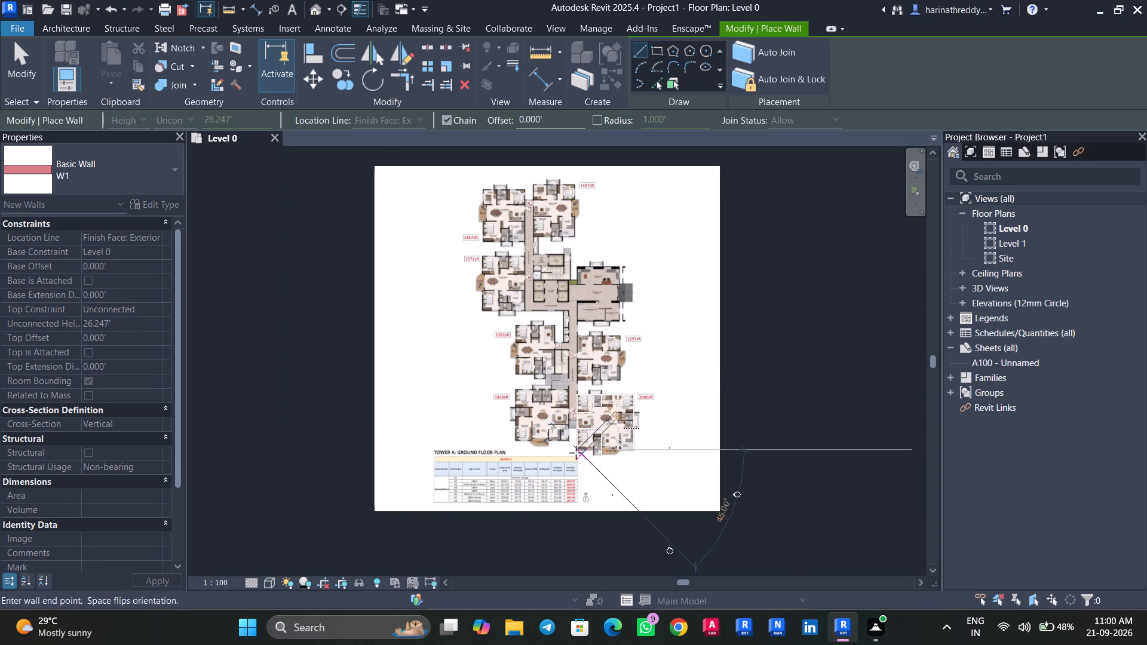
pyautogui.scroll(16, 572, 450)
pyautogui.moveTo(614, 458); pyautogui.dragTo(349, 462, button='middle')
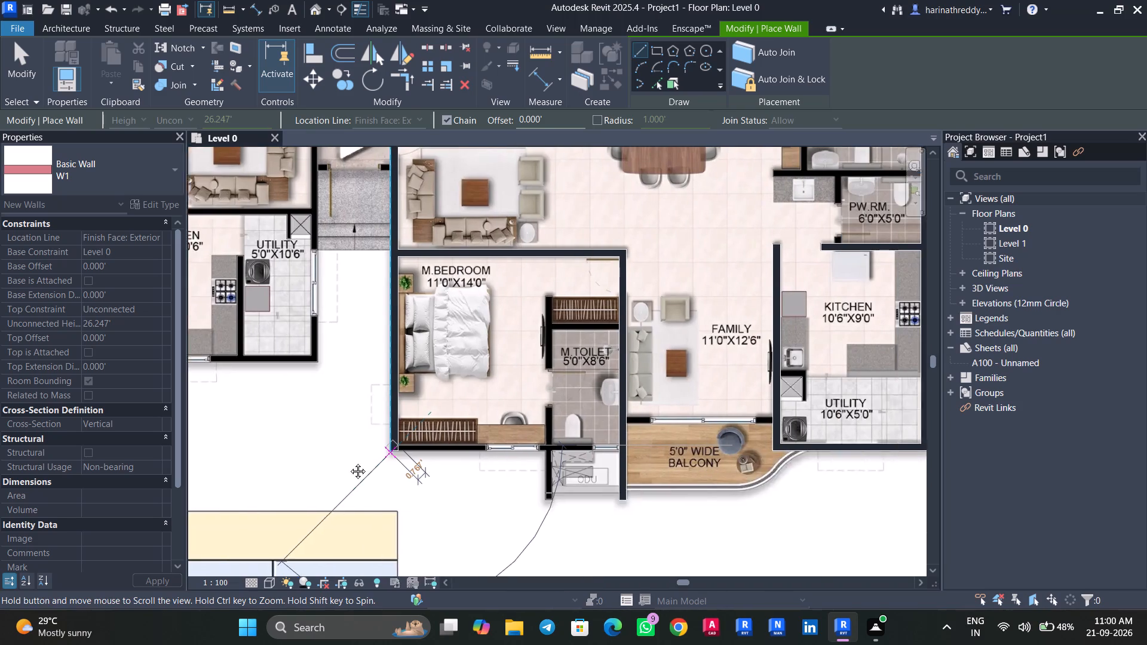
pyautogui.moveTo(349, 462); pyautogui.dragTo(347, 463, button='middle')
pyautogui.scroll(8, 534, 450)
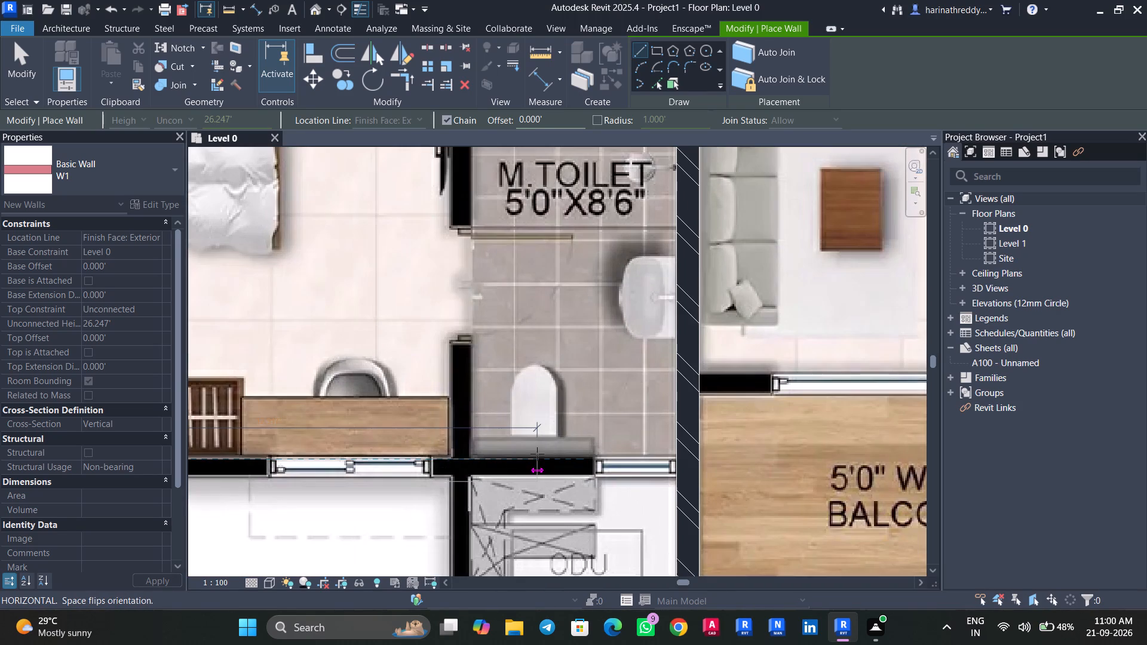
pyautogui.moveTo(602, 451); pyautogui.dragTo(449, 458, button='middle')
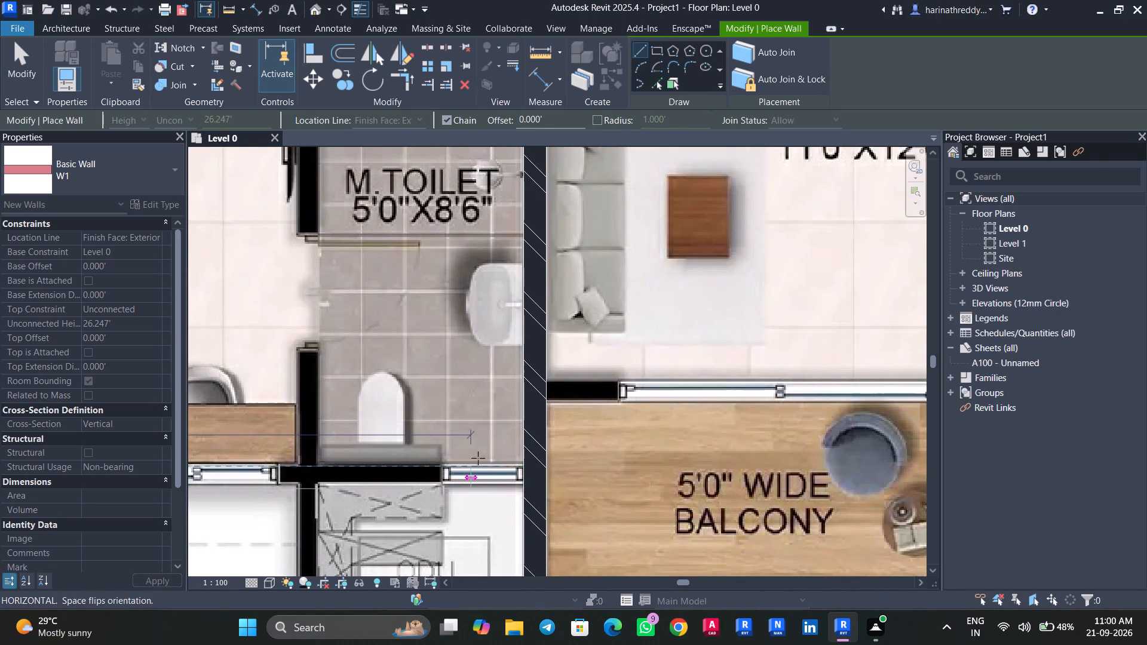
pyautogui.click(523, 463)
pyautogui.press('Escape')
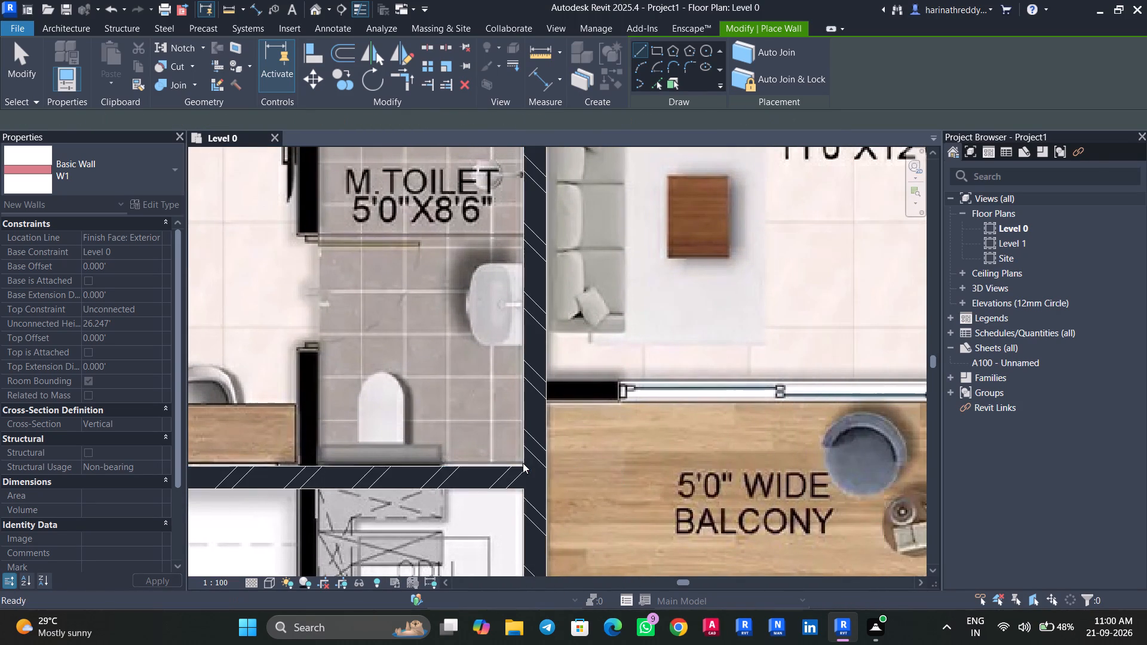
pyautogui.scroll(-6, 471, 473)
pyautogui.press('Escape')
# Nudge the horizontal wall below M.BEDROOM and M.TOILET one increment up.
pyautogui.click(467, 475)
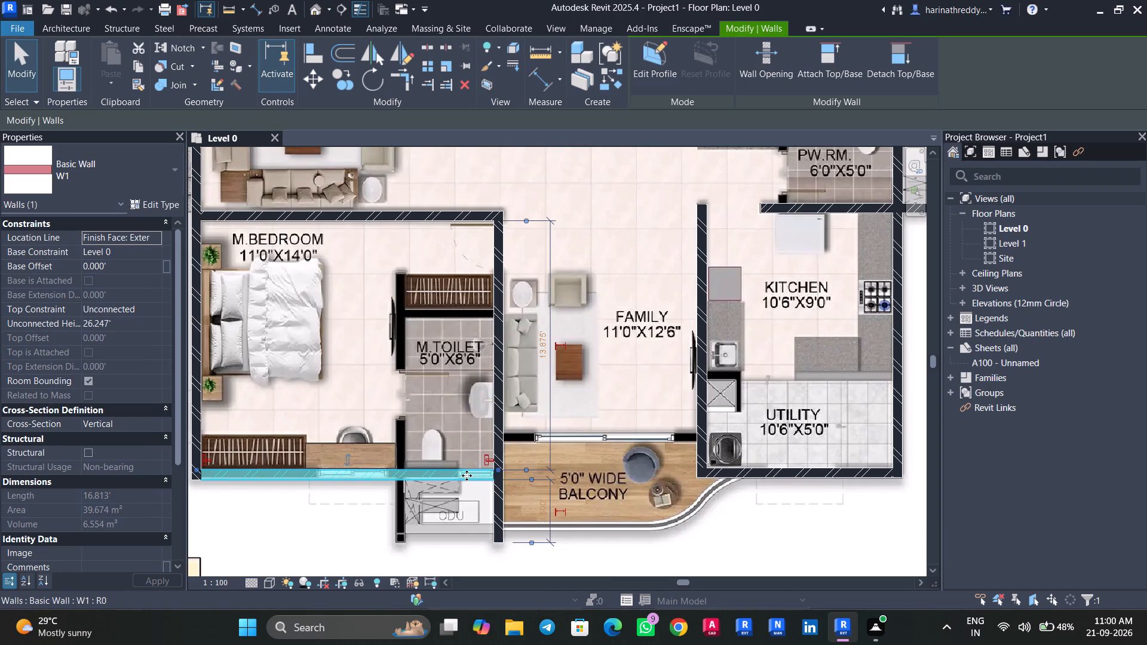
pyautogui.press('Up')
pyautogui.press('Escape')
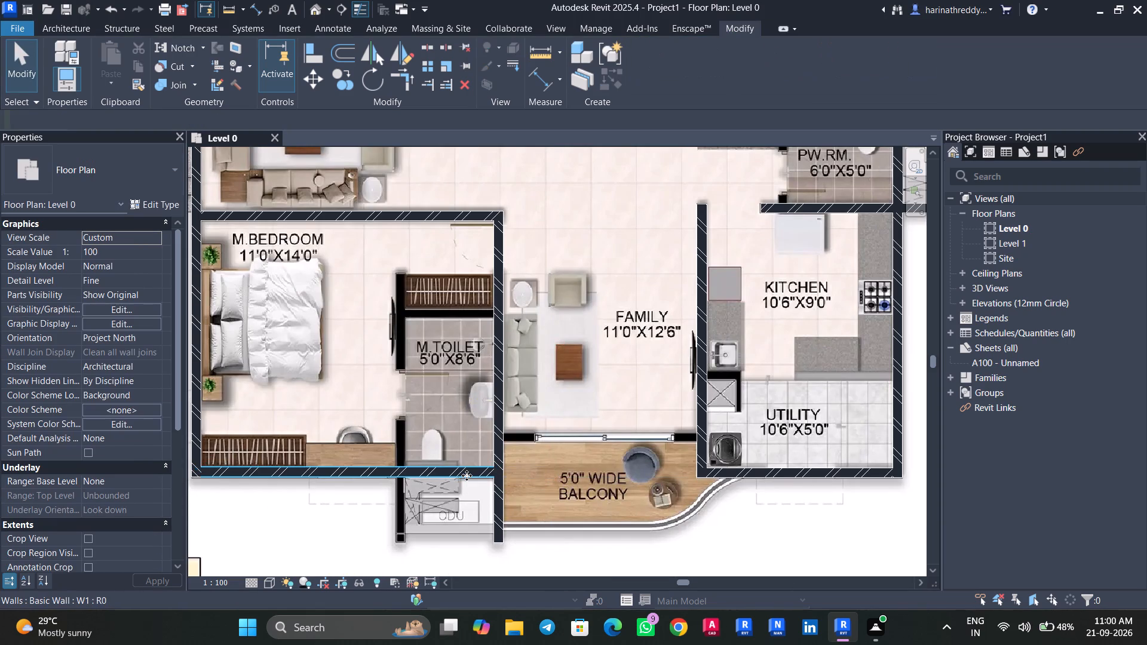
# Draw a vertical W1 wall between M.BEDROOM and M.TOILET, from the image wall's upper end beside the wardrobe to its lower end beside ODU.
pyautogui.moveTo(414, 397); pyautogui.dragTo(434, 447, button='middle')
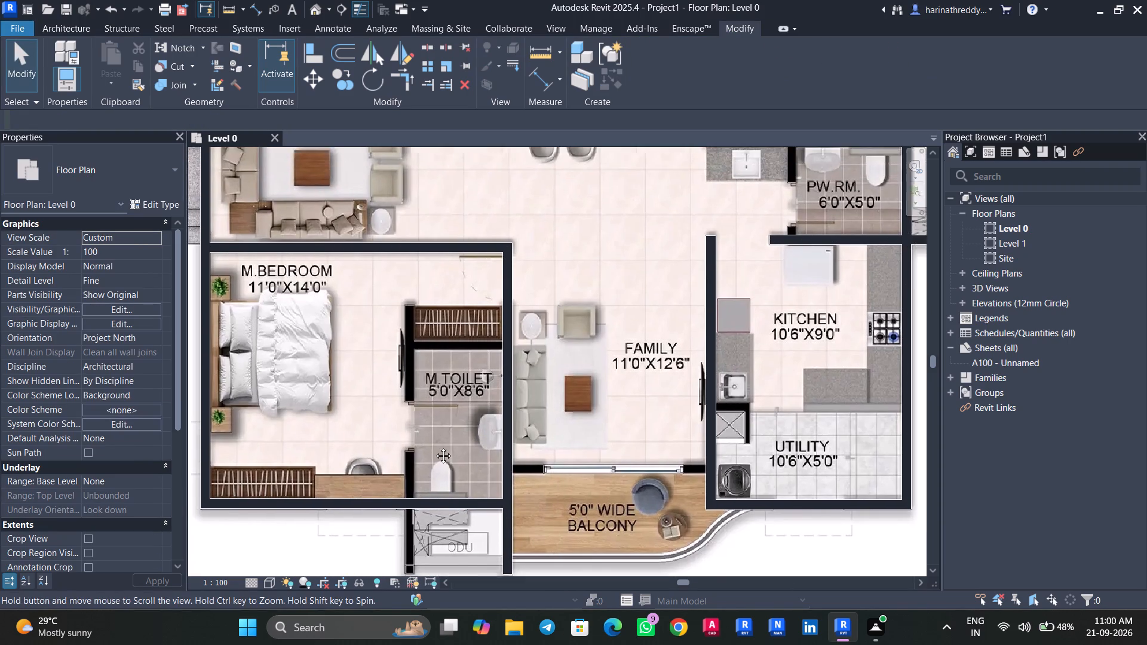
pyautogui.moveTo(434, 447); pyautogui.dragTo(454, 479, button='middle')
pyautogui.scroll(9, 446, 410)
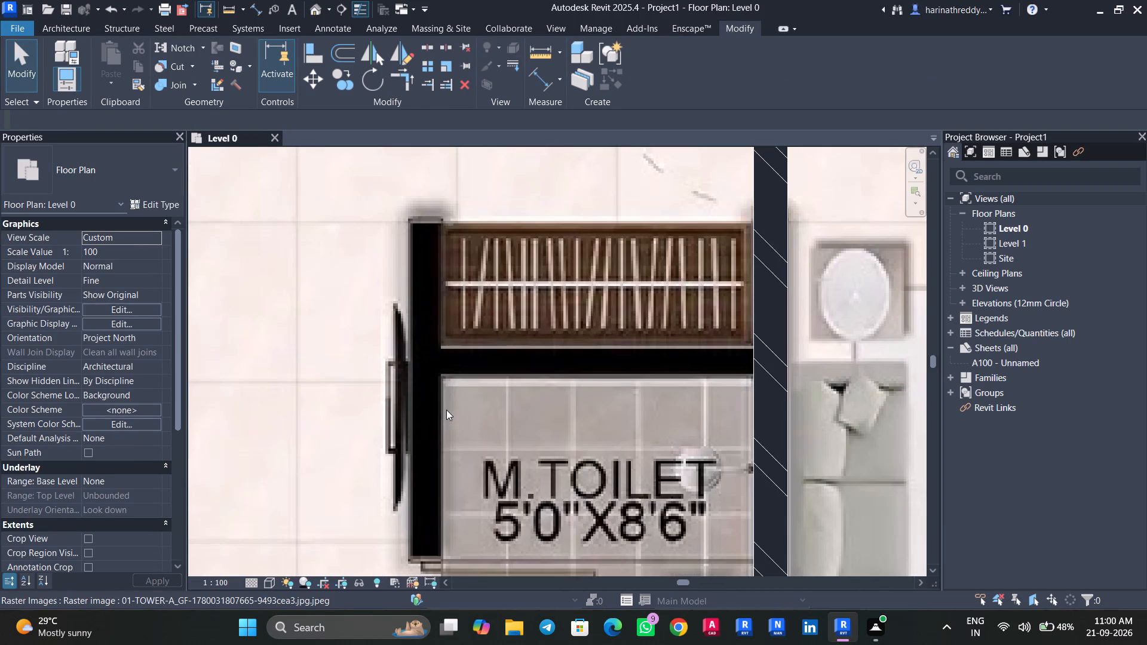
pyautogui.write('WA')
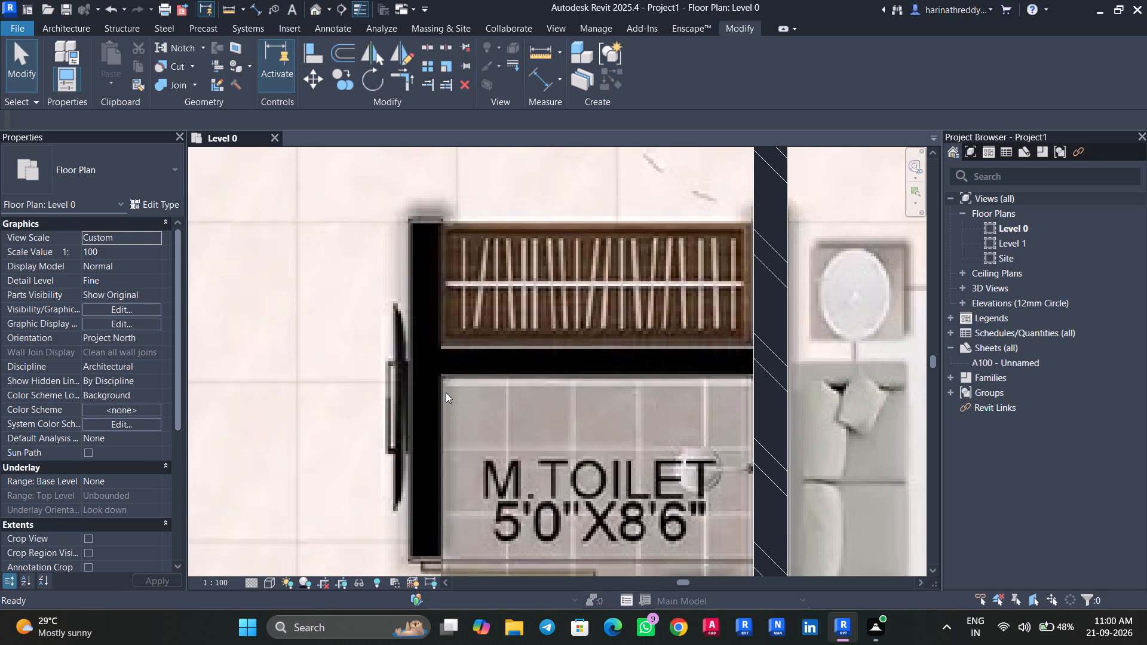
pyautogui.click(443, 221)
pyautogui.scroll(-4, 452, 347)
pyautogui.moveTo(450, 353); pyautogui.dragTo(431, 261, button='middle')
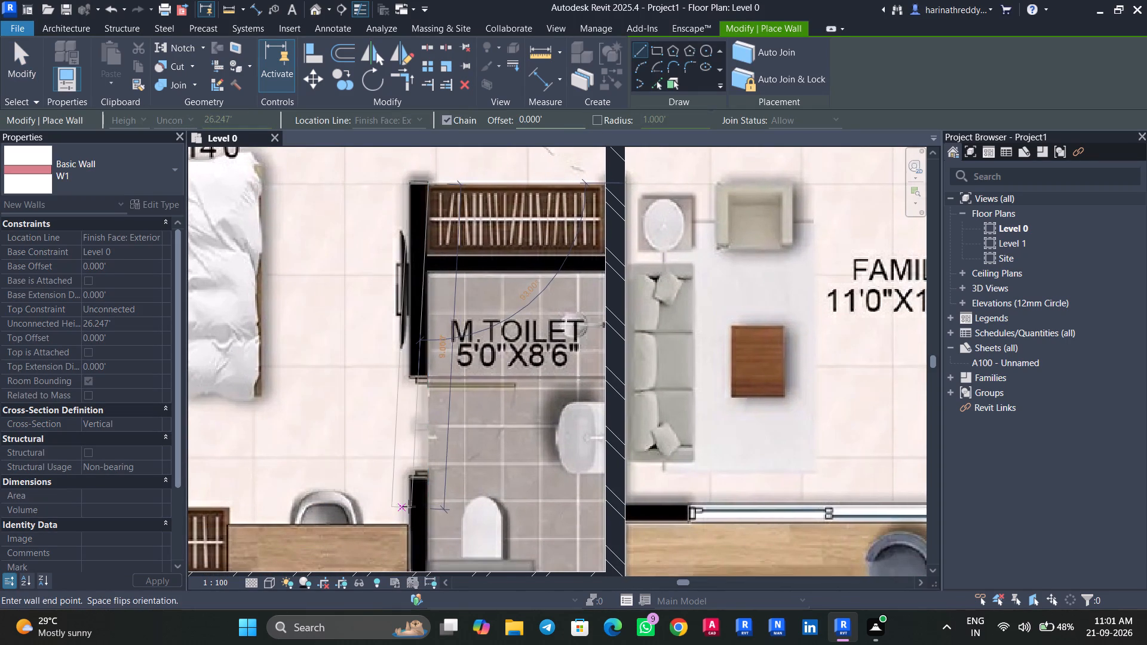
pyautogui.middleClick(409, 506)
pyautogui.moveTo(409, 506); pyautogui.dragTo(433, 431, button='middle')
pyautogui.scroll(10, 507, 454)
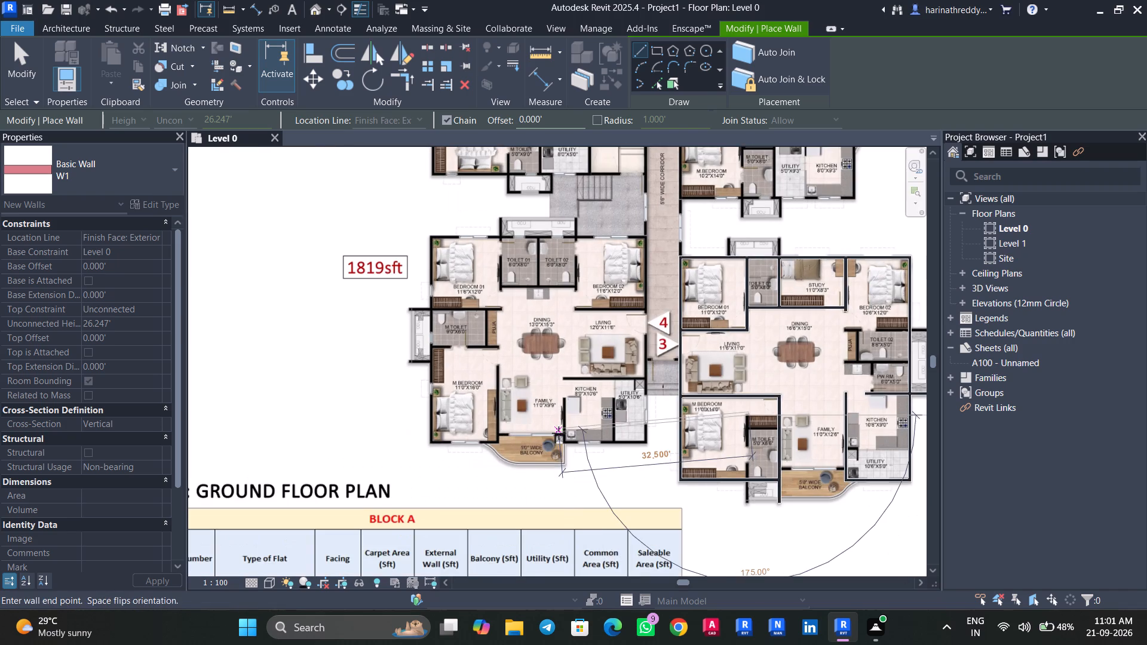
pyautogui.scroll(6, 561, 433)
pyautogui.moveTo(634, 448); pyautogui.dragTo(208, 415, button='middle')
pyautogui.scroll(1, 217, 421)
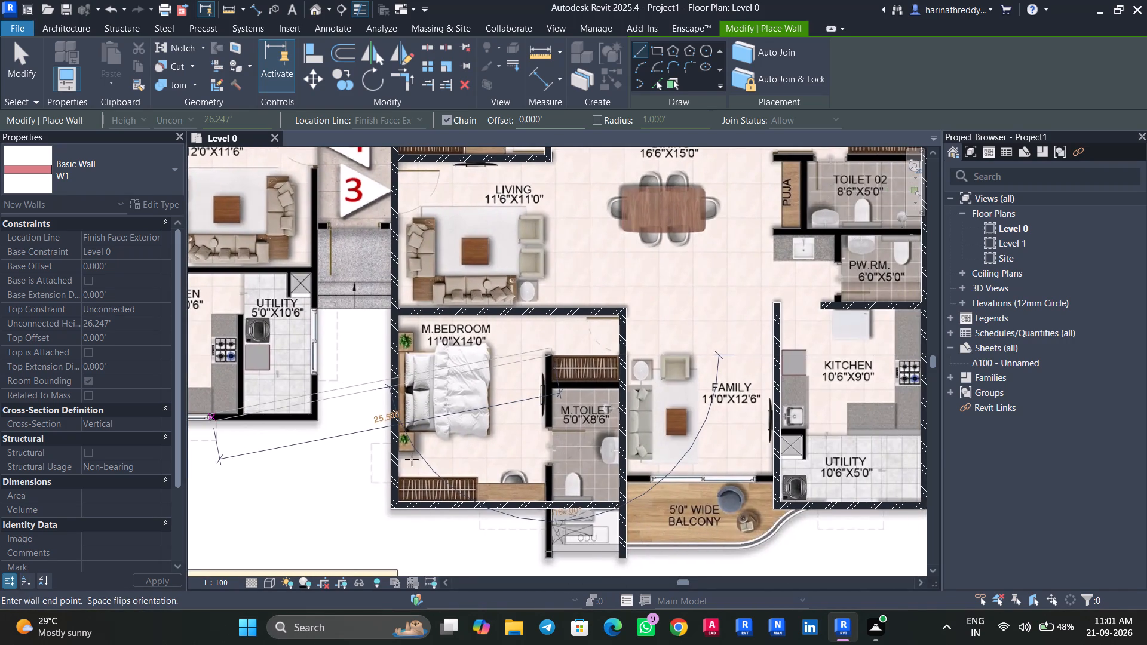
pyautogui.moveTo(577, 492); pyautogui.dragTo(490, 446, button='middle')
pyautogui.scroll(-1, 490, 446)
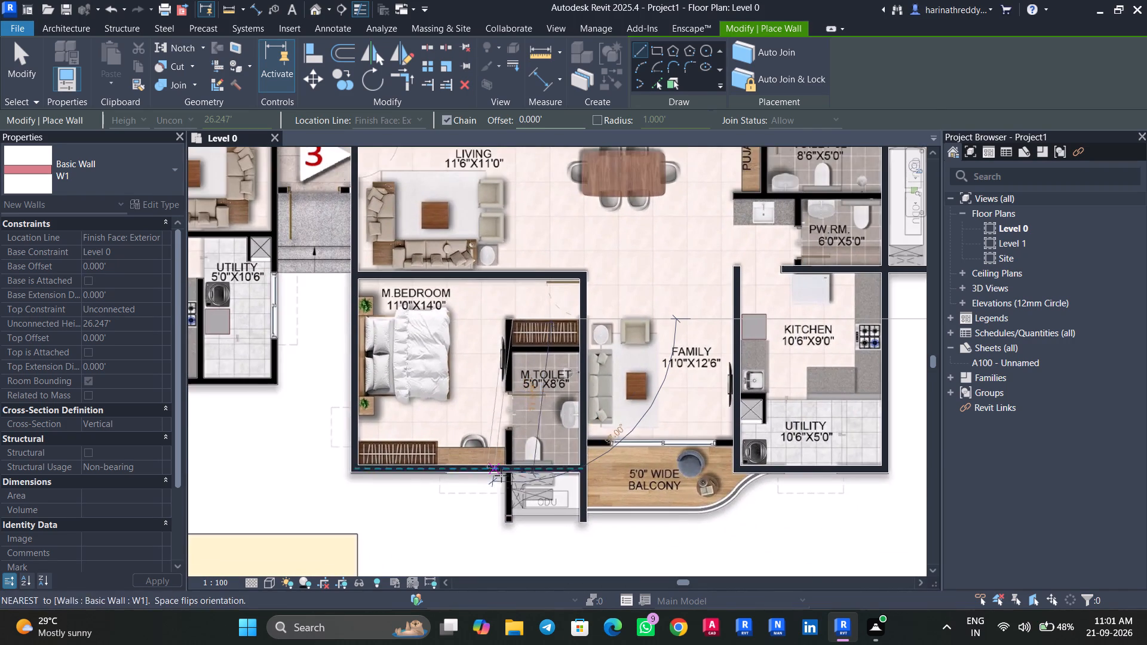
pyautogui.scroll(9, 517, 523)
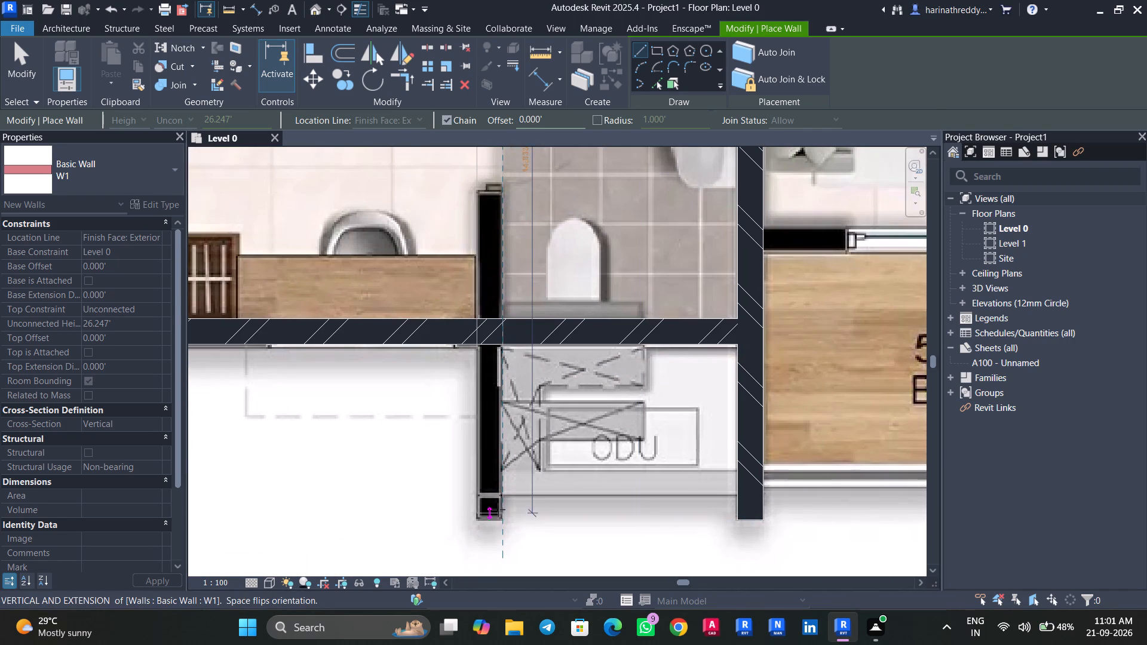
pyautogui.scroll(5, 498, 518)
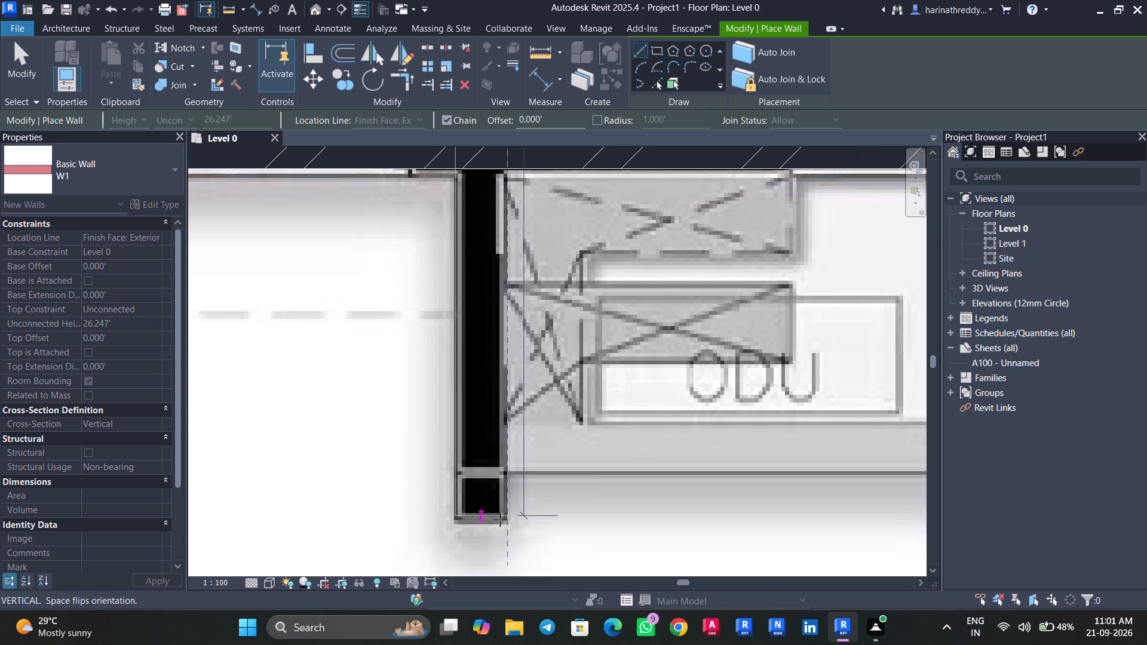
pyautogui.click(504, 524)
pyautogui.press('Escape')
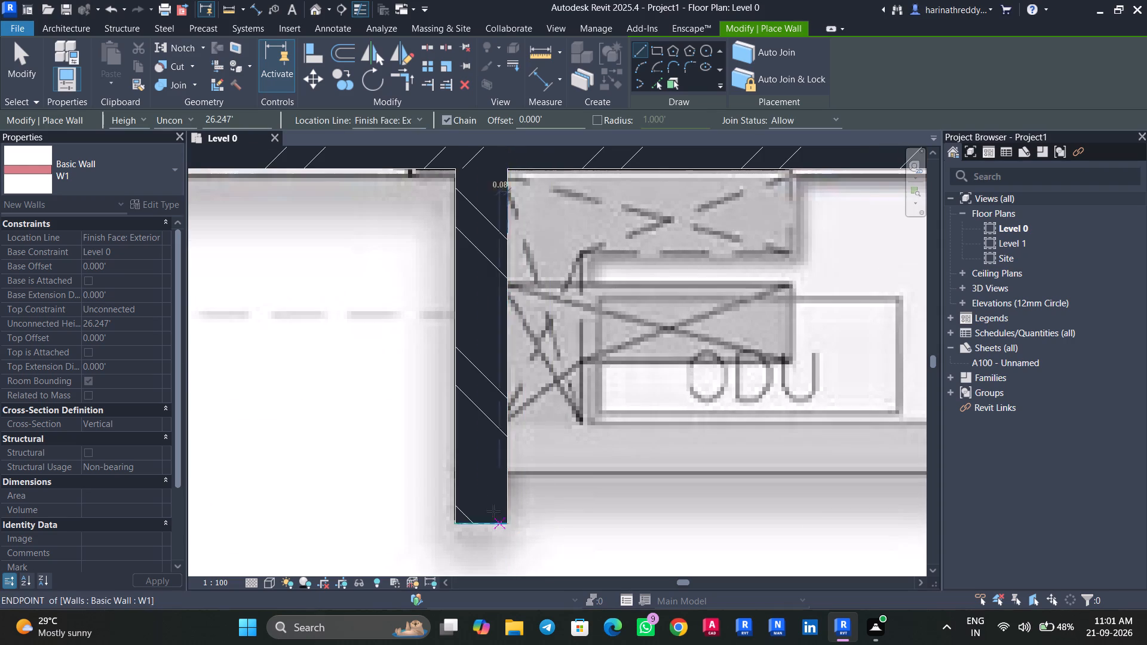
pyautogui.scroll(-11, 486, 502)
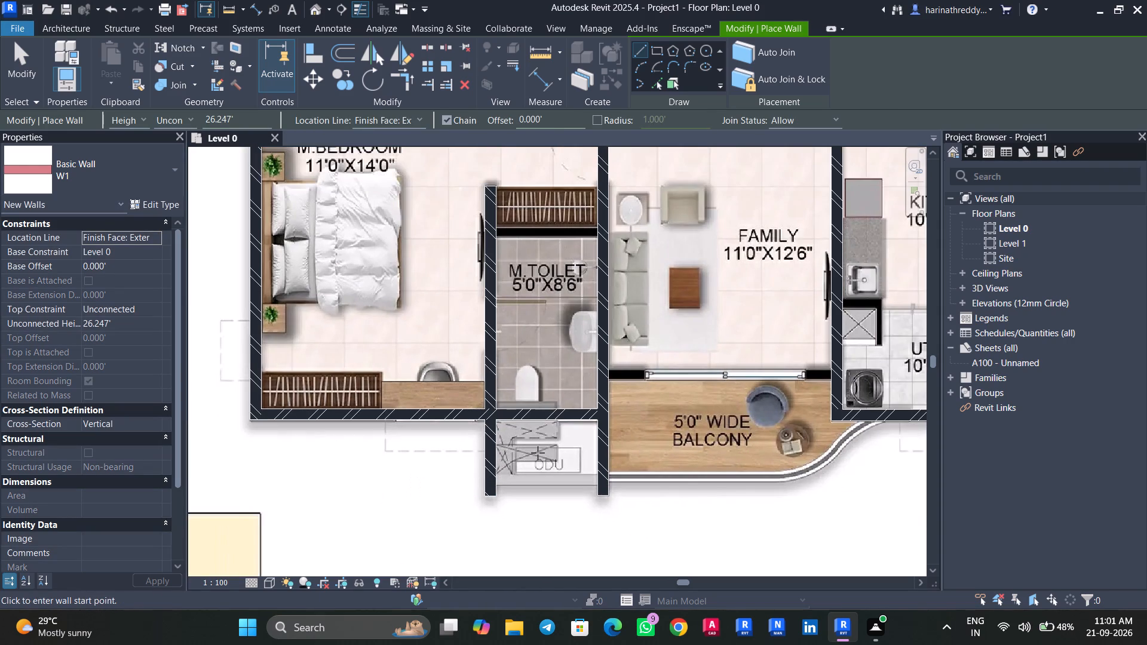
pyautogui.moveTo(520, 389); pyautogui.dragTo(471, 548, button='middle')
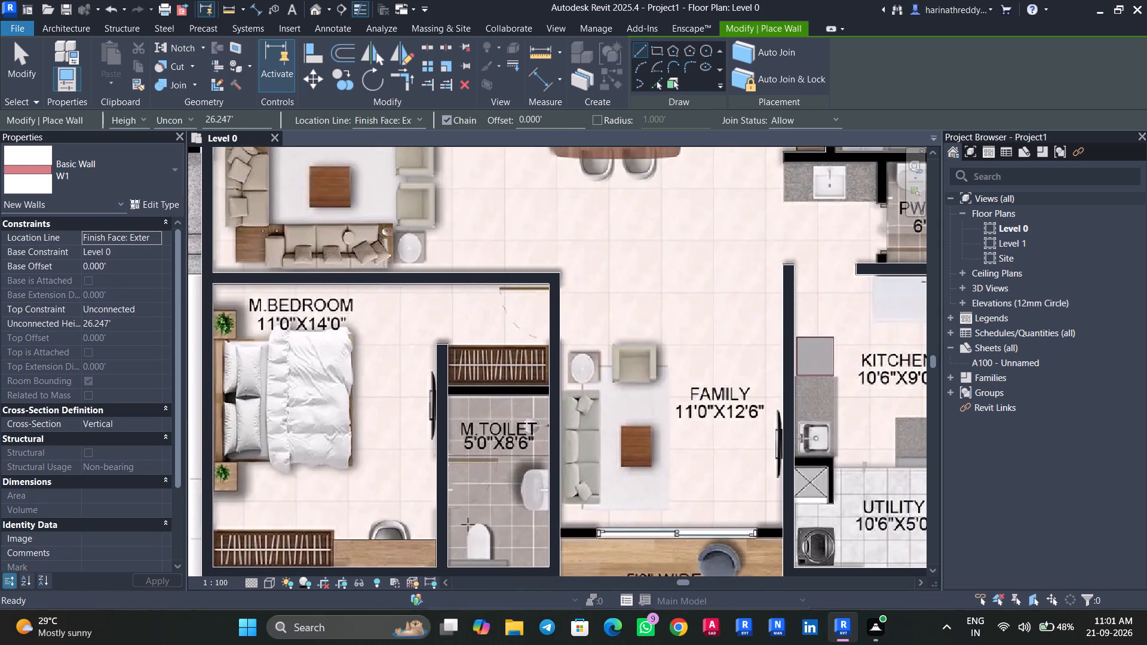
# Draw a horizontal W1 wall between the wardrobe and M.TOILET, from the M.BEDROOM side wall to the wall beside FAMILY.
pyautogui.scroll(3, 470, 510)
pyautogui.moveTo(438, 392); pyautogui.dragTo(388, 489, button='middle')
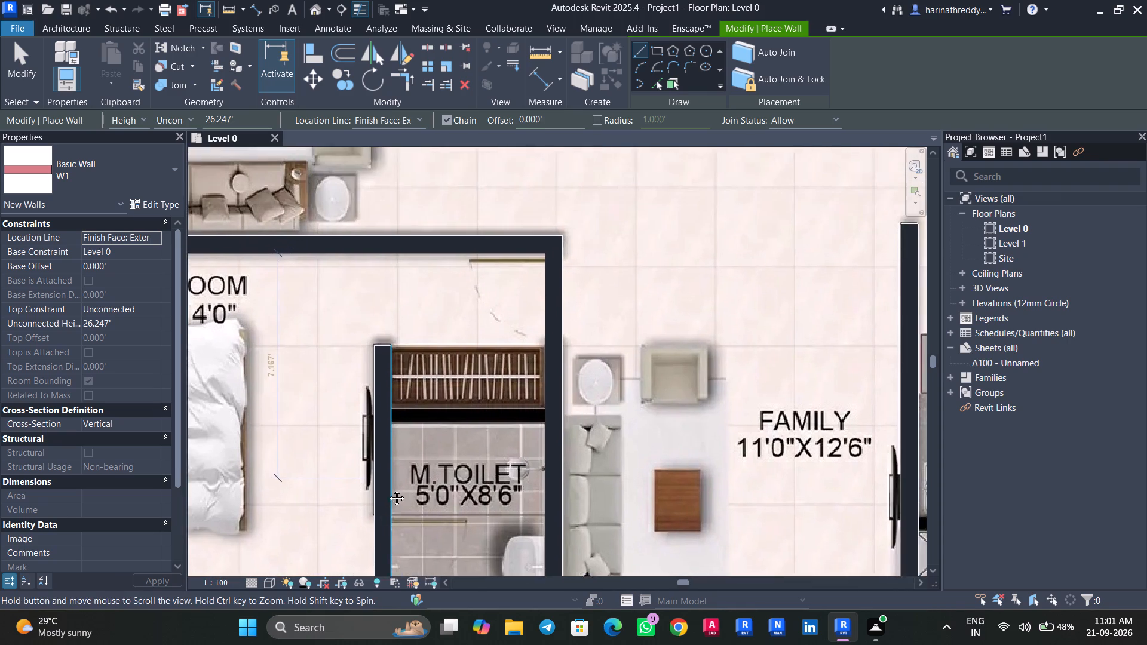
pyautogui.moveTo(388, 489); pyautogui.dragTo(386, 493, button='middle')
pyautogui.scroll(10, 404, 431)
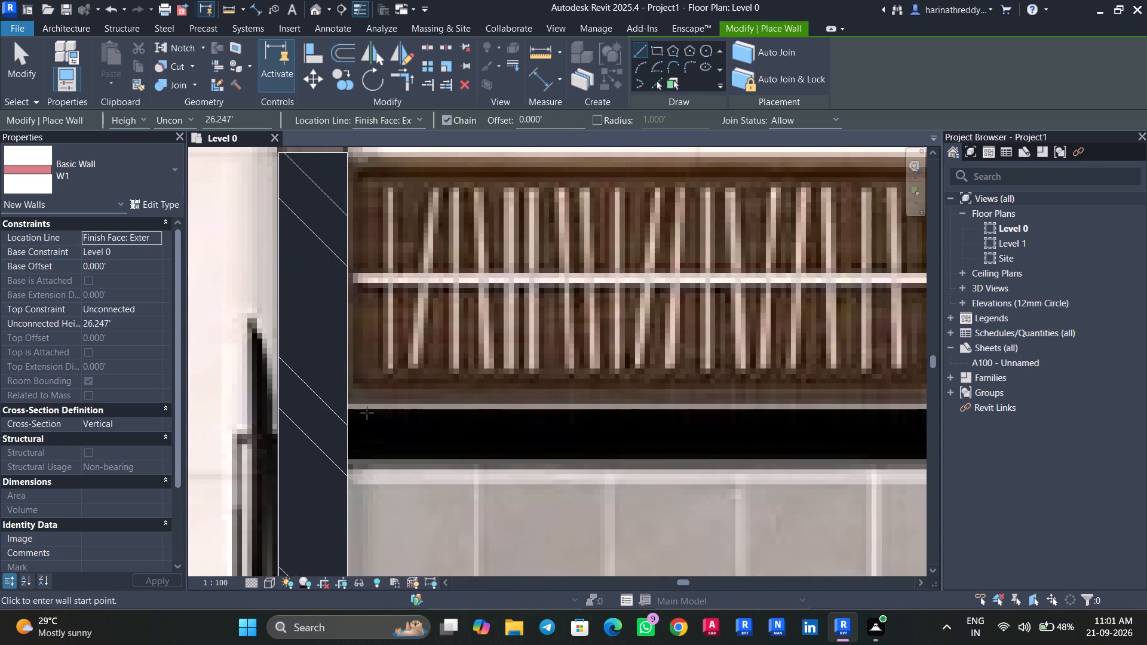
pyautogui.click(352, 404)
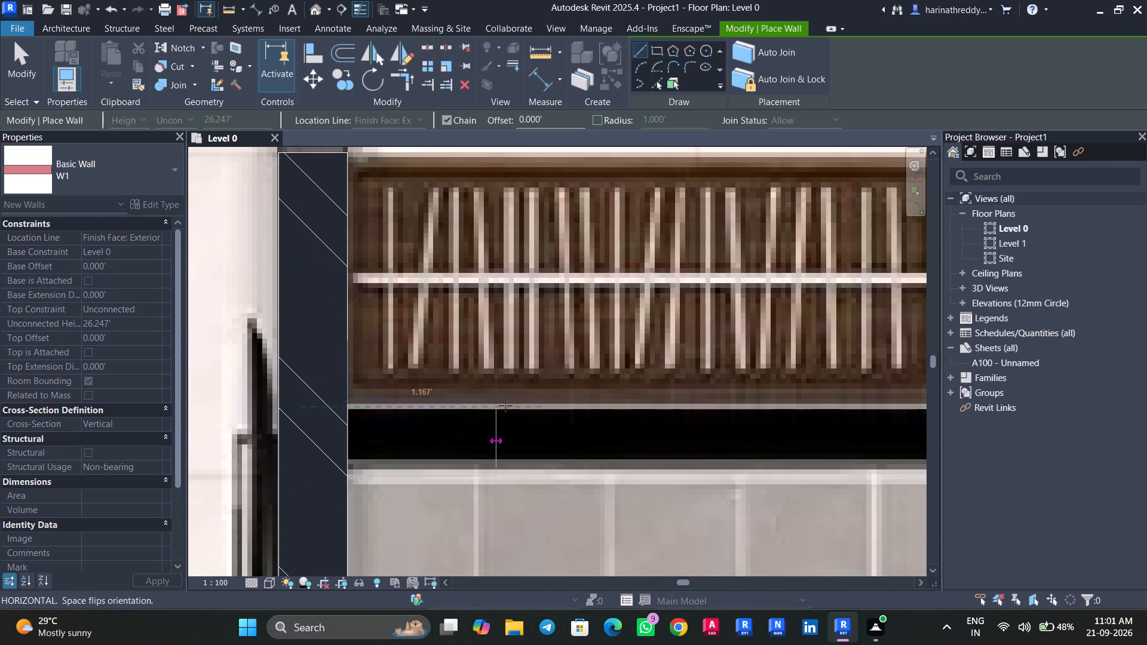
pyautogui.scroll(-5, 523, 410)
pyautogui.moveTo(523, 411); pyautogui.dragTo(289, 446, button='middle')
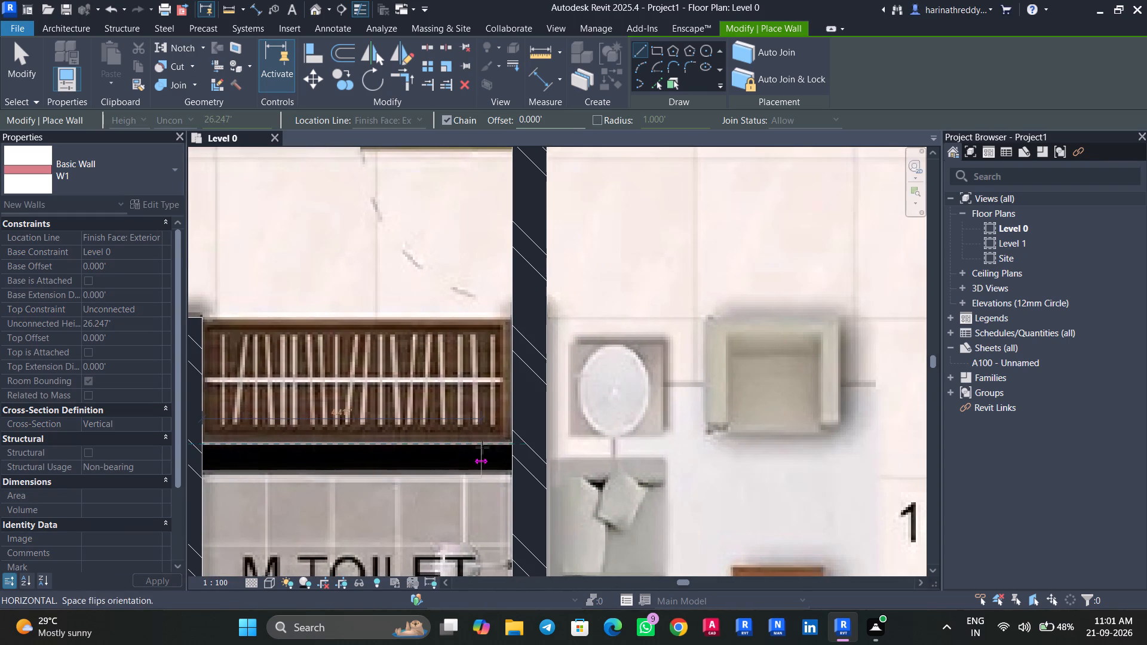
pyautogui.click(511, 444)
pyautogui.press('Escape')
pyautogui.scroll(-3, 507, 447)
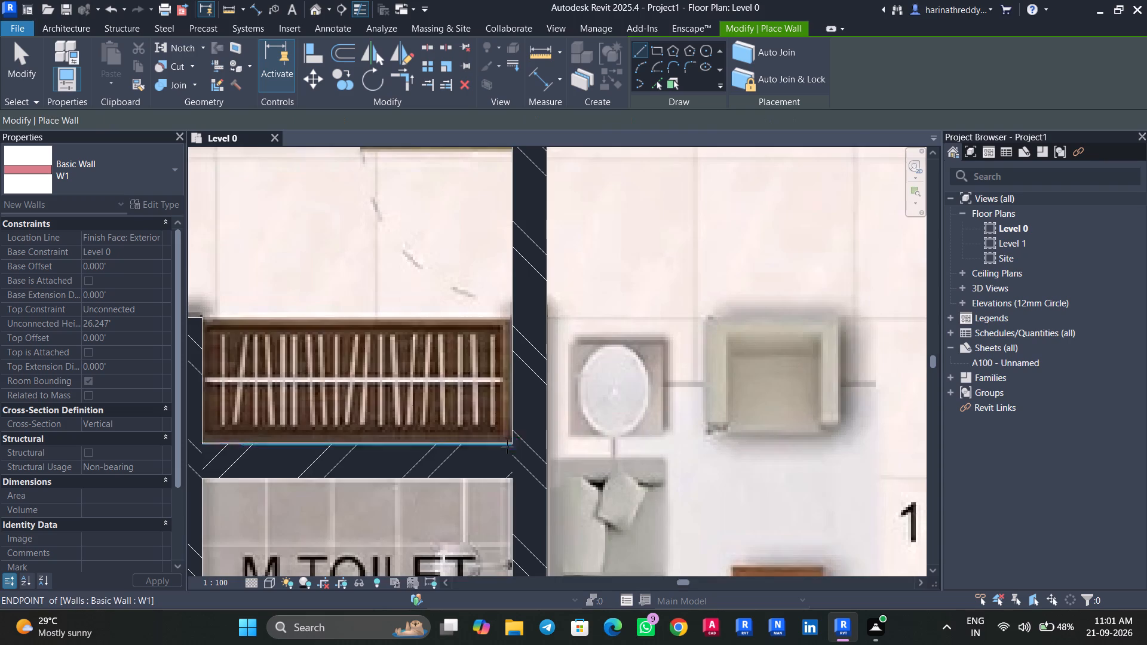
pyautogui.scroll(-4, 507, 447)
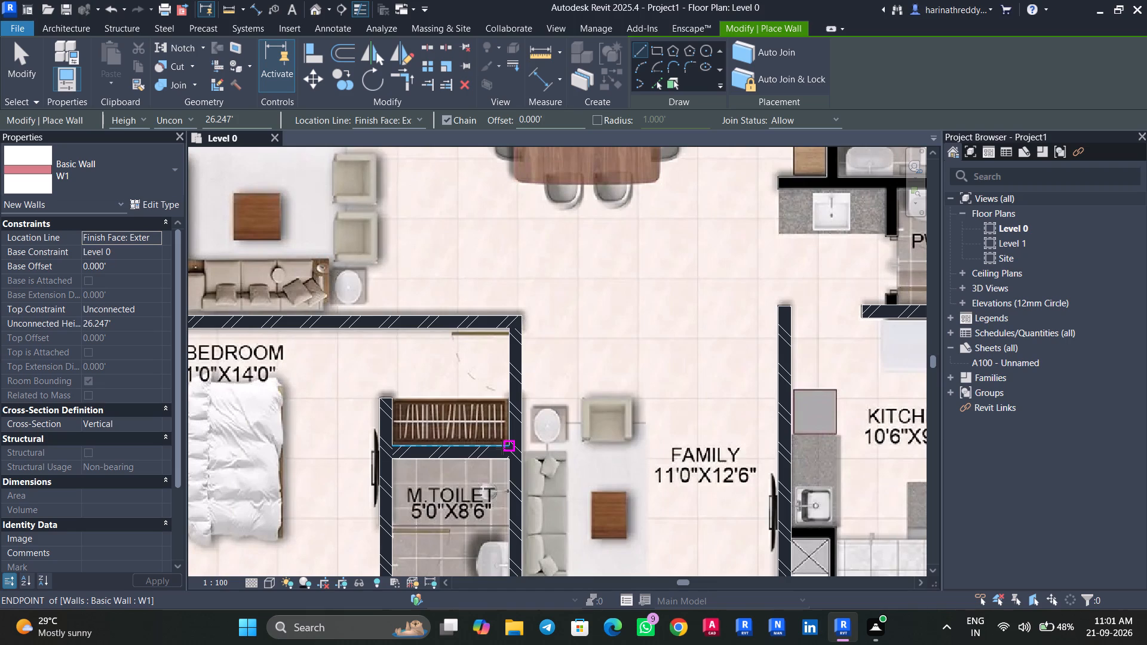
pyautogui.press('Escape')
# Examine the 2090sft unit from the balcony up to BEDROOM 02 for image walls that still need tracing.
pyautogui.scroll(-5, 539, 332)
pyautogui.moveTo(553, 331); pyautogui.dragTo(548, 334, button='middle')
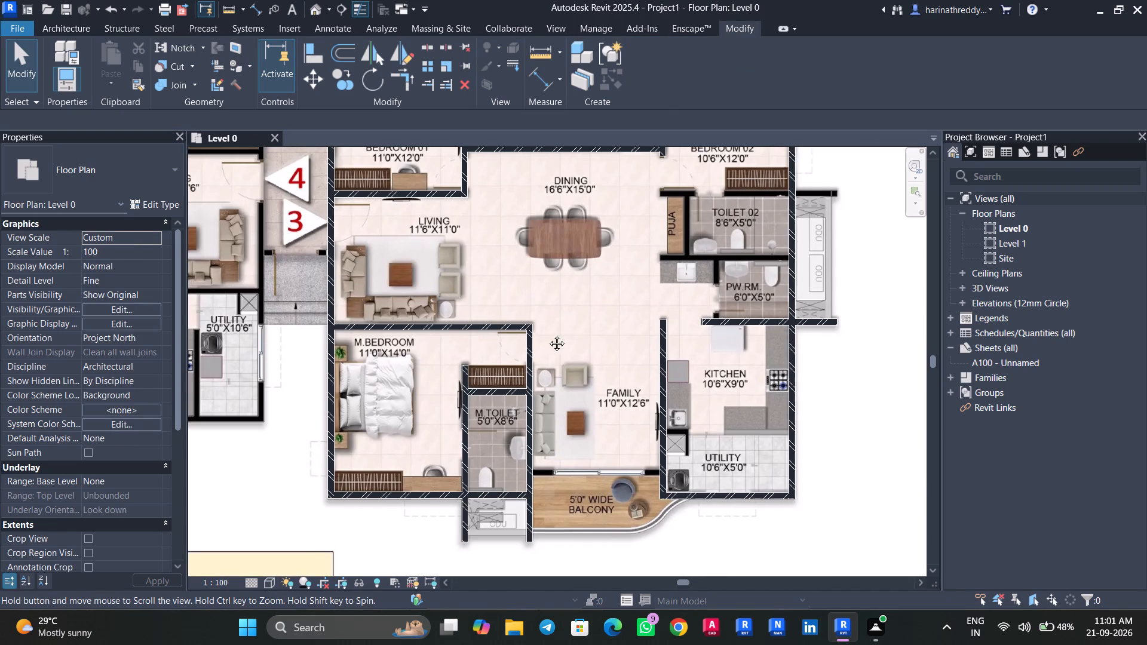
pyautogui.moveTo(548, 334); pyautogui.dragTo(416, 364, button='middle')
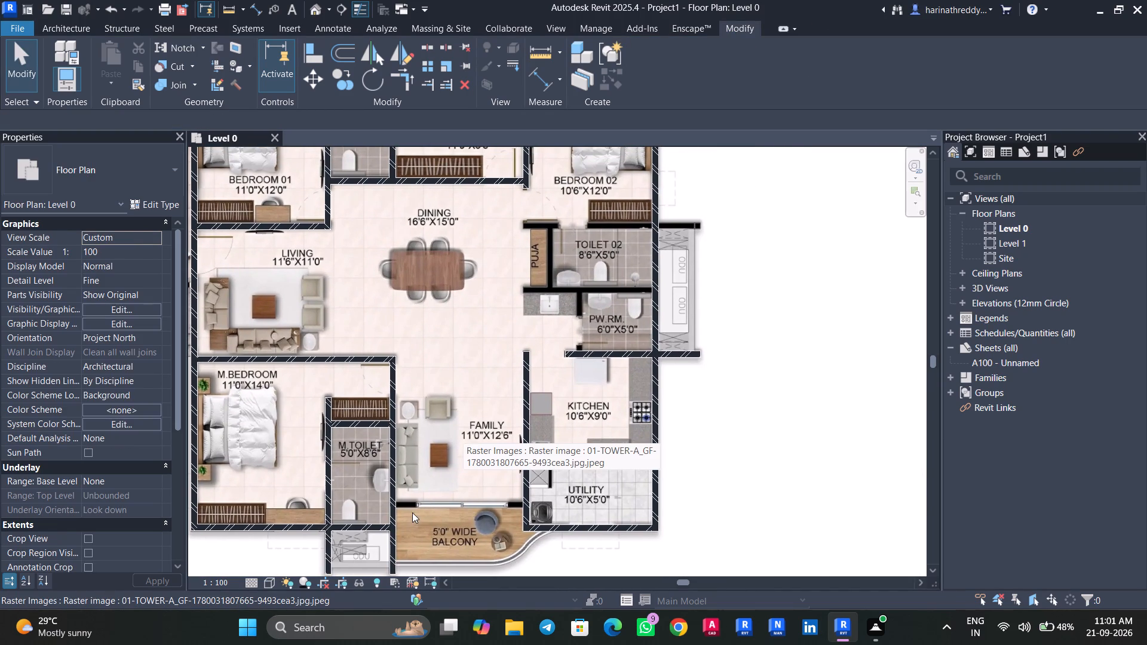
pyautogui.scroll(7, 412, 512)
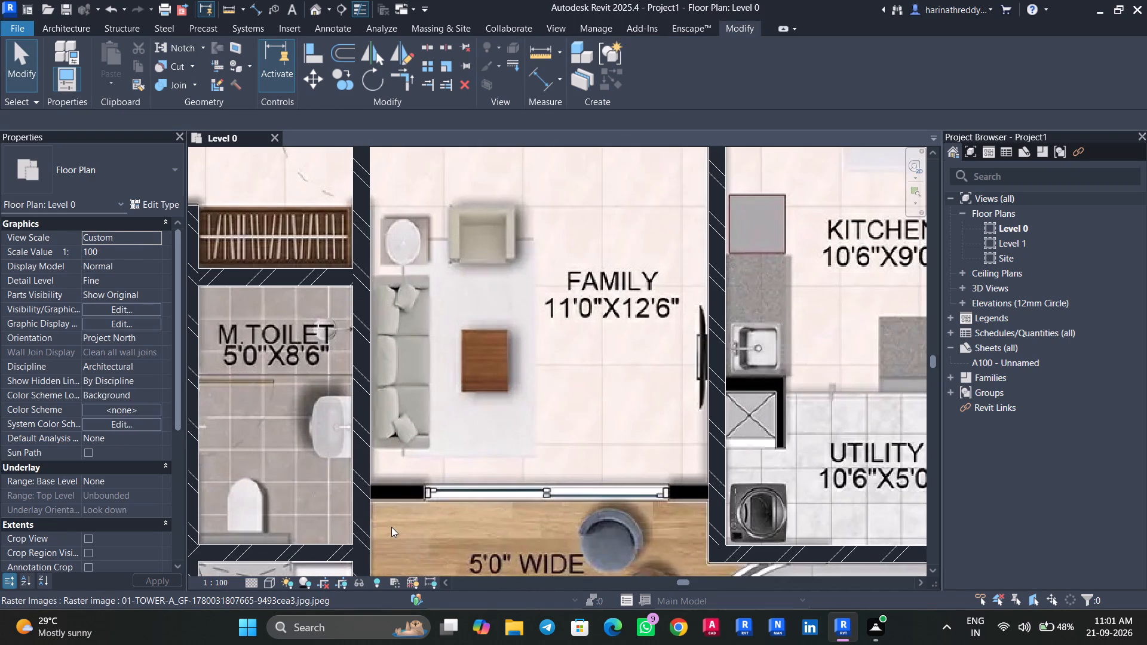
pyautogui.scroll(-3, 474, 338)
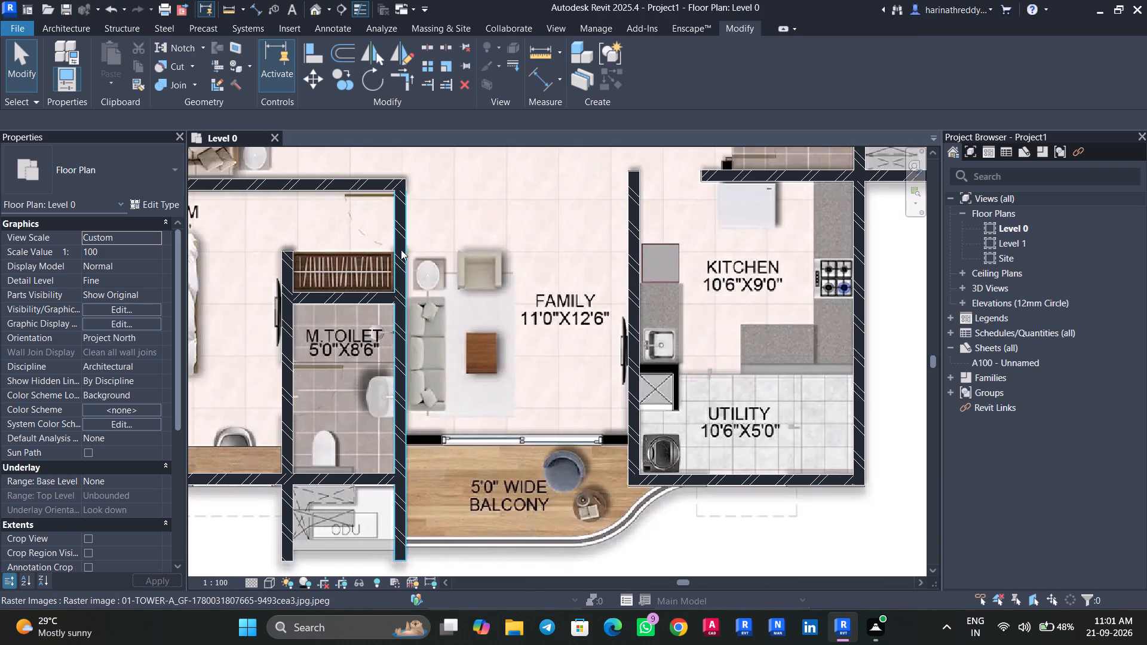
pyautogui.moveTo(464, 244); pyautogui.dragTo(466, 585, button='middle')
pyautogui.moveTo(520, 360); pyautogui.dragTo(371, 372, button='middle')
pyautogui.write('WA')
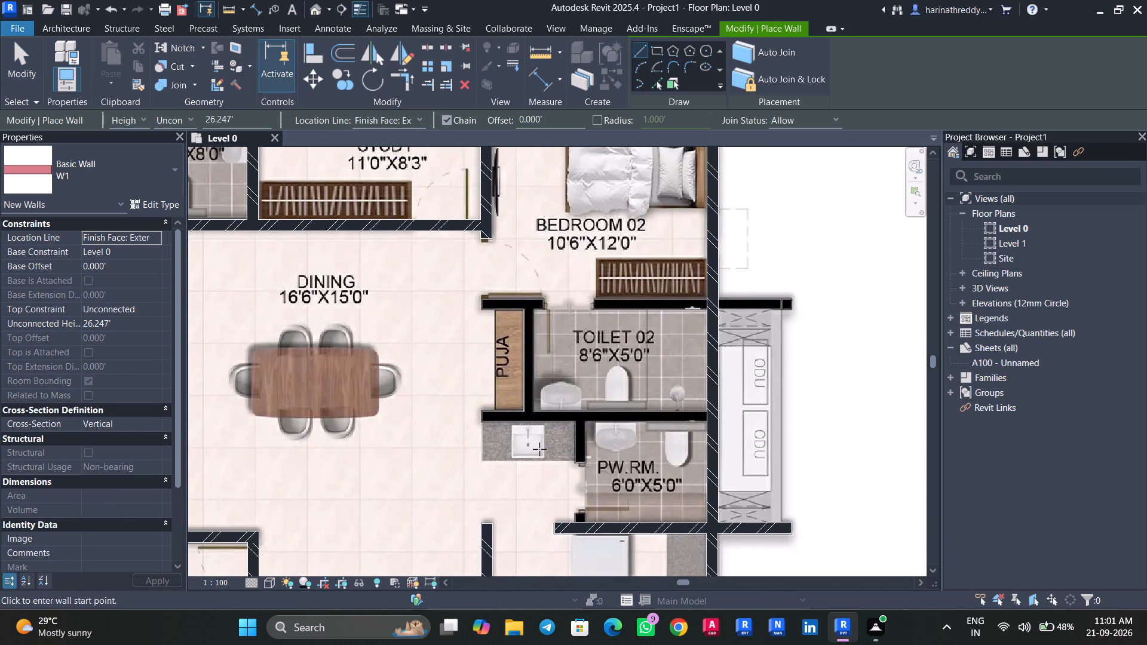
pyautogui.scroll(1, 502, 355)
pyautogui.scroll(-3, 502, 355)
pyautogui.moveTo(502, 355); pyautogui.dragTo(499, 479, button='middle')
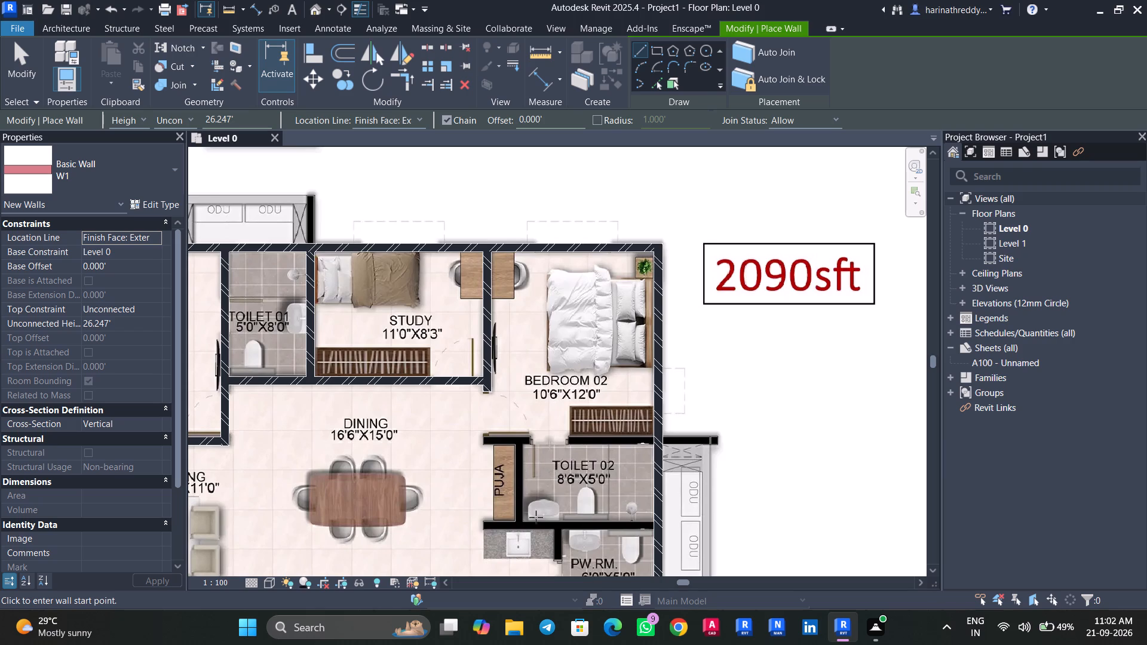
pyautogui.moveTo(565, 482); pyautogui.dragTo(525, 372, button='middle')
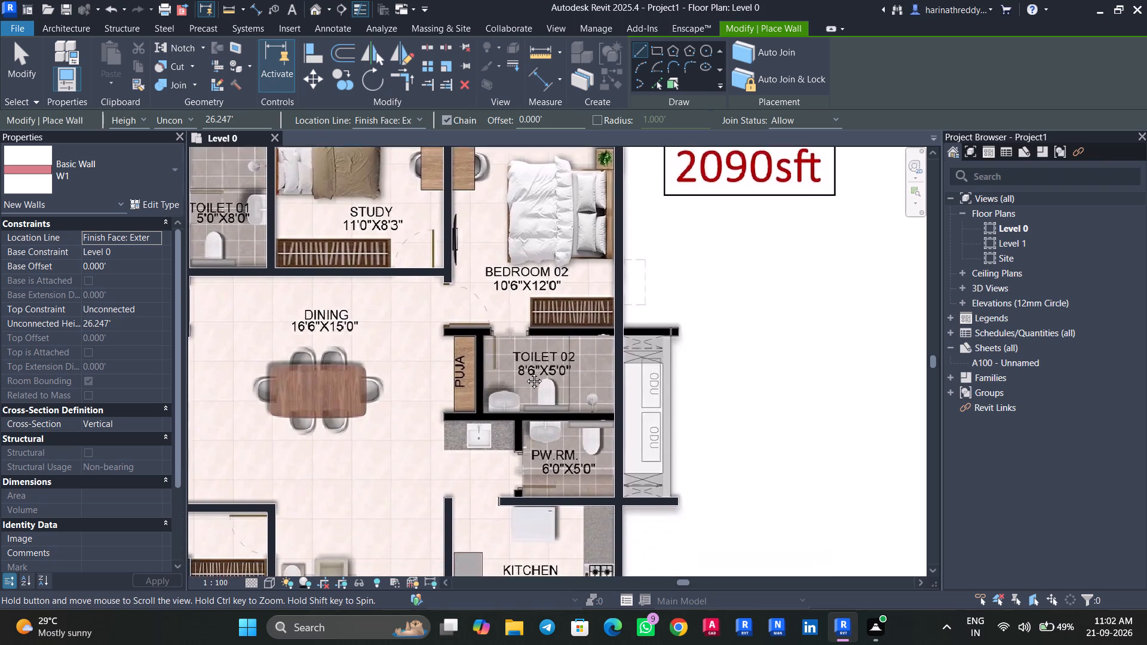
pyautogui.moveTo(525, 372); pyautogui.dragTo(504, 348, button='middle')
pyautogui.moveTo(505, 360); pyautogui.dragTo(538, 449, button='middle')
pyautogui.scroll(6, 498, 433)
pyautogui.scroll(-5, 496, 424)
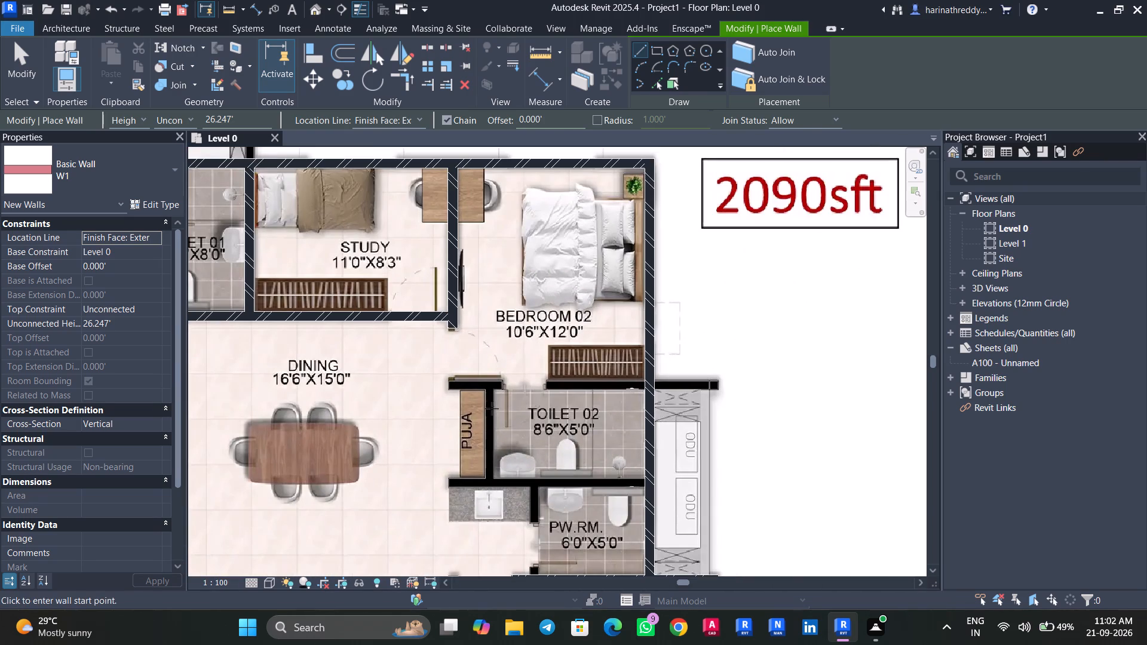
pyautogui.press('Escape')
# Extend the wall between STUDY and BEDROOM 02 down to the lower edge of the image wall at PUJA's upper end.
pyautogui.click(456, 324)
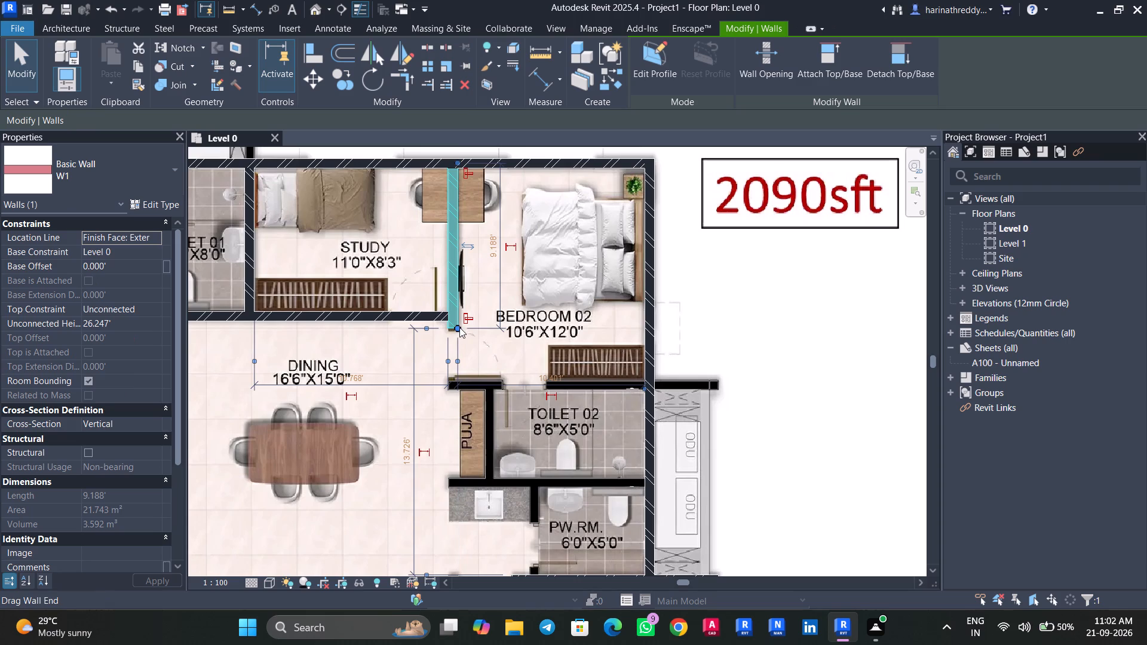
pyautogui.moveTo(459, 327); pyautogui.dragTo(453, 385)
pyautogui.scroll(5, 455, 385)
pyautogui.scroll(-1, 461, 386)
pyautogui.scroll(5, 461, 386)
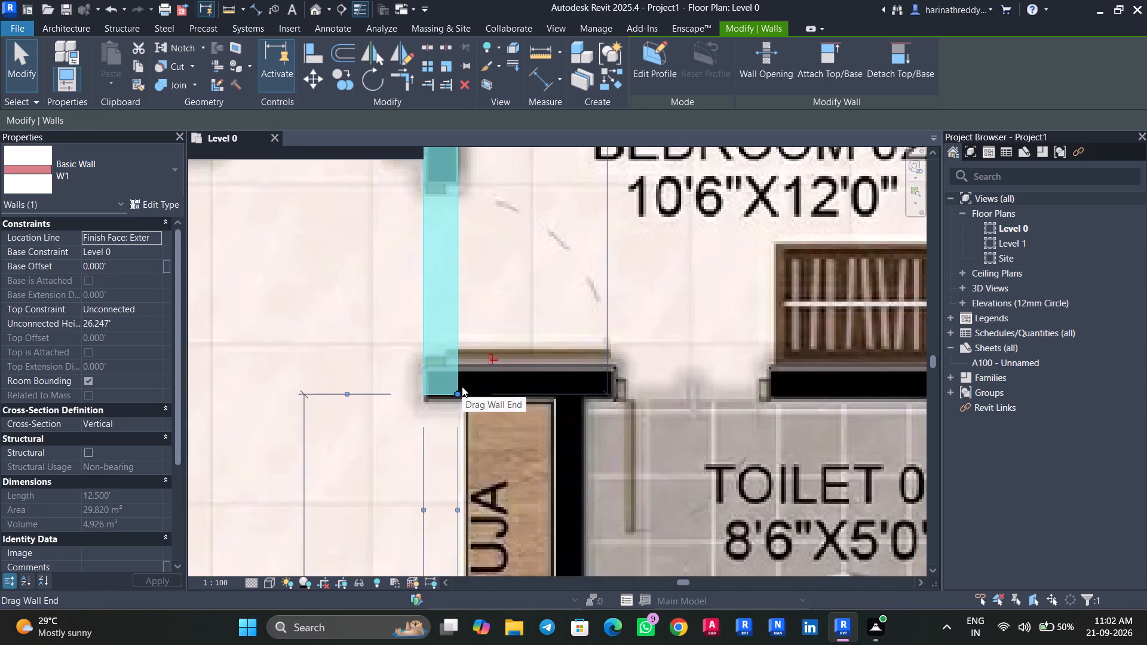
pyautogui.moveTo(459, 391); pyautogui.dragTo(456, 403)
pyautogui.press('Escape')
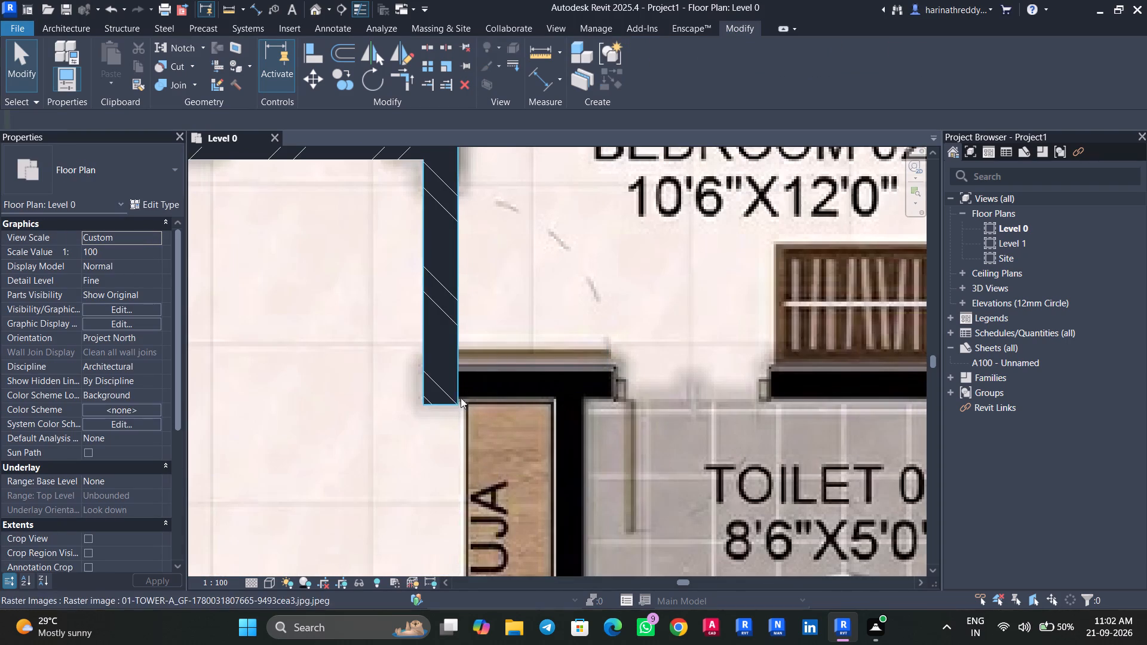
# Draw a horizontal W1 wall about 10.4 ft long between BEDROOM 02 and TOILET 02, ending at the outer wall's inner face.
pyautogui.scroll(-5, 483, 390)
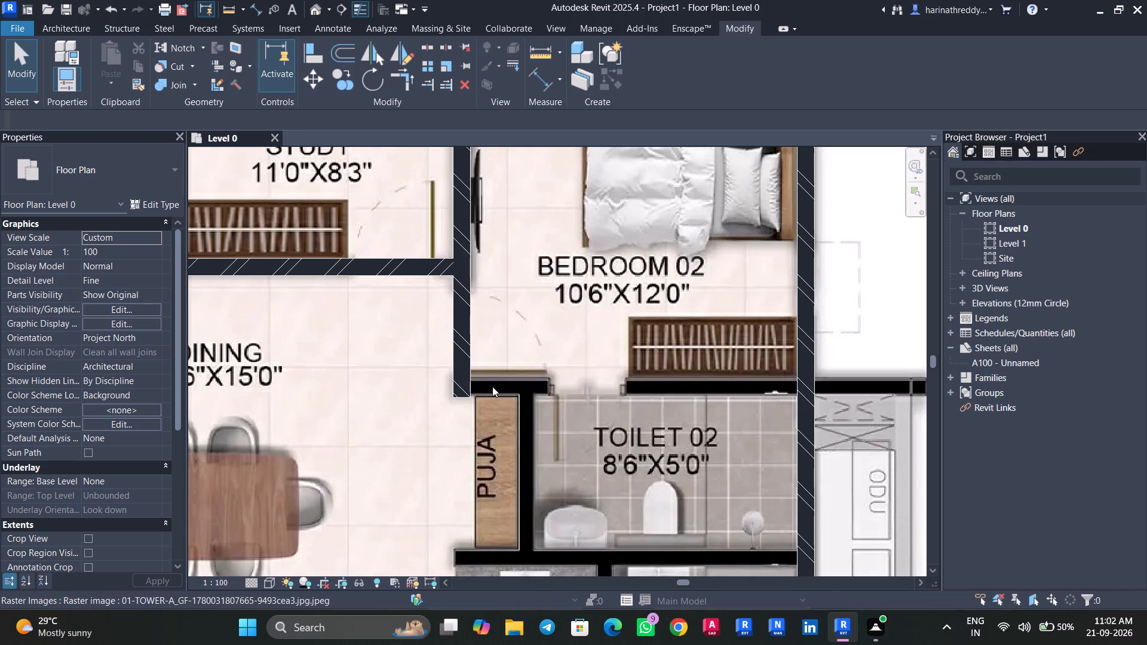
pyautogui.write('WA')
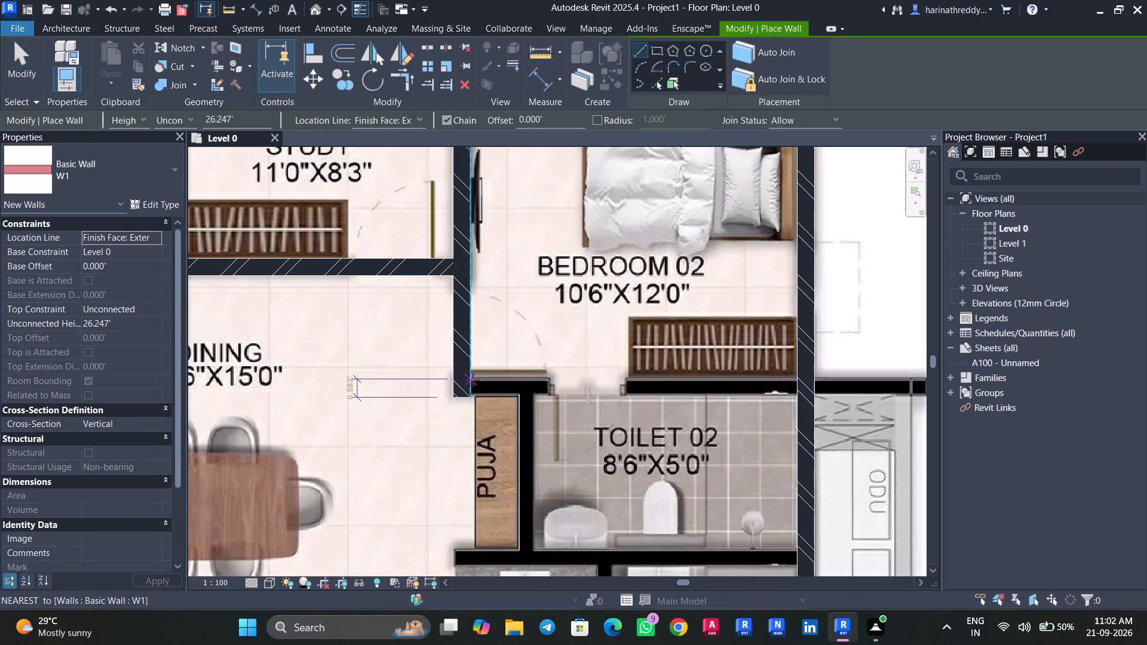
pyautogui.click(473, 380)
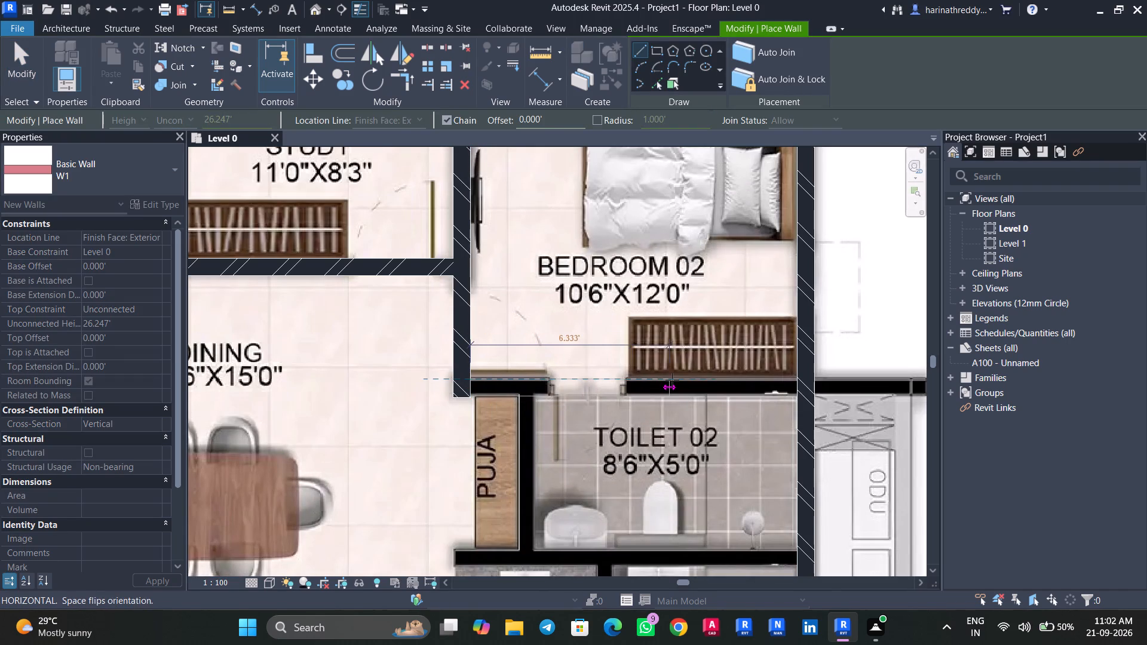
pyautogui.moveTo(672, 380); pyautogui.dragTo(535, 370, button='middle')
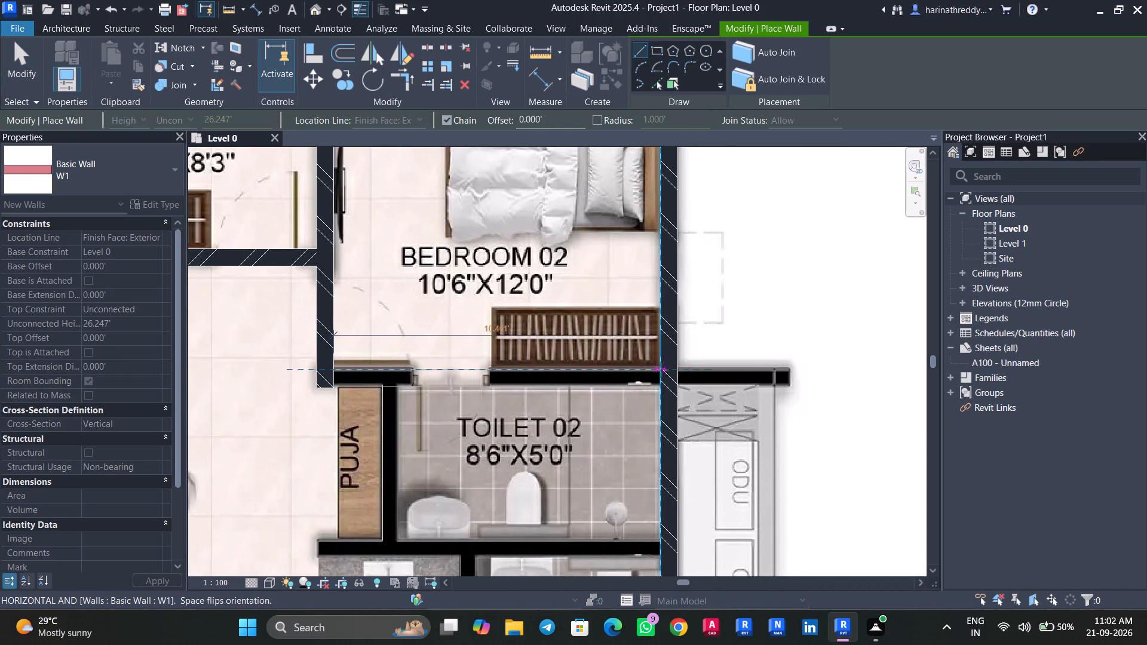
pyautogui.scroll(5, 658, 371)
pyautogui.scroll(-1, 658, 371)
pyautogui.scroll(2, 658, 371)
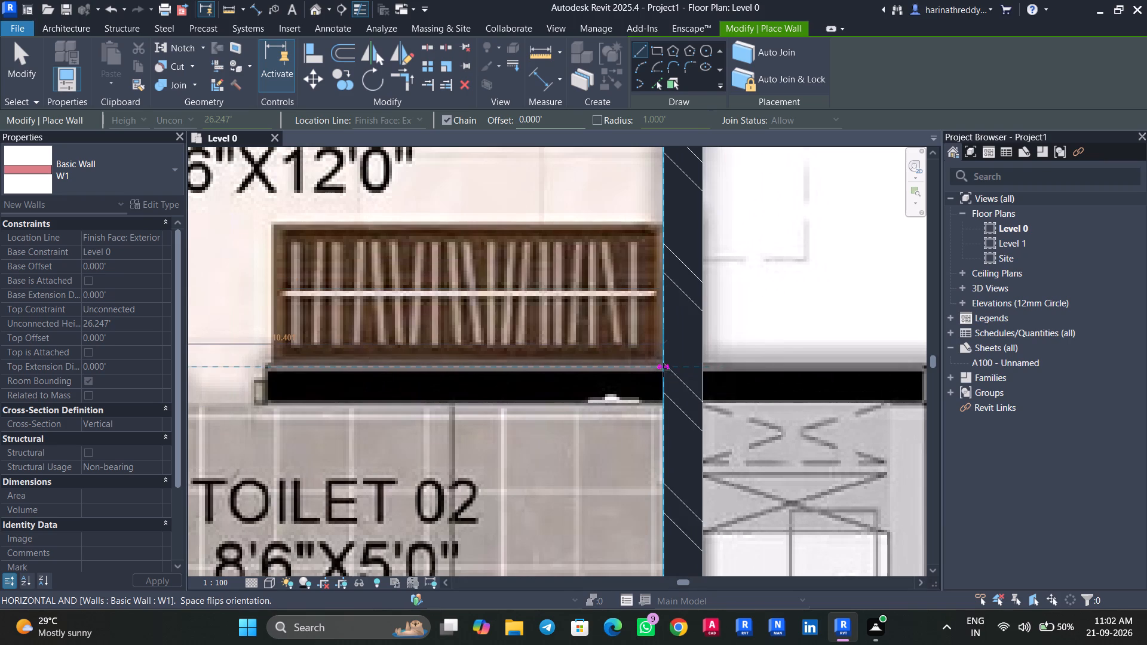
pyautogui.click(663, 370)
pyautogui.press('Escape')
pyautogui.scroll(-7, 597, 385)
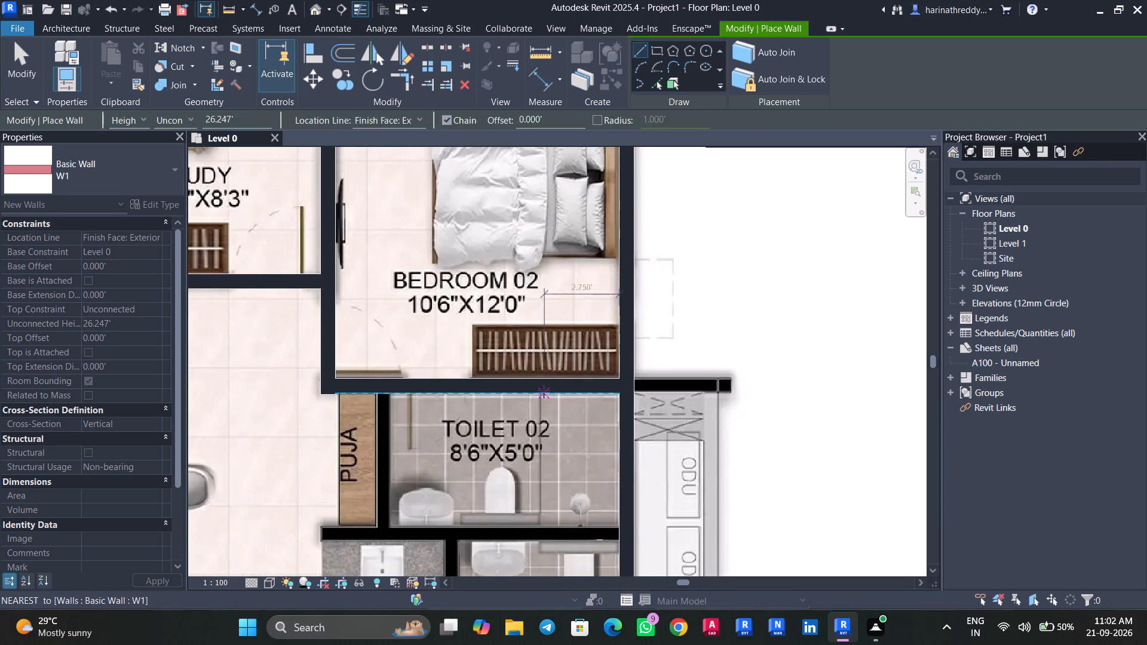
pyautogui.press('Escape')
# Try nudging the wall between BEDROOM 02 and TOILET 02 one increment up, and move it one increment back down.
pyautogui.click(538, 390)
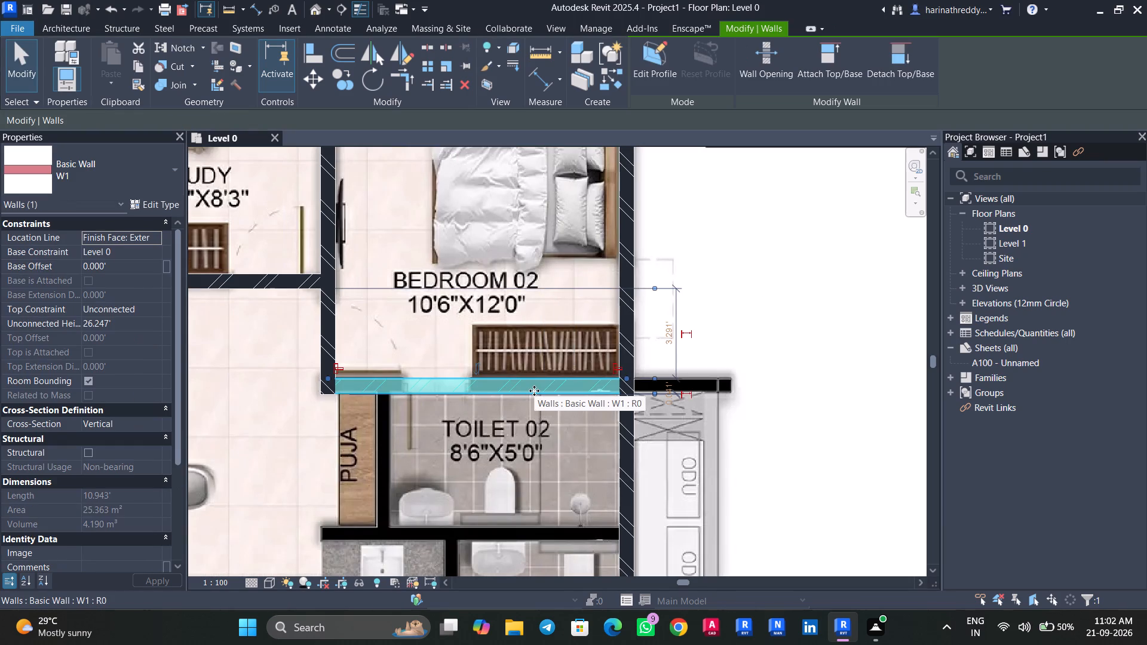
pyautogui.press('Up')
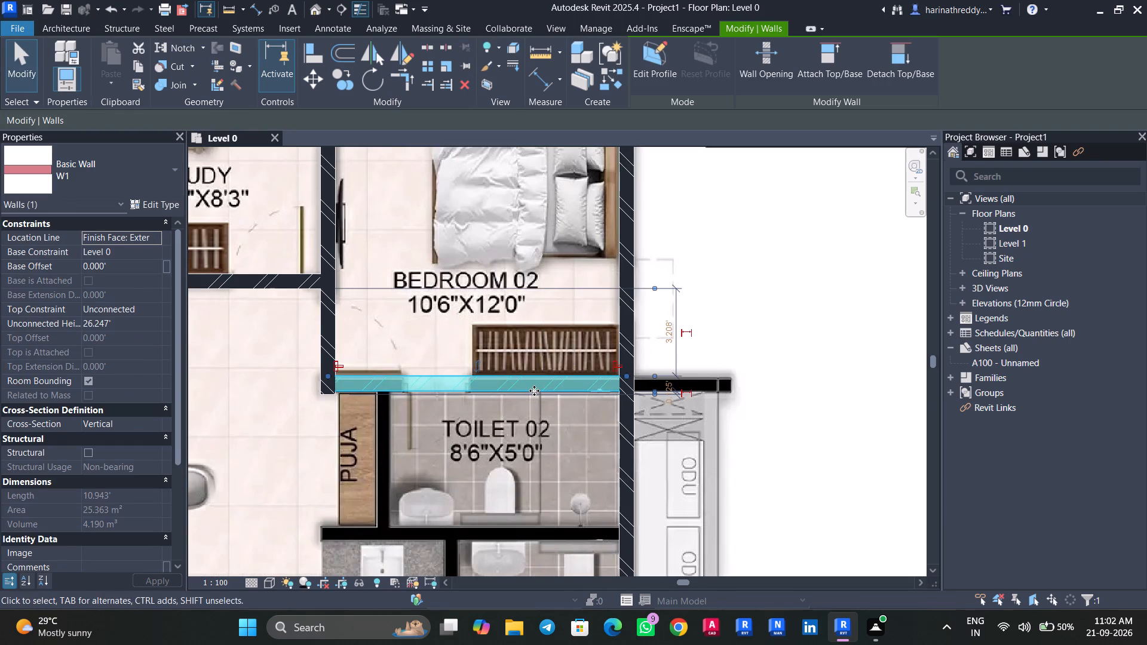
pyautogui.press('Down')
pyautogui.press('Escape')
# Draw a horizontal W1 wall between TOILET 02 and PW.RM., from the image wall's free end below PUJA to the outer wall's inner face.
pyautogui.moveTo(415, 490); pyautogui.dragTo(403, 262, button='middle')
pyautogui.scroll(1, 415, 490)
pyautogui.moveTo(398, 278); pyautogui.dragTo(422, 360, button='middle')
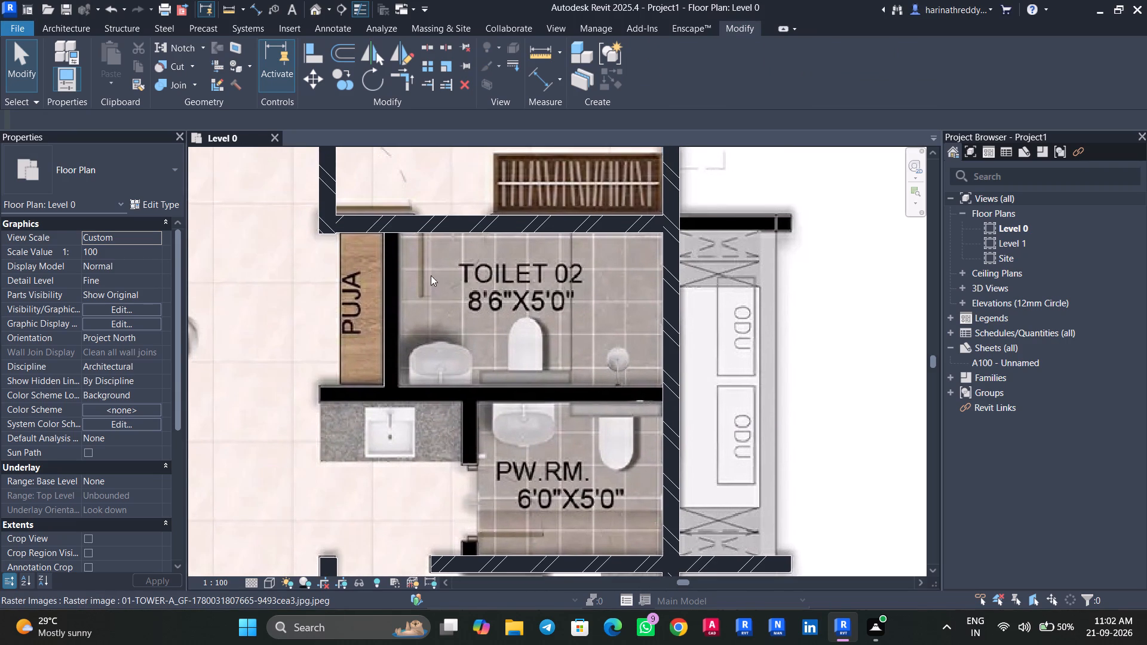
pyautogui.press('w')
pyautogui.press('a')
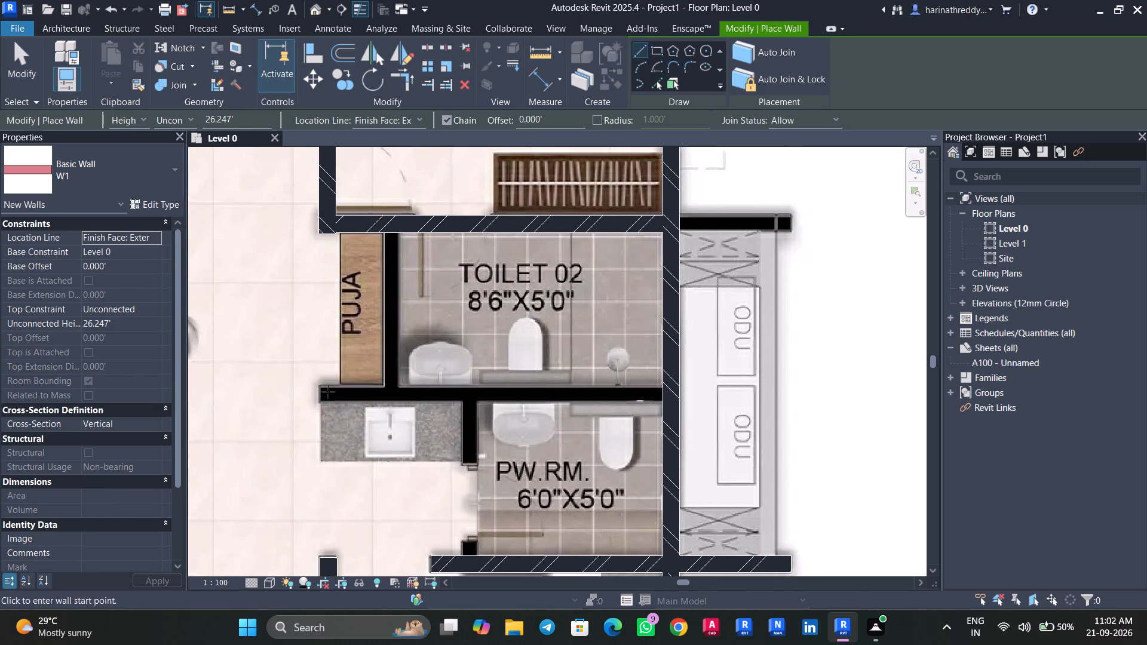
pyautogui.scroll(9, 324, 394)
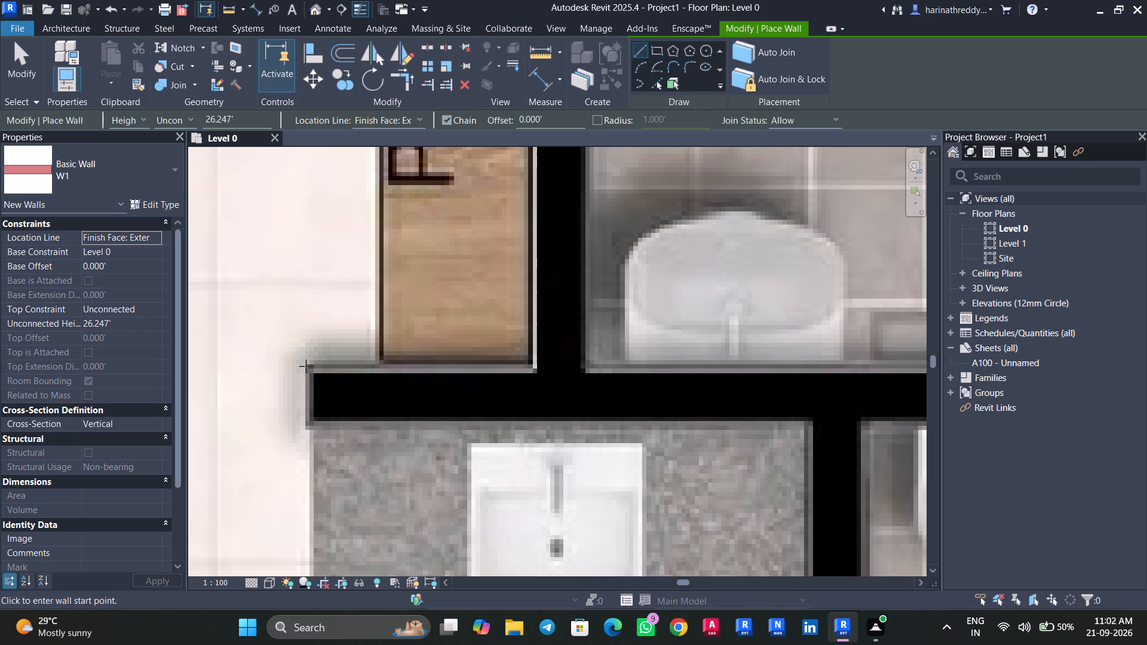
pyautogui.click(306, 366)
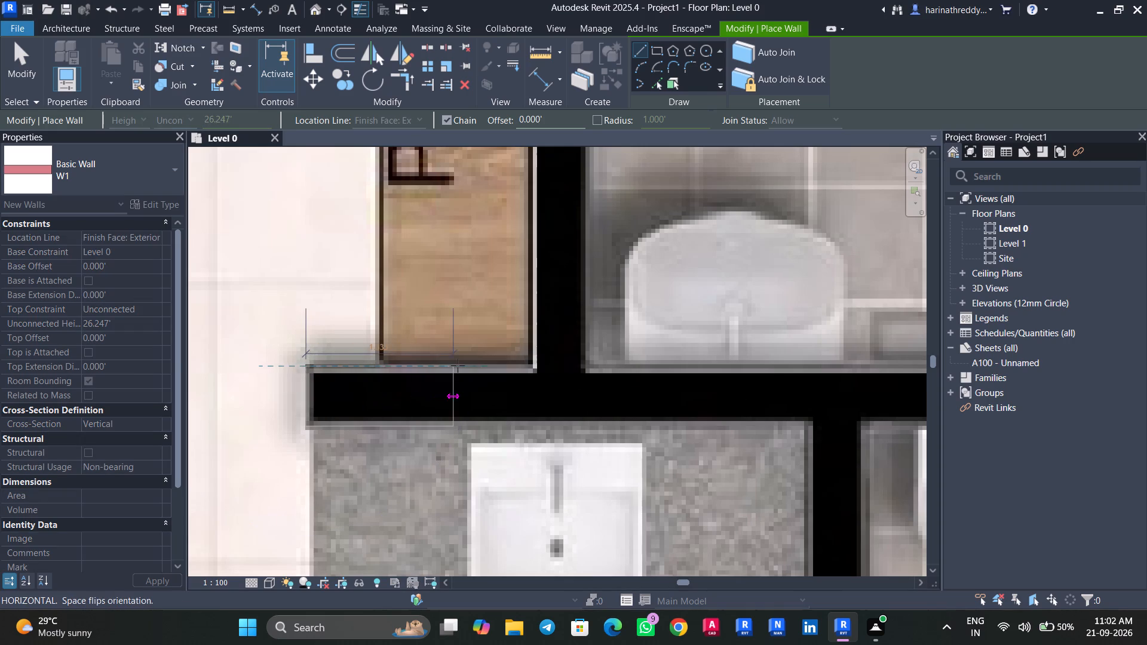
pyautogui.scroll(-6, 458, 366)
pyautogui.scroll(-1, 592, 364)
pyautogui.moveTo(593, 364); pyautogui.dragTo(545, 369, button='middle')
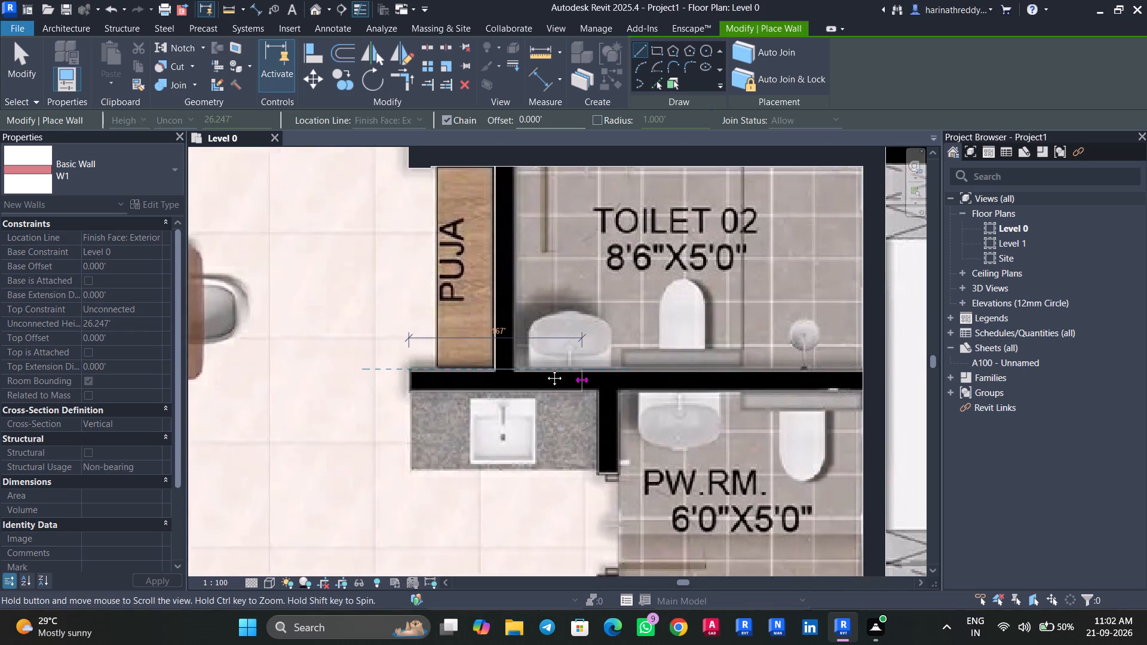
pyautogui.moveTo(545, 369); pyautogui.dragTo(400, 369, button='middle')
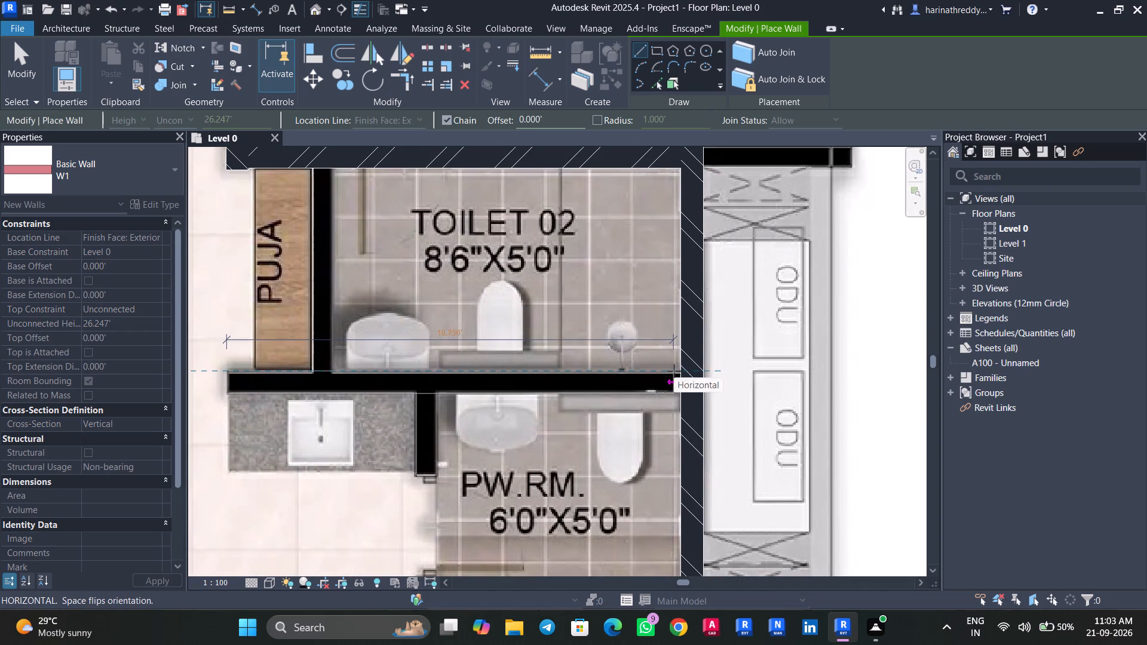
pyautogui.scroll(8, 676, 375)
pyautogui.click(692, 365)
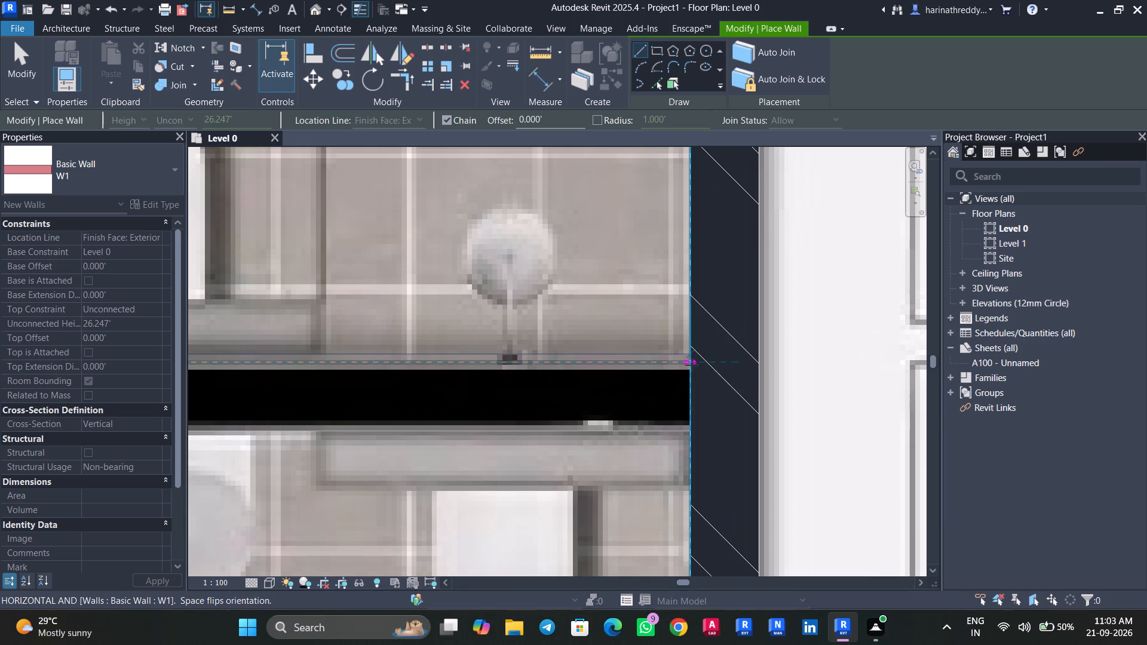
pyautogui.press('Escape')
# Draw a vertical W1 wall between PUJA and TOILET 02, from the BEDROOM 02 wall down to the wall above PW.RM.
pyautogui.scroll(-6, 462, 389)
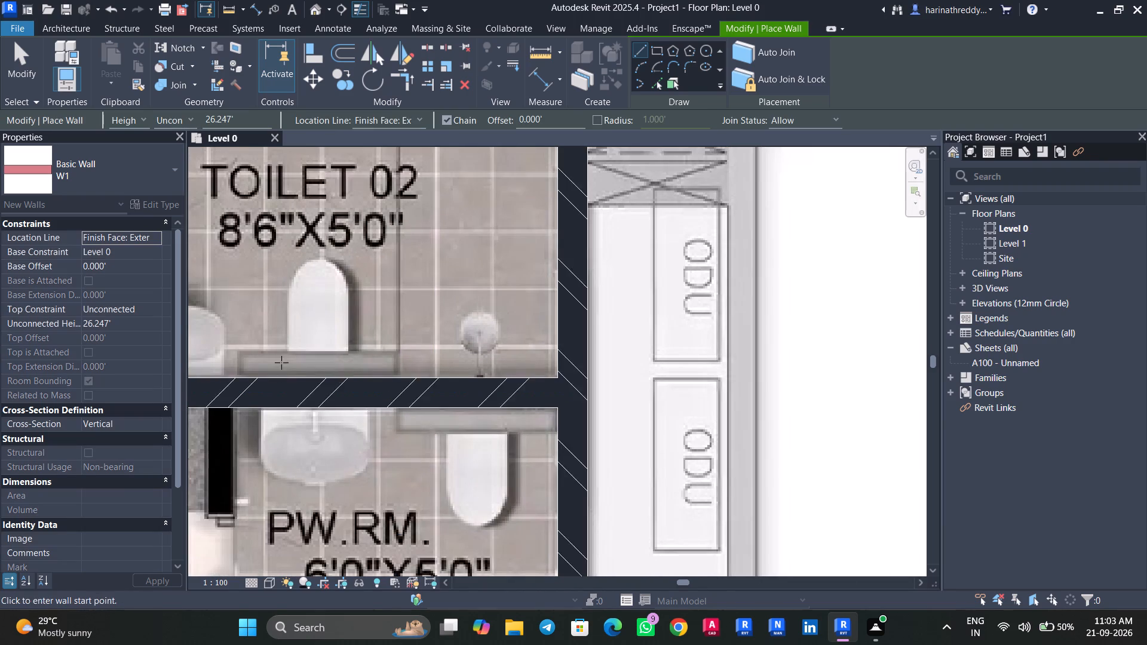
pyautogui.moveTo(281, 363); pyautogui.dragTo(441, 371, button='middle')
pyautogui.moveTo(268, 247); pyautogui.dragTo(401, 369, button='middle')
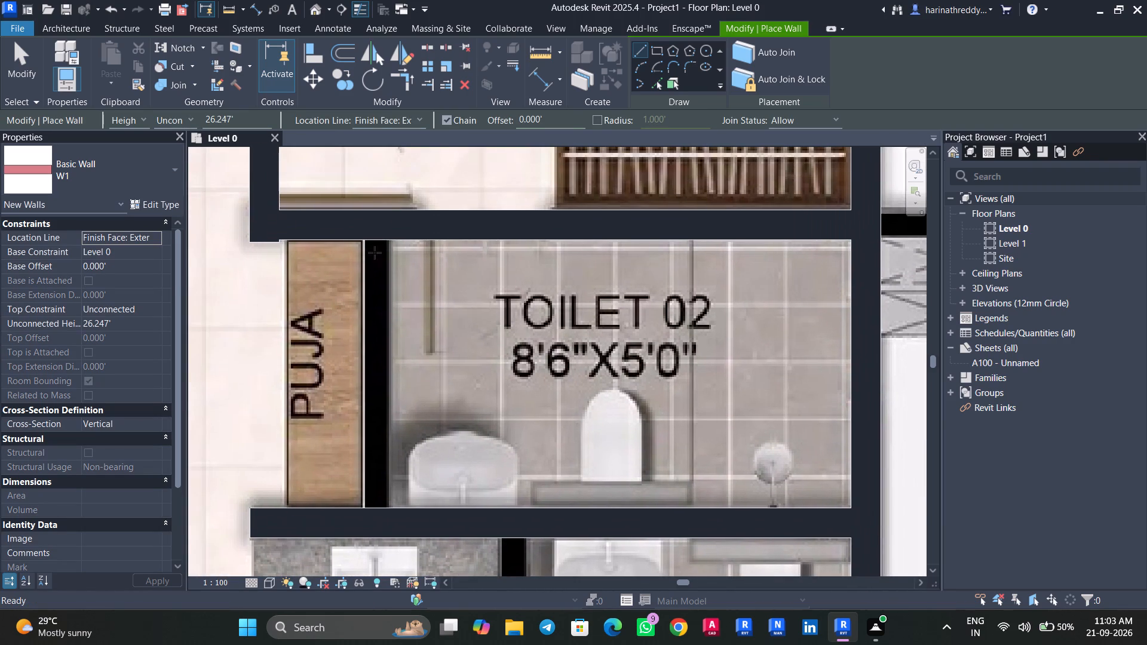
pyautogui.scroll(6, 391, 239)
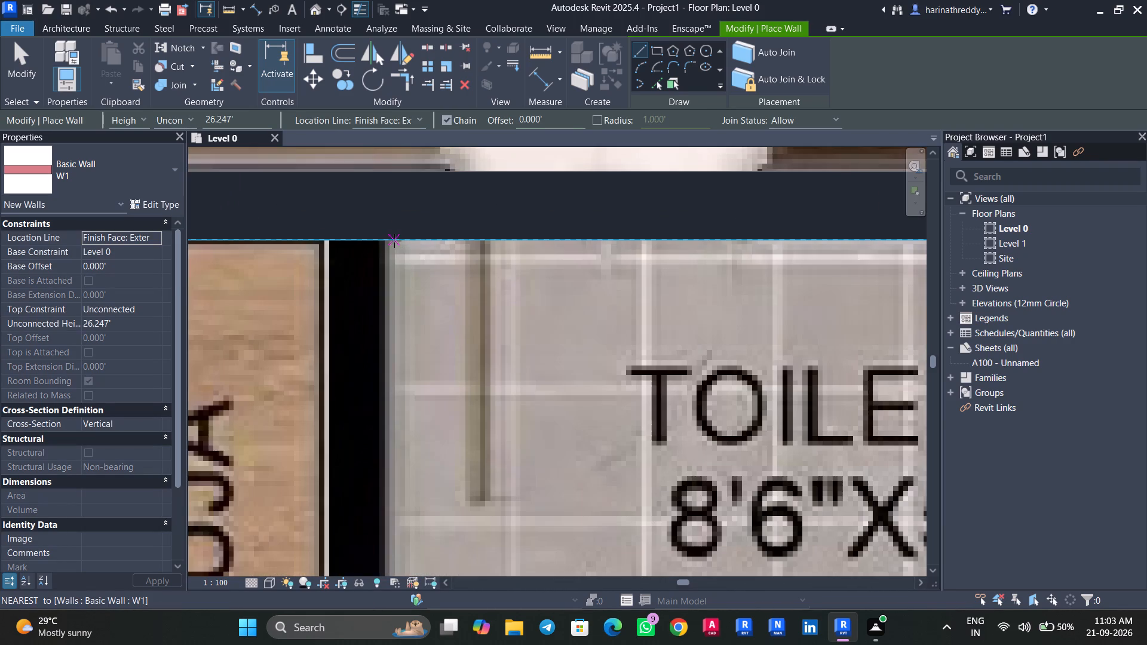
pyautogui.click(389, 242)
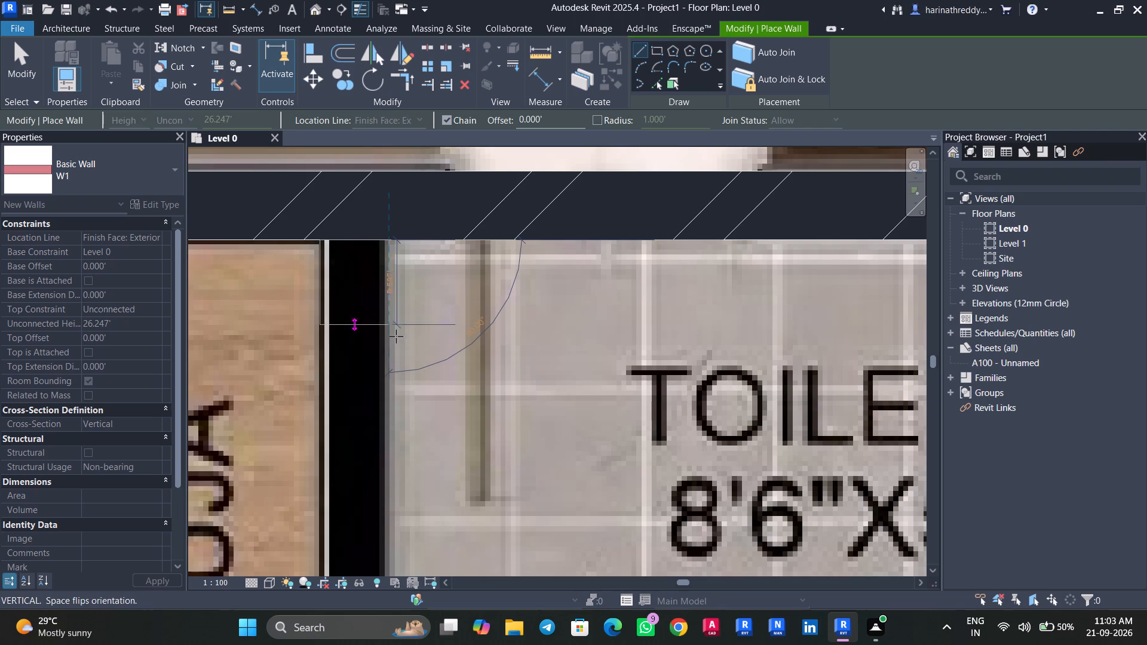
pyautogui.scroll(-1, 402, 365)
pyautogui.moveTo(389, 394); pyautogui.dragTo(373, 285, button='middle')
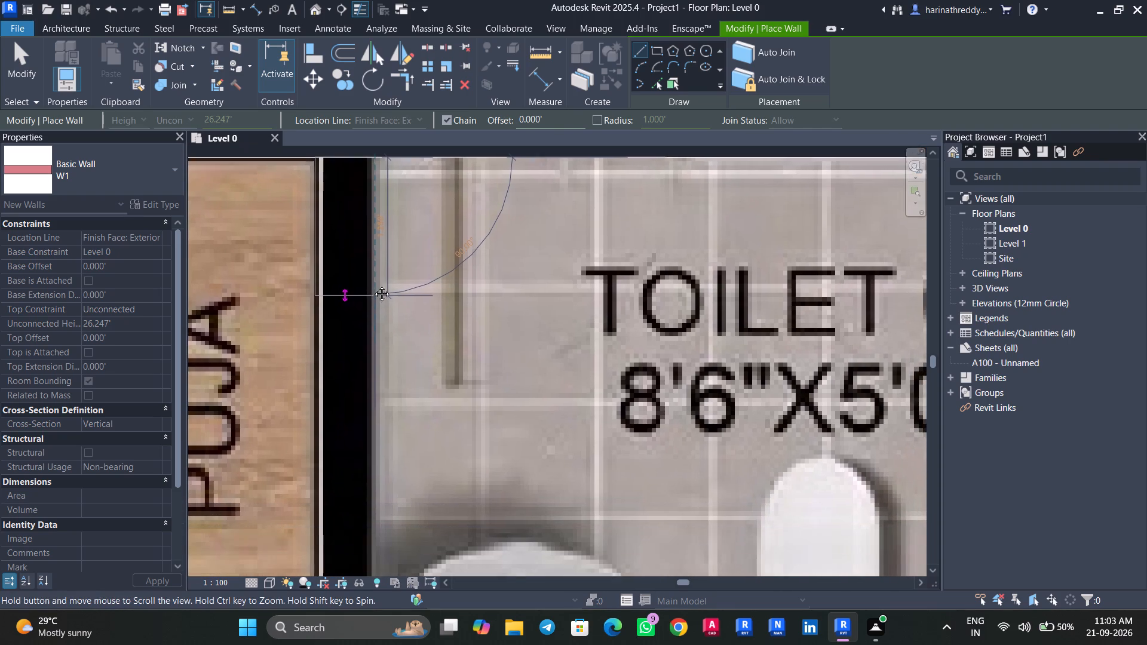
pyautogui.moveTo(373, 285); pyautogui.dragTo(373, 277, button='middle')
pyautogui.moveTo(366, 434); pyautogui.dragTo(332, 247, button='middle')
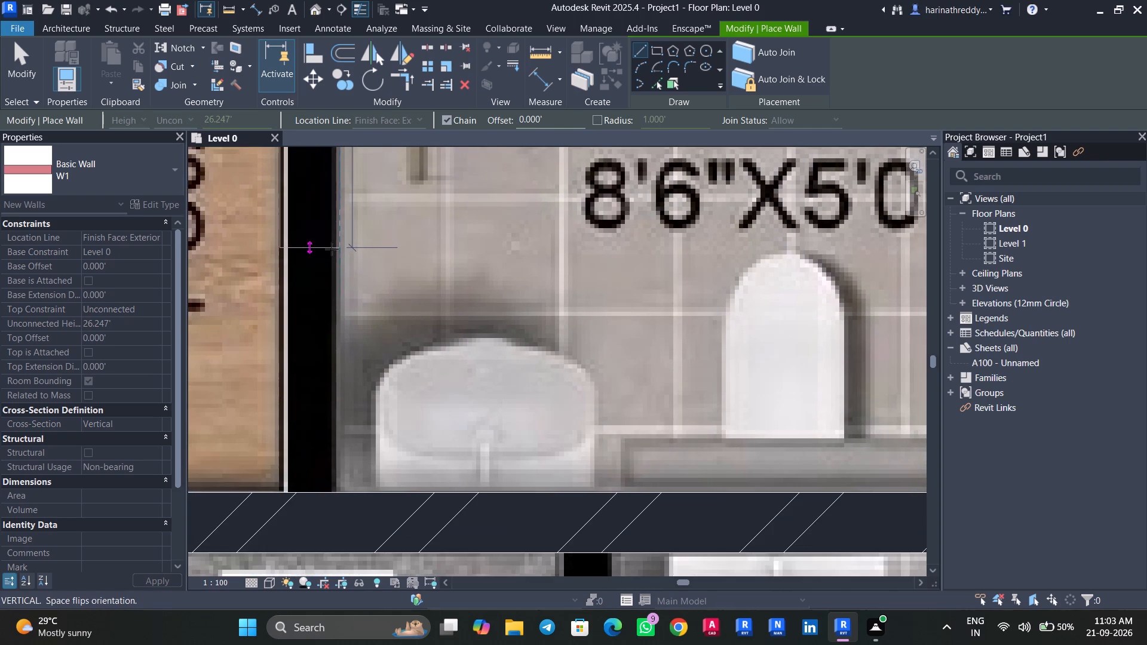
pyautogui.click(333, 492)
pyautogui.press('Escape')
# Draw a vertical W1 wall along the washbasin-counter side of PW.RM., from the TOILET 02 wall down to the wall above KITCHEN.
pyautogui.scroll(-7, 333, 492)
pyautogui.moveTo(333, 492); pyautogui.dragTo(290, 328, button='middle')
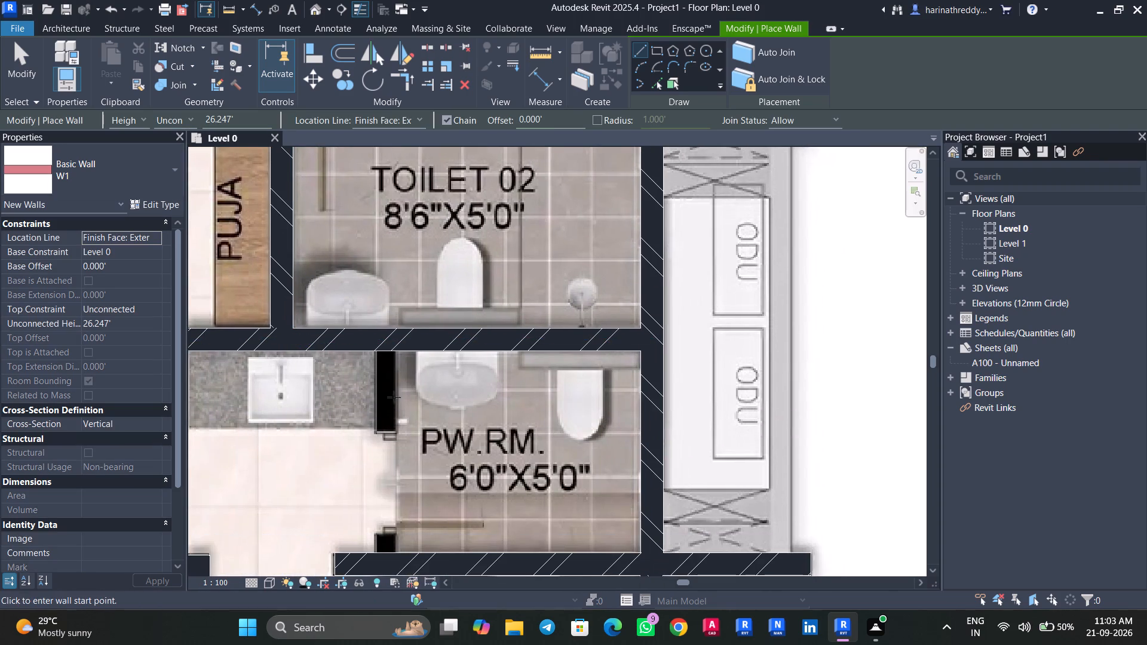
pyautogui.scroll(5, 392, 370)
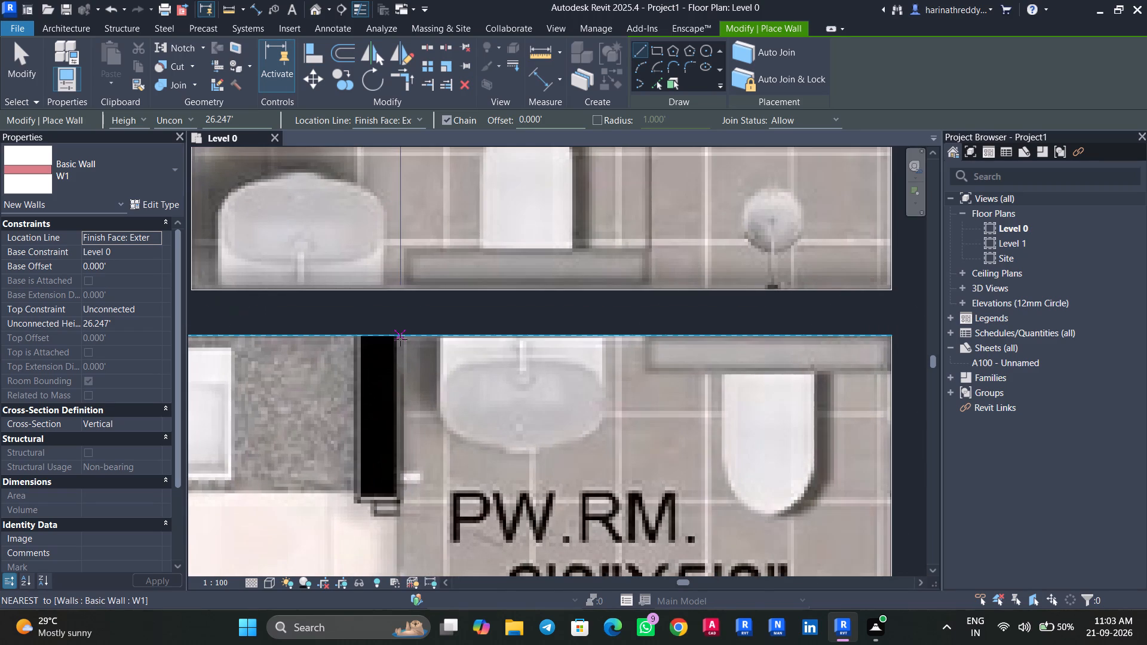
pyautogui.click(400, 339)
pyautogui.moveTo(404, 475); pyautogui.dragTo(401, 475, button='middle')
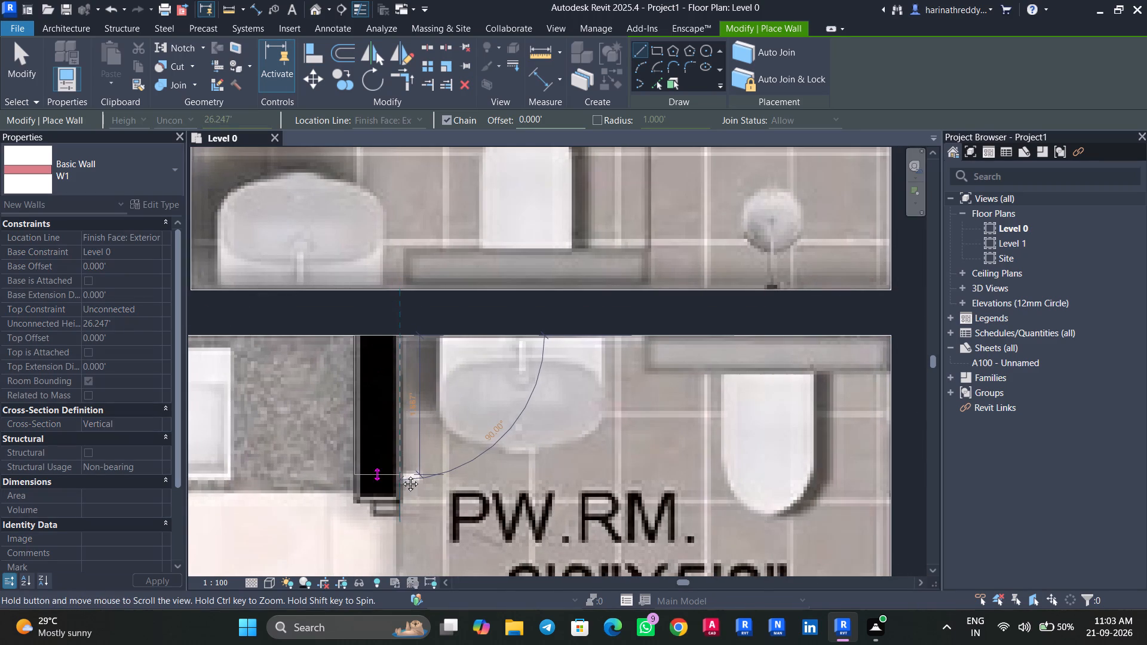
pyautogui.moveTo(401, 475); pyautogui.dragTo(378, 277, button='middle')
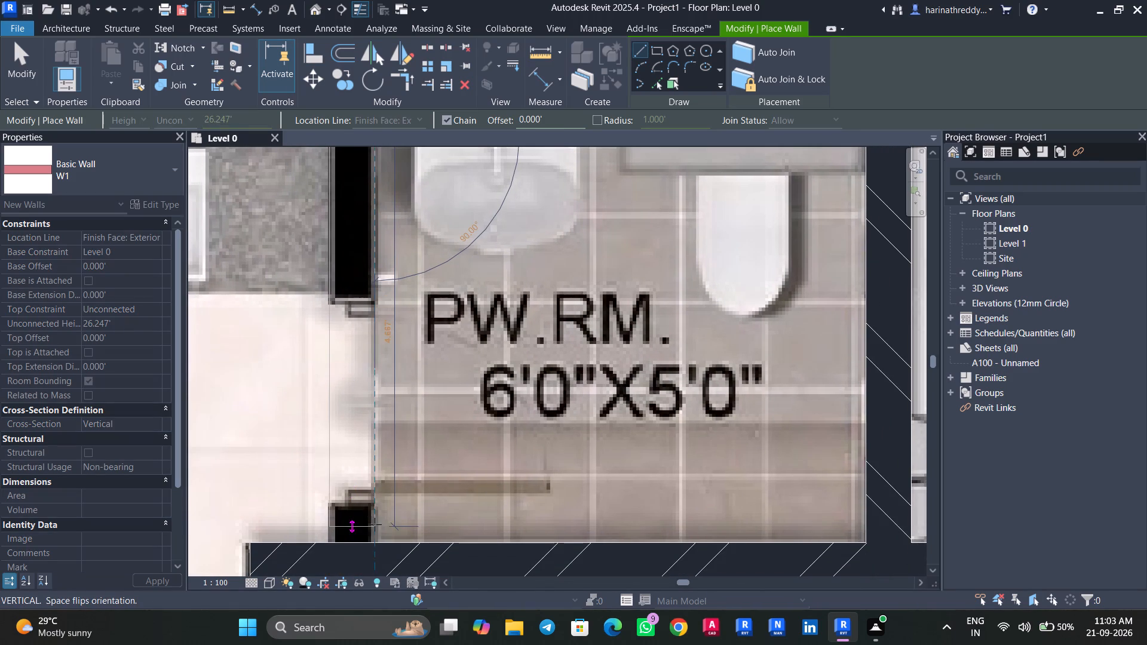
pyautogui.click(375, 539)
pyautogui.press('Escape')
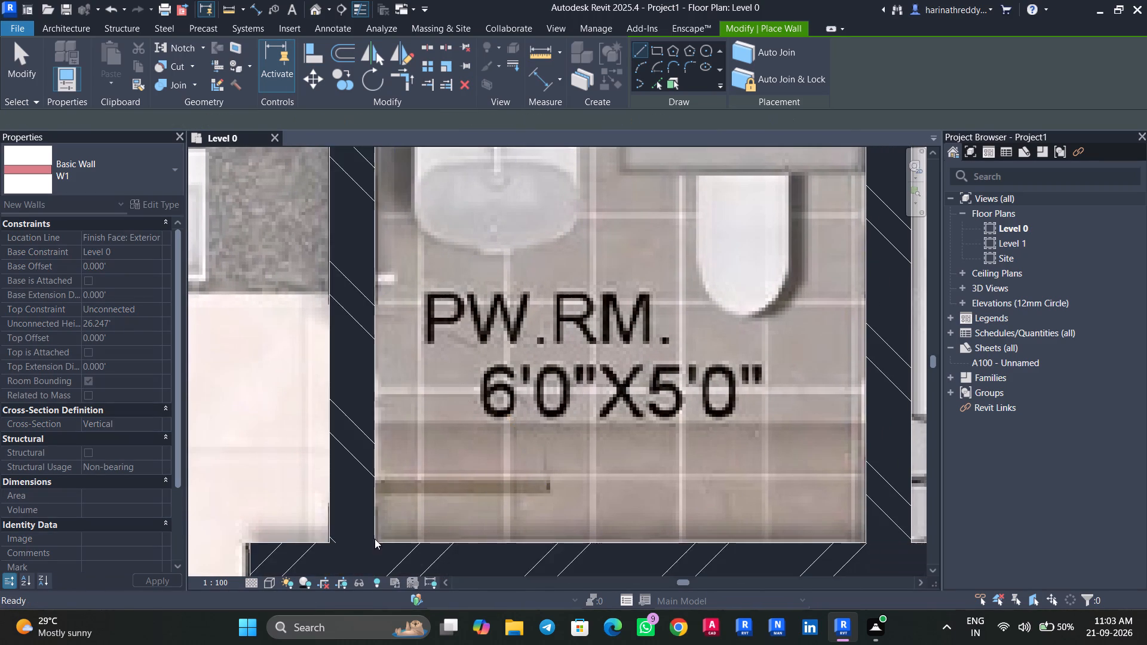
# Extend the wall between BEDROOM 02 and TOILET 02 past the outer wall to the image wall's end above the ODU ledge, about 14.8 ft overall.
pyautogui.scroll(-9, 365, 516)
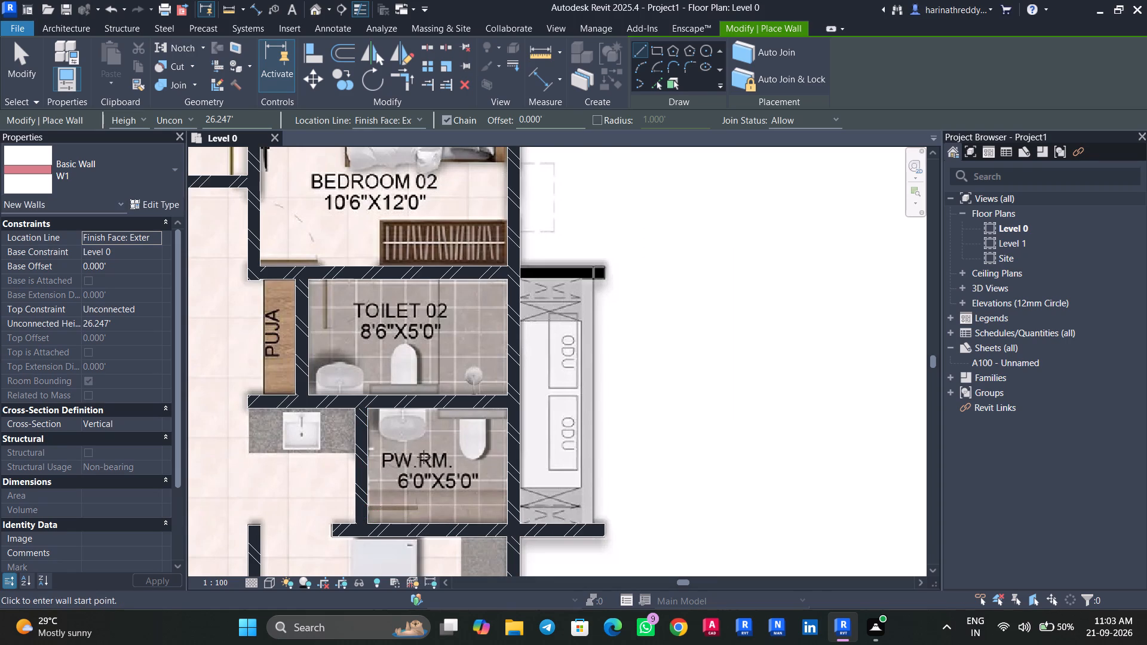
pyautogui.scroll(-4, 424, 456)
pyautogui.scroll(2, 424, 456)
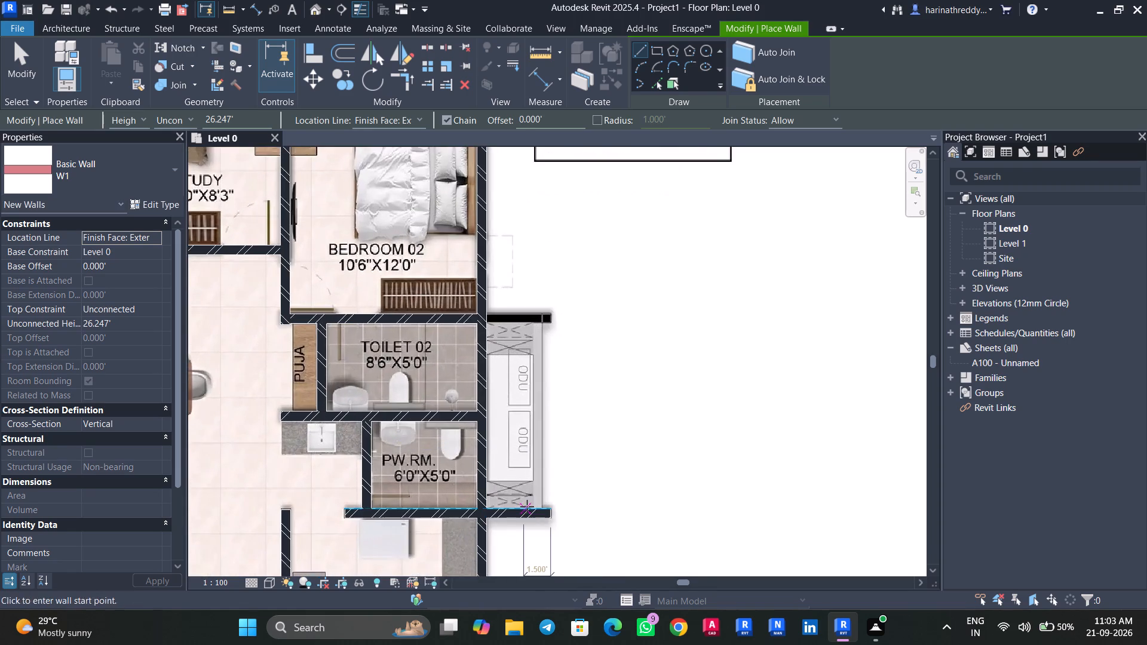
pyautogui.scroll(4, 527, 506)
pyautogui.moveTo(485, 299); pyautogui.dragTo(494, 468, button='middle')
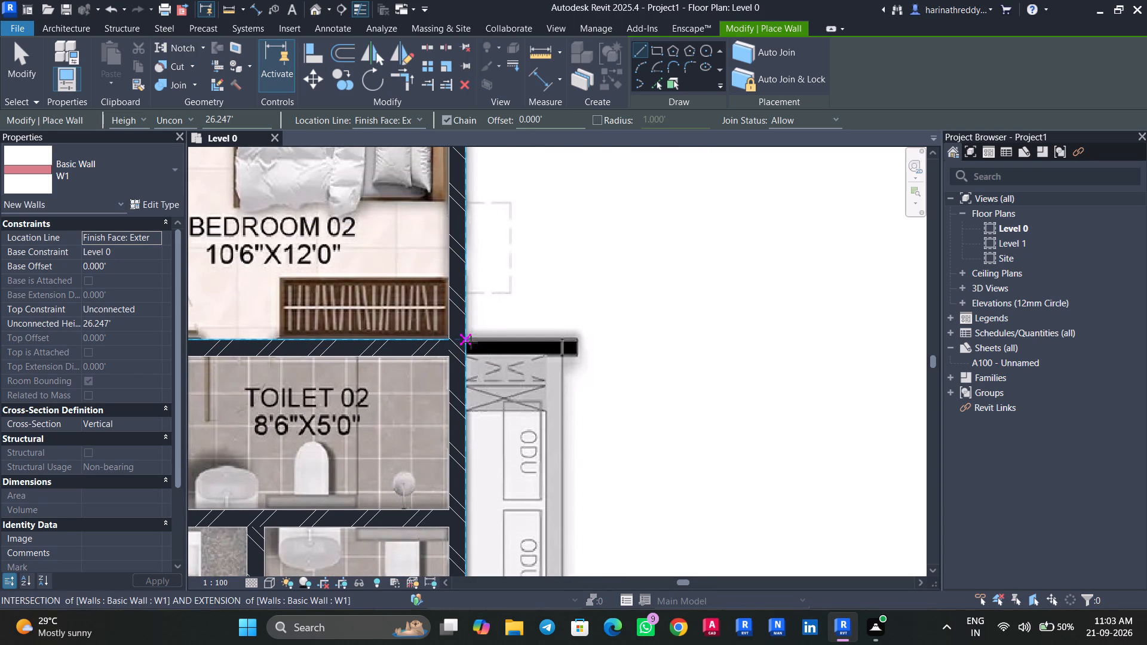
pyautogui.press('Escape')
pyautogui.click(443, 345)
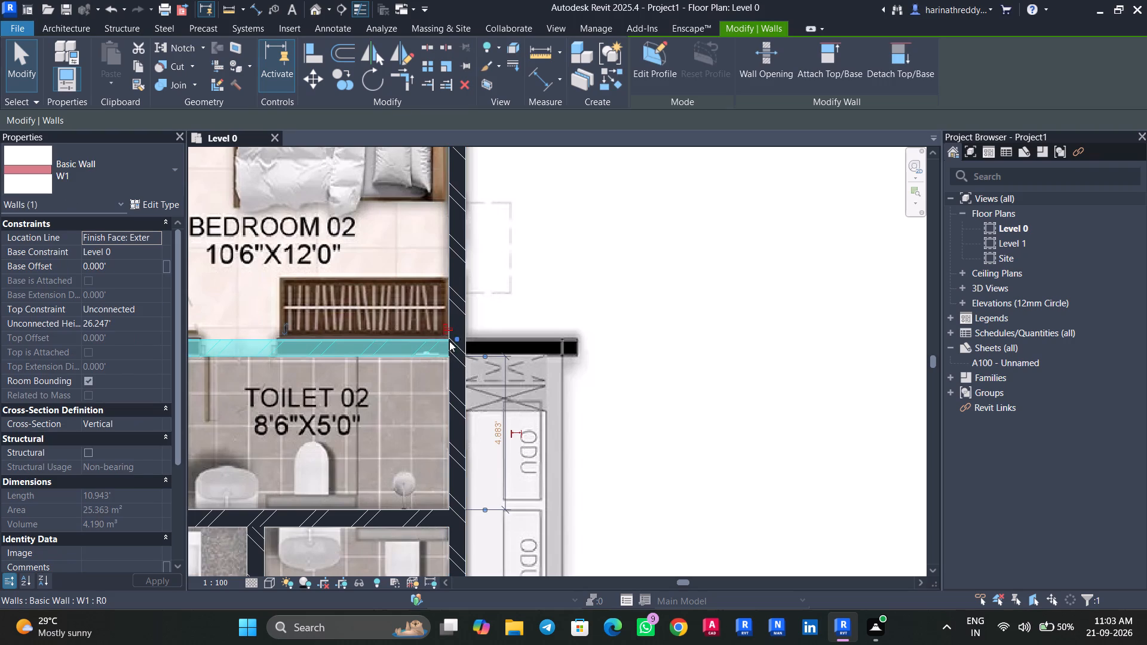
pyautogui.moveTo(456, 336); pyautogui.dragTo(553, 337)
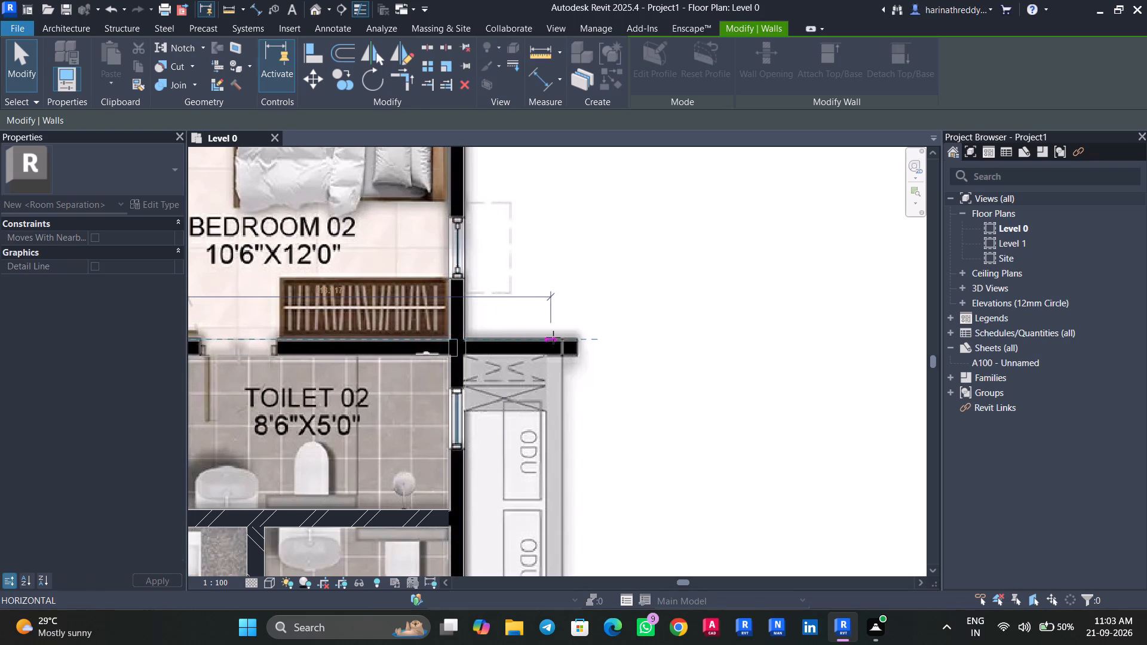
pyautogui.moveTo(553, 337); pyautogui.dragTo(575, 340)
pyautogui.moveTo(575, 340); pyautogui.dragTo(572, 340)
pyautogui.press('Escape')
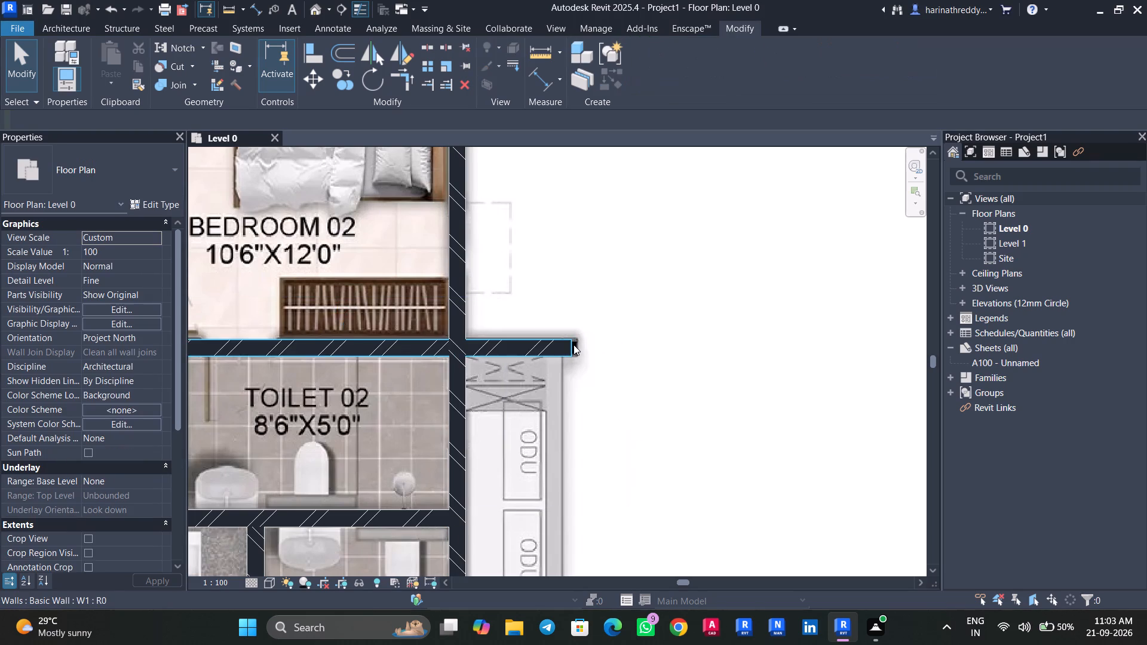
pyautogui.scroll(11, 572, 347)
pyautogui.click(557, 347)
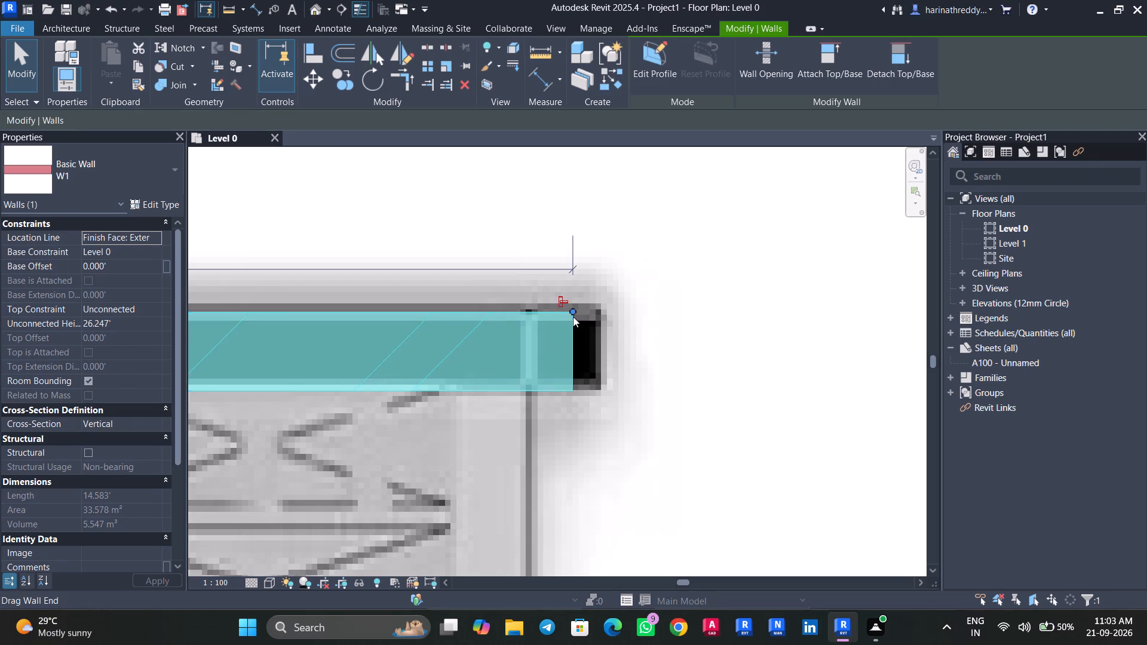
pyautogui.moveTo(572, 311); pyautogui.dragTo(594, 311)
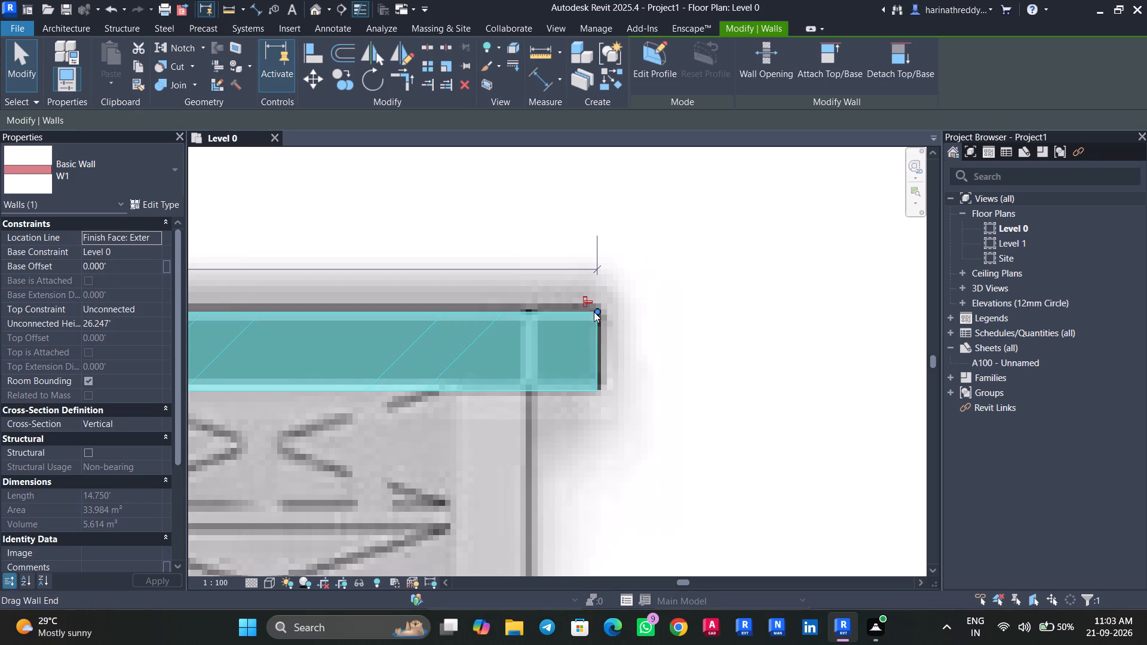
pyautogui.click(599, 311)
pyautogui.press('Escape')
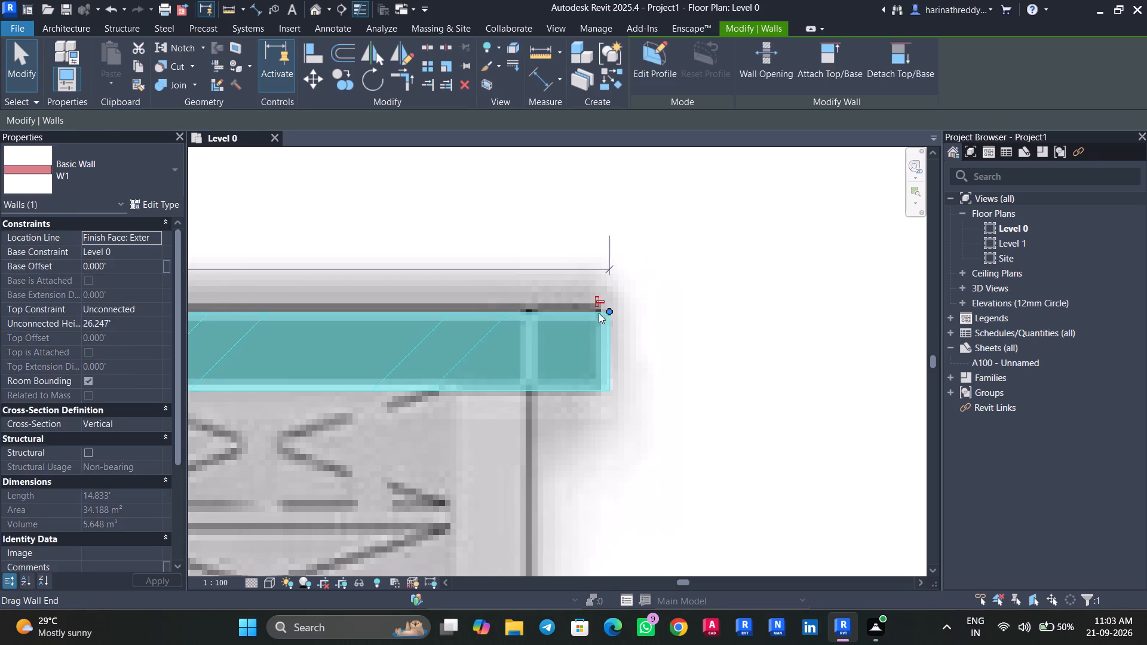
# Nudge the extended wall between BEDROOM 02 and TOILET 02 up, back down, and finally up one increment.
pyautogui.scroll(-5, 570, 323)
pyautogui.scroll(1, 533, 340)
pyautogui.scroll(-4, 493, 352)
pyautogui.click(479, 346)
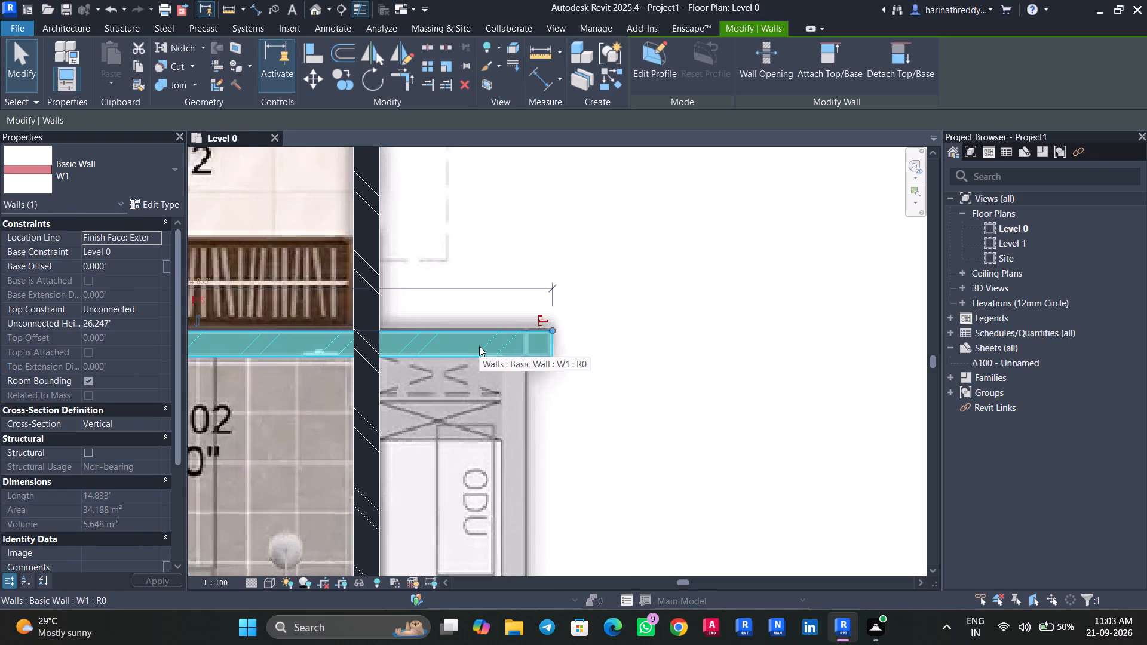
pyautogui.press('Up')
pyautogui.press('Down')
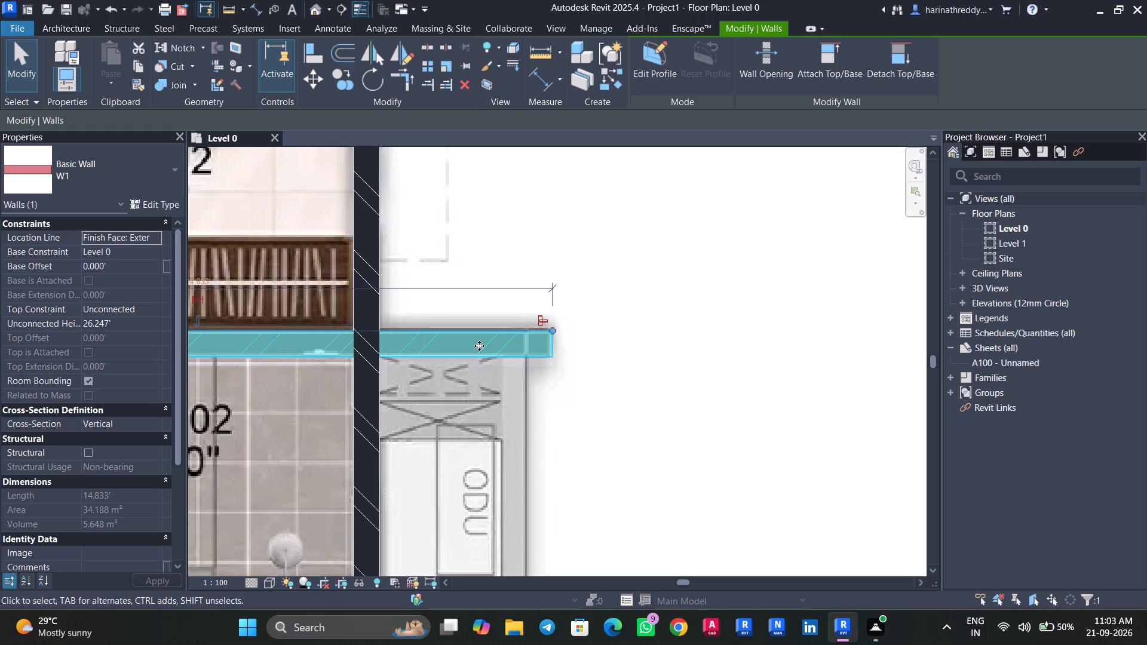
pyautogui.press('Up')
pyautogui.press('Escape')
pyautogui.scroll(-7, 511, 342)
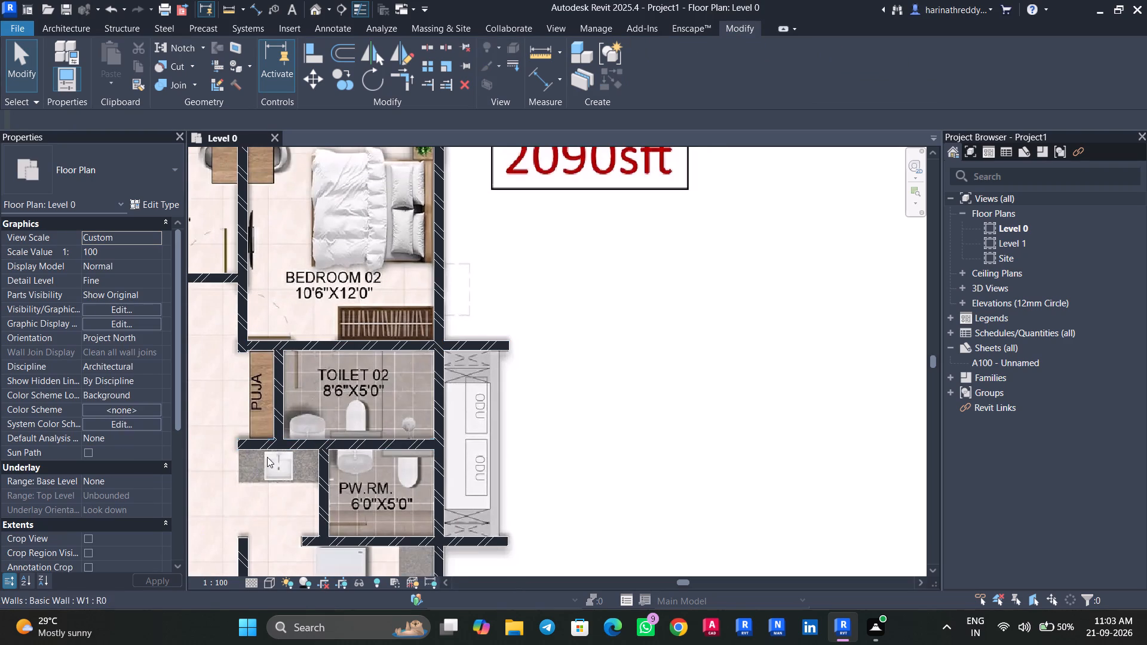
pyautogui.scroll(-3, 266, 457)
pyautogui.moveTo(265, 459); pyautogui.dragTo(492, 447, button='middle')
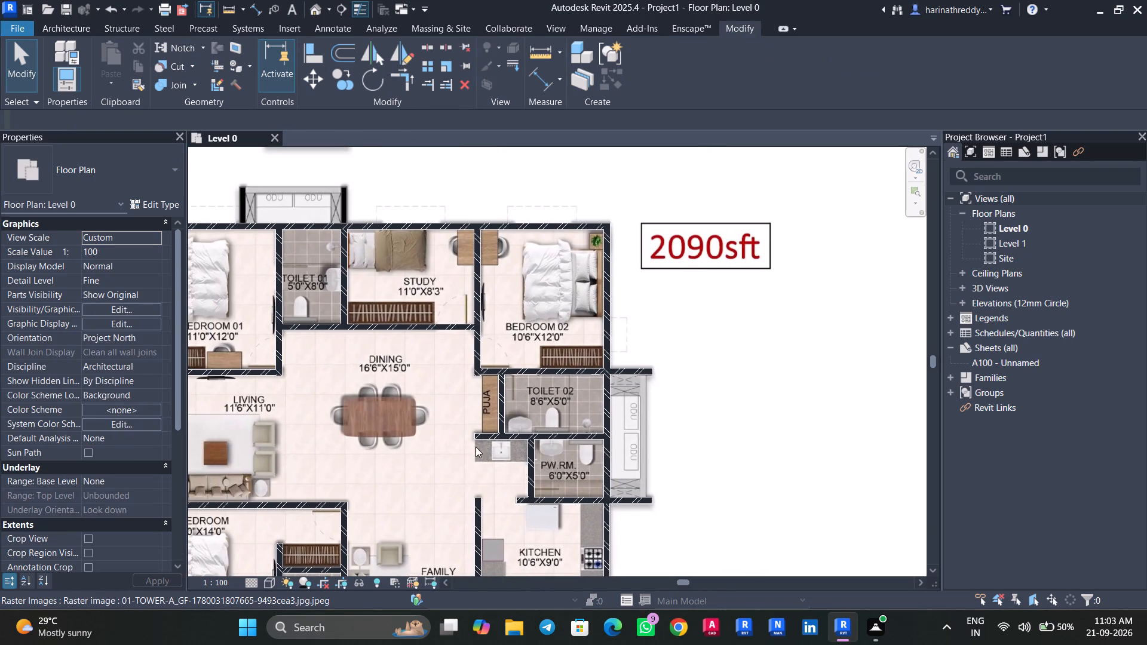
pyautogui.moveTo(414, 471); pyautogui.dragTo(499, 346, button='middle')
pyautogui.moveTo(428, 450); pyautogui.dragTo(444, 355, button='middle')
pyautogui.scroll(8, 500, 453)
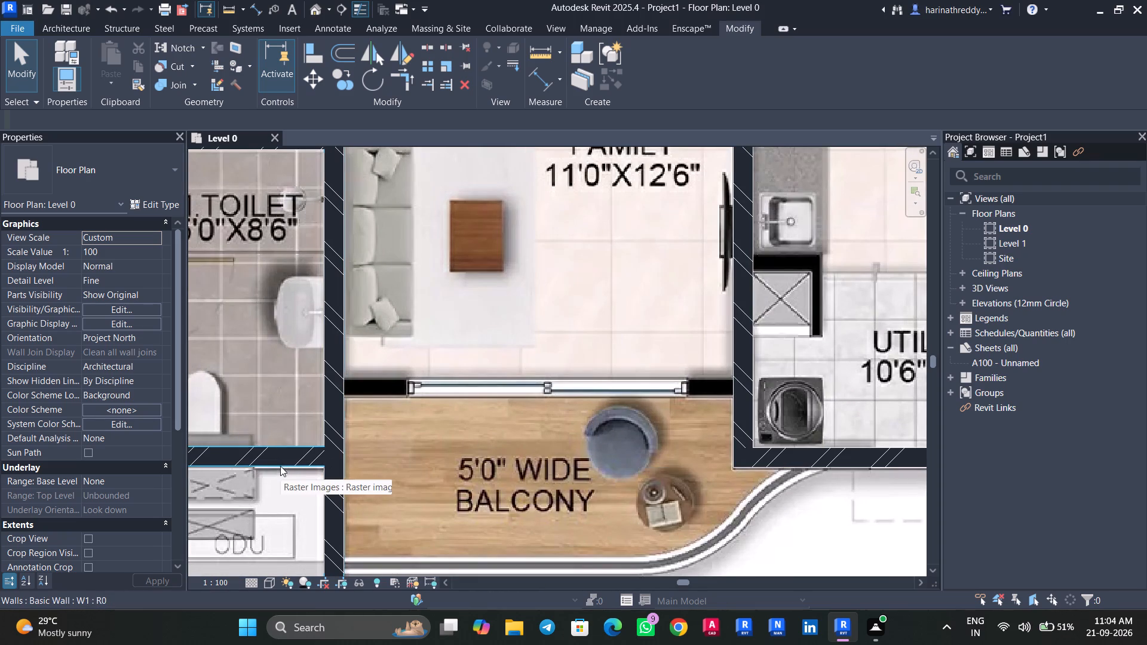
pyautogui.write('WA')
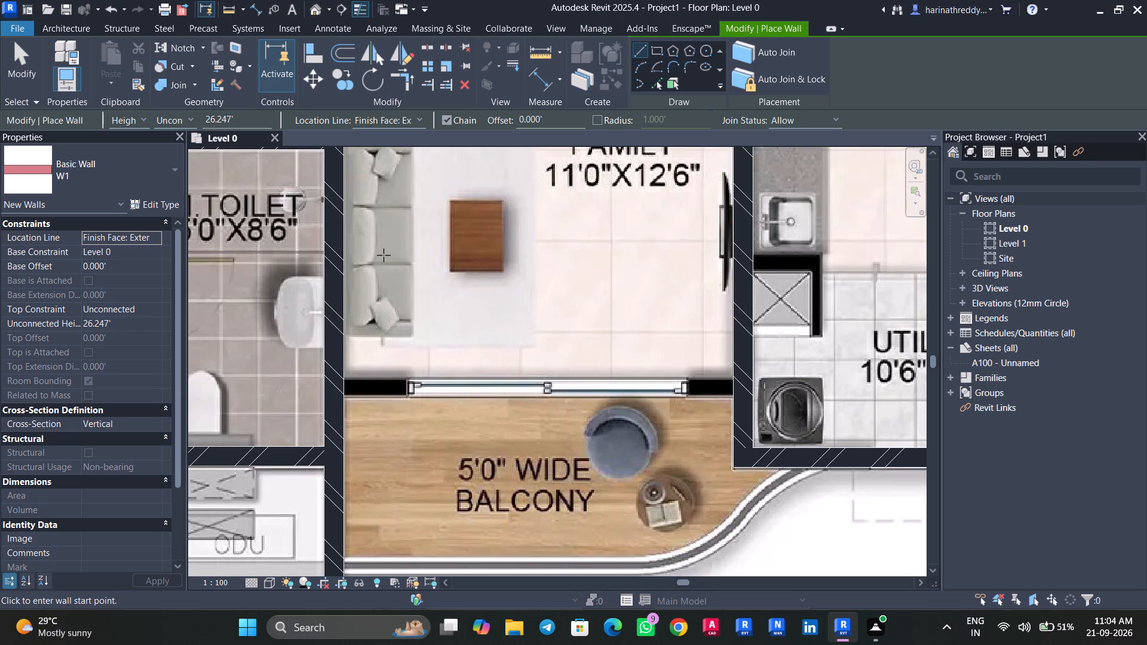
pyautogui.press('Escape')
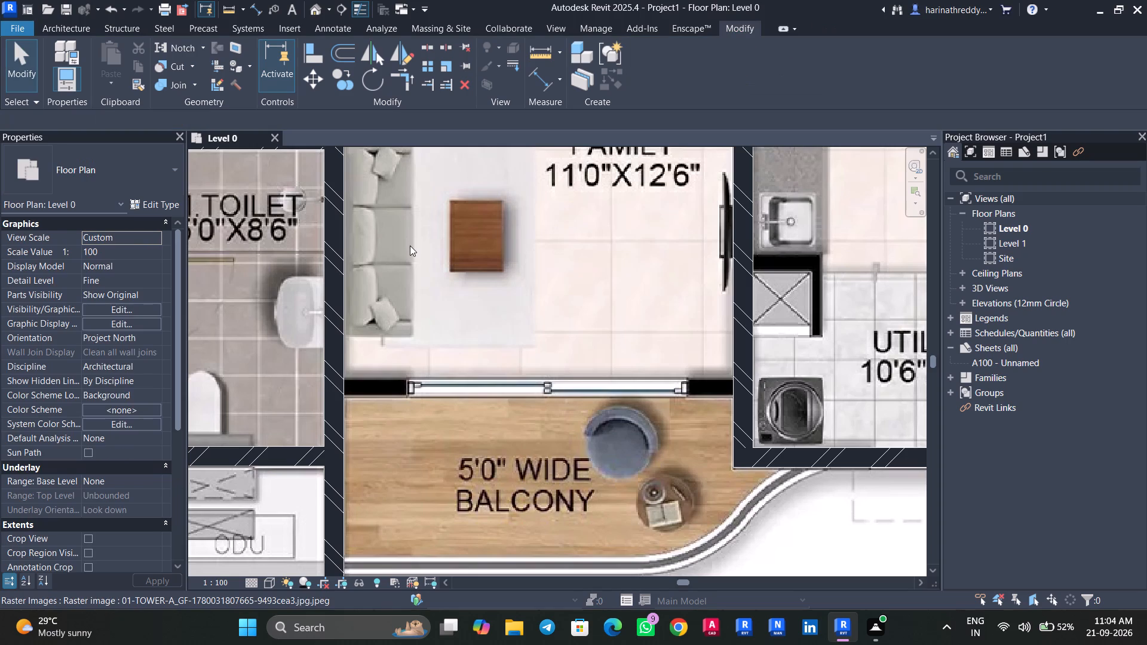
# Open the default 3D view and examine the modelled walls from several sides for height differences.
pyautogui.click(318, 10)
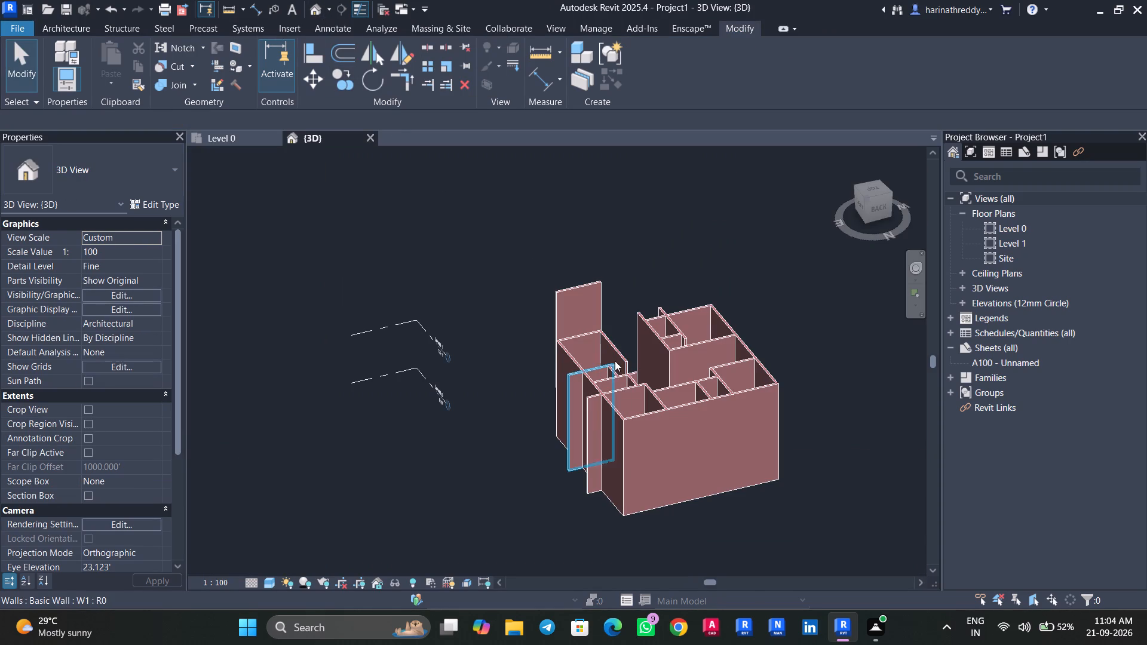
pyautogui.keyDown('shift'); pyautogui.moveTo(528, 375); pyautogui.dragTo(678, 393, button='middle'); pyautogui.keyUp('shift')
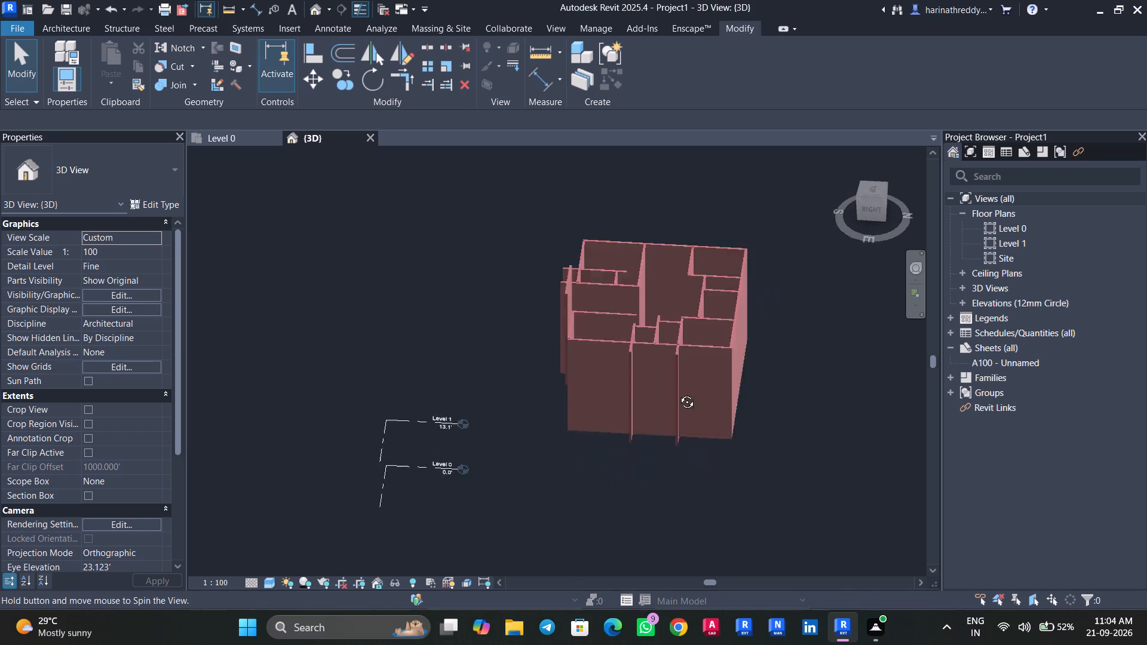
pyautogui.keyDown('shift'); pyautogui.moveTo(678, 393); pyautogui.dragTo(739, 382, button='middle'); pyautogui.keyUp('shift')
pyautogui.keyDown('shift'); pyautogui.moveTo(401, 366); pyautogui.dragTo(556, 386, button='middle'); pyautogui.keyUp('shift')
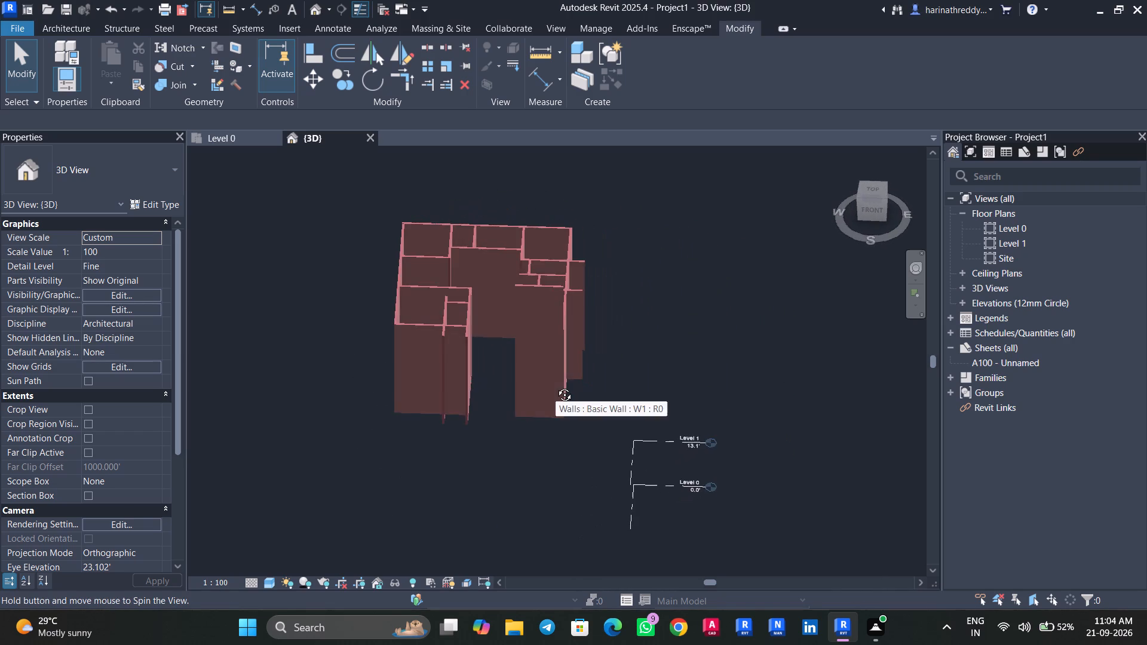
pyautogui.keyDown('shift'); pyautogui.moveTo(556, 386); pyautogui.dragTo(401, 388, button='middle'); pyautogui.keyUp('shift')
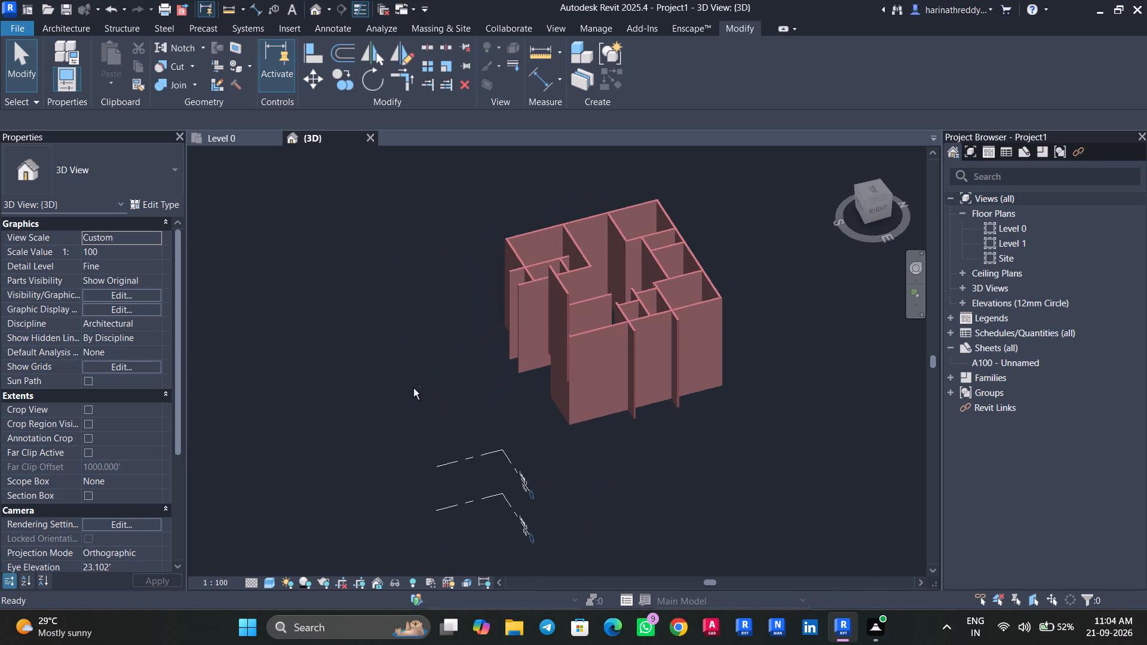
pyautogui.keyDown('shift'); pyautogui.moveTo(444, 388); pyautogui.dragTo(455, 388, button='middle'); pyautogui.keyUp('shift')
pyautogui.keyDown('shift'); pyautogui.moveTo(510, 390); pyautogui.dragTo(597, 392, button='middle'); pyautogui.keyUp('shift')
pyautogui.keyDown('shift'); pyautogui.scroll(1, 597, 392); pyautogui.keyUp('shift')
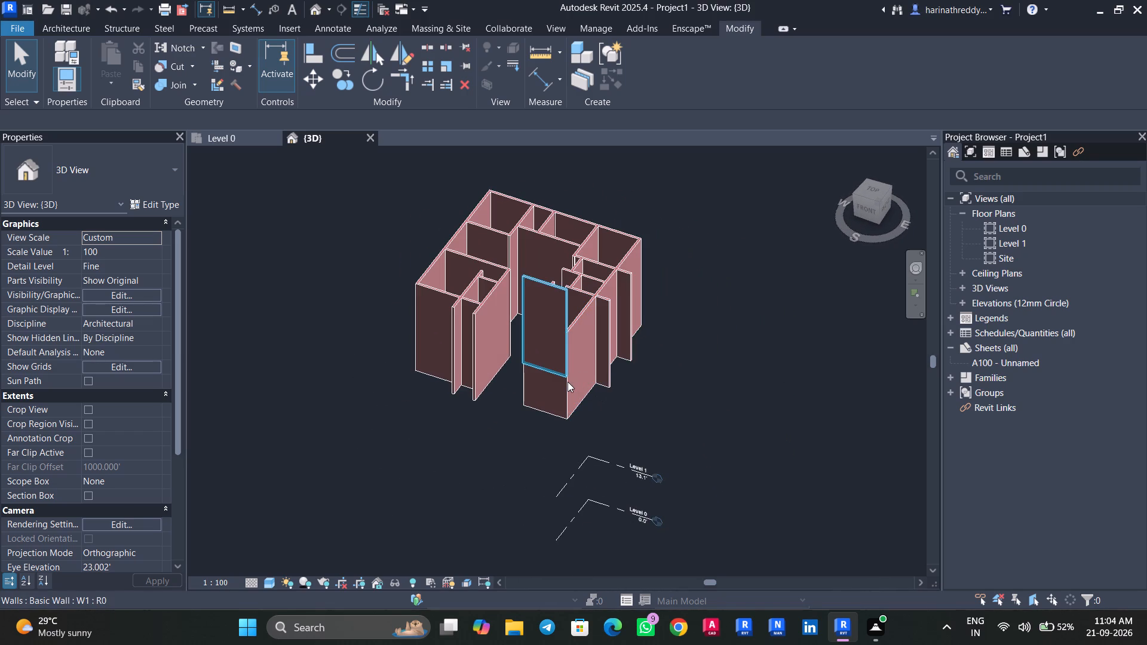
# Inspect the W1 wall based on Level 1 above the UTILITY outer wall in plan and 3D, and delete it.
pyautogui.click(547, 346)
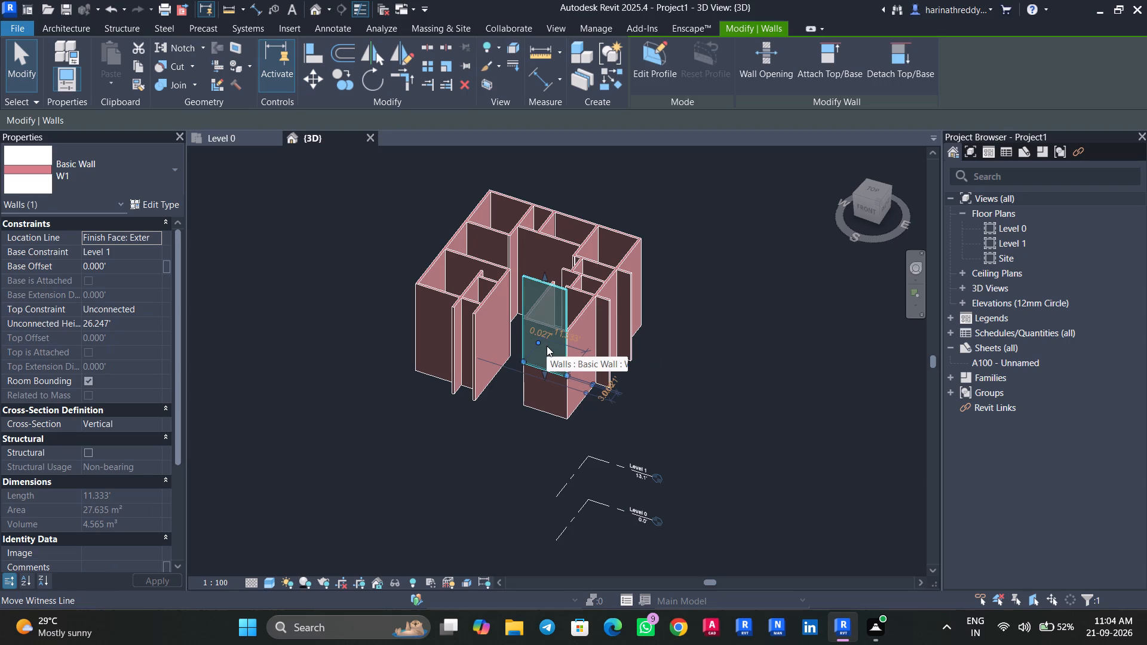
pyautogui.click(227, 137)
pyautogui.scroll(-5, 451, 275)
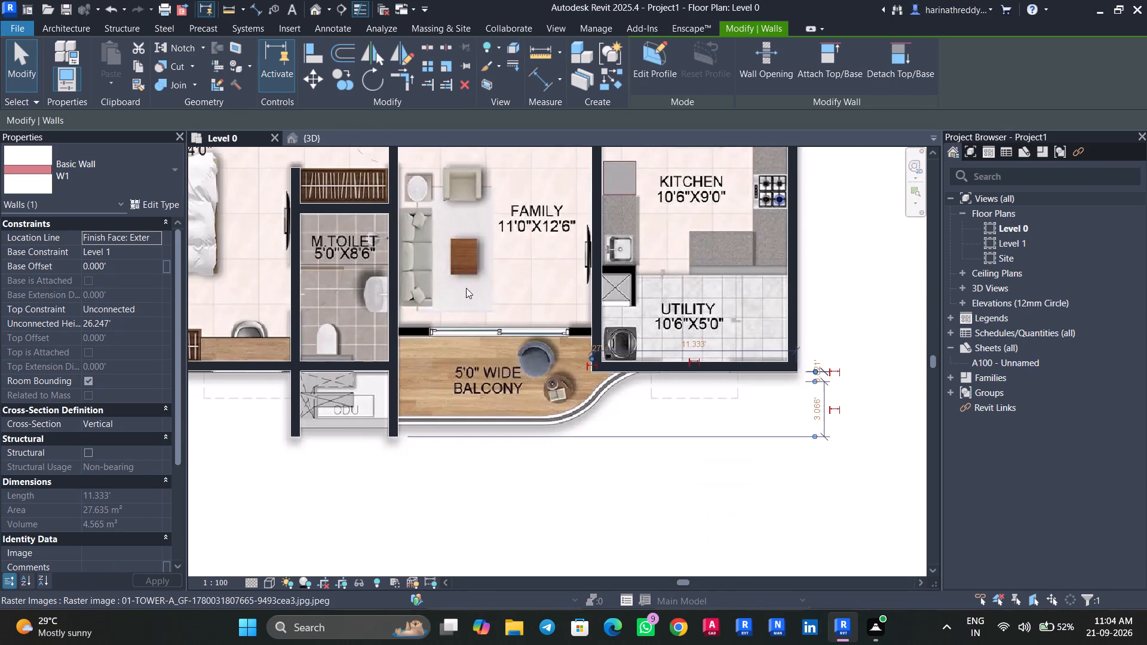
pyautogui.scroll(-1, 668, 348)
pyautogui.moveTo(668, 348); pyautogui.dragTo(617, 413, button='middle')
pyautogui.click(312, 142)
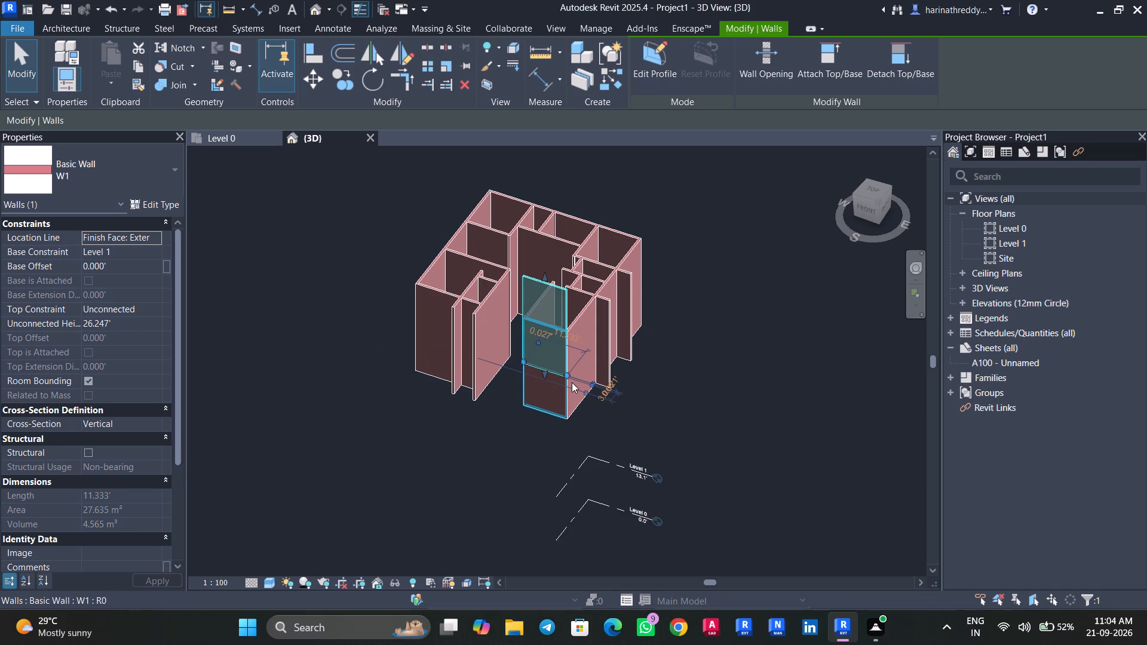
pyautogui.keyDown('shift'); pyautogui.moveTo(574, 382); pyautogui.dragTo(495, 499, button='middle'); pyautogui.keyUp('shift')
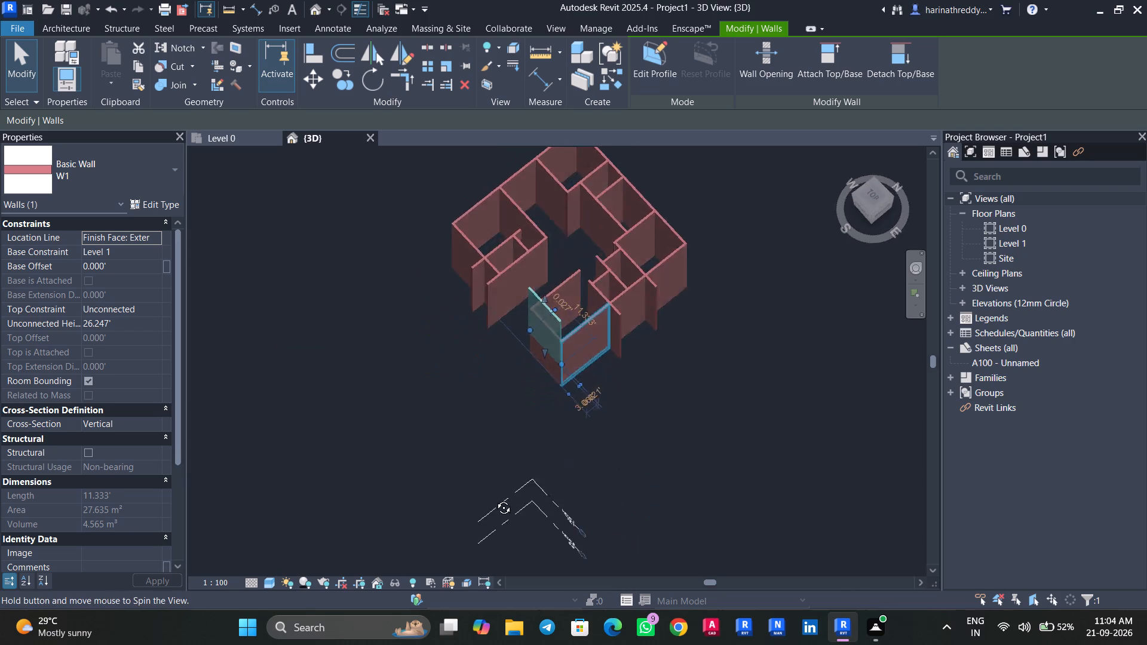
pyautogui.keyDown('shift'); pyautogui.moveTo(495, 499); pyautogui.dragTo(543, 419, button='middle'); pyautogui.keyUp('shift')
pyautogui.keyDown('shift'); pyautogui.scroll(1, 608, 419); pyautogui.keyUp('shift')
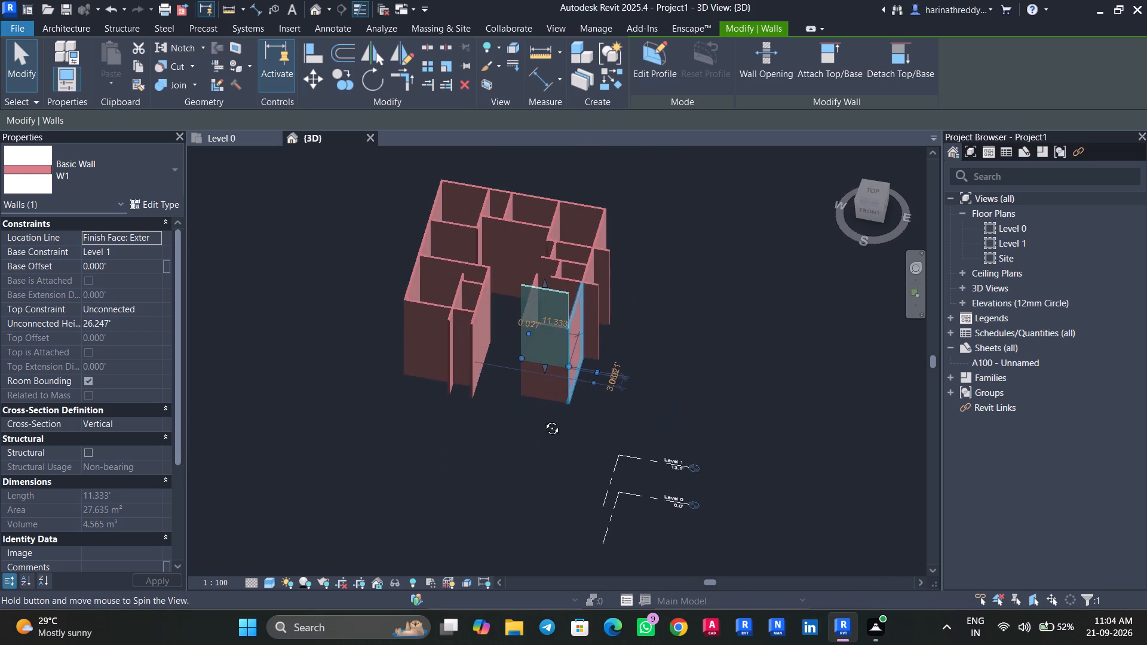
pyautogui.keyDown('shift'); pyautogui.moveTo(543, 419); pyautogui.dragTo(501, 388, button='middle'); pyautogui.keyUp('shift')
pyautogui.scroll(6, 544, 352)
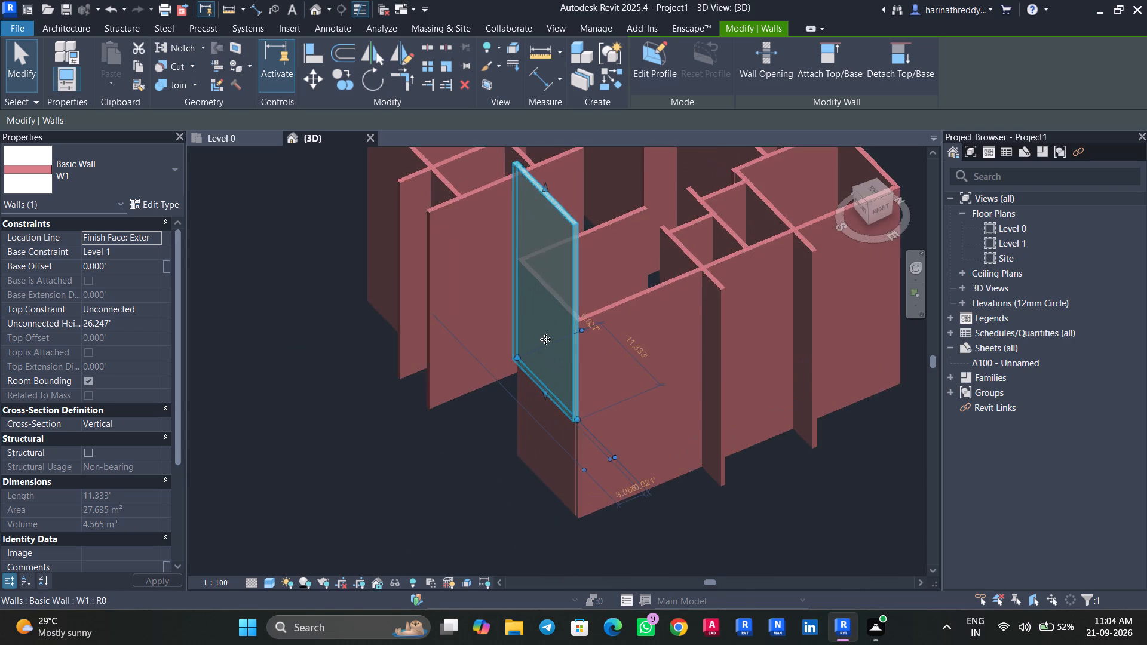
pyautogui.keyDown('shift'); pyautogui.moveTo(550, 321); pyautogui.dragTo(473, 395, button='middle'); pyautogui.keyUp('shift')
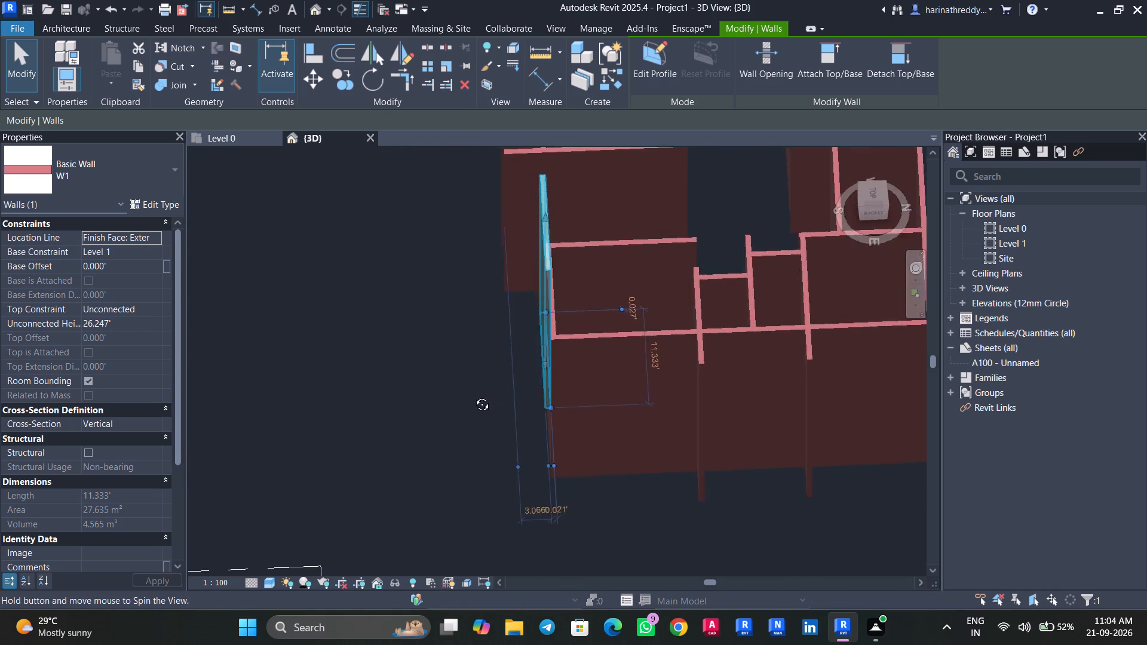
pyautogui.keyDown('shift'); pyautogui.moveTo(473, 395); pyautogui.dragTo(477, 474, button='middle'); pyautogui.keyUp('shift')
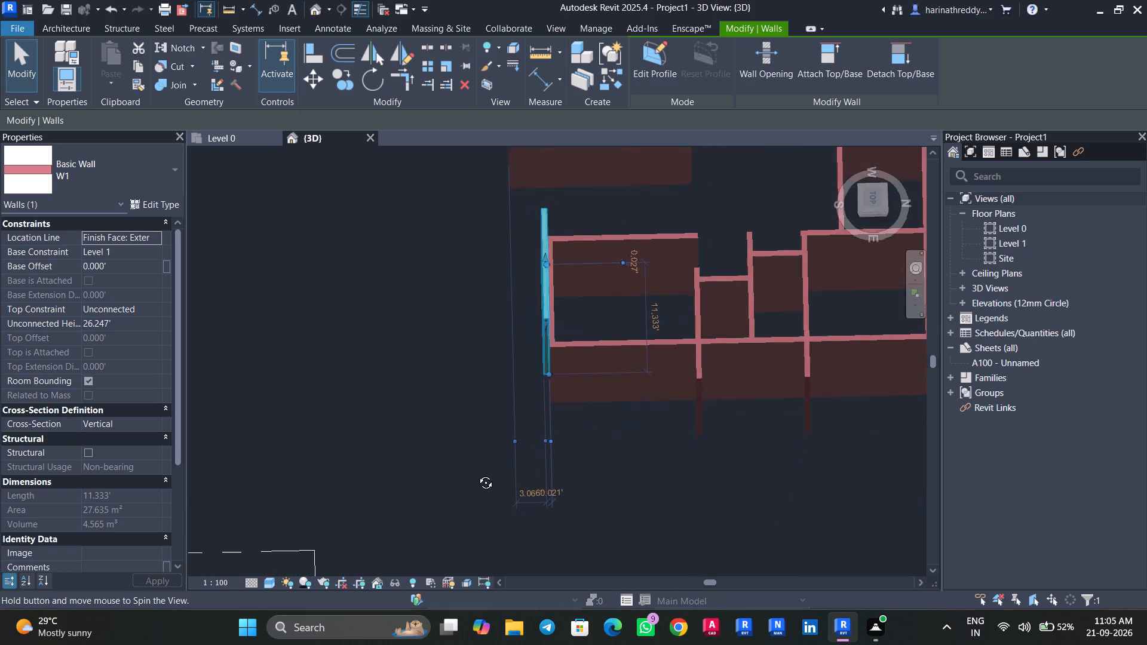
pyautogui.keyDown('shift'); pyautogui.moveTo(477, 474); pyautogui.dragTo(480, 481, button='middle'); pyautogui.keyUp('shift')
pyautogui.keyDown('shift'); pyautogui.moveTo(485, 498); pyautogui.dragTo(487, 508, button='middle'); pyautogui.keyUp('shift')
pyautogui.keyDown('shift'); pyautogui.moveTo(503, 342); pyautogui.dragTo(514, 431, button='middle'); pyautogui.keyUp('shift')
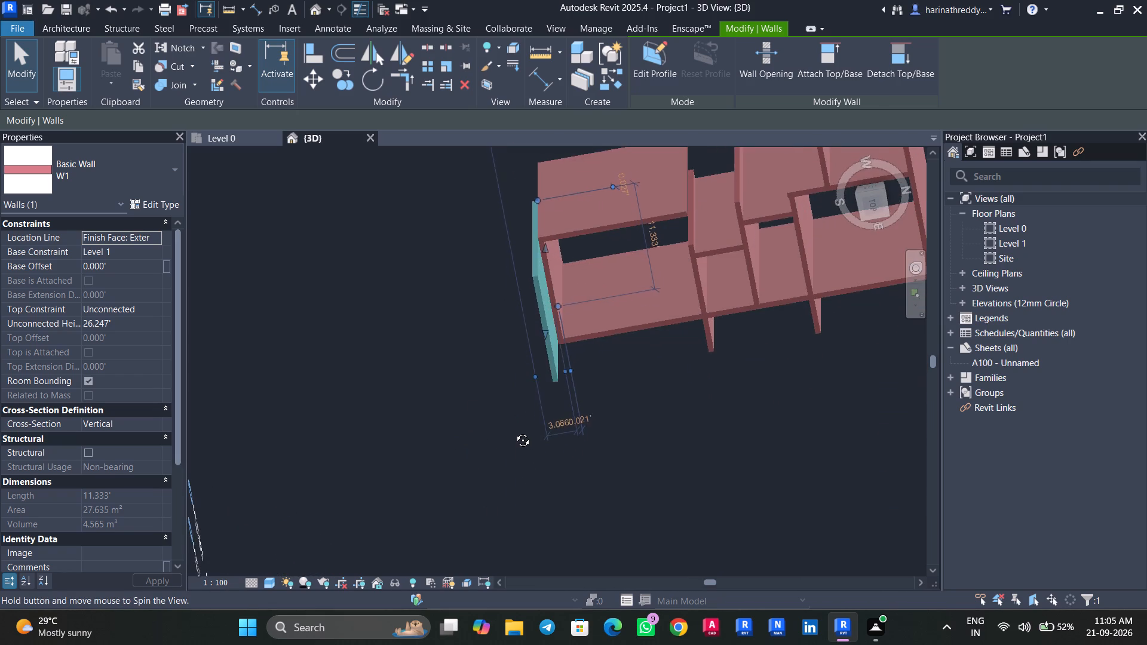
pyautogui.keyDown('shift'); pyautogui.moveTo(514, 431); pyautogui.dragTo(498, 364, button='middle'); pyautogui.keyUp('shift')
pyautogui.keyDown('shift'); pyautogui.scroll(1, 498, 364); pyautogui.keyUp('shift')
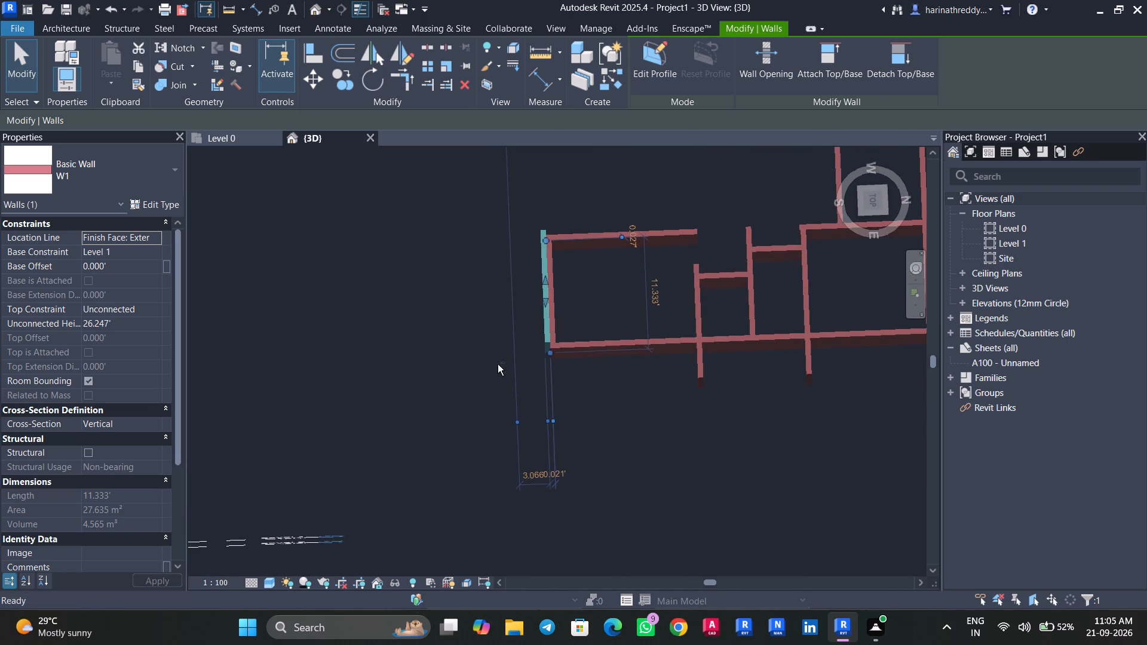
pyautogui.click(868, 198)
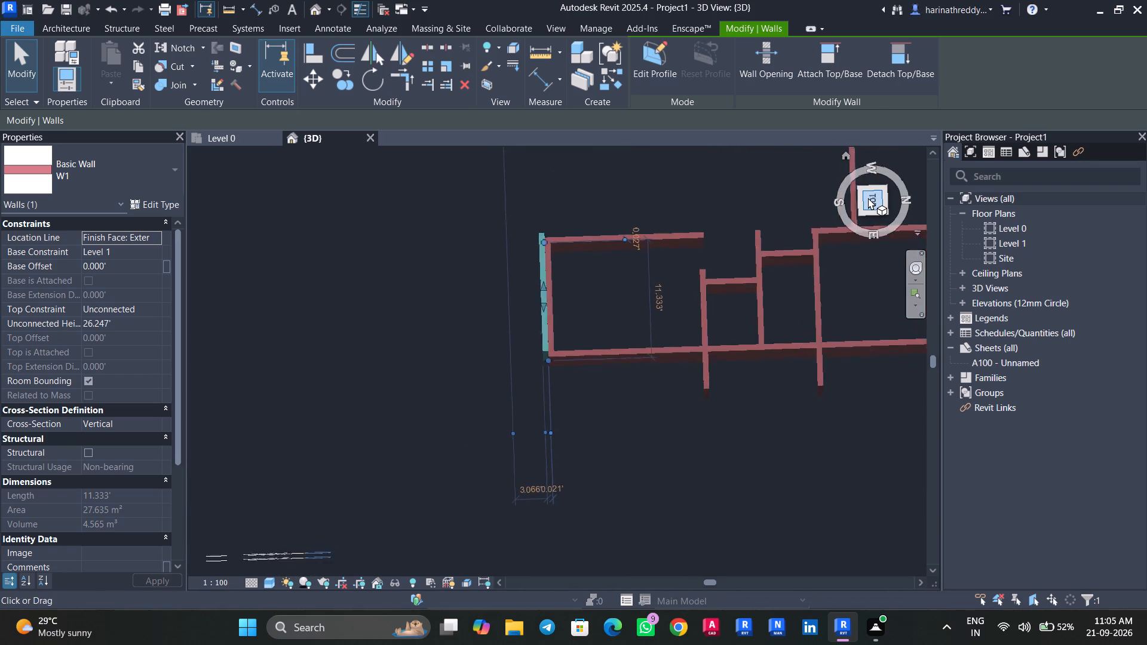
pyautogui.scroll(-7, 791, 269)
pyautogui.moveTo(780, 275); pyautogui.dragTo(695, 305, button='middle')
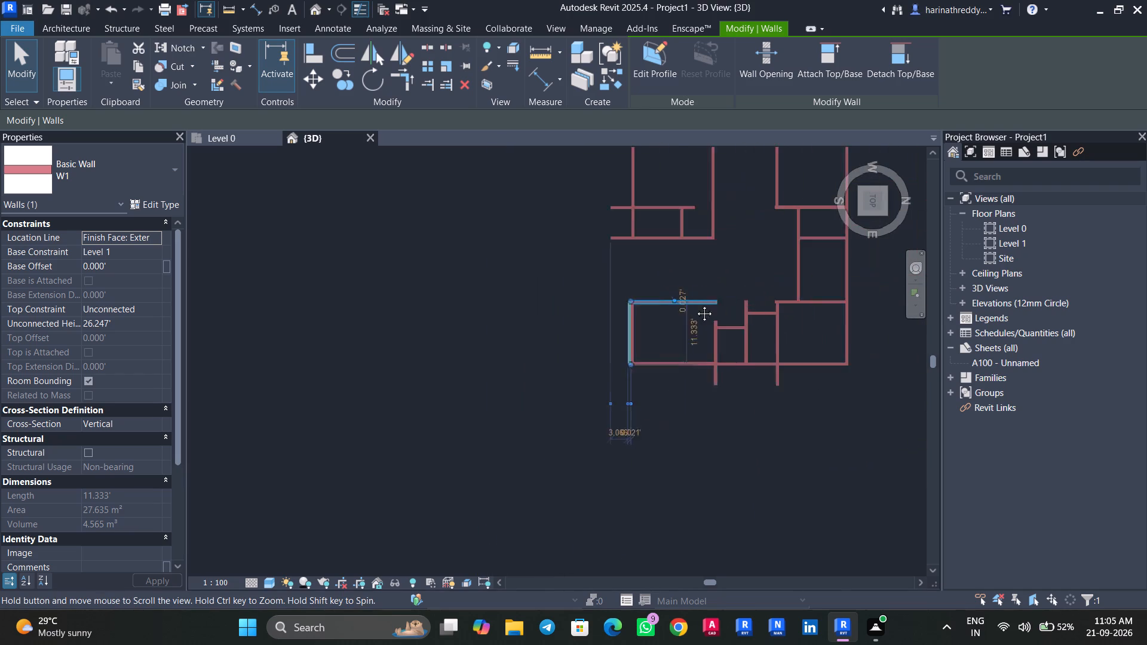
pyautogui.moveTo(695, 305); pyautogui.dragTo(568, 371, button='middle')
pyautogui.scroll(2, 639, 315)
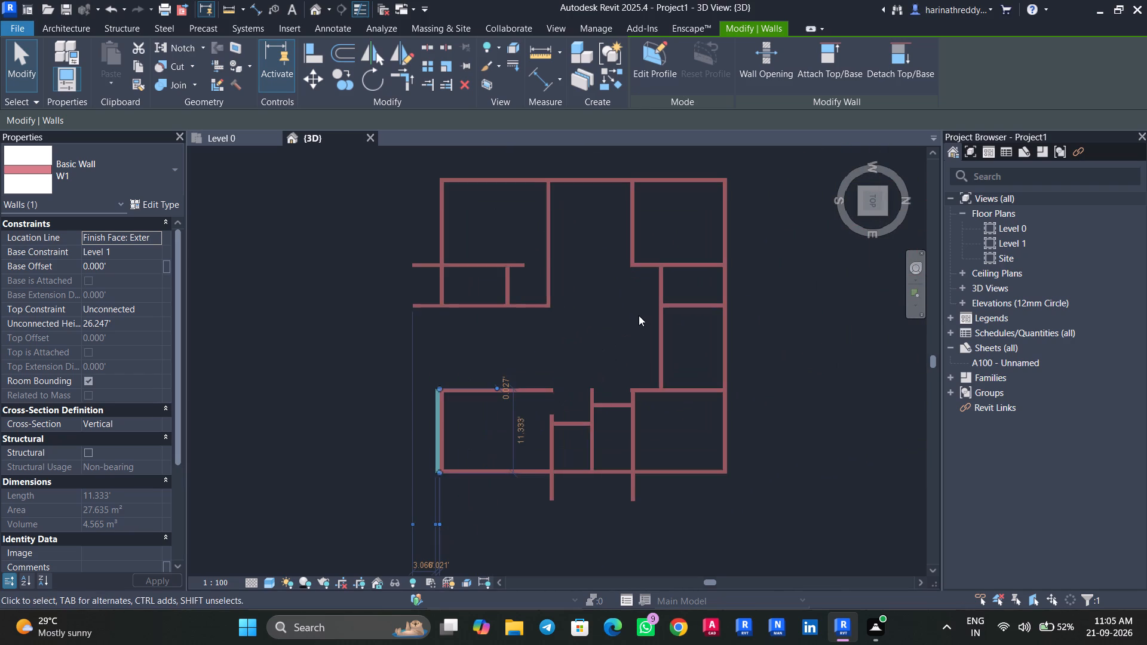
pyautogui.click(872, 197)
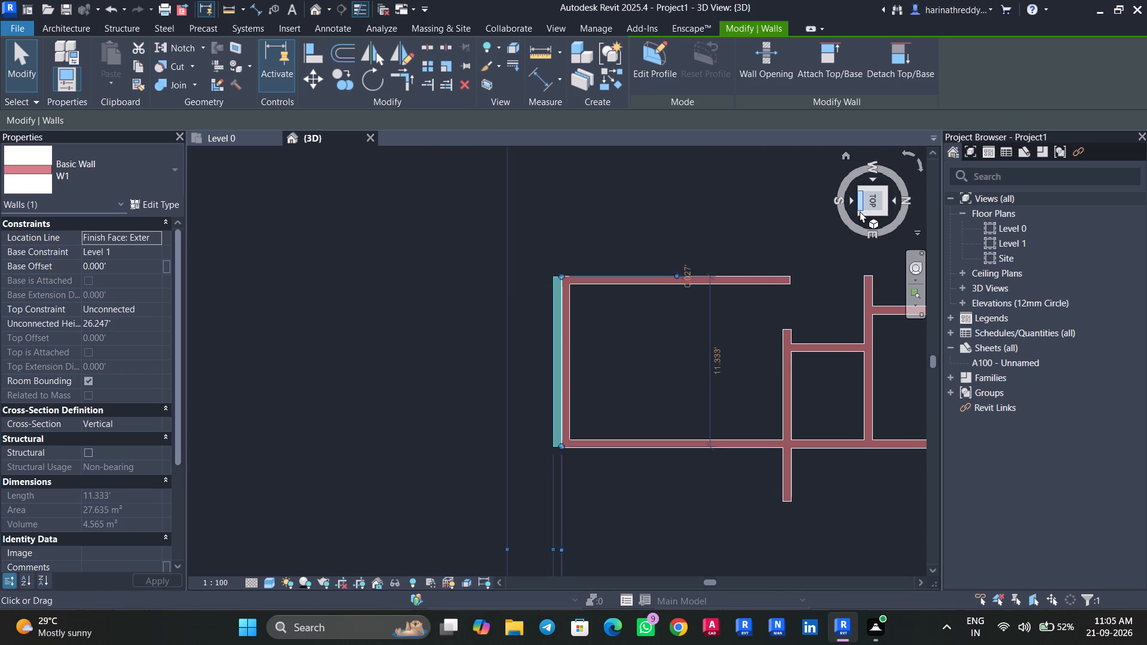
pyautogui.click(859, 211)
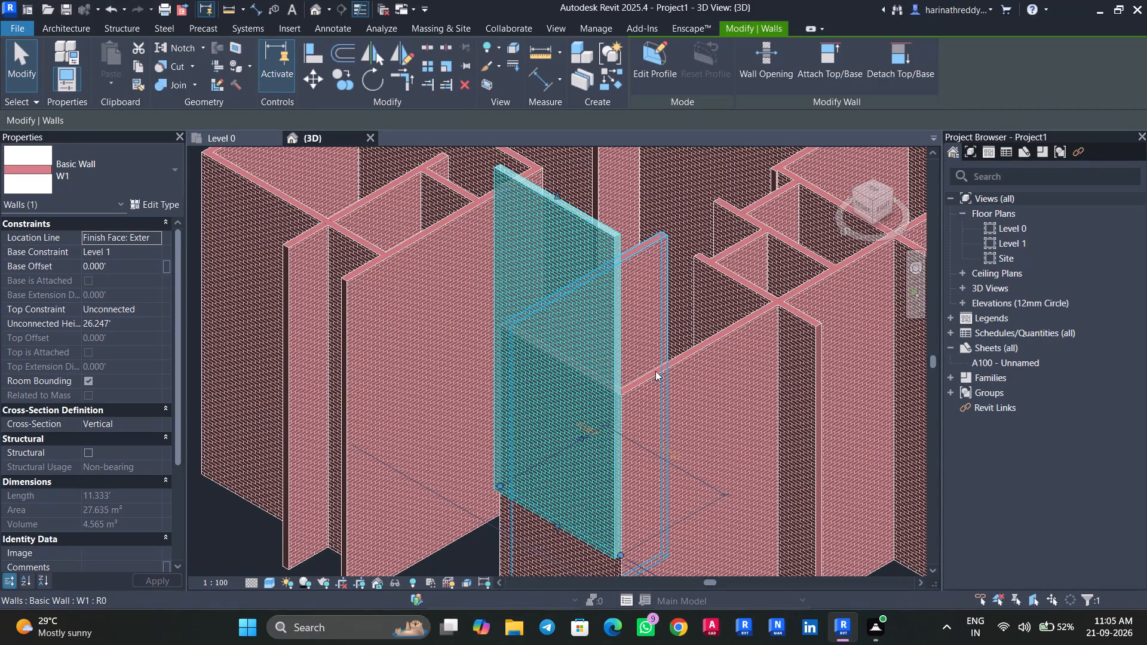
pyautogui.moveTo(679, 382); pyautogui.dragTo(630, 309, button='middle')
pyautogui.press('Delete')
pyautogui.scroll(-4, 627, 309)
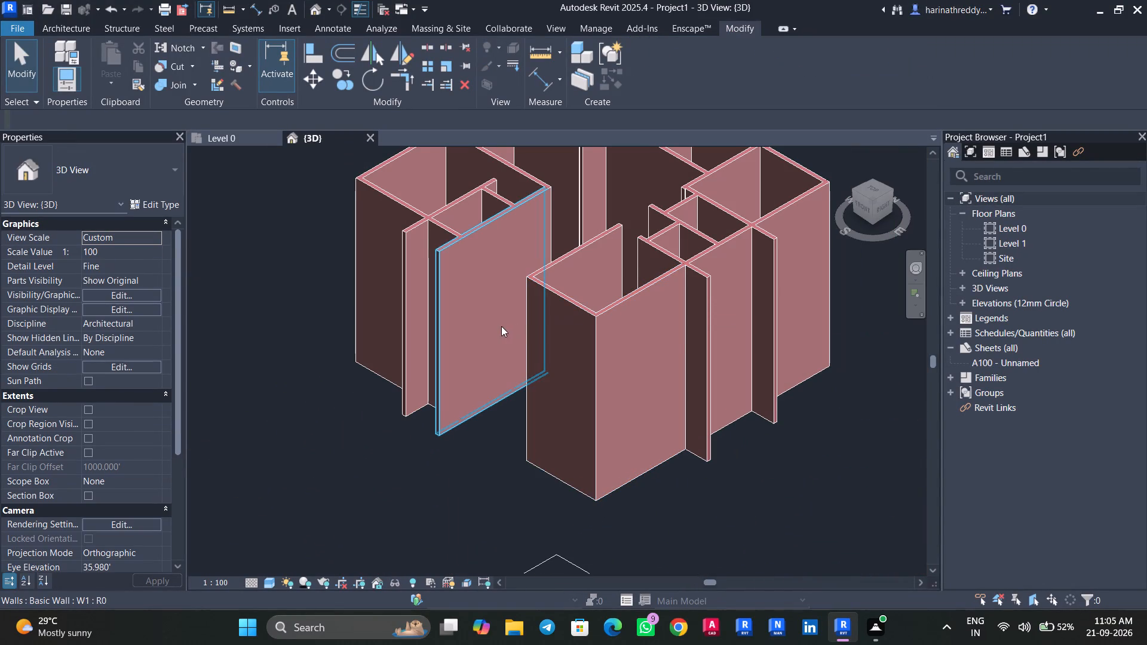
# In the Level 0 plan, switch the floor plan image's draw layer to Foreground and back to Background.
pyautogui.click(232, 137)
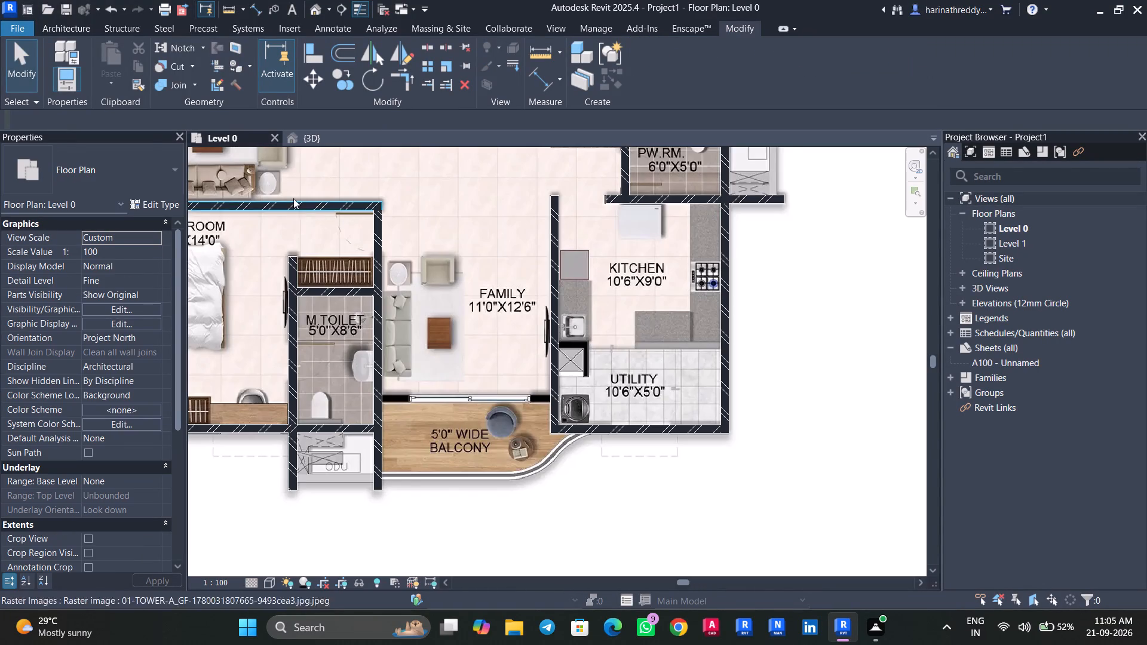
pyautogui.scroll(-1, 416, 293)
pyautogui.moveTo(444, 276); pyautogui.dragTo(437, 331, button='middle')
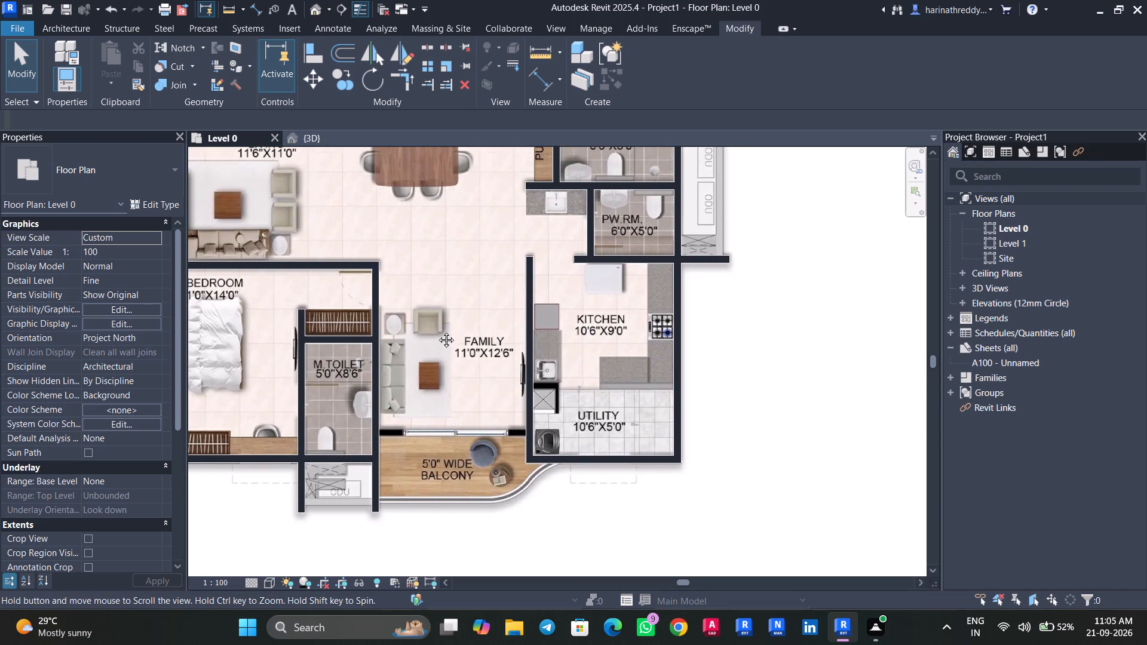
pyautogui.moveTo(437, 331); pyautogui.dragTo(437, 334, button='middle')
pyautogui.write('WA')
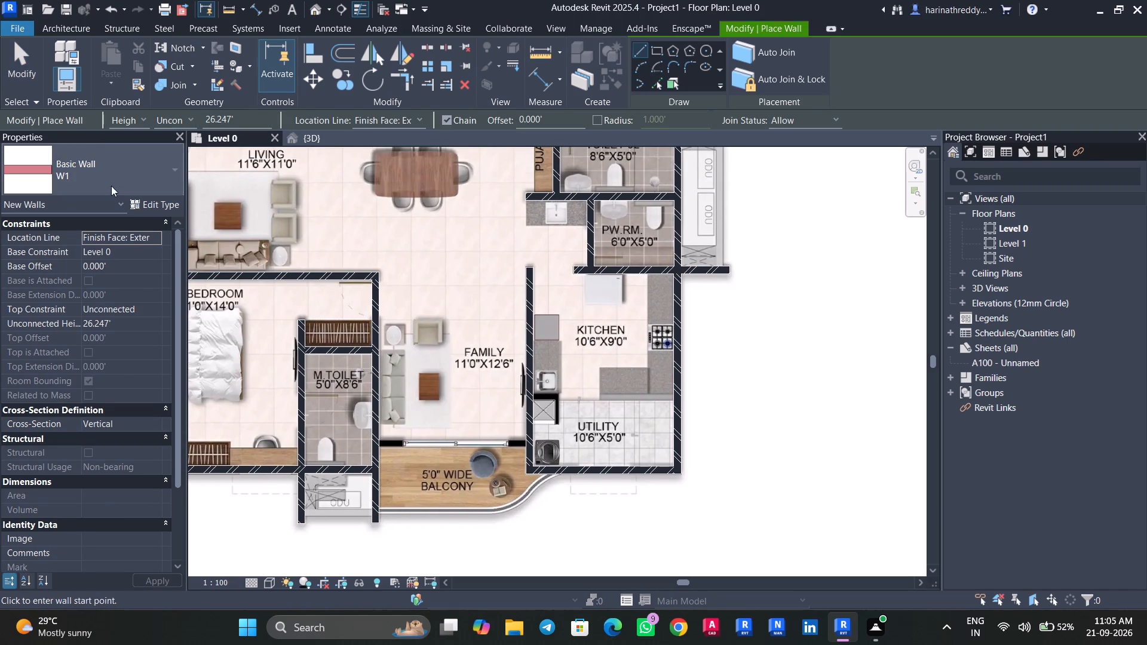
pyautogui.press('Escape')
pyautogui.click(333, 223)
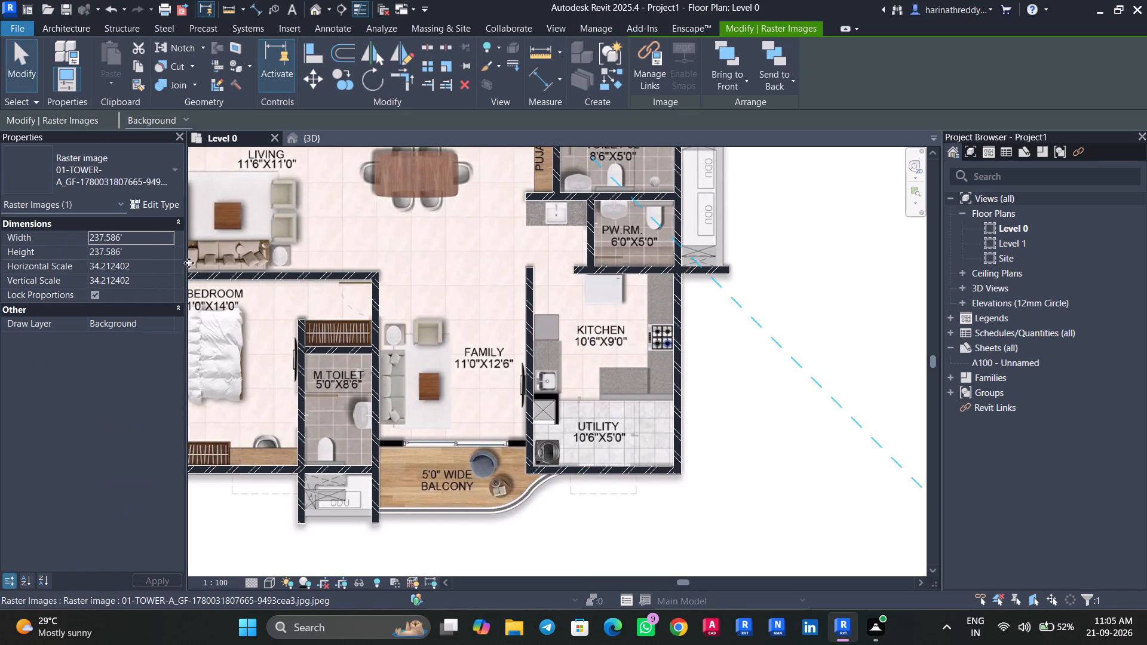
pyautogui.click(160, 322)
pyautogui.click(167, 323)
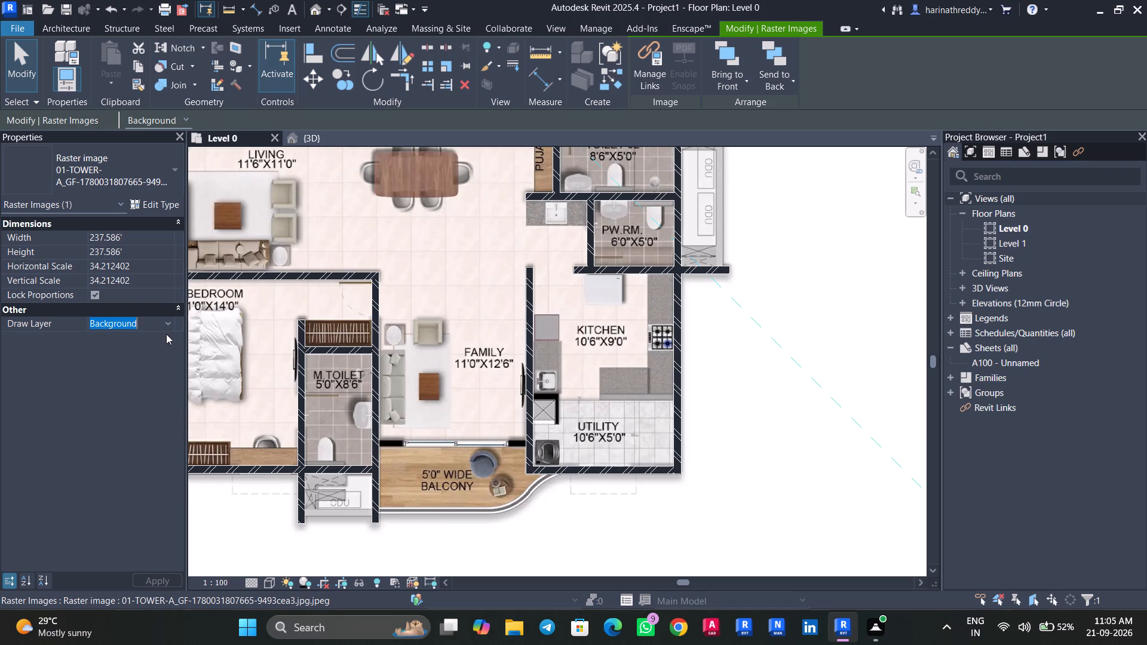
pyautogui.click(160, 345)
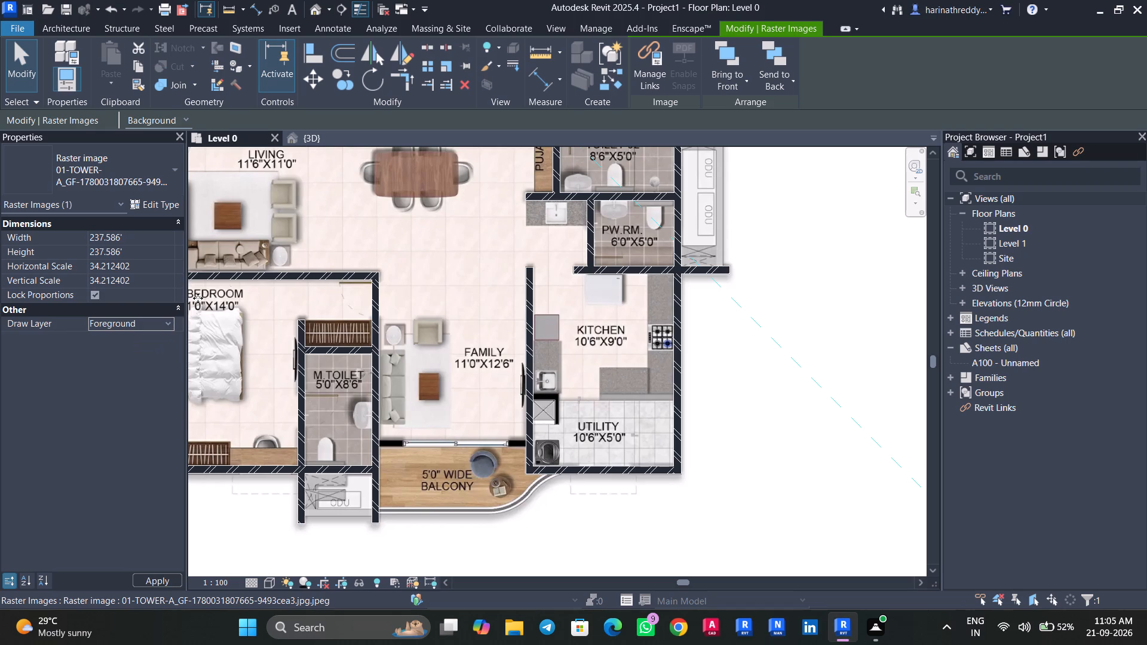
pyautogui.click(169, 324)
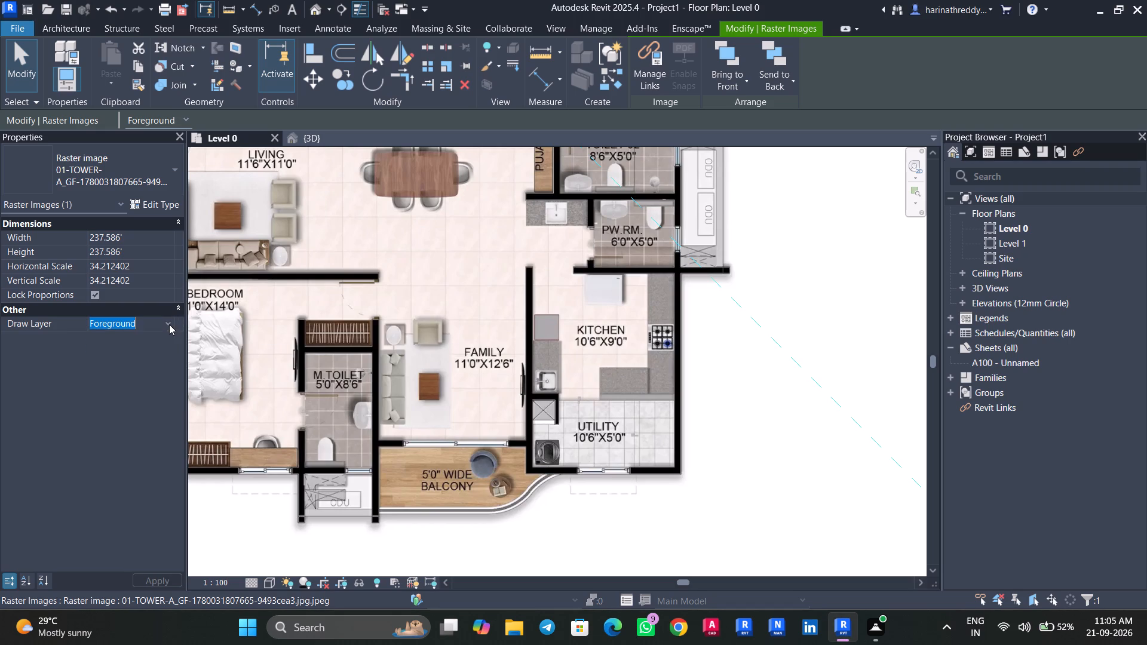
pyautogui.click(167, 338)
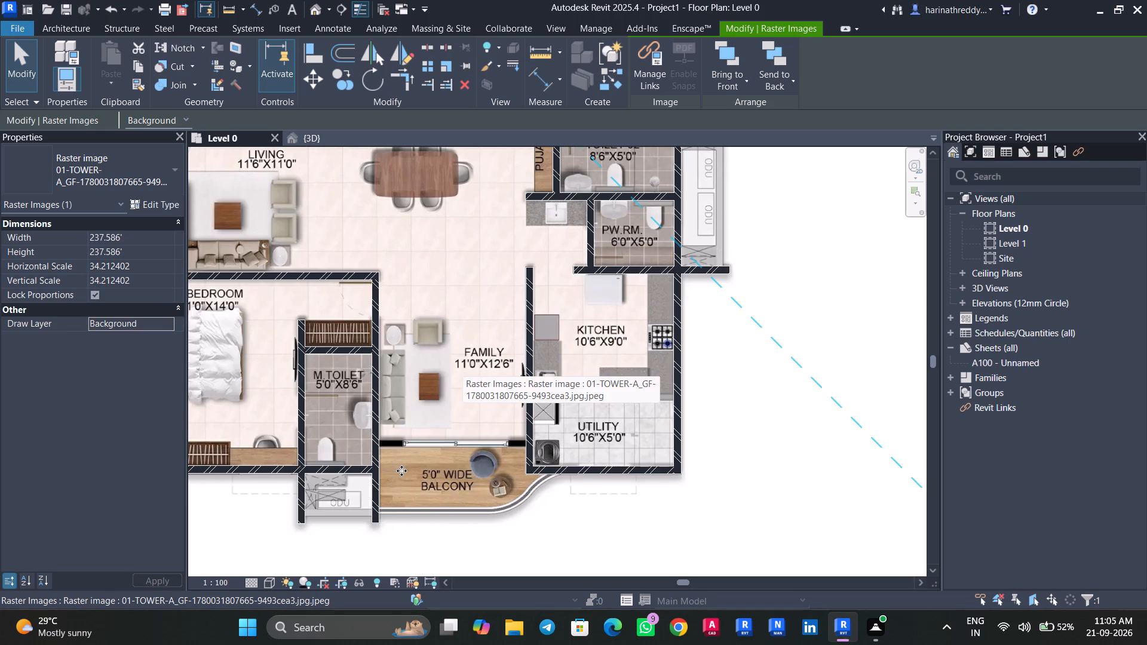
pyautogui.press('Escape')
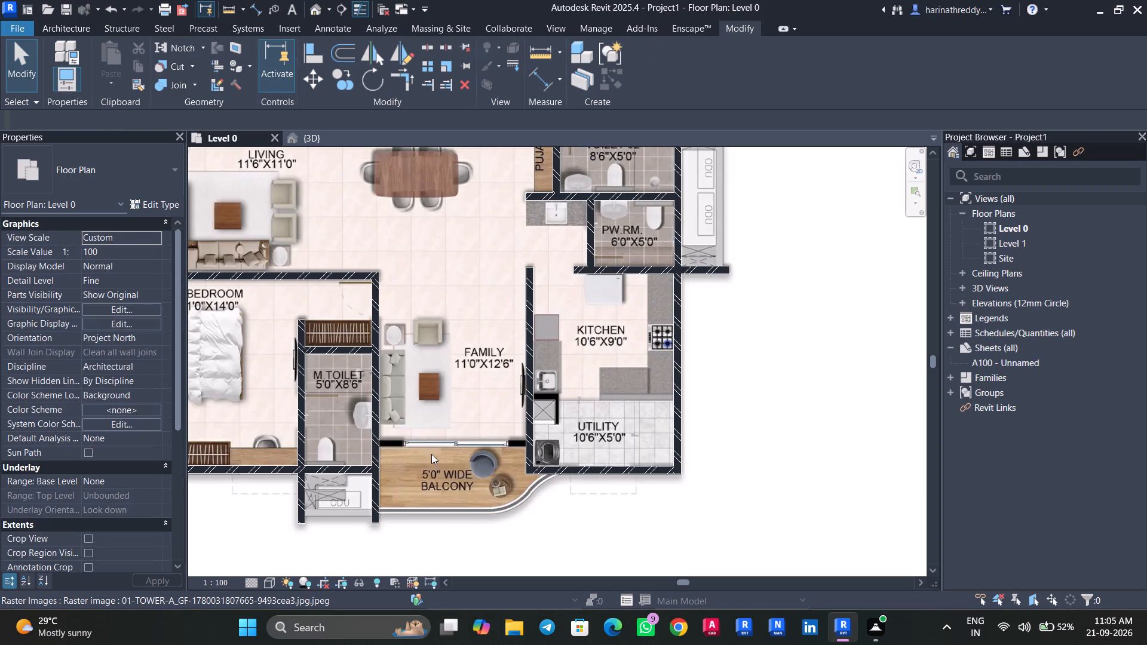
# Draw a horizontal W1 wall about 11.3 ft long between FAMILY and the balcony, from the M.TOILET-side wall to the KITCHEN/UTILITY wall.
pyautogui.press('w')
pyautogui.press('a')
pyautogui.scroll(8, 402, 431)
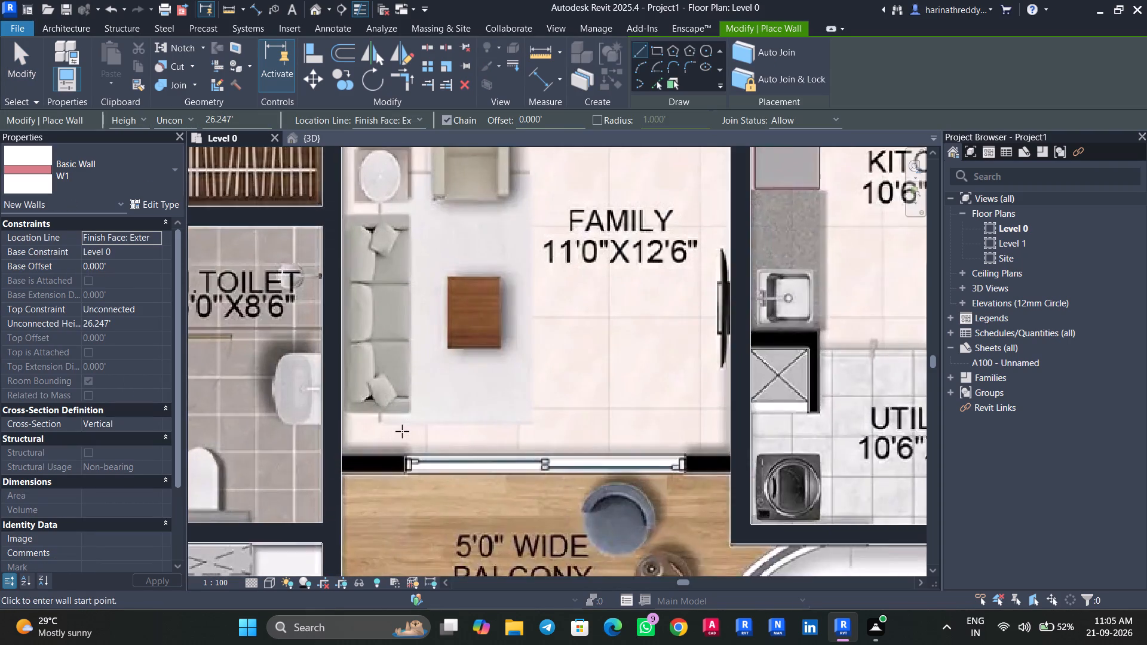
pyautogui.scroll(5, 402, 435)
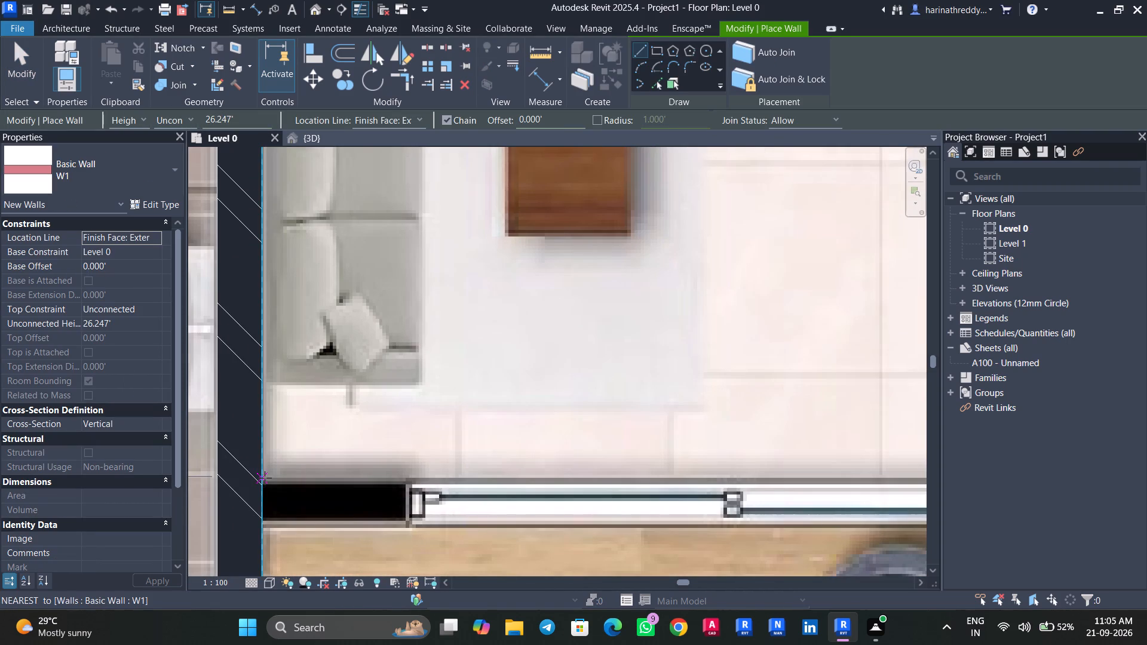
pyautogui.click(265, 478)
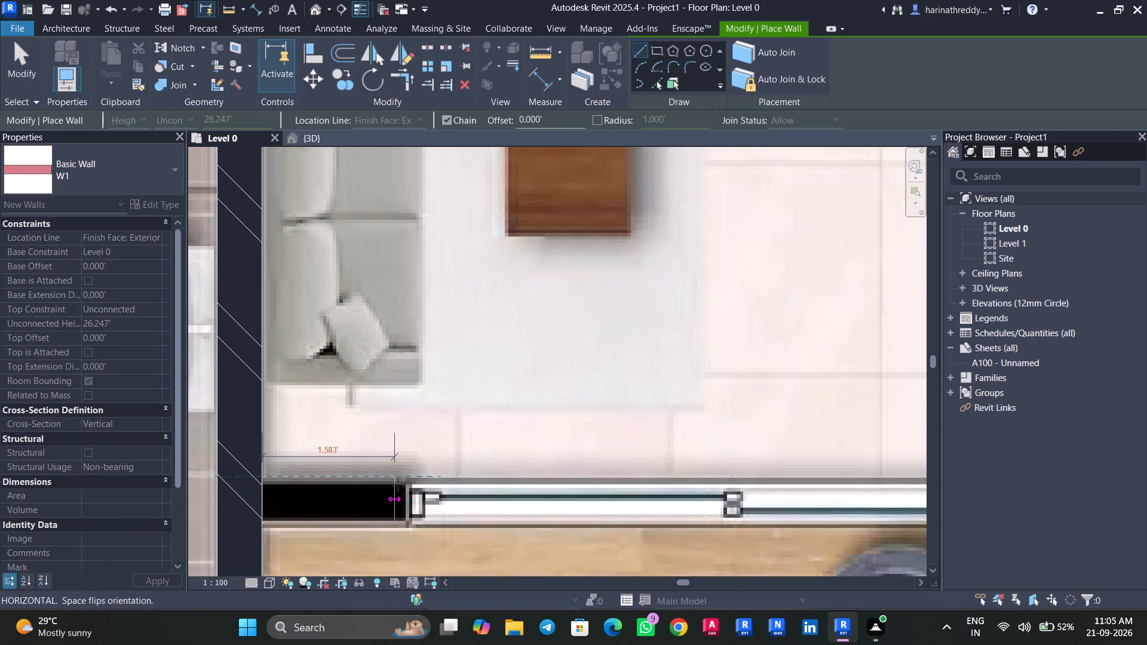
pyautogui.scroll(-4, 410, 486)
pyautogui.moveTo(413, 486); pyautogui.dragTo(268, 456, button='middle')
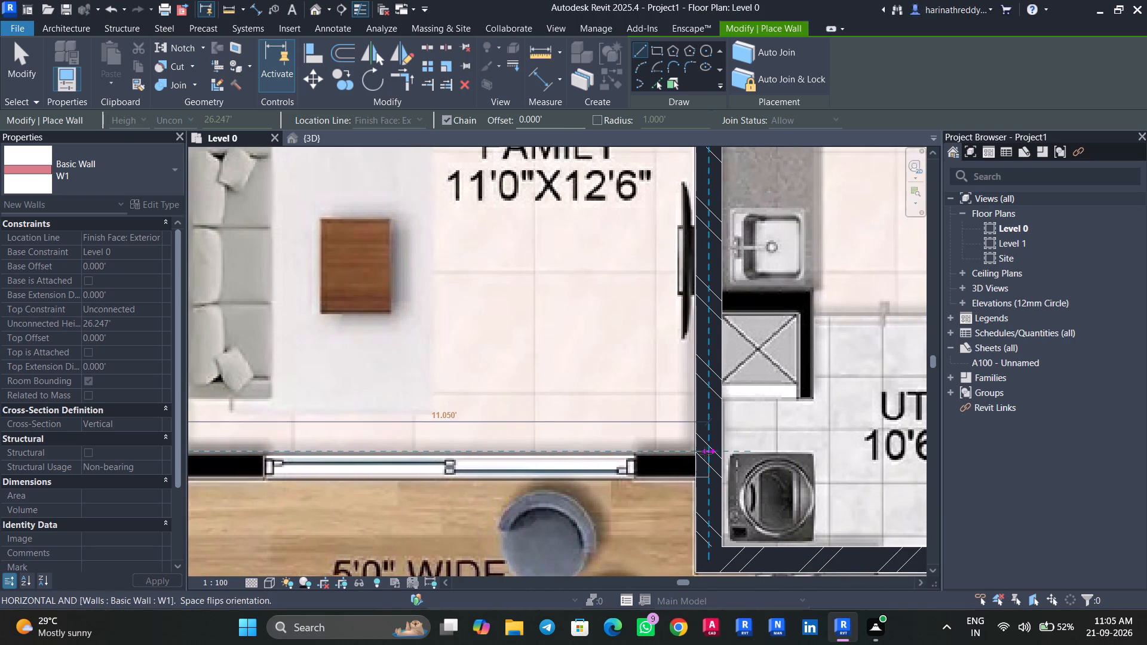
pyautogui.scroll(6, 698, 454)
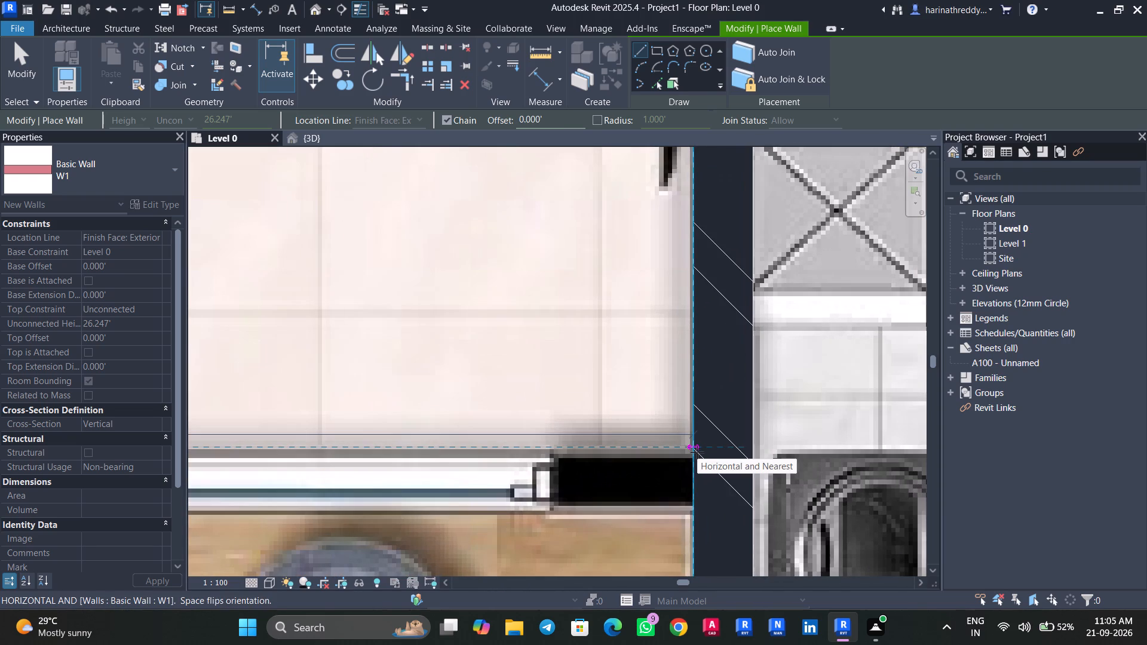
pyautogui.click(697, 452)
pyautogui.press('Escape')
pyautogui.scroll(-3, 604, 451)
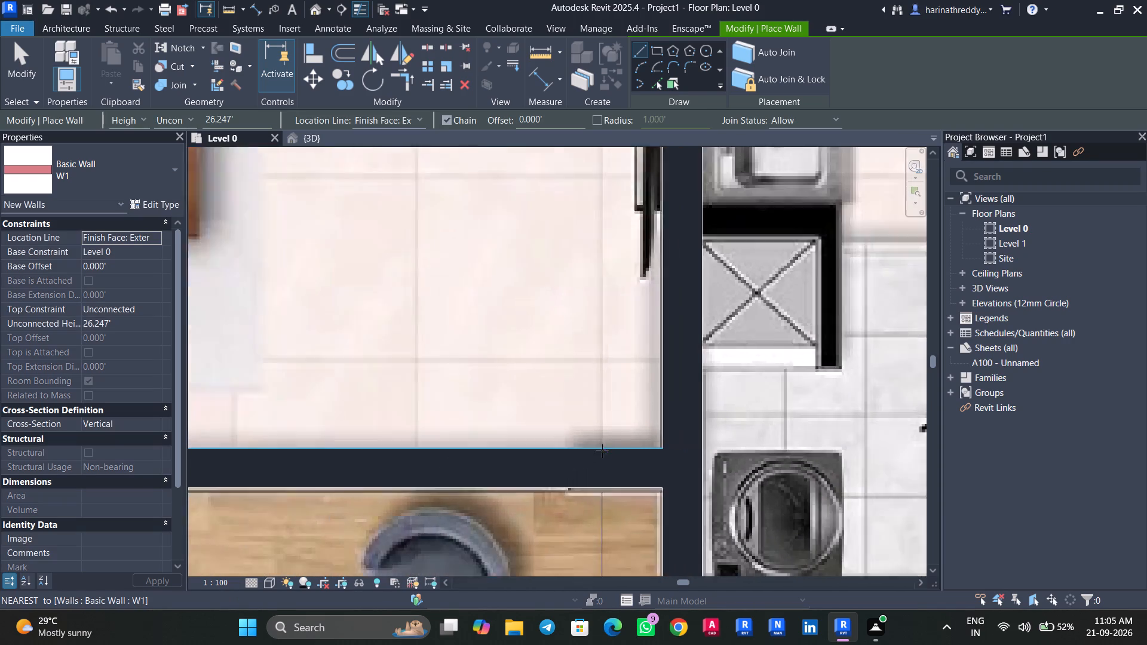
pyautogui.scroll(-2, 602, 451)
pyautogui.press('Escape')
# Nudge the wall between FAMILY and the balcony down one increment to align with the image.
pyautogui.click(565, 458)
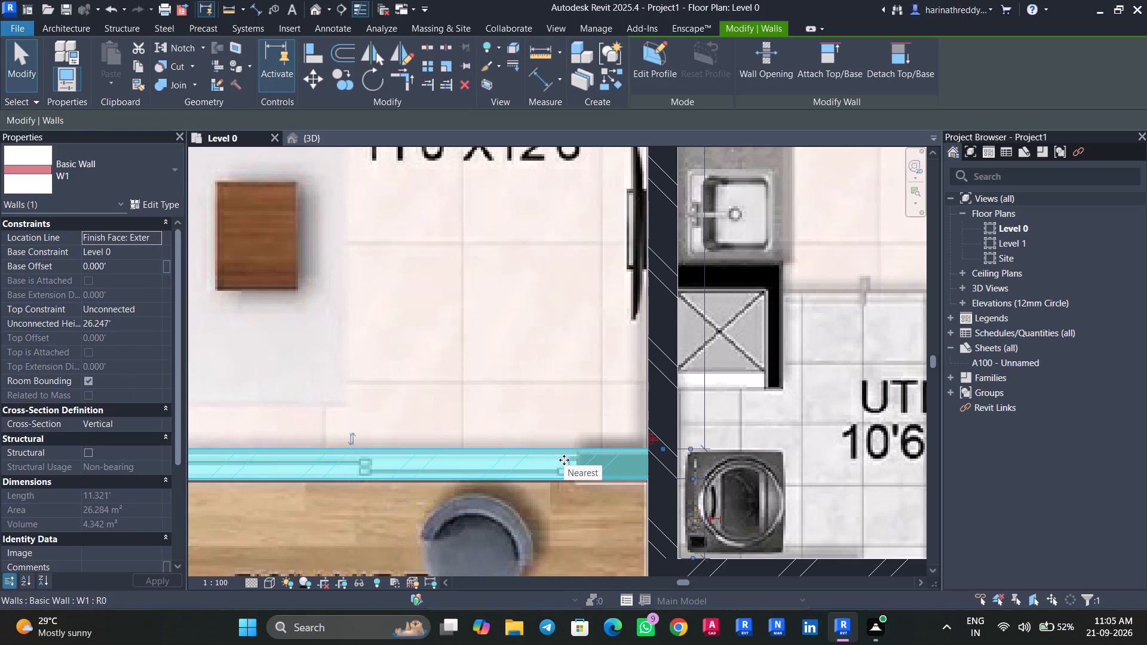
pyautogui.press('Down')
pyautogui.press('Escape')
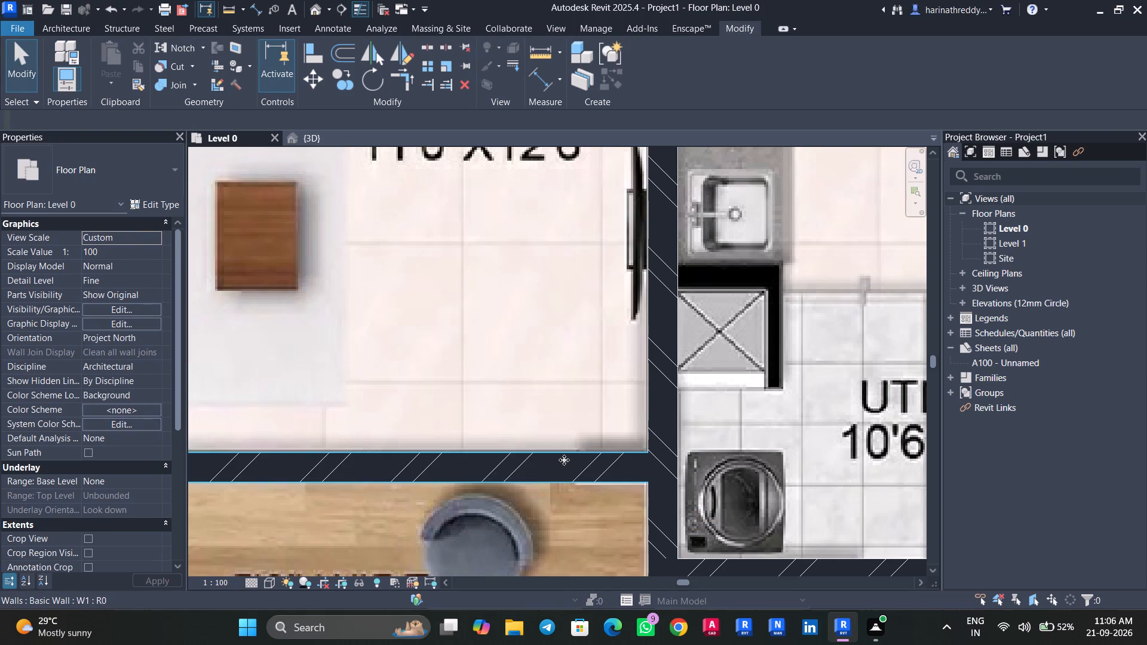
pyautogui.scroll(1, 564, 460)
pyautogui.scroll(-6, 564, 460)
# Examine the unit's wall layout from the top in the 3D view.
pyautogui.click(306, 137)
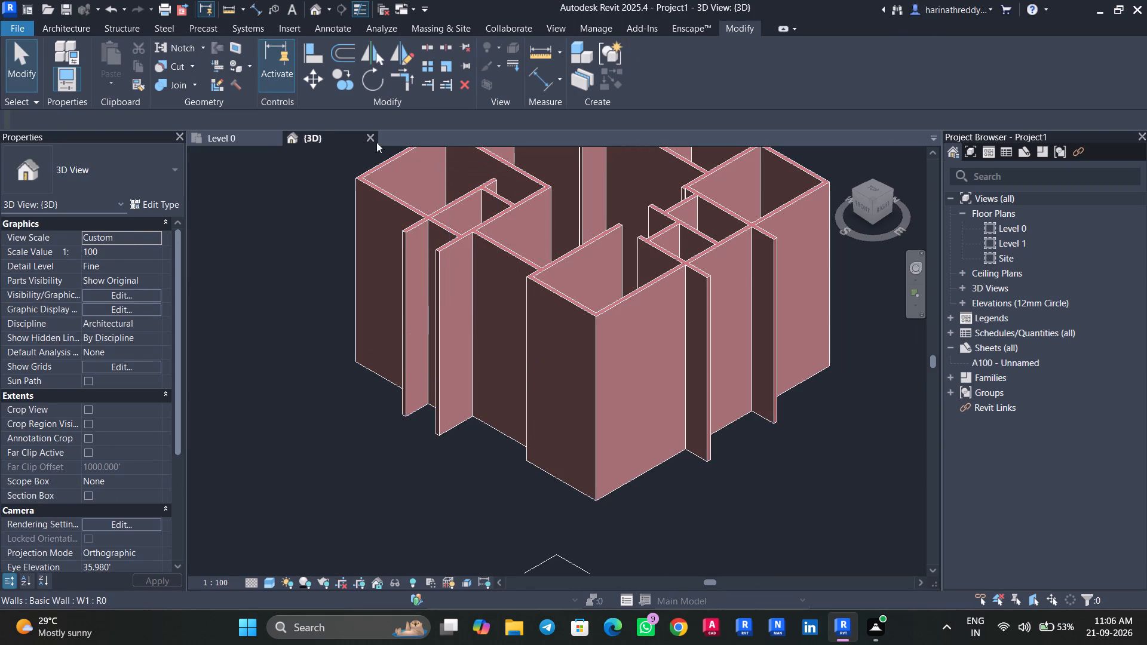
pyautogui.click(875, 188)
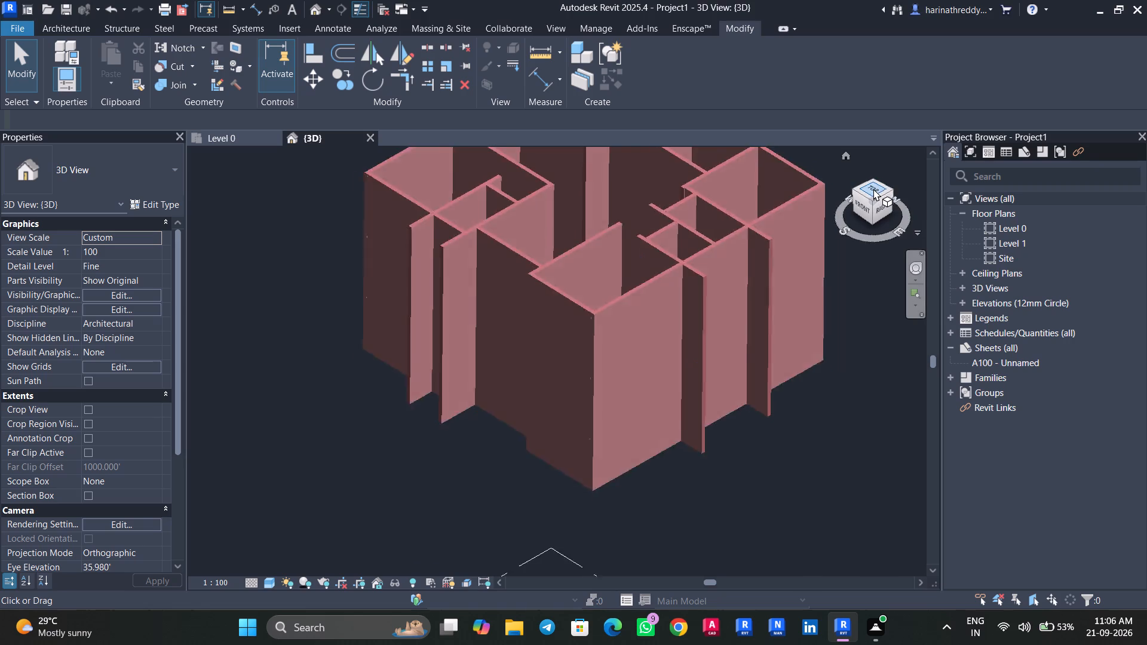
pyautogui.scroll(2, 664, 320)
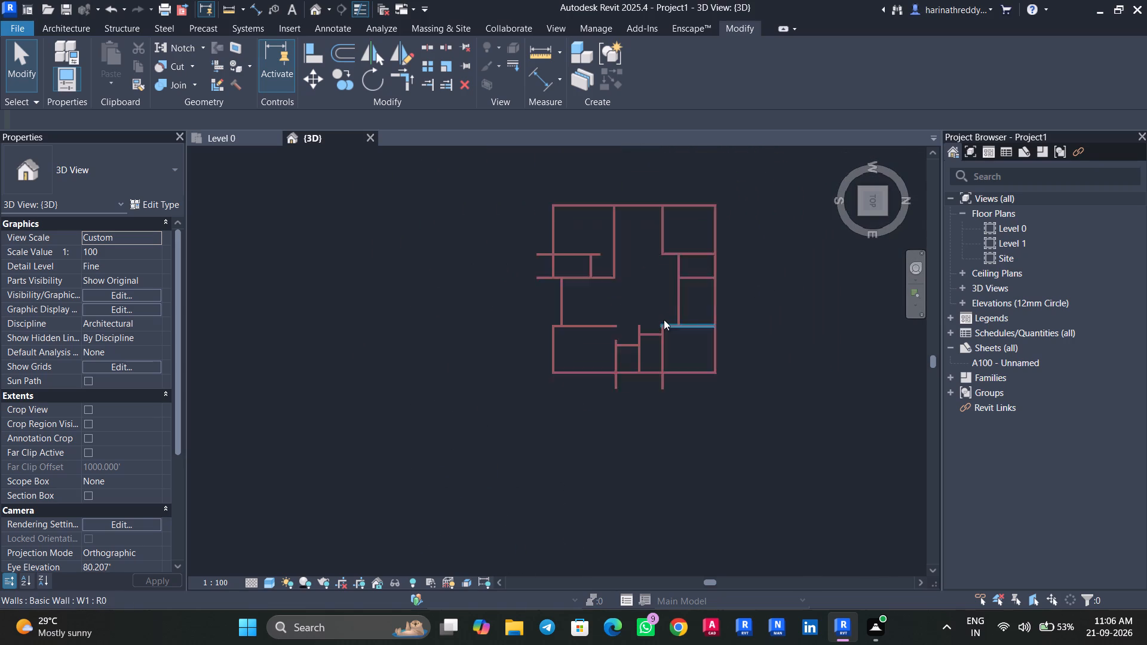
pyautogui.scroll(4, 664, 320)
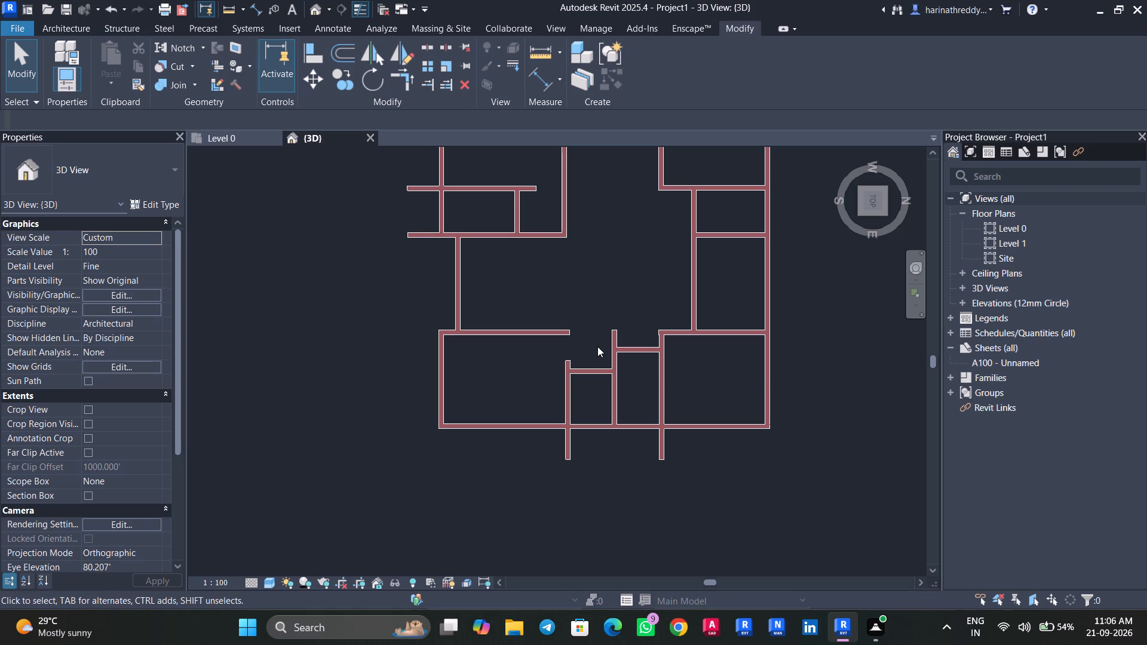
pyautogui.moveTo(617, 285); pyautogui.dragTo(598, 406, button='middle')
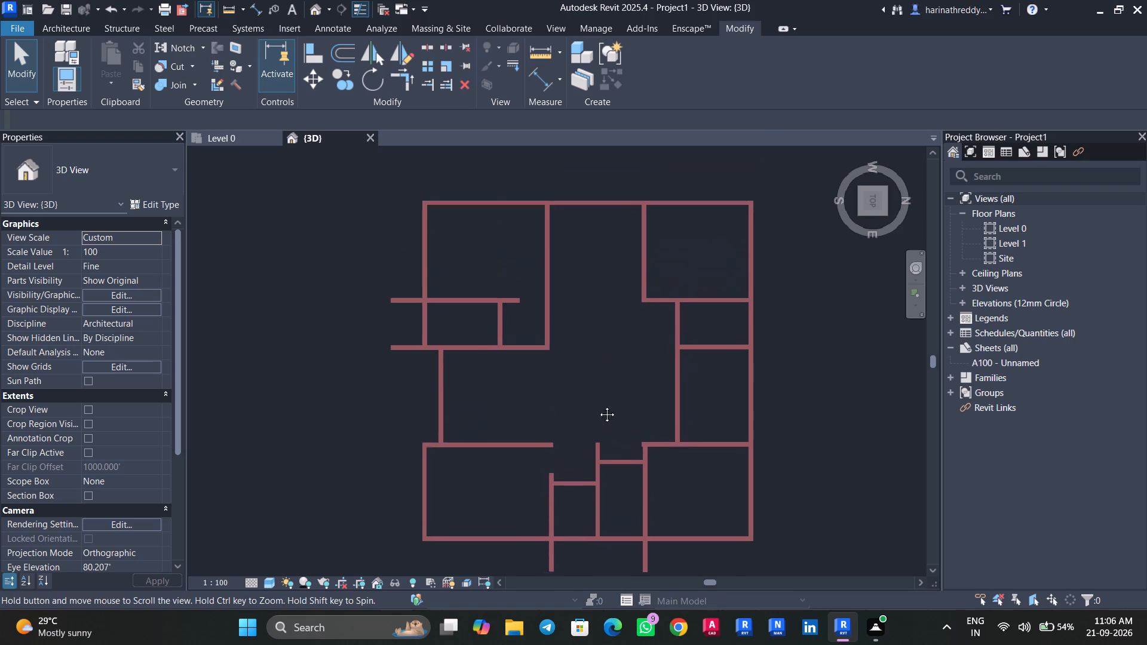
pyautogui.moveTo(598, 406); pyautogui.dragTo(596, 414, button='middle')
# In the Level 0 plan, draw a horizontal W1 wall about 1 ft long from the LIVING outer wall into the corridor below marker 3.
pyautogui.click(235, 142)
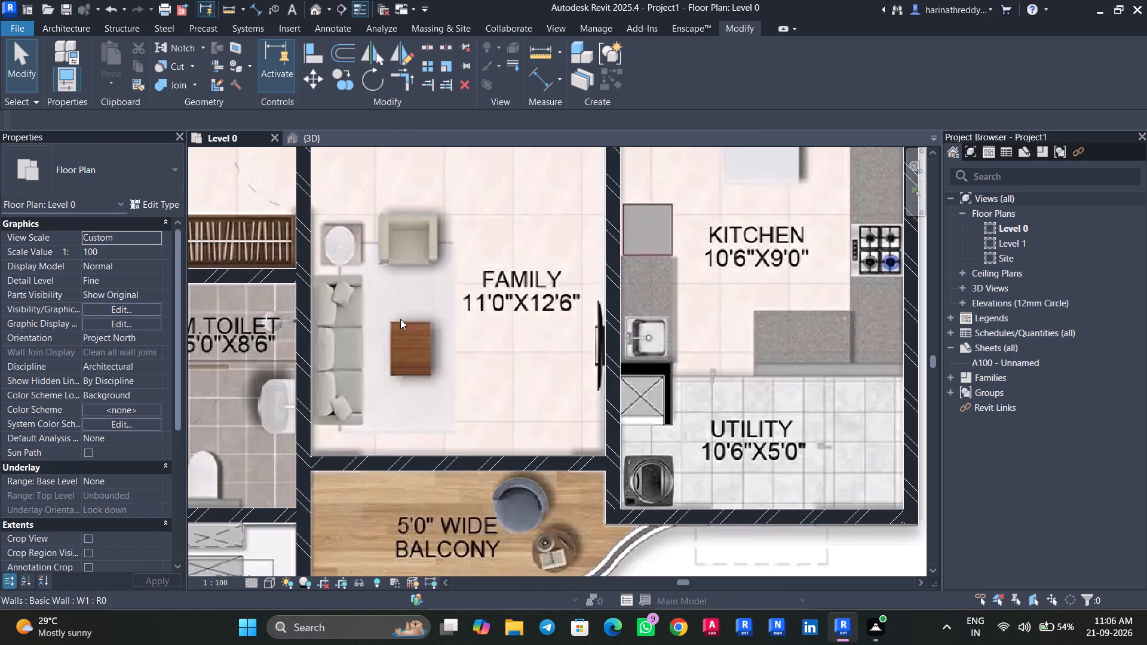
pyautogui.press('Escape')
pyautogui.scroll(-9, 400, 319)
pyautogui.moveTo(400, 319); pyautogui.dragTo(474, 373, button='middle')
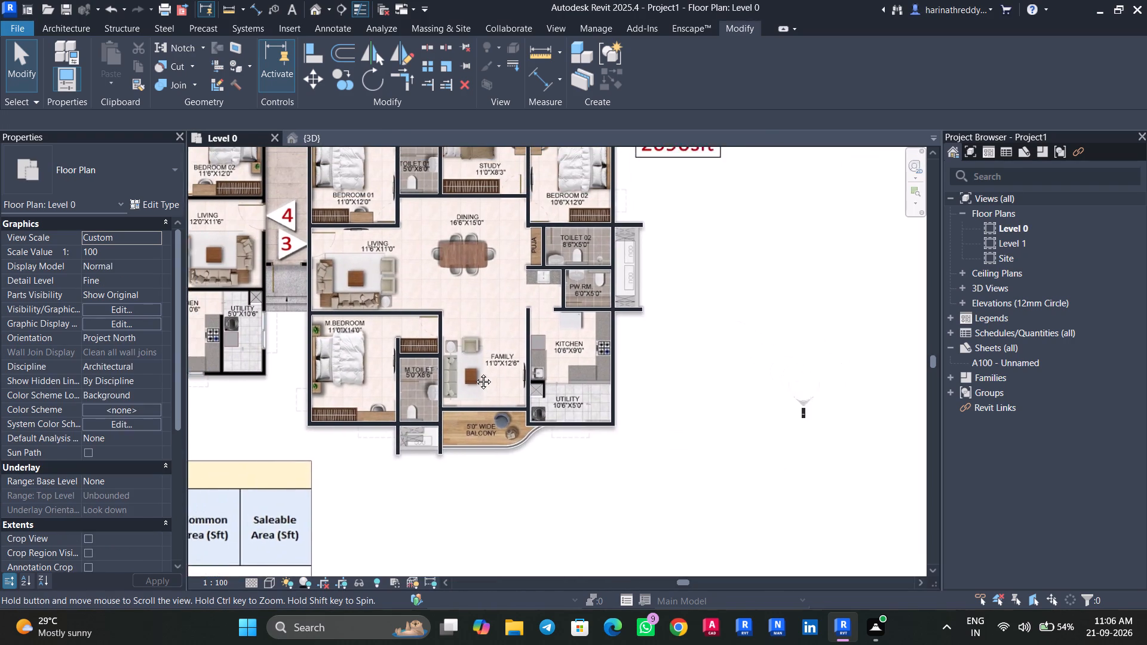
pyautogui.moveTo(474, 373); pyautogui.dragTo(547, 450, button='middle')
pyautogui.moveTo(436, 345); pyautogui.dragTo(455, 400, button='middle')
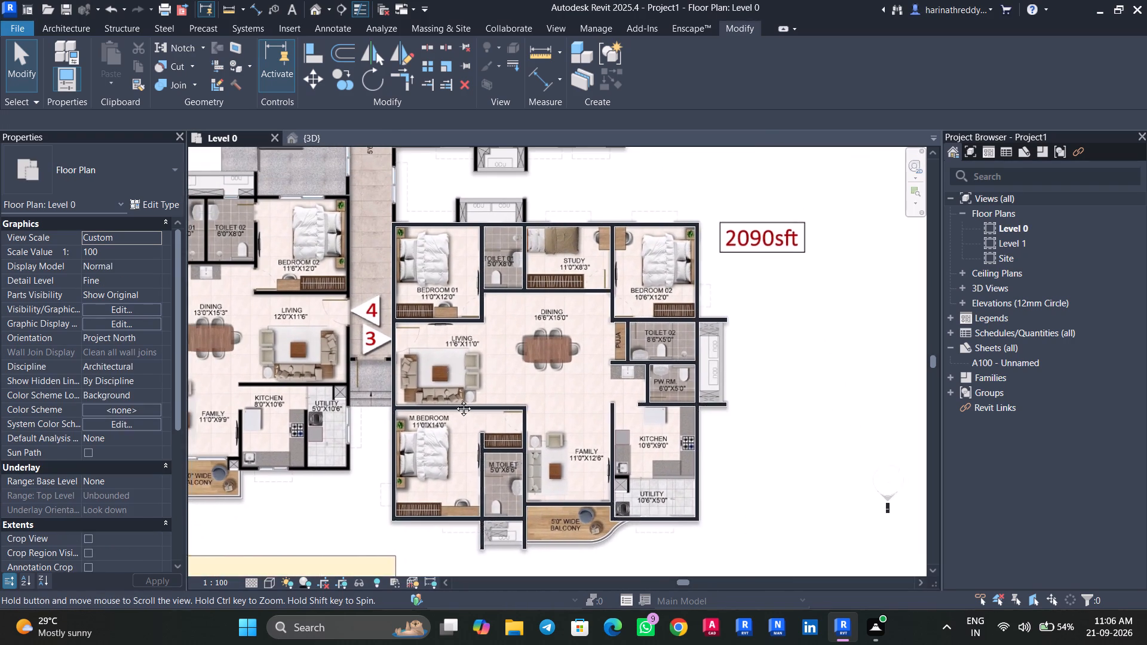
pyautogui.moveTo(455, 400); pyautogui.dragTo(563, 277, button='middle')
pyautogui.scroll(7, 499, 348)
pyautogui.moveTo(506, 302); pyautogui.dragTo(474, 468, button='middle')
pyautogui.scroll(6, 482, 368)
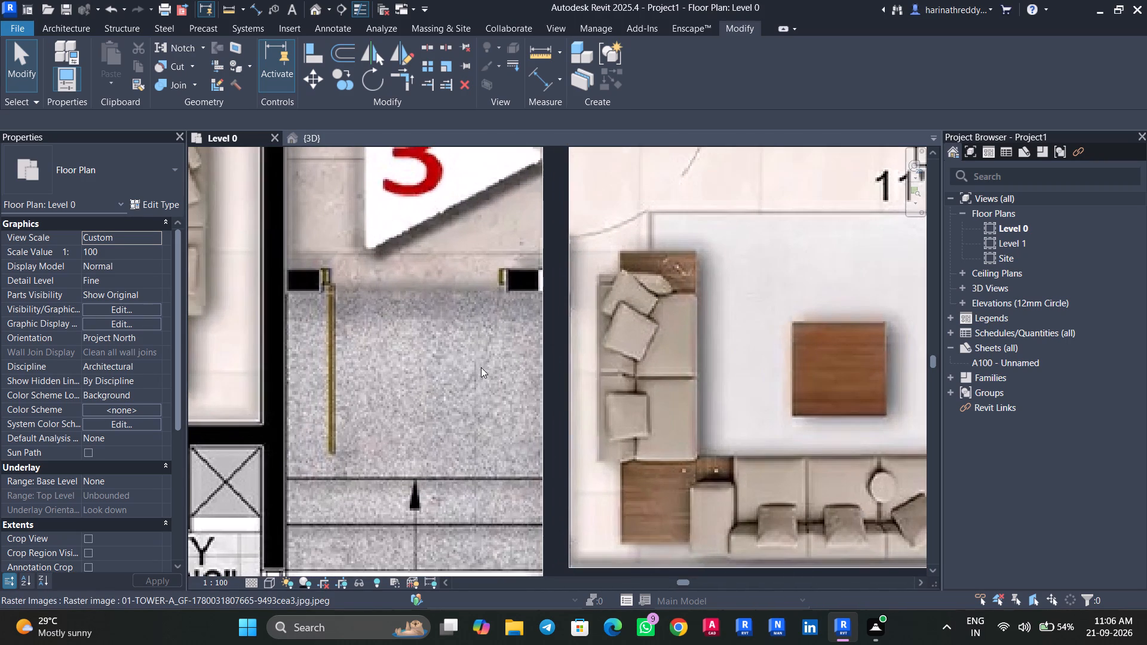
pyautogui.moveTo(481, 360); pyautogui.dragTo(418, 454, button='middle')
pyautogui.scroll(1, 418, 454)
pyautogui.write('WA')
pyautogui.scroll(6, 457, 386)
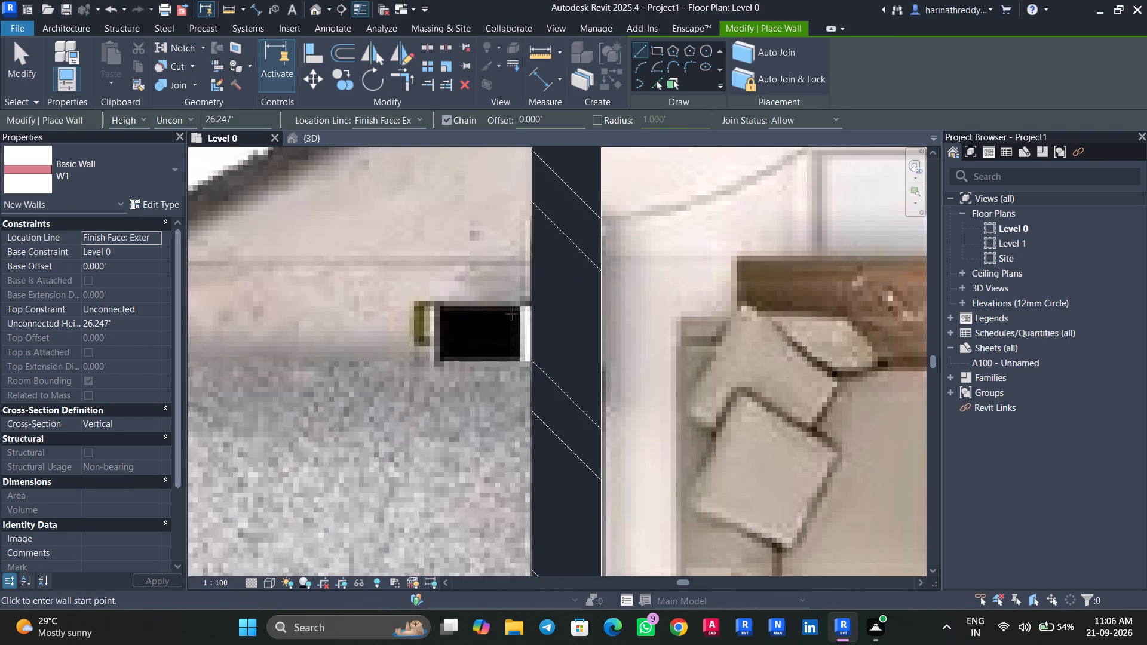
pyautogui.click(530, 302)
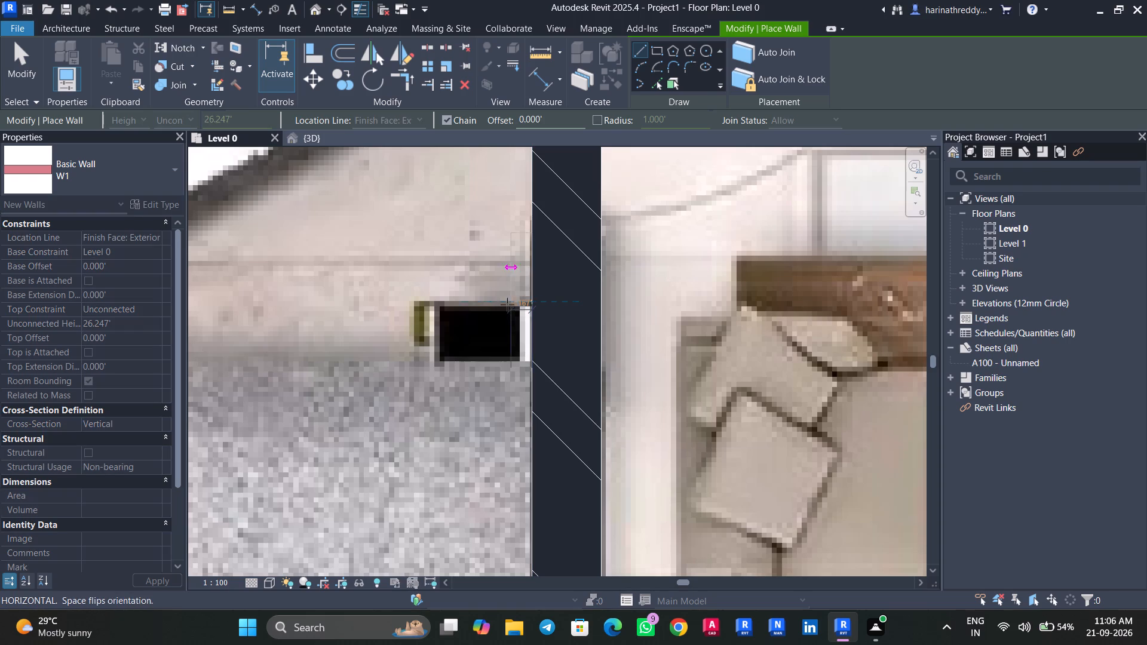
pyautogui.click(433, 305)
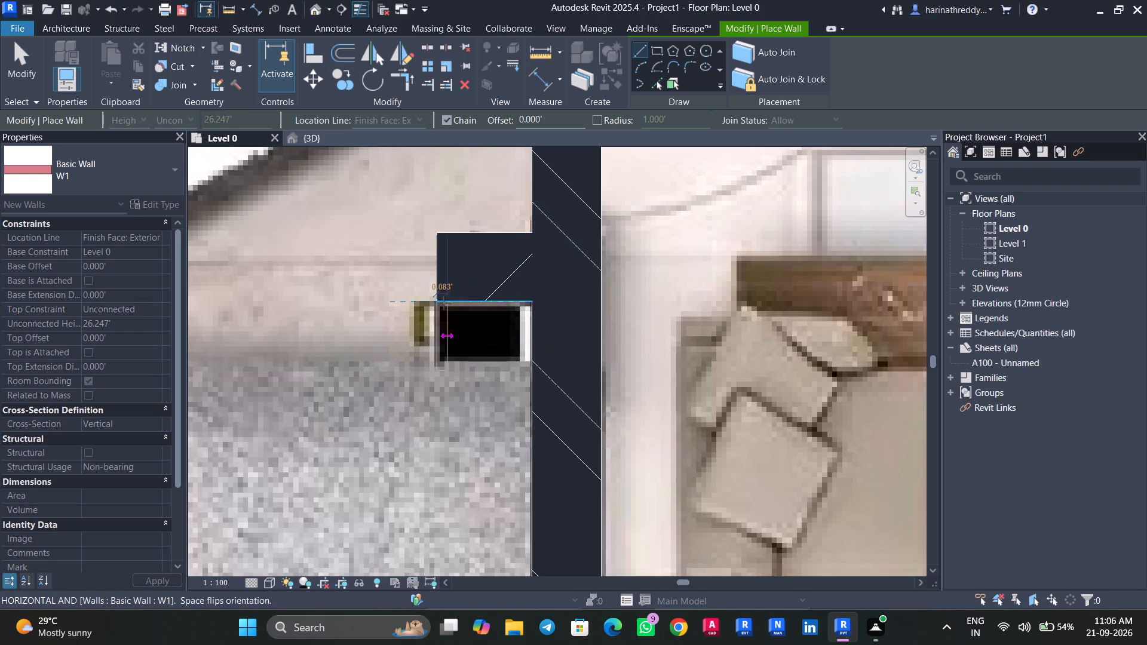
pyautogui.press('Escape')
pyautogui.click(461, 290)
pyautogui.press('Escape')
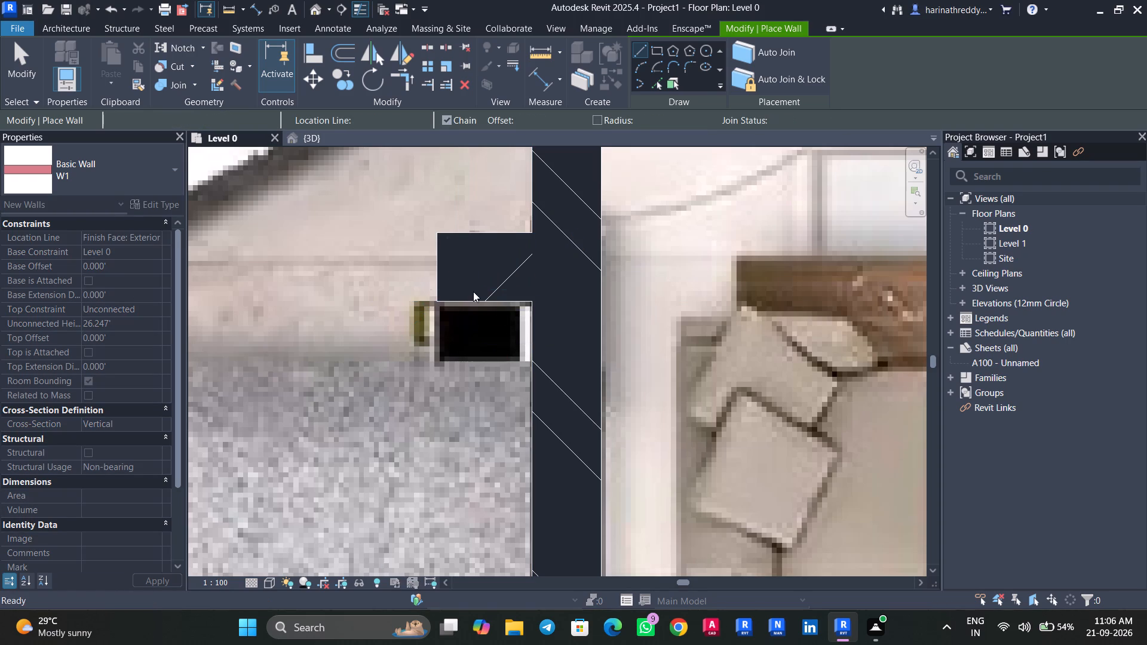
pyautogui.click(473, 291)
pyautogui.press('Escape')
pyautogui.press('Escape')
pyautogui.press('Escape')
# Flip the short corridor wall below marker 3 so it covers the black wall stub in the image.
pyautogui.click(473, 291)
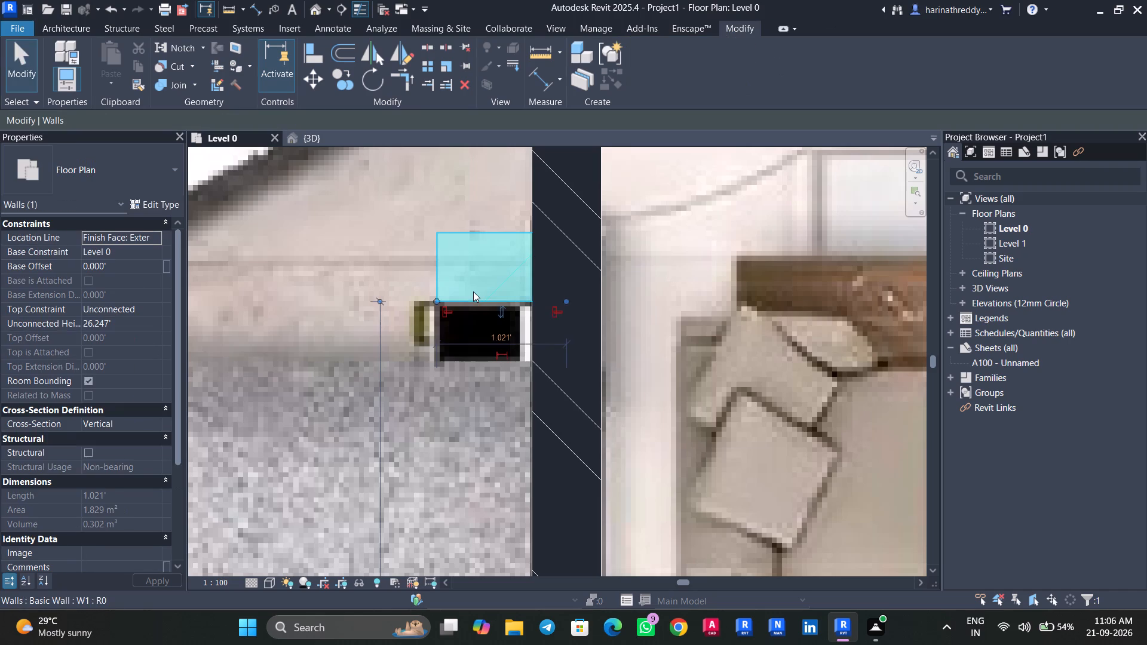
pyautogui.click(502, 309)
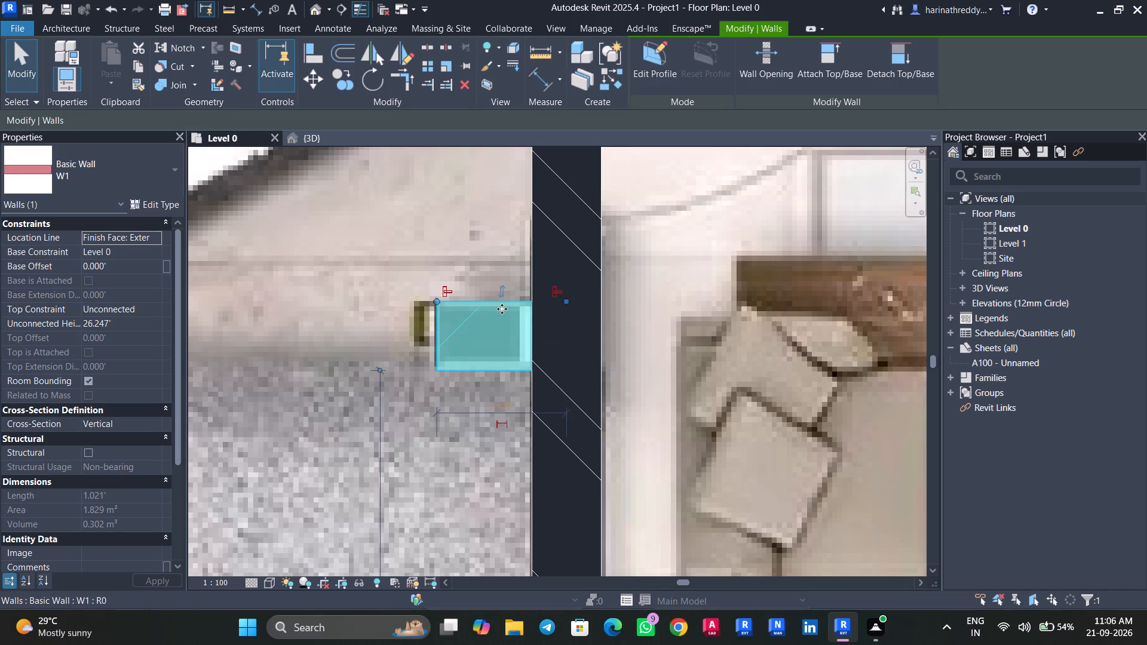
pyautogui.press('Escape')
# Extend the short wall below marker 3 across the corridor to the opposite unit's wall, making it about 5.67 ft long.
pyautogui.scroll(-5, 408, 343)
pyautogui.moveTo(391, 346); pyautogui.dragTo(444, 348, button='middle')
pyautogui.moveTo(479, 348); pyautogui.dragTo(568, 349, button='middle')
pyautogui.middleClick(568, 349)
pyautogui.scroll(-5, 568, 353)
pyautogui.scroll(4, 565, 360)
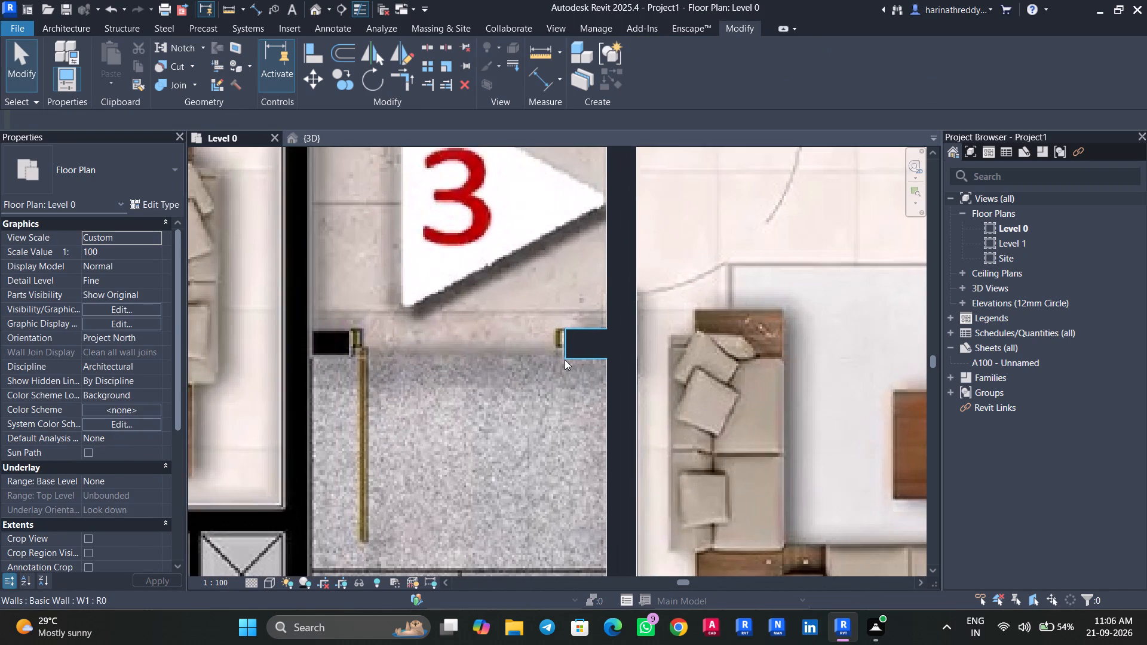
pyautogui.click(575, 347)
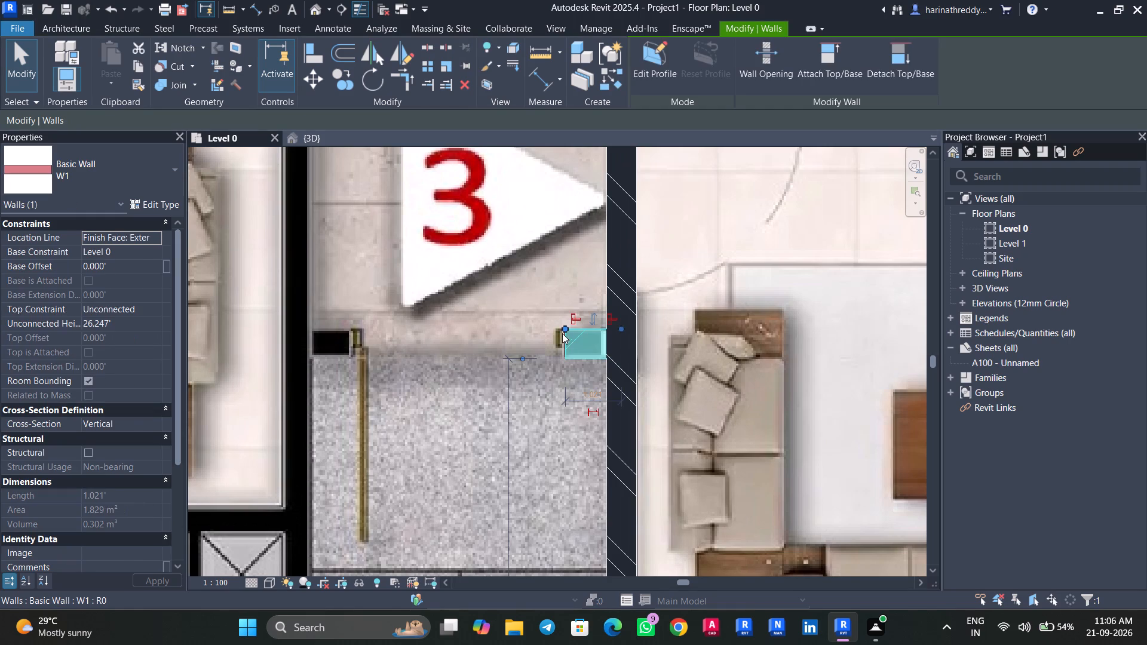
pyautogui.moveTo(565, 327); pyautogui.dragTo(321, 328)
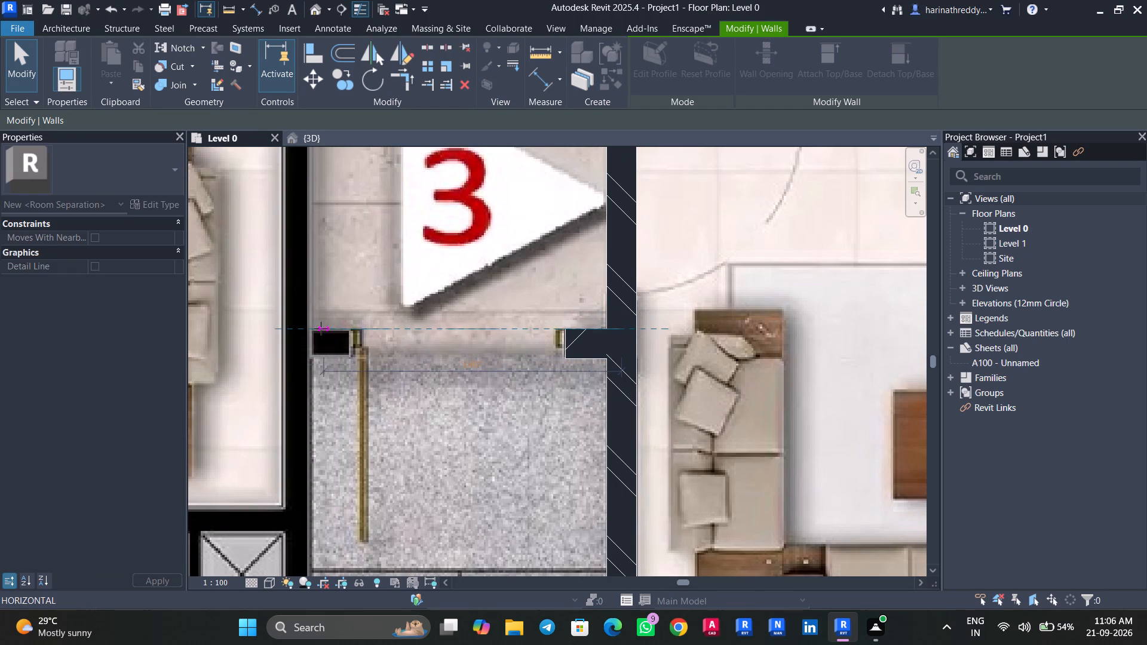
pyautogui.moveTo(321, 328); pyautogui.dragTo(311, 331)
pyautogui.moveTo(311, 331); pyautogui.dragTo(309, 330)
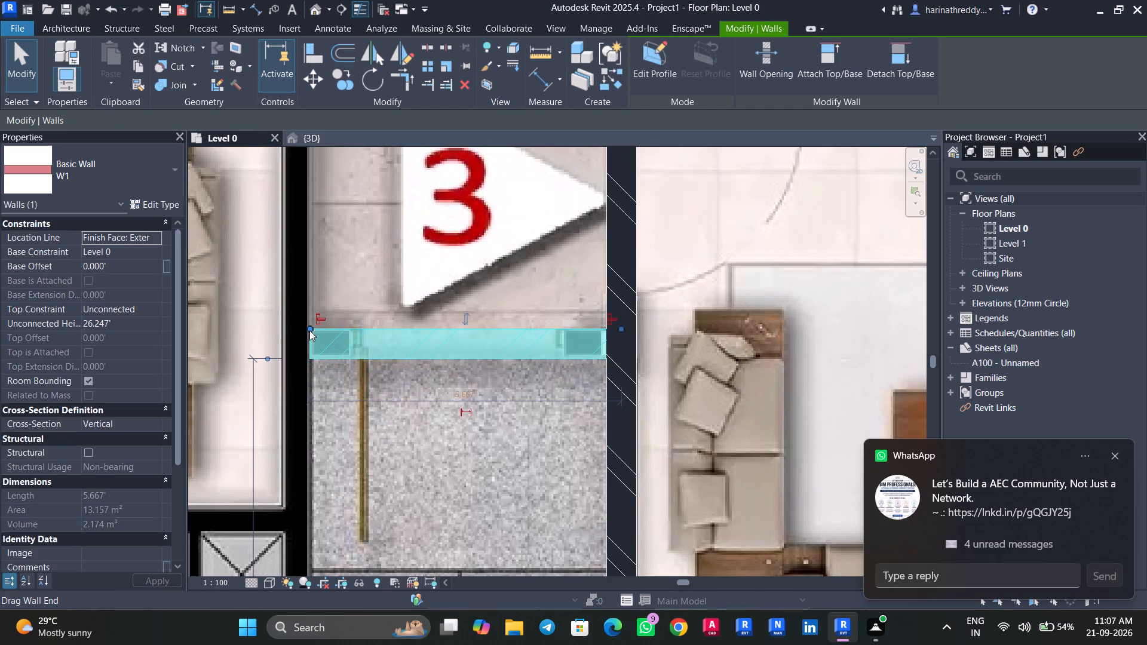
pyautogui.press('Escape')
pyautogui.scroll(6, 329, 337)
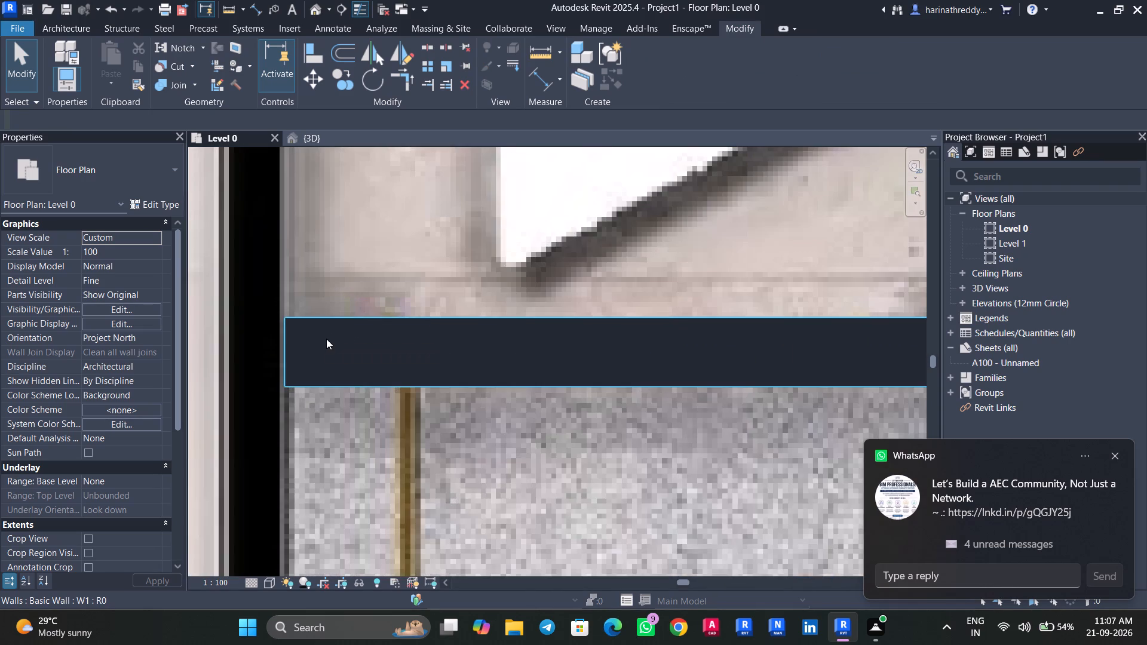
pyautogui.scroll(3, 318, 340)
pyautogui.scroll(-13, 318, 340)
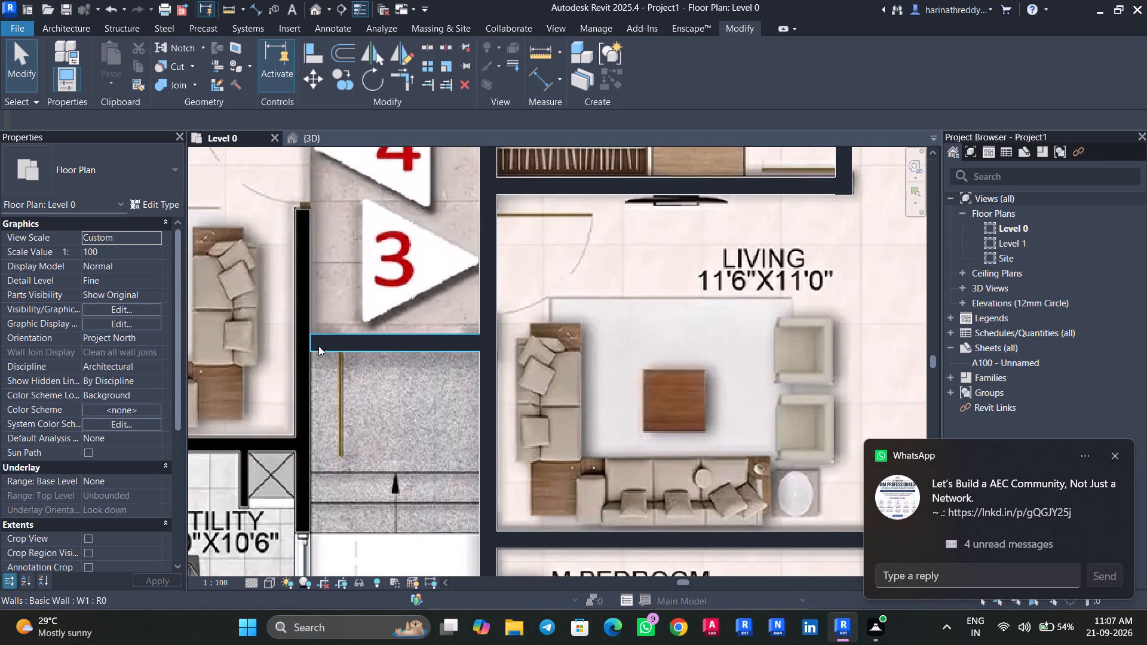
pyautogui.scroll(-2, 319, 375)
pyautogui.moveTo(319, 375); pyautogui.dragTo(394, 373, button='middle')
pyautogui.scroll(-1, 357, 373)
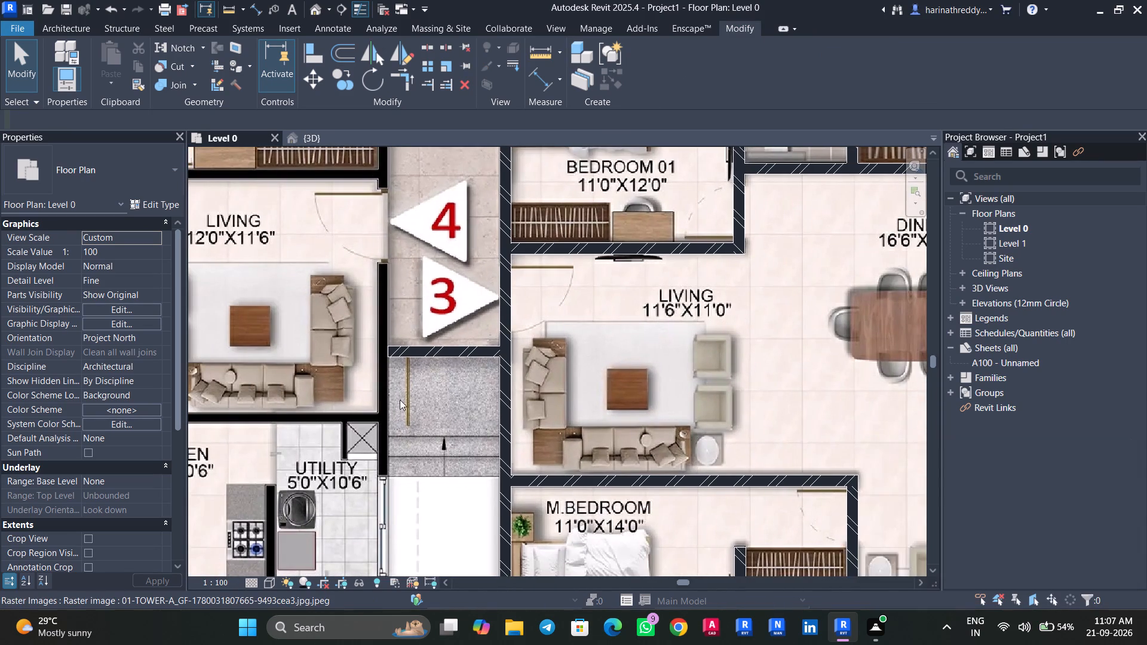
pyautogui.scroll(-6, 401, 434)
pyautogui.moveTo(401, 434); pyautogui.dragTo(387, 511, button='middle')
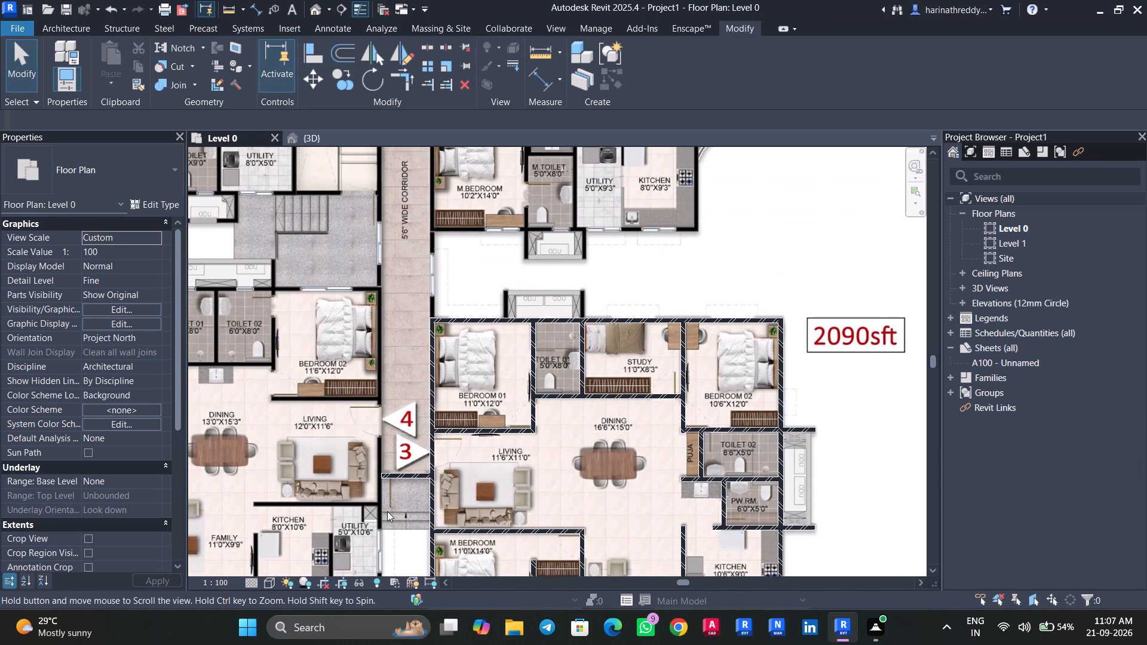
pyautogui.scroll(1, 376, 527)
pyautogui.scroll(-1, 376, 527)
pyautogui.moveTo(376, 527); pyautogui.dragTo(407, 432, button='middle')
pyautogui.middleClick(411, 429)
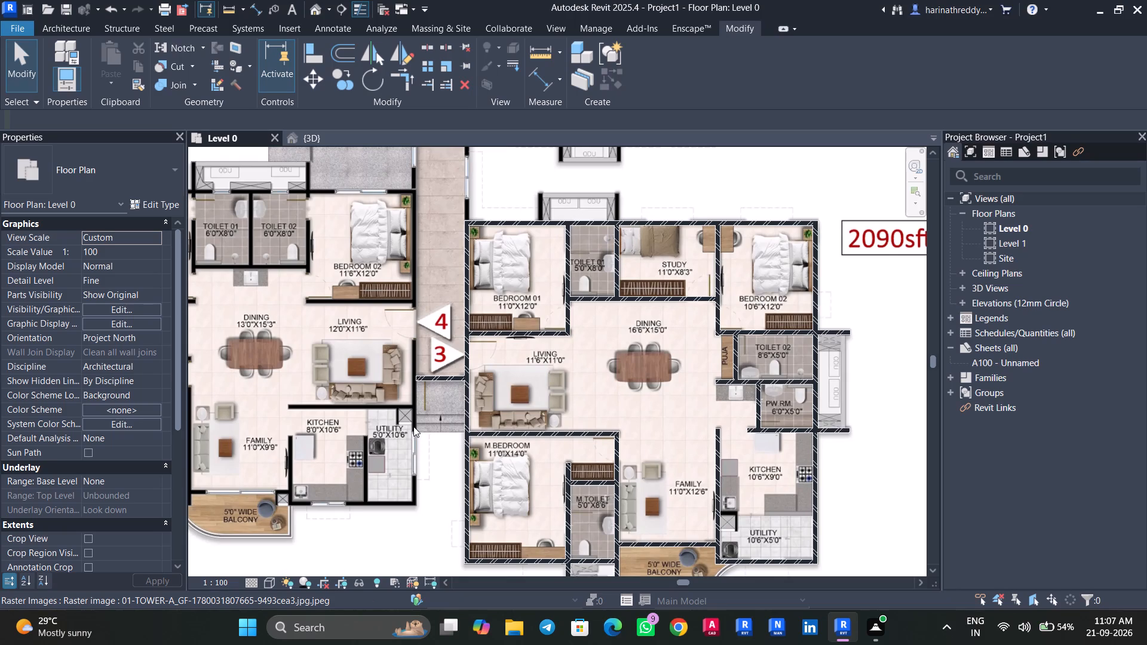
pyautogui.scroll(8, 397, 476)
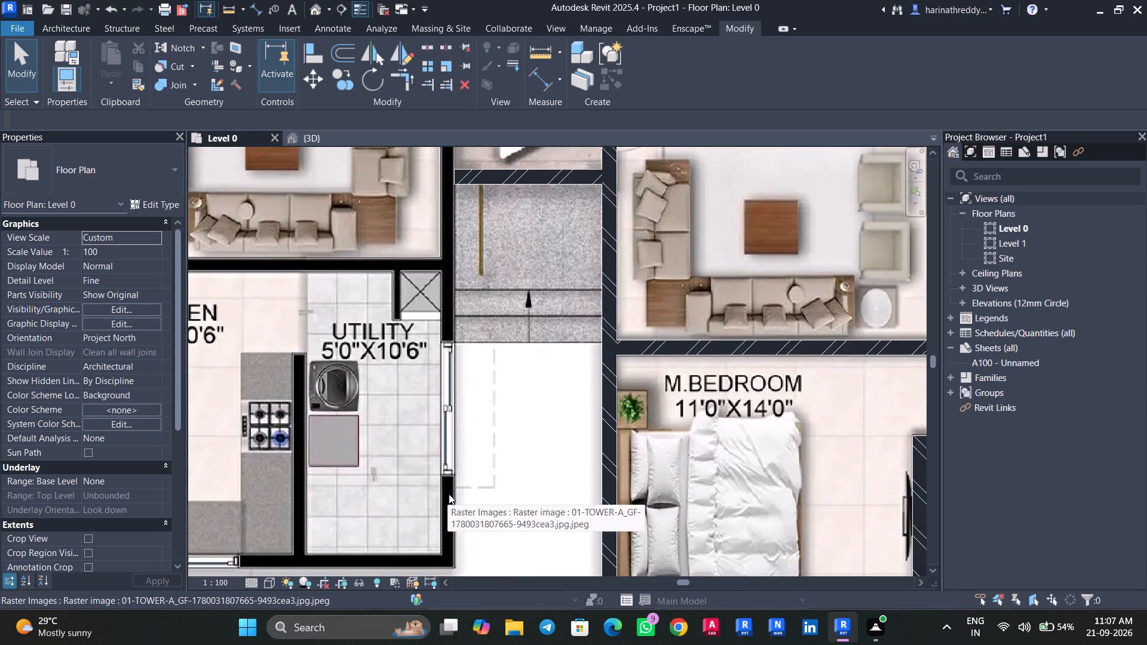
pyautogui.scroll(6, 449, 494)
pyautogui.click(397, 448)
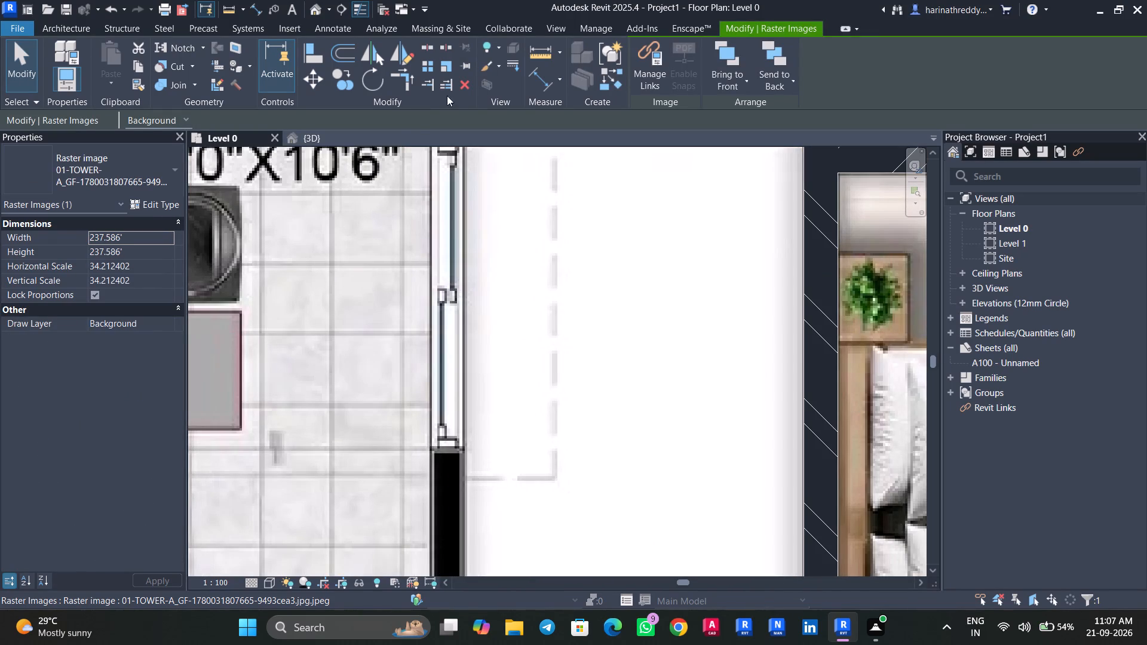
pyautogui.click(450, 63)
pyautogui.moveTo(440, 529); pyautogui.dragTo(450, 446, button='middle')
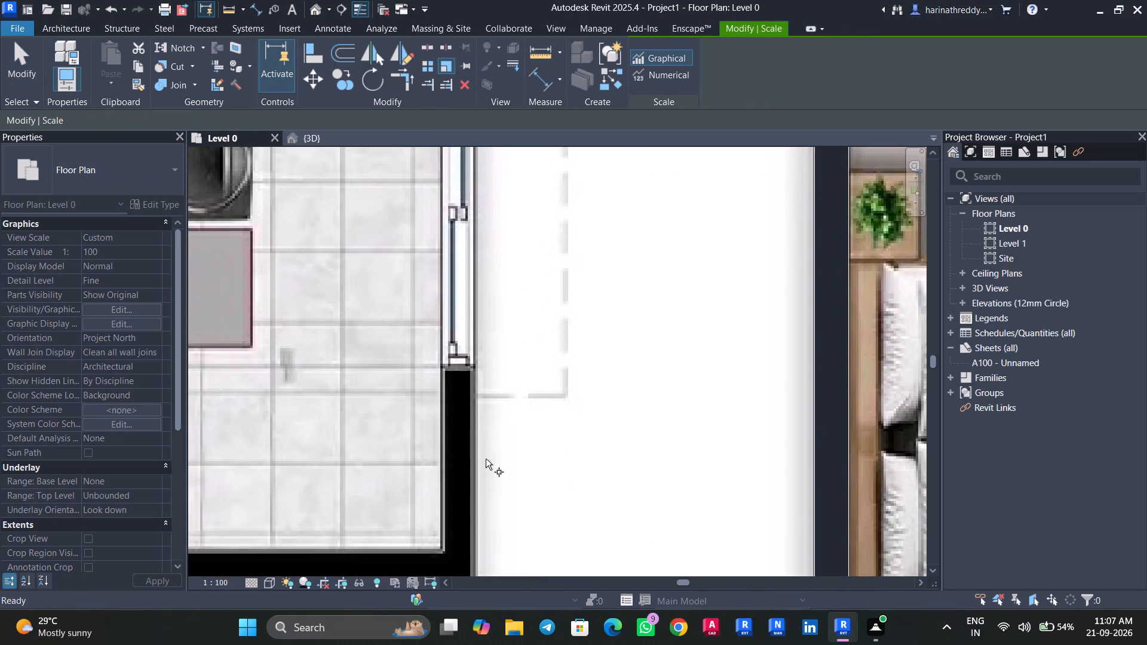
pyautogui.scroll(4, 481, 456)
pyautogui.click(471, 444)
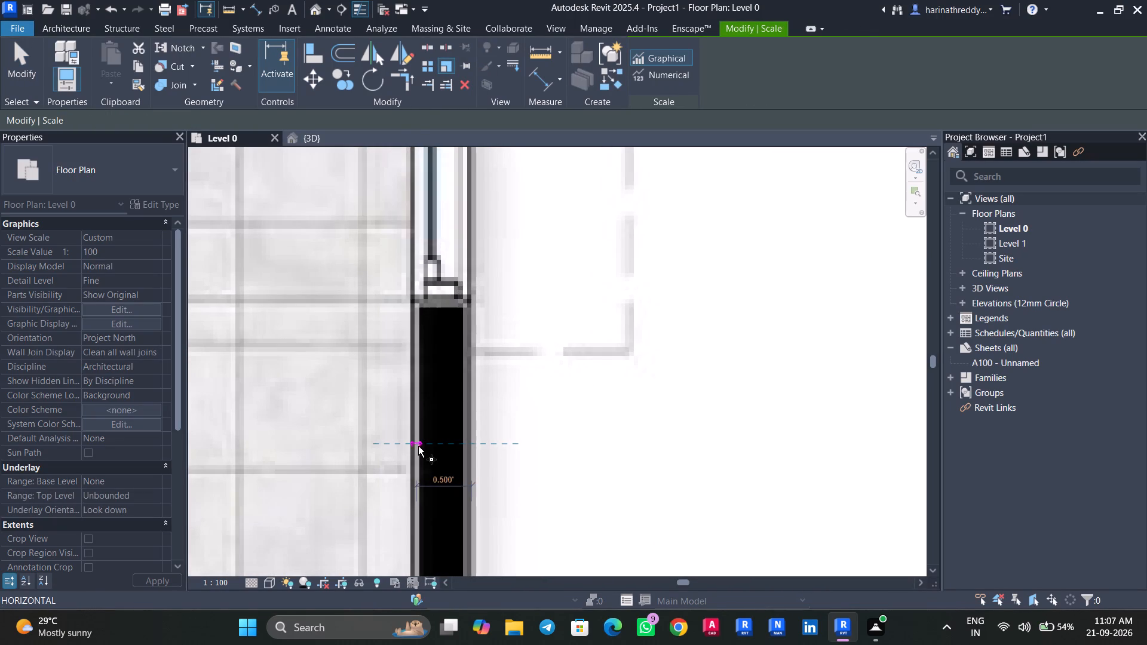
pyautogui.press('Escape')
# Draw a vertical W1 wall from the outer bottom corner of the 5'0"X10'6" UTILITY up its corridor-side wall, flipped to match the image.
pyautogui.scroll(-10, 416, 446)
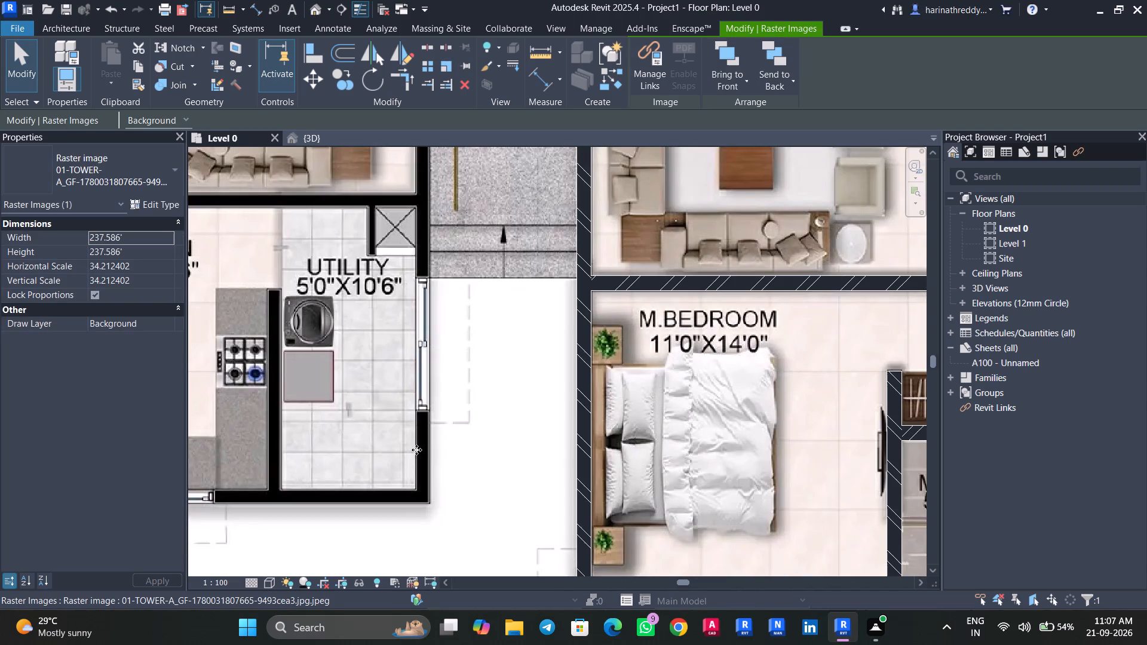
pyautogui.write('WA')
pyautogui.scroll(-5, 368, 415)
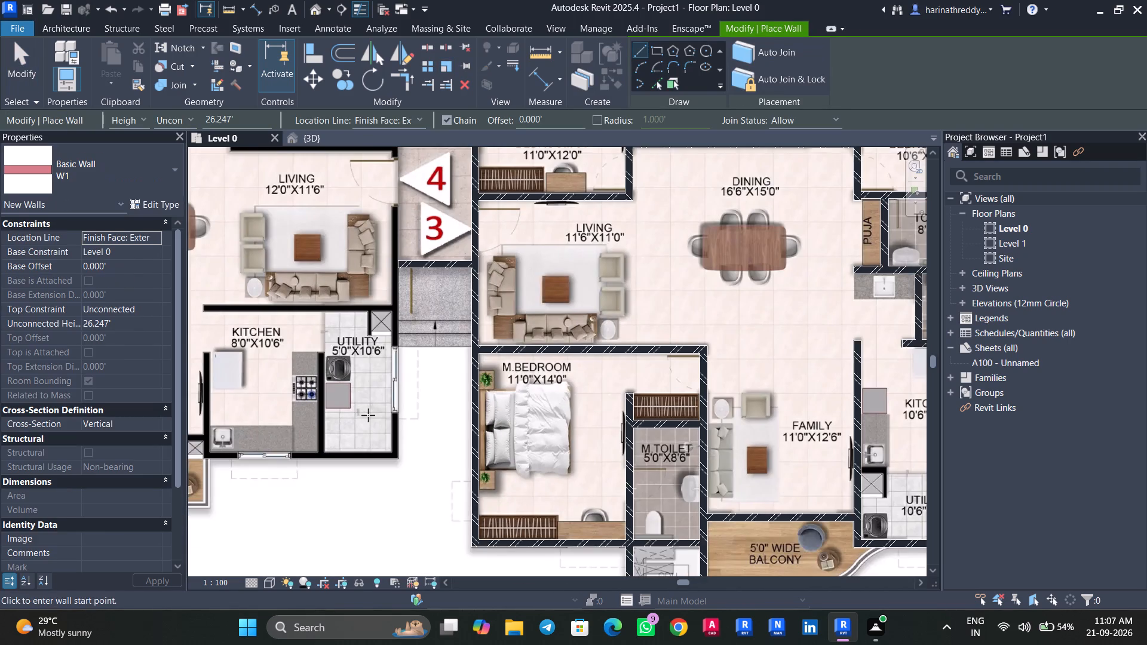
pyautogui.moveTo(368, 415); pyautogui.dragTo(428, 542, button='middle')
pyautogui.moveTo(428, 537); pyautogui.dragTo(428, 503, button='middle')
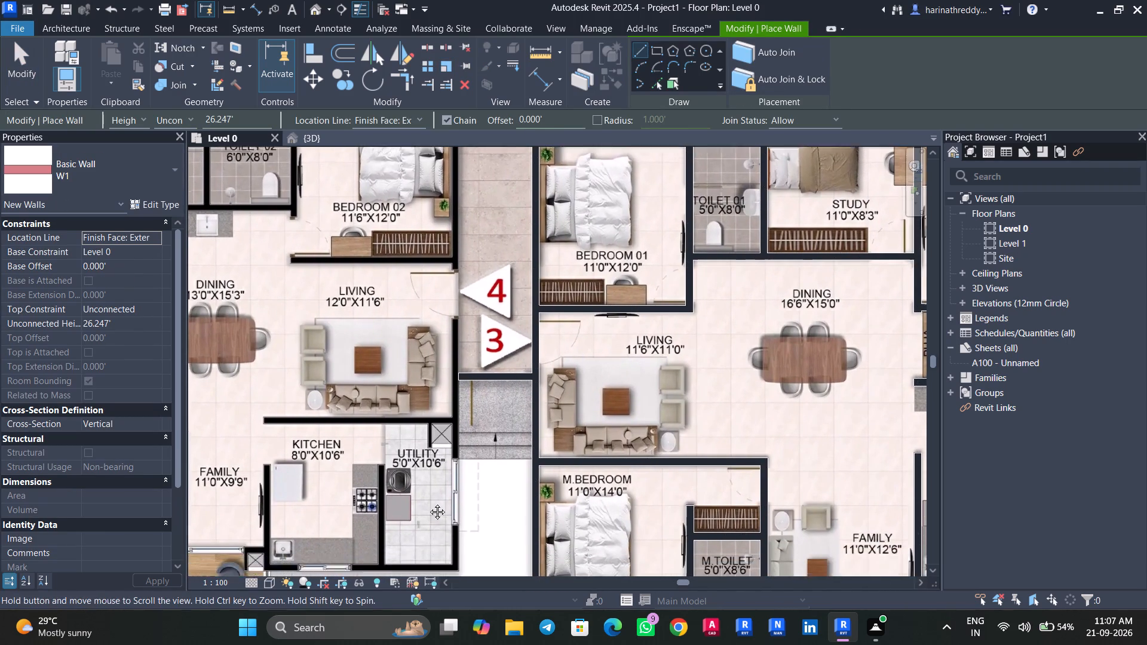
pyautogui.moveTo(428, 503); pyautogui.dragTo(428, 470, button='middle')
pyautogui.scroll(6, 460, 514)
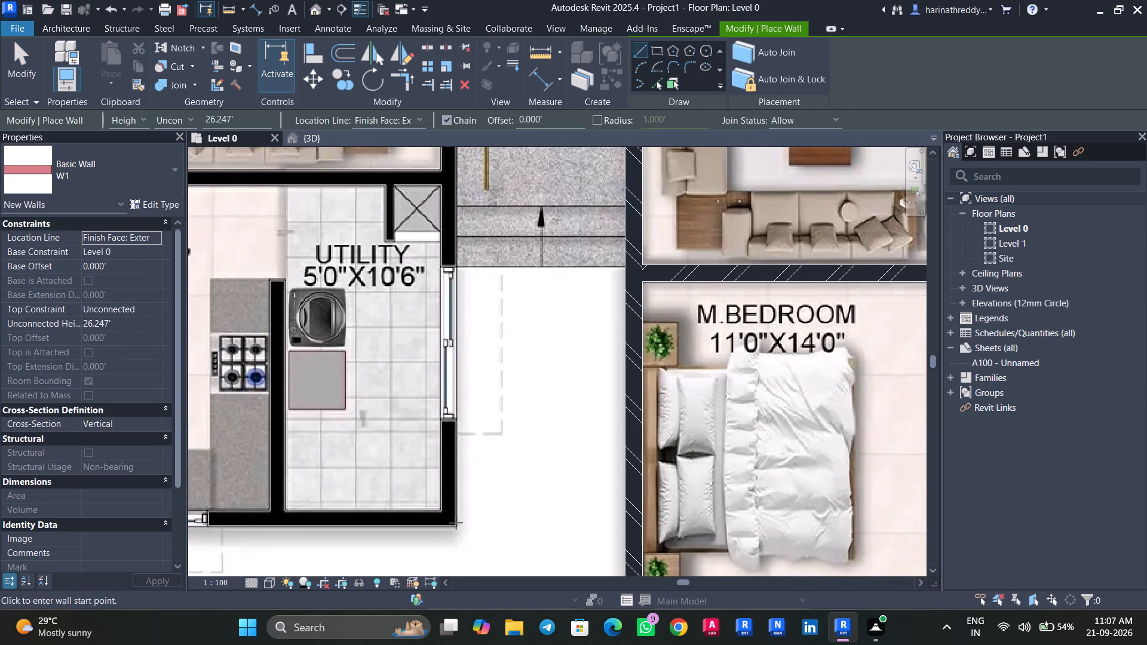
pyautogui.scroll(6, 456, 528)
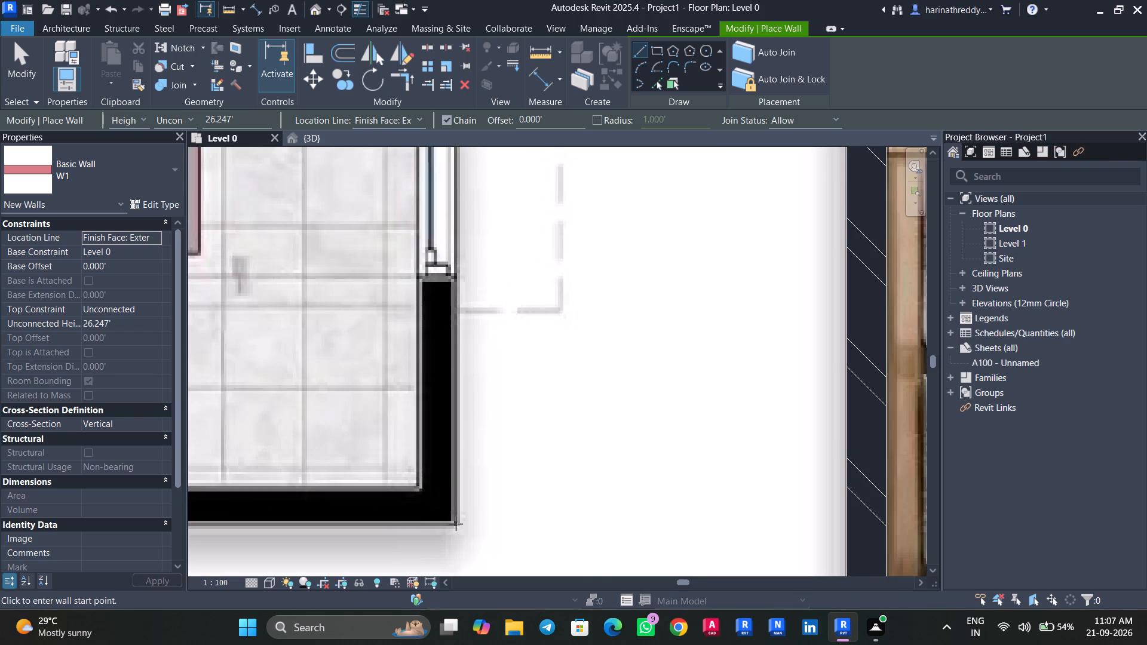
pyautogui.click(456, 524)
pyautogui.press('space')
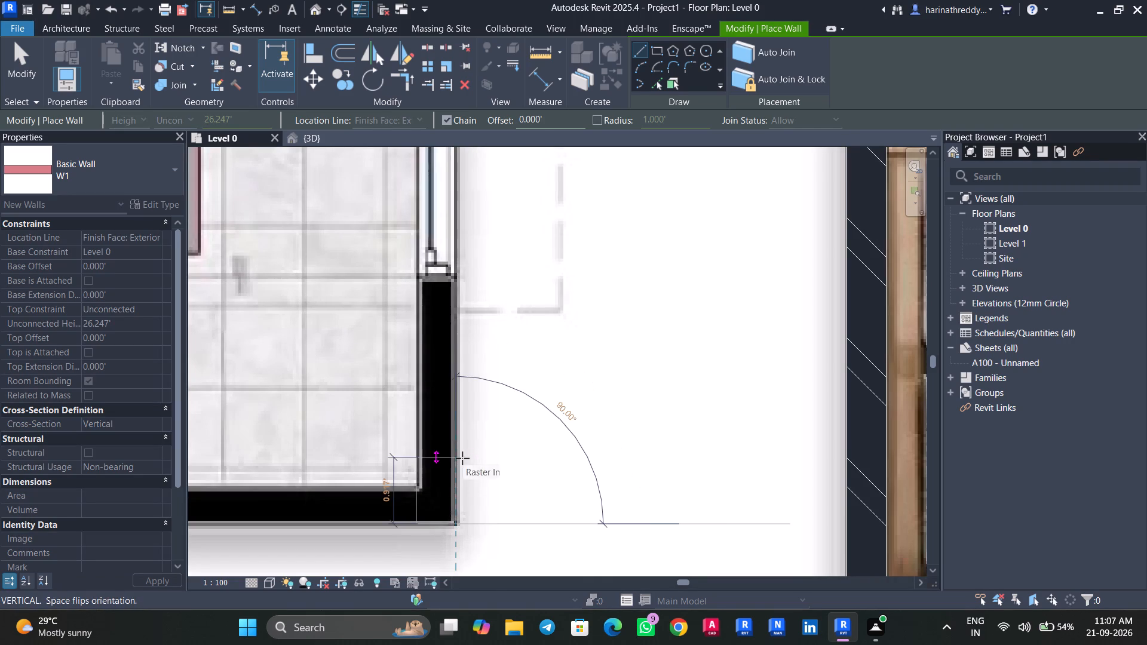
pyautogui.scroll(-3, 462, 427)
pyautogui.moveTo(462, 427); pyautogui.dragTo(473, 591, button='middle')
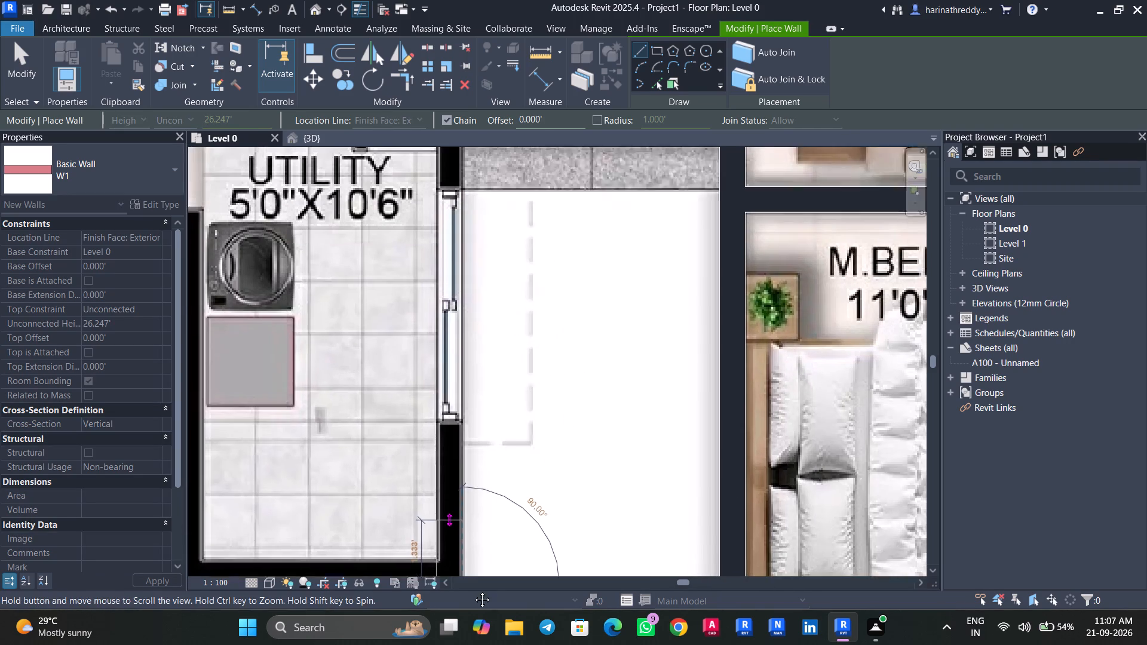
pyautogui.moveTo(473, 591); pyautogui.dragTo(473, 632, button='middle')
pyautogui.scroll(-1, 473, 632)
pyautogui.scroll(-4, 468, 471)
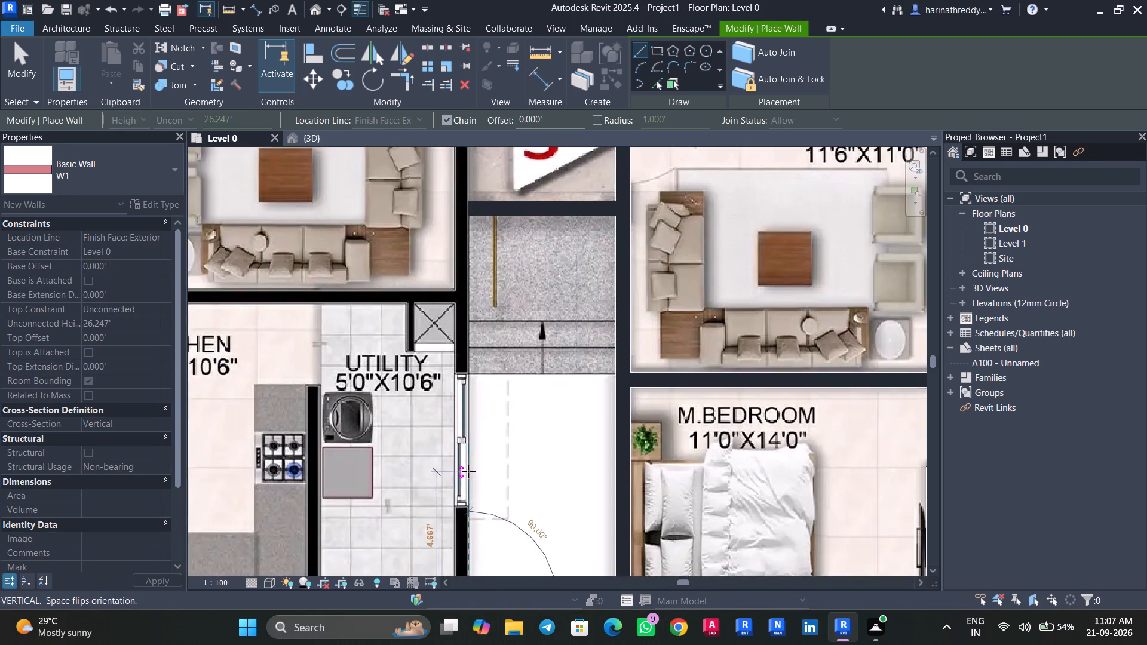
# End the vertical W1 wall along the corridor at the upper outer corner of the DN/UP staircase block, beside marker 2.
pyautogui.scroll(1, 468, 471)
pyautogui.moveTo(468, 471); pyautogui.dragTo(446, 598, button='middle')
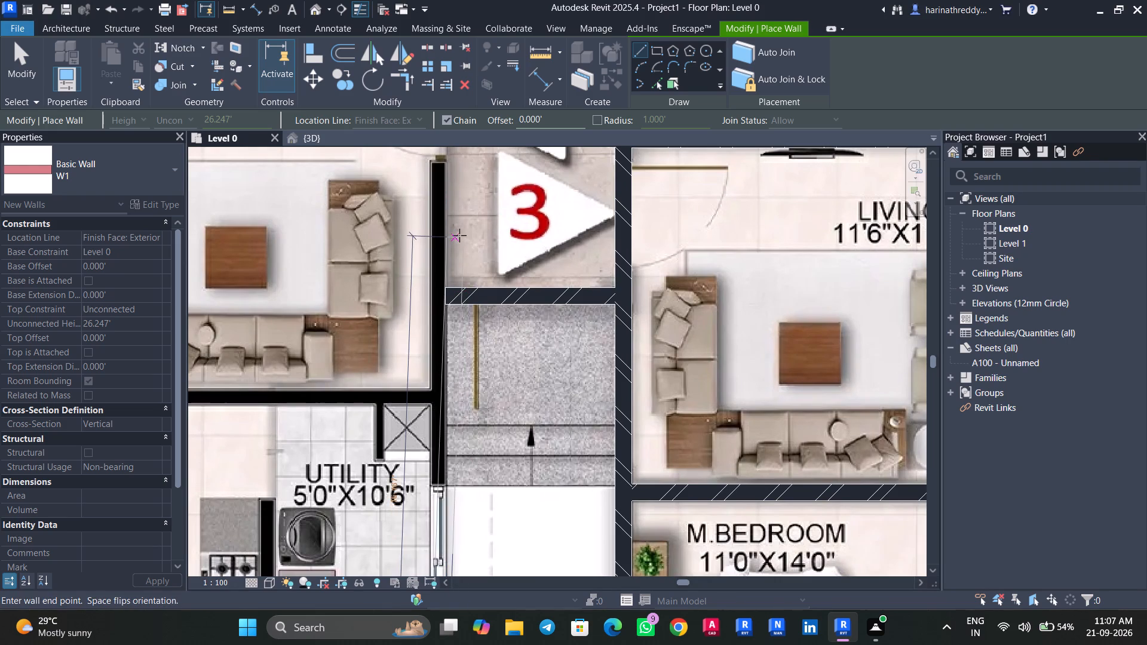
pyautogui.moveTo(444, 202); pyautogui.dragTo(425, 421, button='middle')
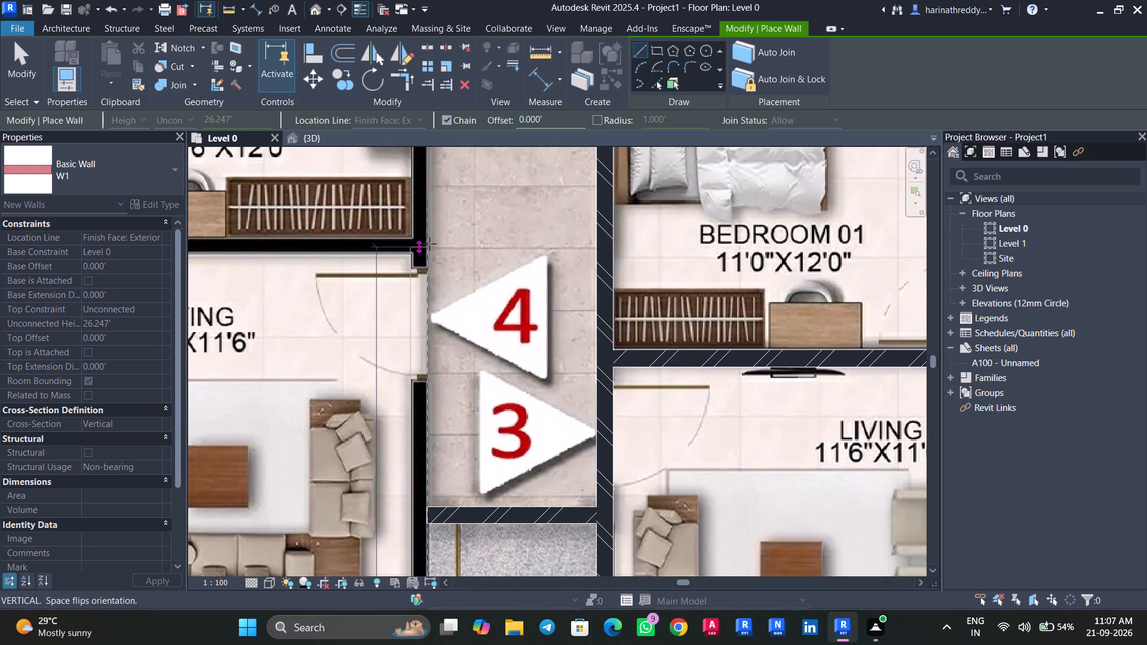
pyautogui.scroll(-1, 435, 222)
pyautogui.moveTo(435, 222); pyautogui.dragTo(421, 506, button='middle')
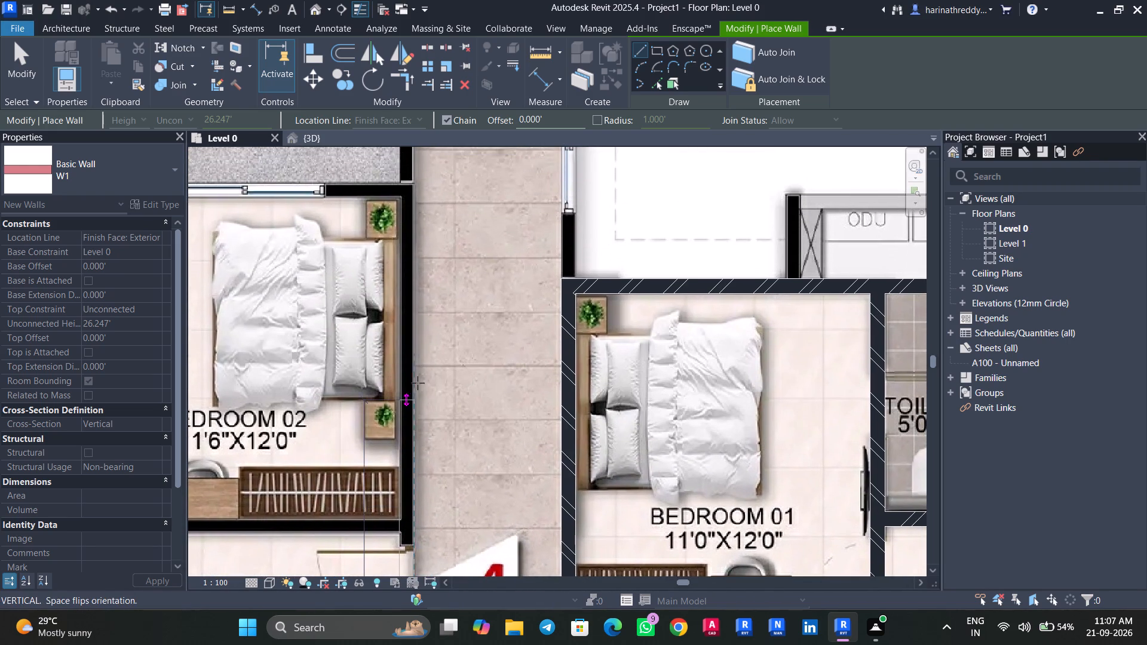
pyautogui.scroll(-1, 420, 283)
pyautogui.moveTo(420, 283); pyautogui.dragTo(408, 526, button='middle')
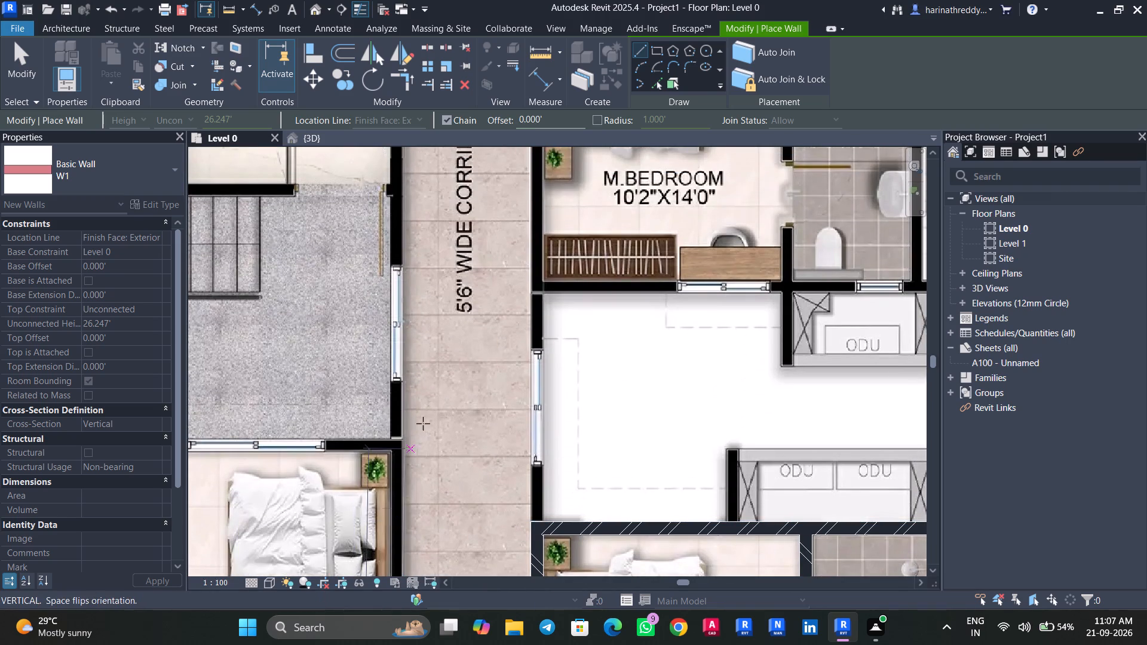
pyautogui.moveTo(403, 321); pyautogui.dragTo(415, 561, button='middle')
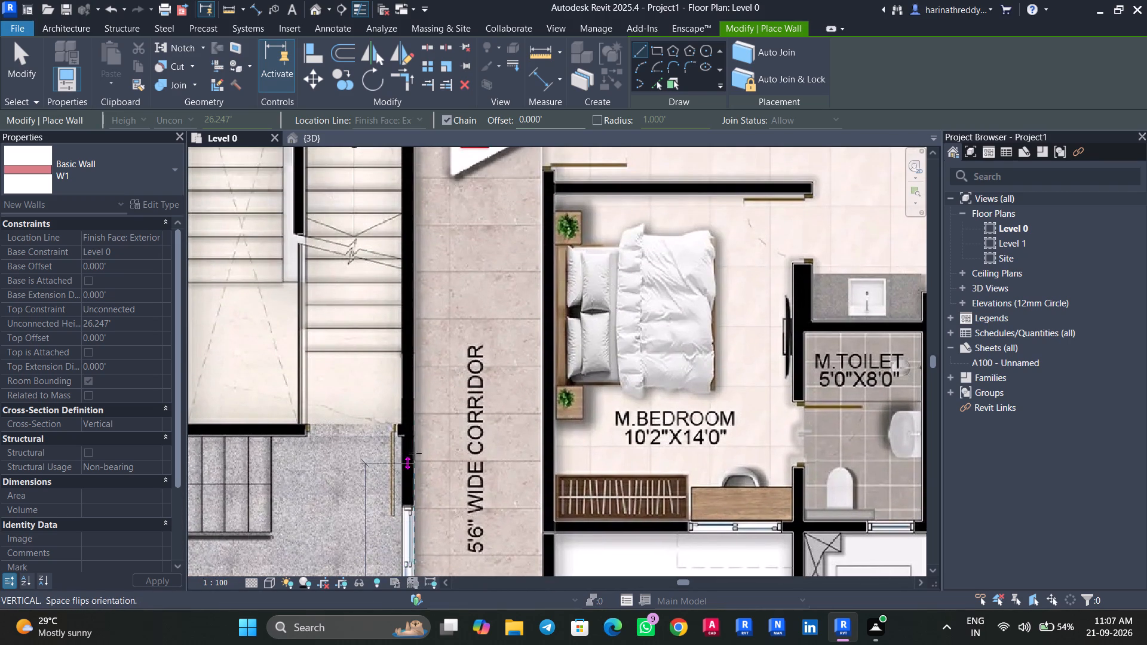
pyautogui.moveTo(410, 346); pyautogui.dragTo(416, 531, button='middle')
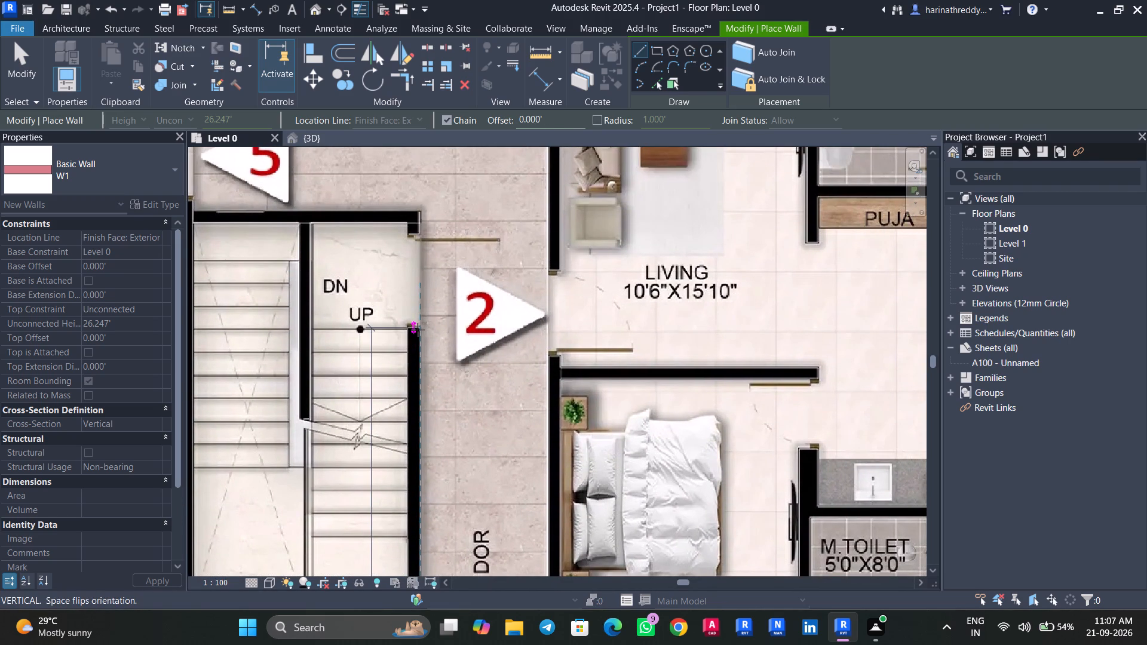
pyautogui.scroll(5, 422, 233)
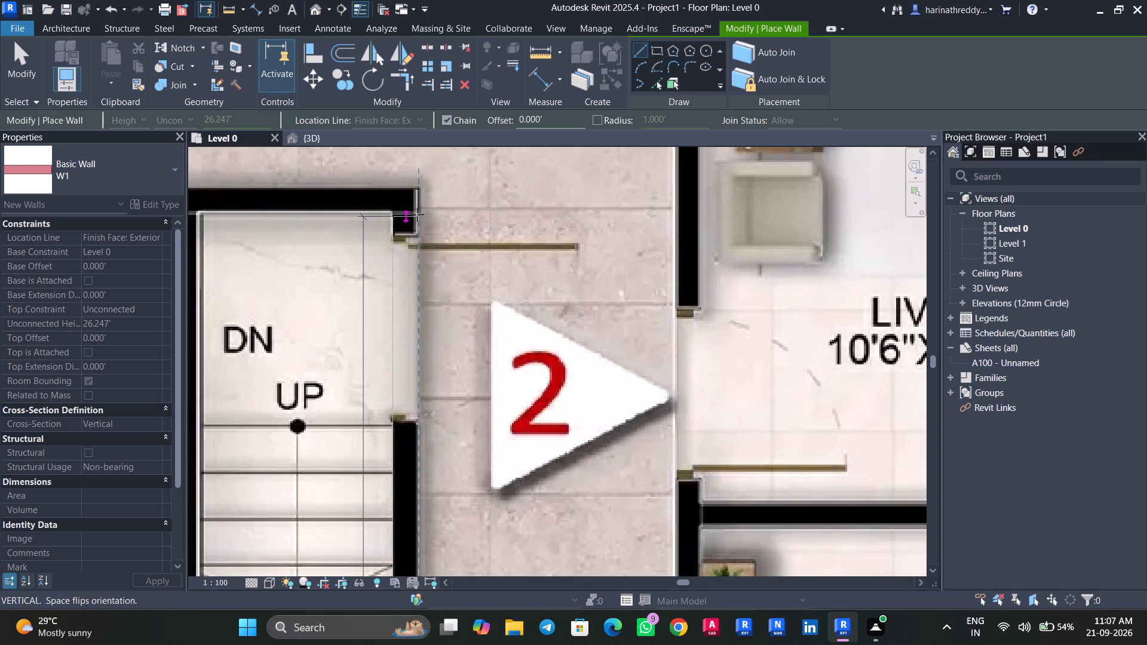
pyautogui.scroll(1, 410, 207)
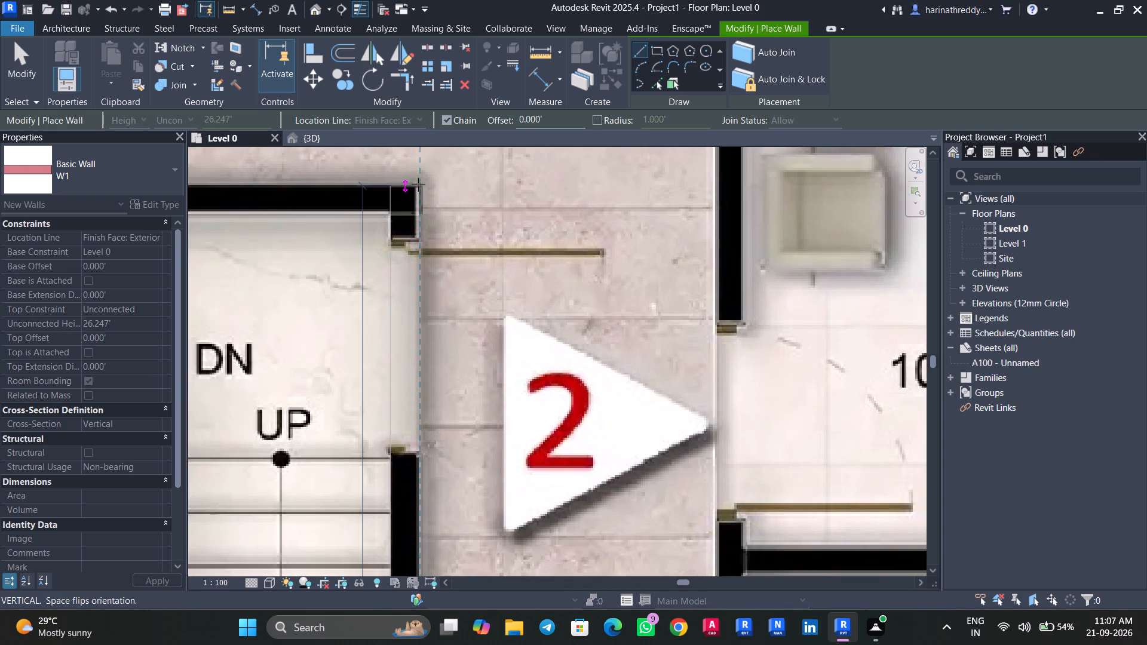
pyautogui.scroll(9, 418, 185)
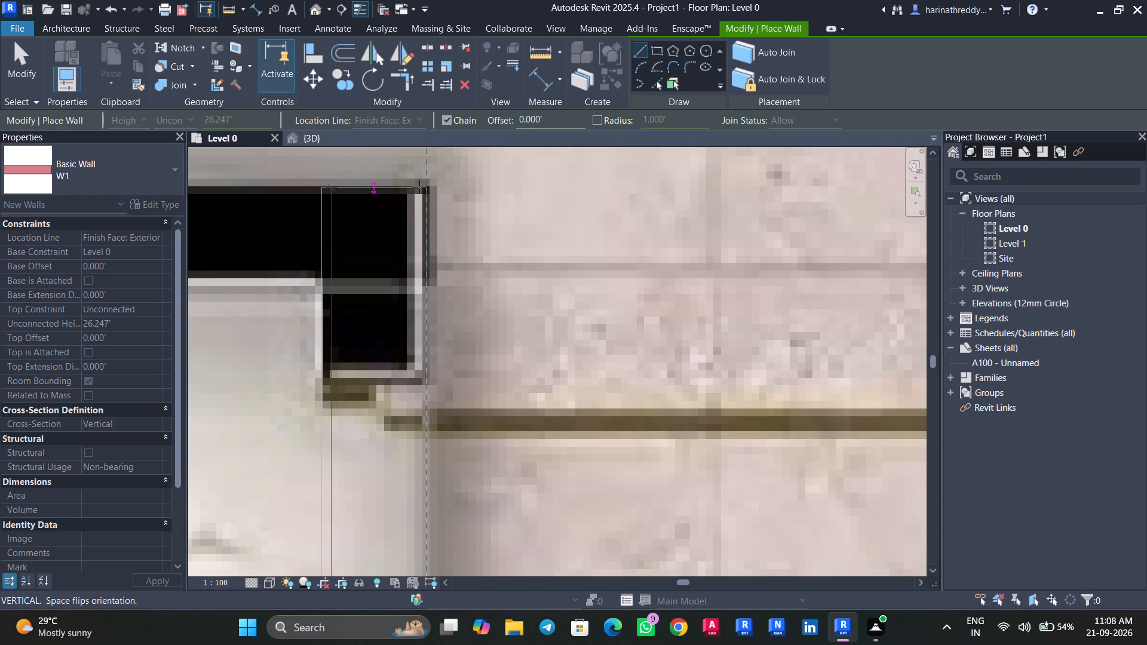
pyautogui.click(419, 187)
pyautogui.press('Escape')
pyautogui.scroll(-3, 423, 251)
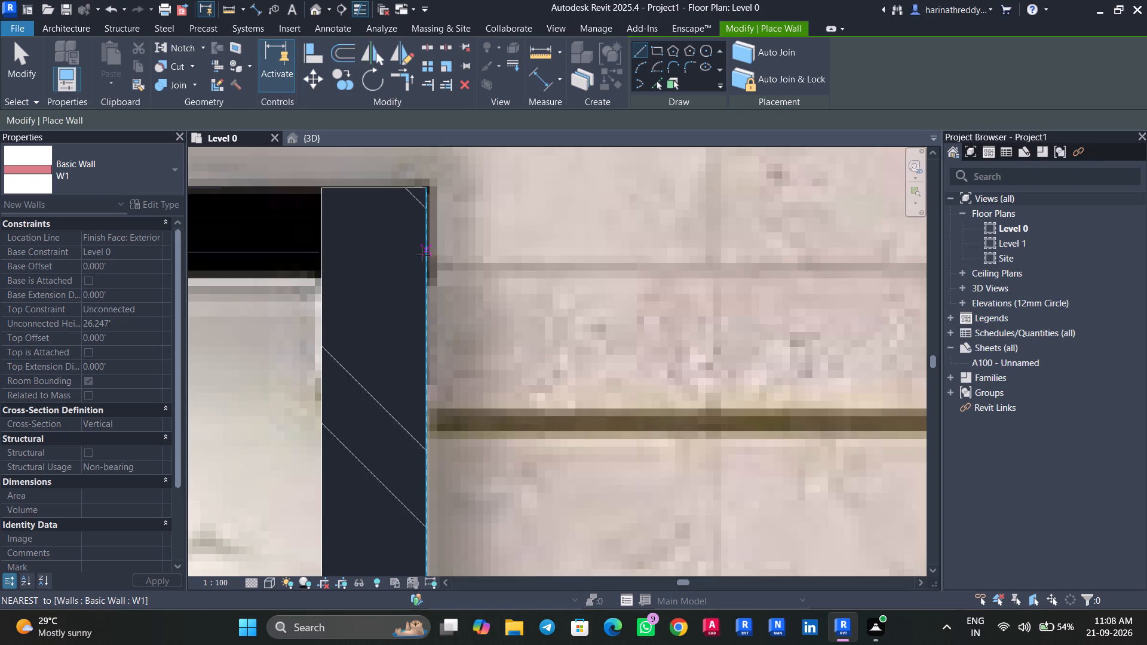
pyautogui.scroll(-10, 423, 255)
pyautogui.scroll(-5, 437, 359)
pyautogui.moveTo(437, 359); pyautogui.dragTo(424, 307, button='middle')
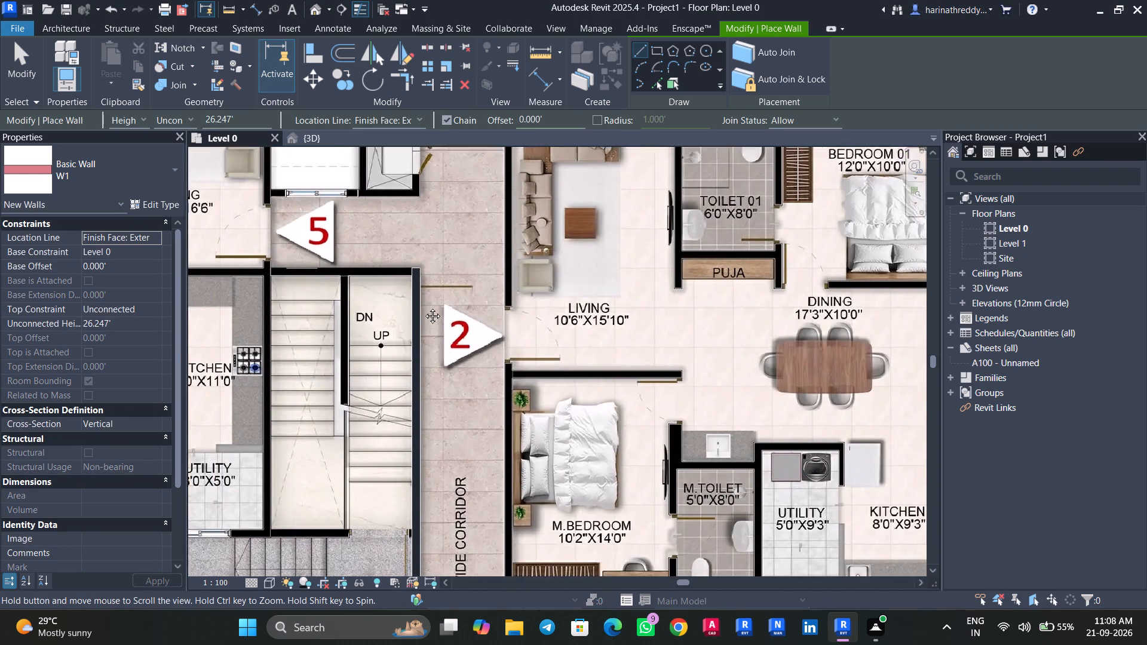
pyautogui.moveTo(424, 307); pyautogui.dragTo(421, 300, button='middle')
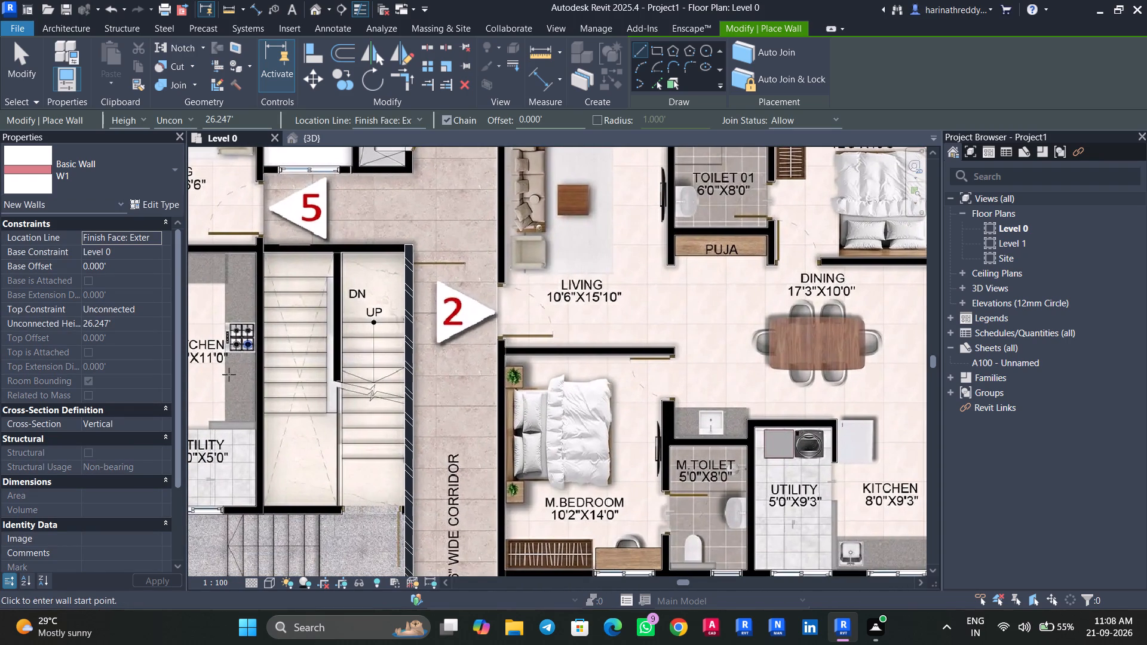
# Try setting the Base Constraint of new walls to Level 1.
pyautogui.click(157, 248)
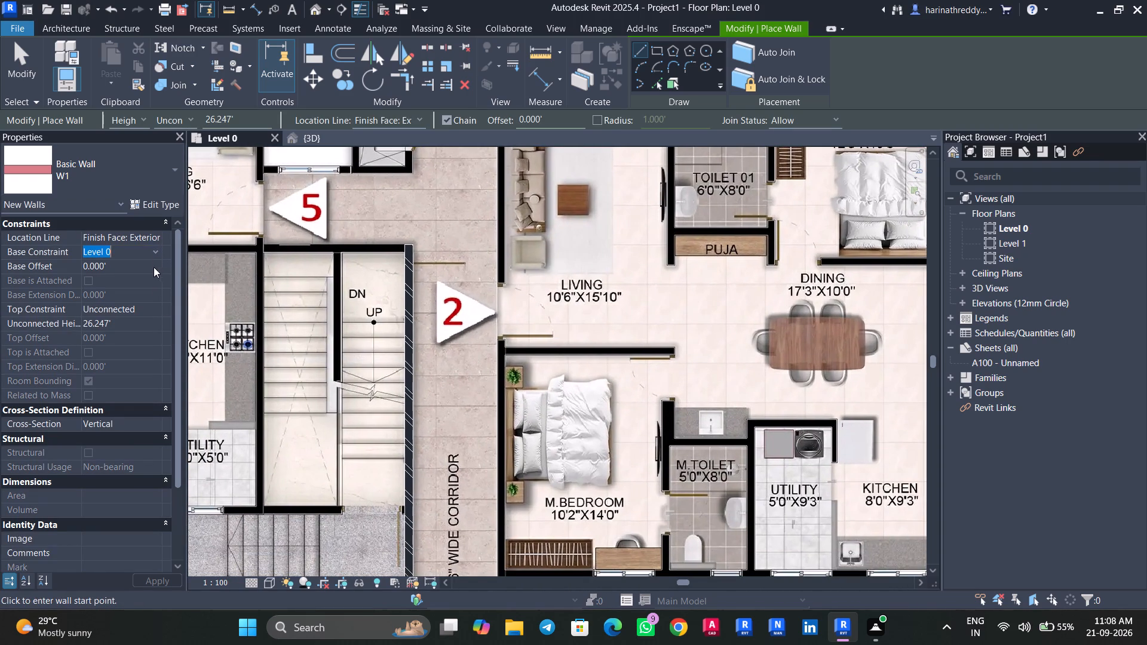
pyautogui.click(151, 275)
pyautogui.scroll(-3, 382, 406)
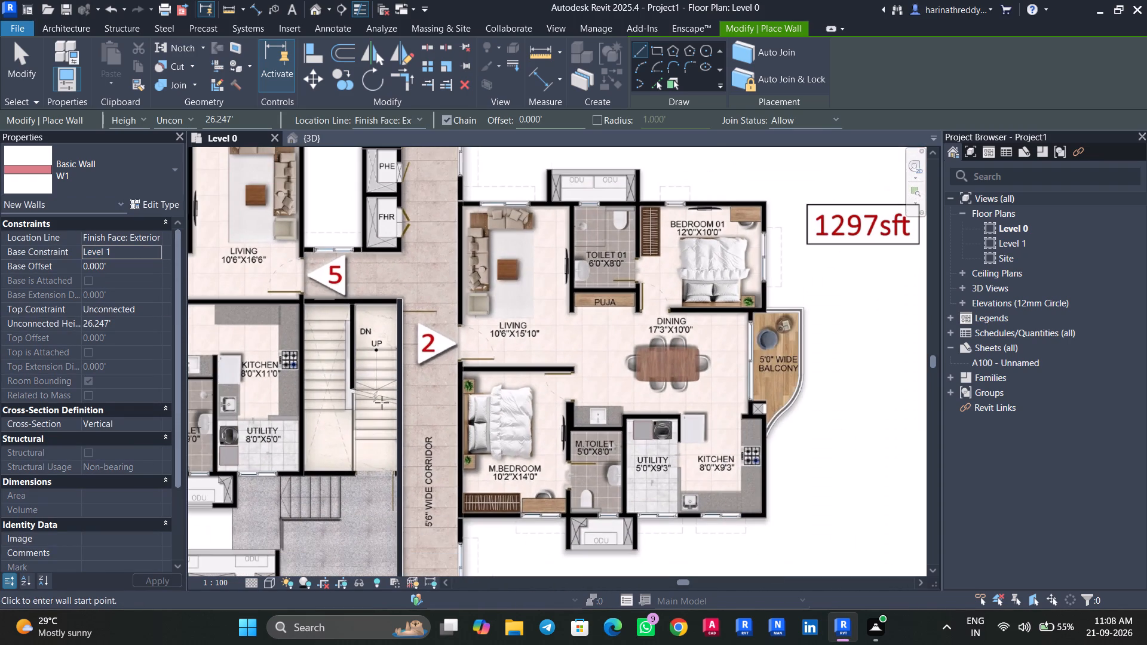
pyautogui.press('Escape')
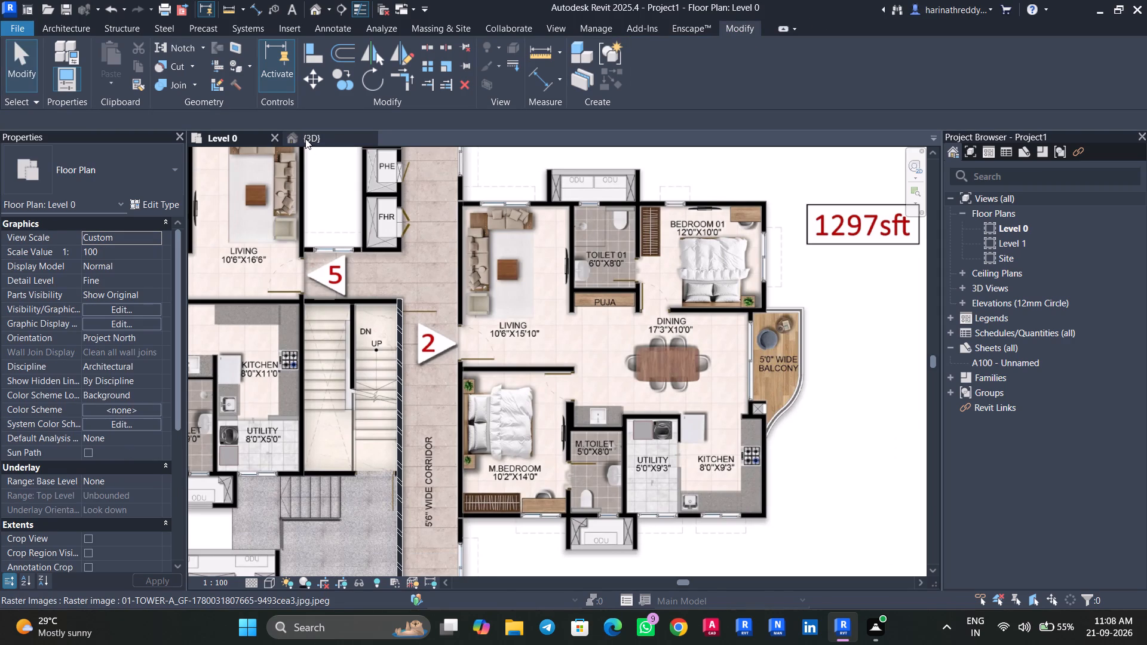
# Check the traced walls in the 3D view and return to the Level 0 plan.
pyautogui.click(305, 139)
pyautogui.scroll(-4, 338, 261)
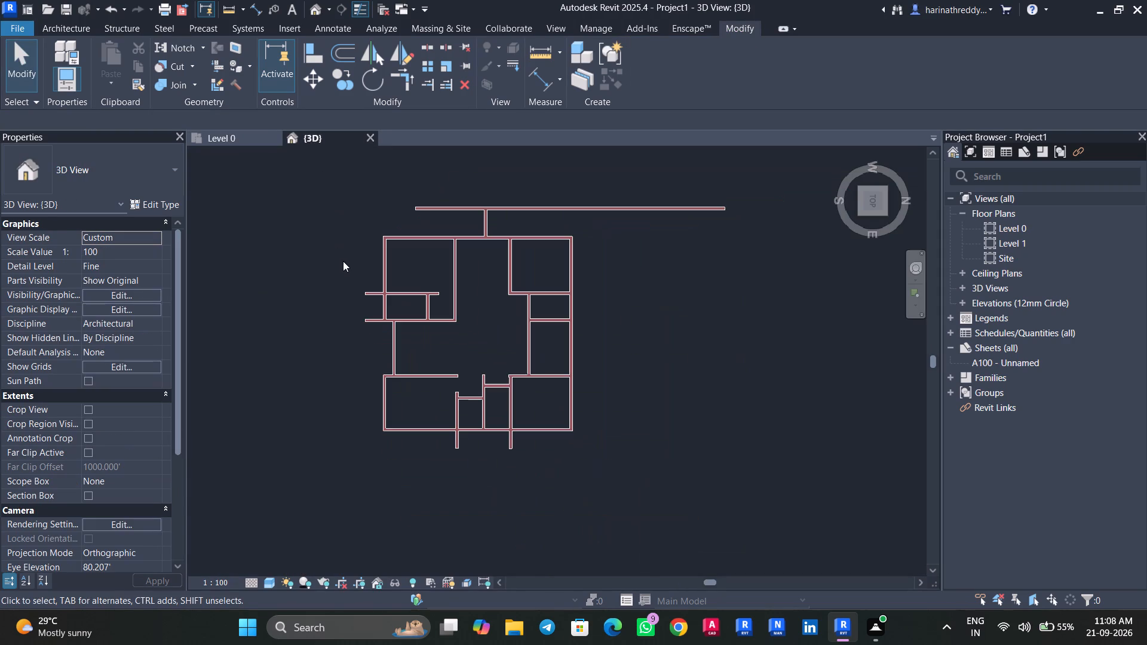
pyautogui.click(218, 140)
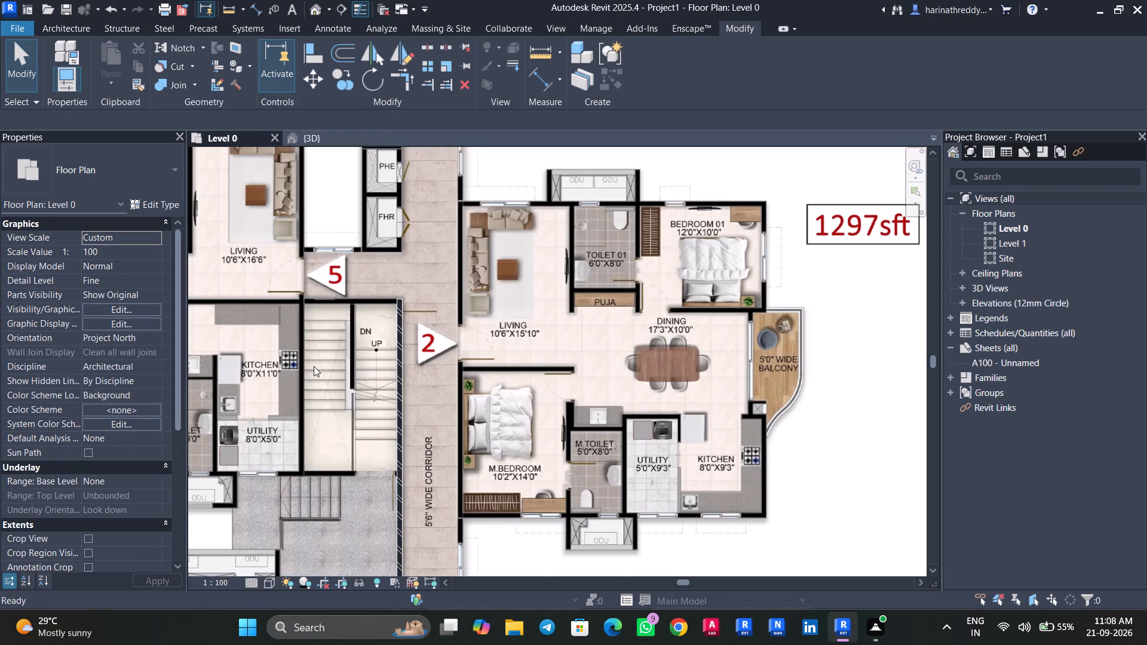
# Draw a horizontal W1 wall about 13.8 ft long from the 5'0"X10'6" UTILITY's outer bottom corner, below the KITCHEN, to the balcony shaft.
pyautogui.moveTo(314, 366); pyautogui.dragTo(284, 131, button='middle')
pyautogui.moveTo(326, 363); pyautogui.dragTo(326, 239, button='middle')
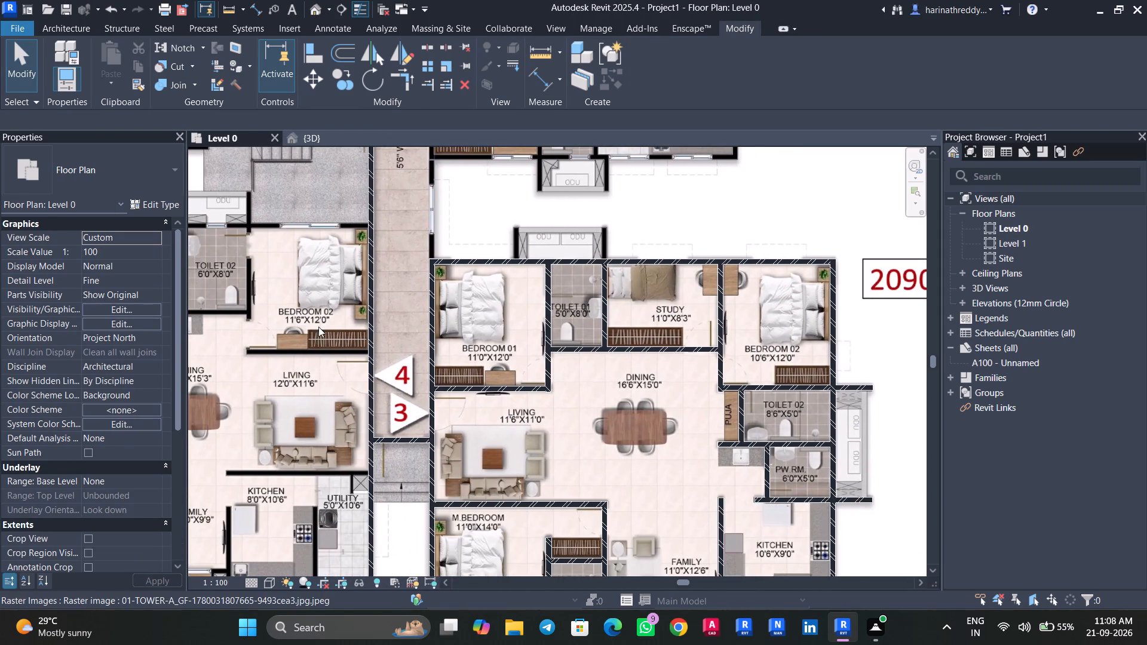
pyautogui.moveTo(306, 483); pyautogui.dragTo(348, 317, button='middle')
pyautogui.scroll(1, 323, 417)
pyautogui.moveTo(323, 417); pyautogui.dragTo(370, 416, button='middle')
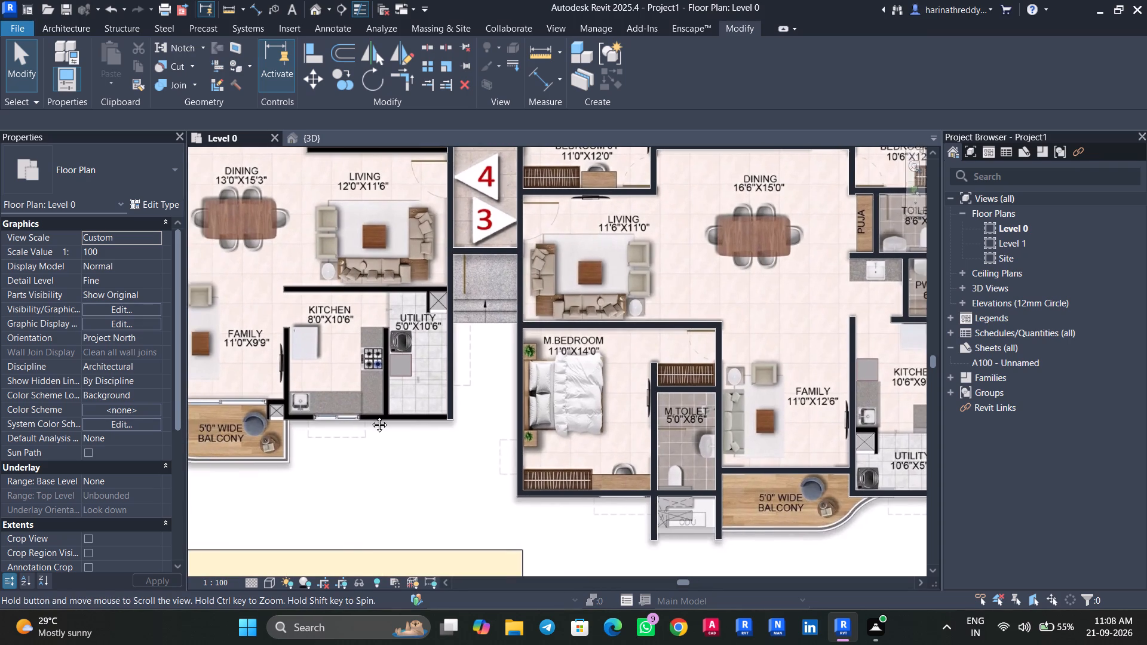
pyautogui.moveTo(370, 416); pyautogui.dragTo(381, 416, button='middle')
pyautogui.scroll(8, 421, 420)
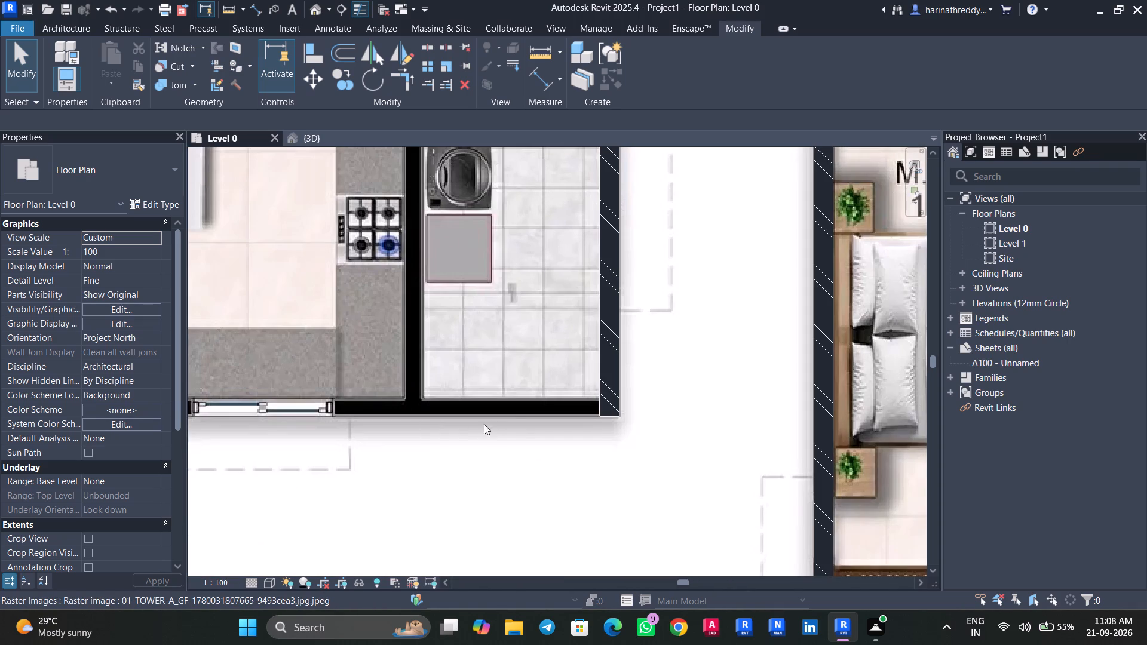
pyautogui.moveTo(340, 455); pyautogui.dragTo(260, 457, button='middle')
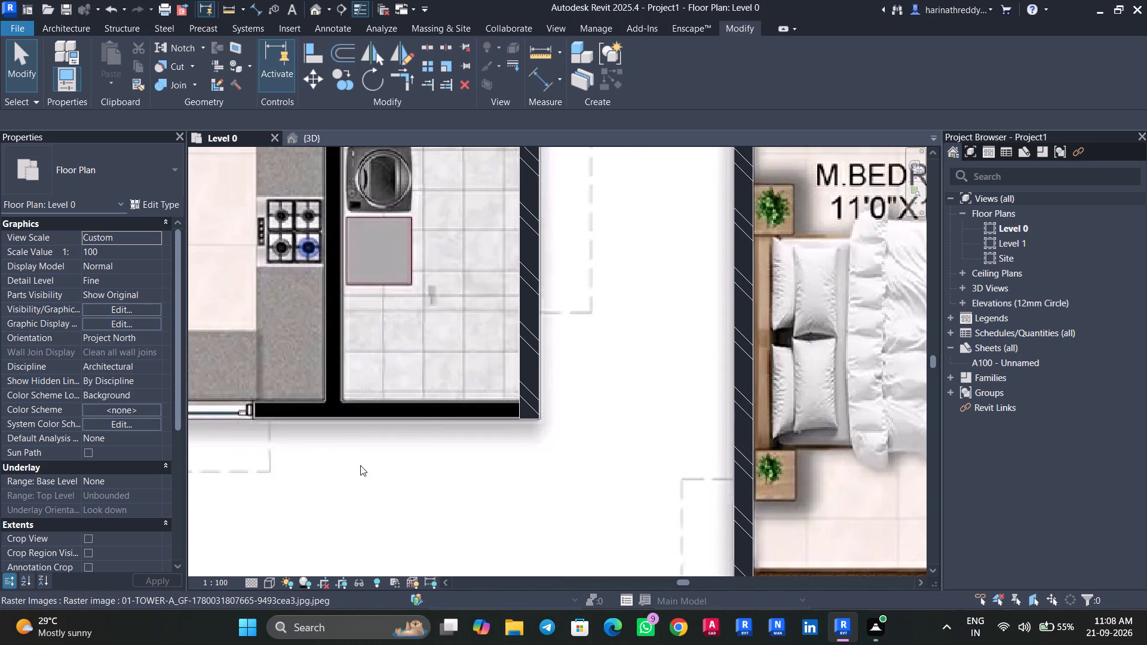
pyautogui.press('w')
pyautogui.press('a')
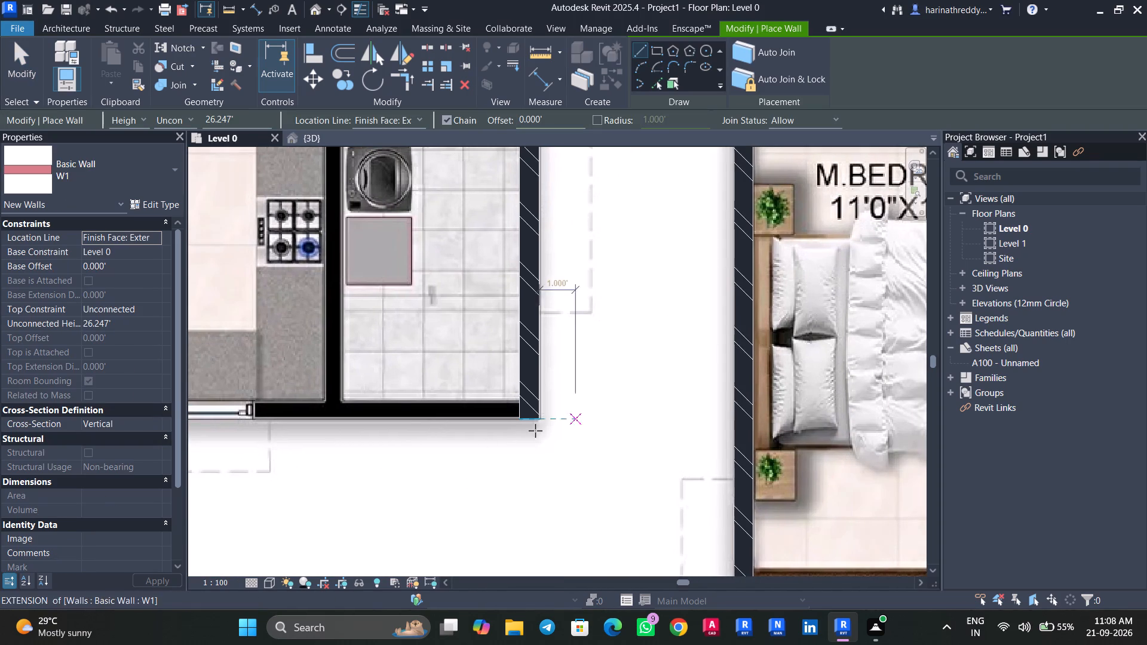
pyautogui.scroll(6, 512, 436)
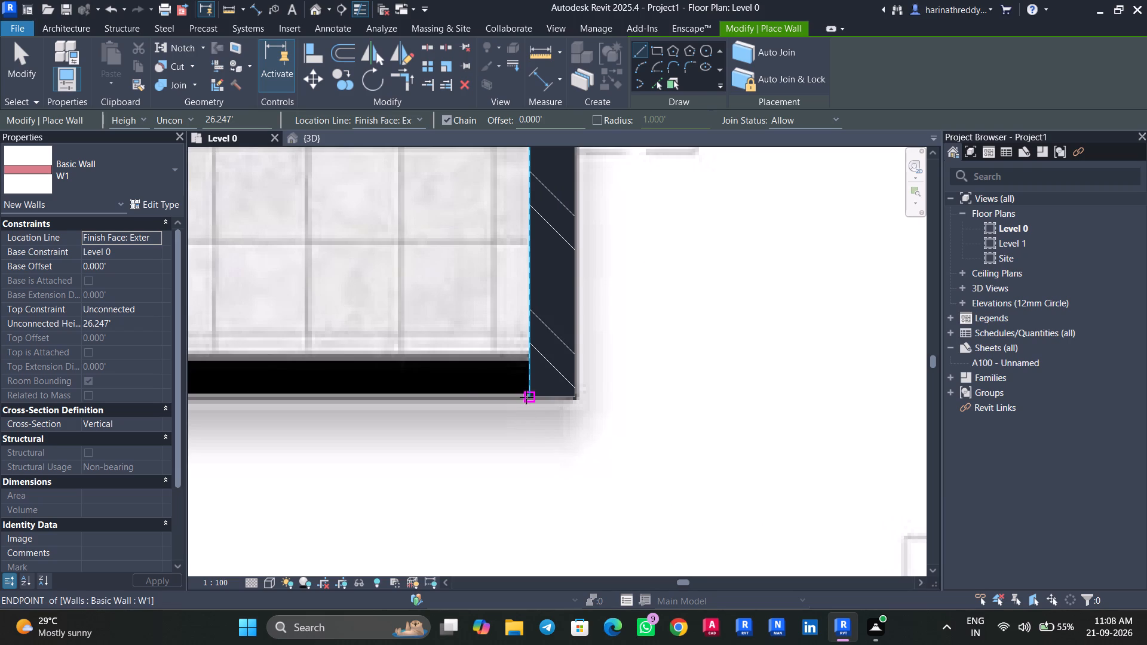
pyautogui.click(526, 397)
pyautogui.scroll(-2, 342, 400)
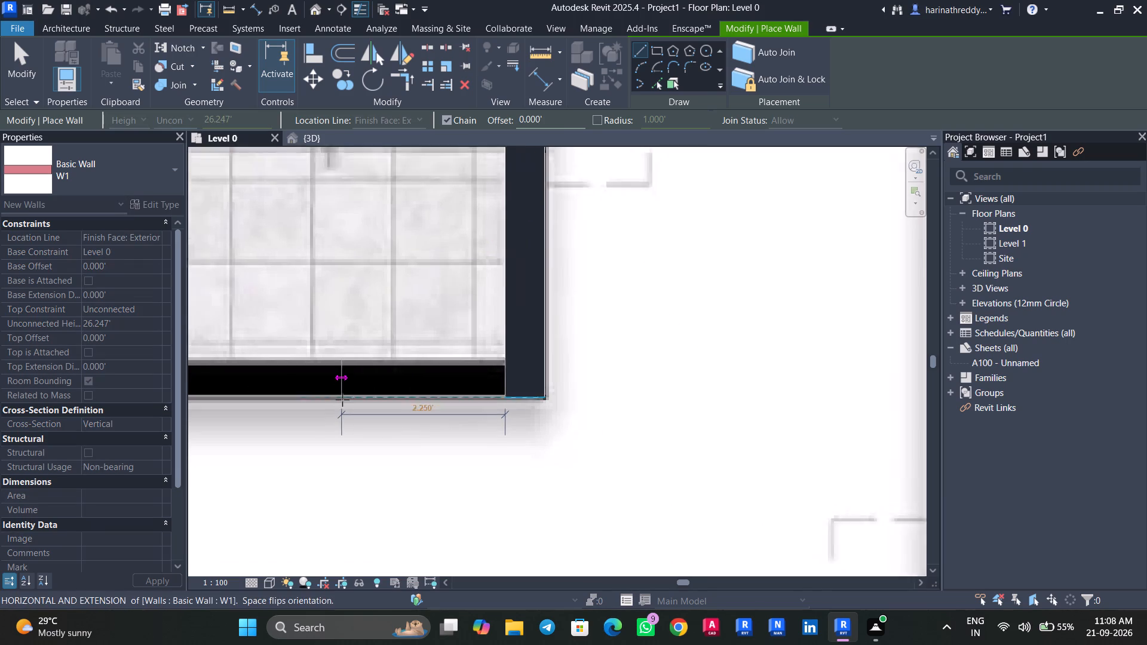
pyautogui.scroll(-4, 342, 400)
pyautogui.moveTo(342, 400); pyautogui.dragTo(498, 383, button='middle')
pyautogui.moveTo(298, 389); pyautogui.dragTo(341, 388, button='middle')
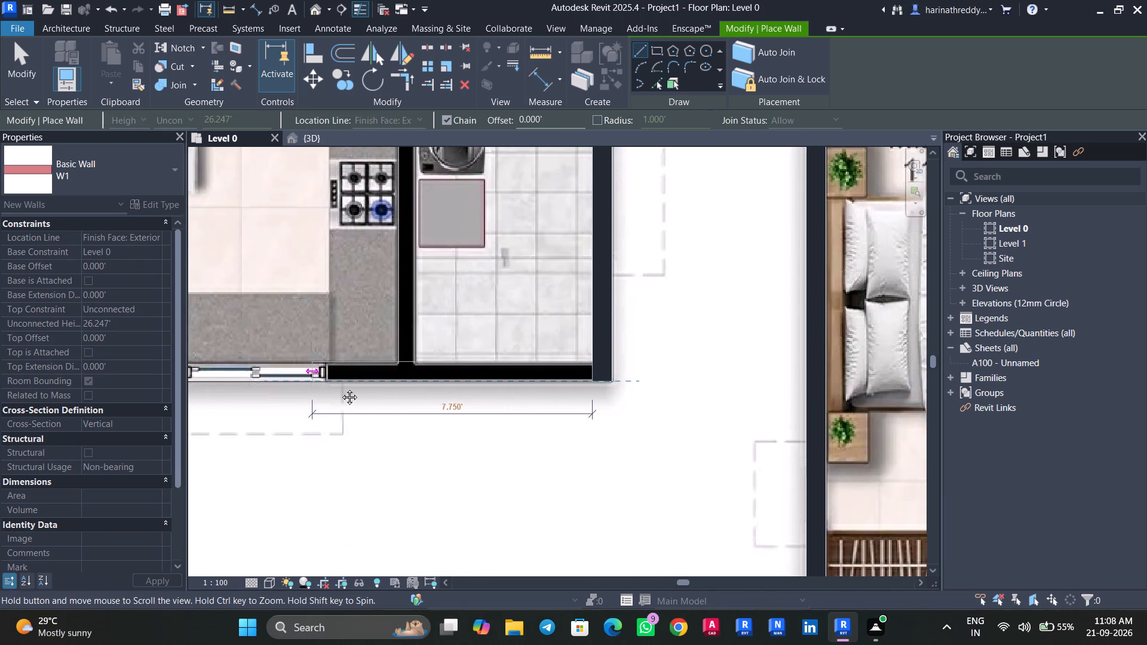
pyautogui.moveTo(341, 388); pyautogui.dragTo(567, 388, button='middle')
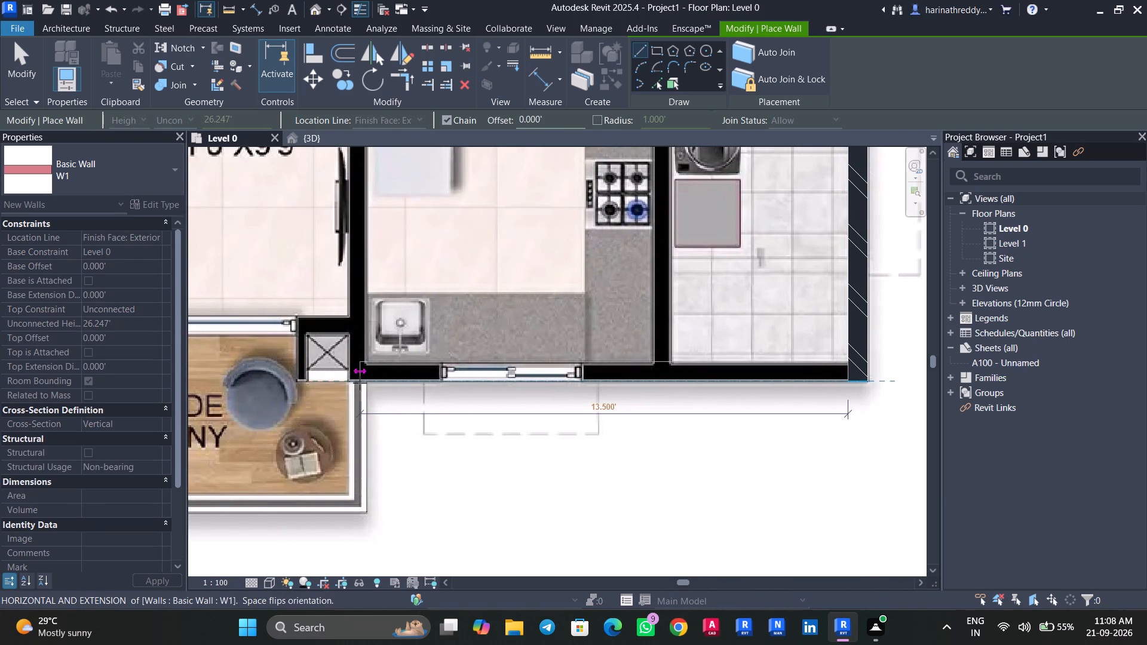
pyautogui.scroll(5, 358, 383)
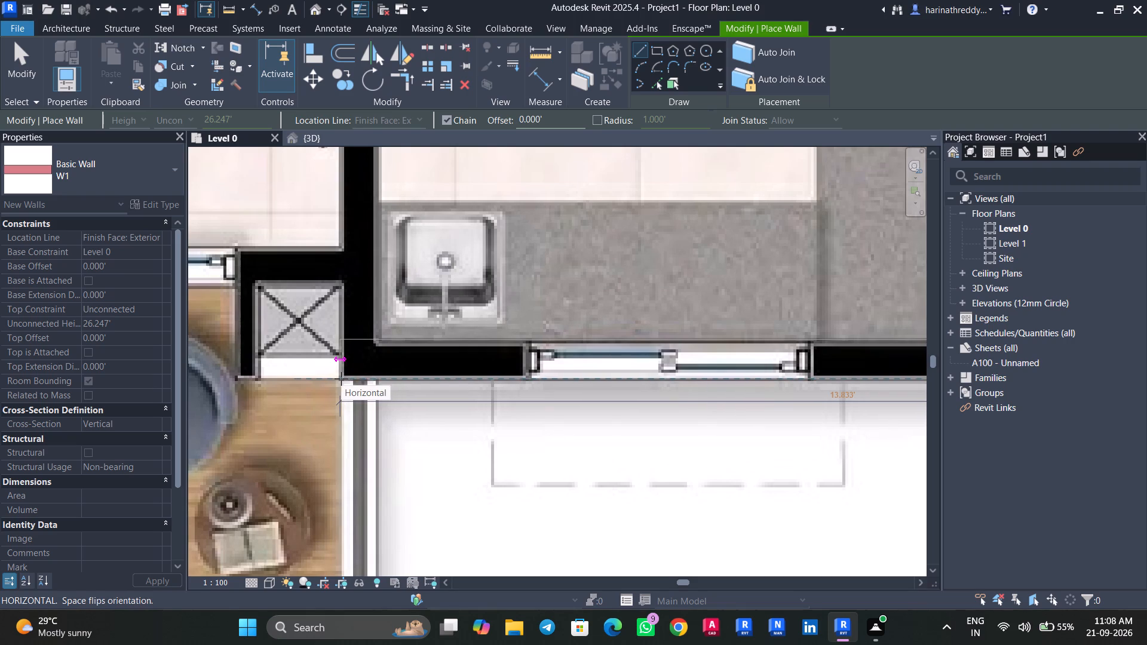
pyautogui.click(341, 379)
pyautogui.scroll(-4, 341, 379)
pyautogui.press('Escape')
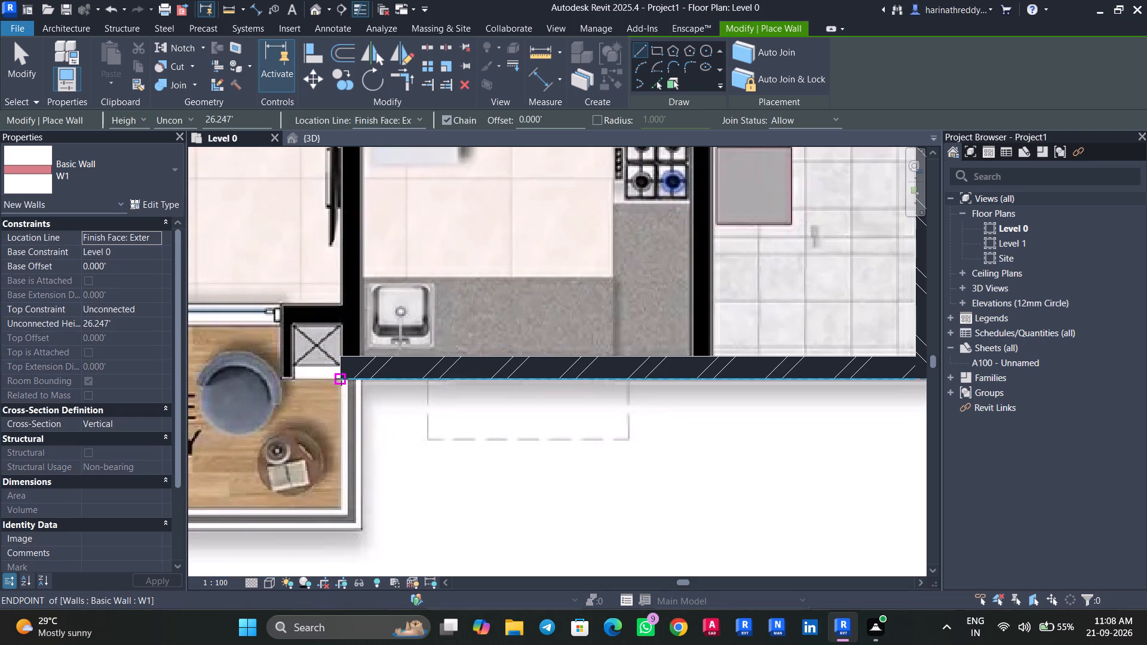
# Draw a horizontal W1 wall about 36.8 ft long from the corridor wall above BEDROOM 02, past both toilets, to BEDROOM 01's upper outer corner.
pyautogui.scroll(-3, 587, 382)
pyautogui.moveTo(587, 382); pyautogui.dragTo(419, 524, button='middle')
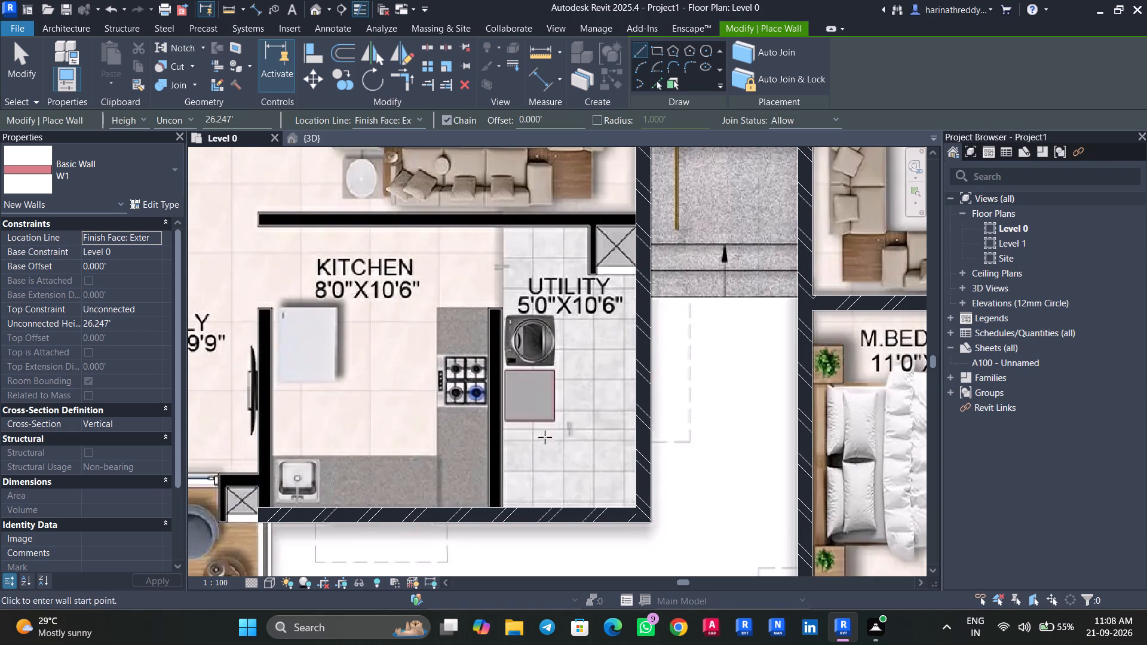
pyautogui.moveTo(480, 434); pyautogui.dragTo(423, 560, button='middle')
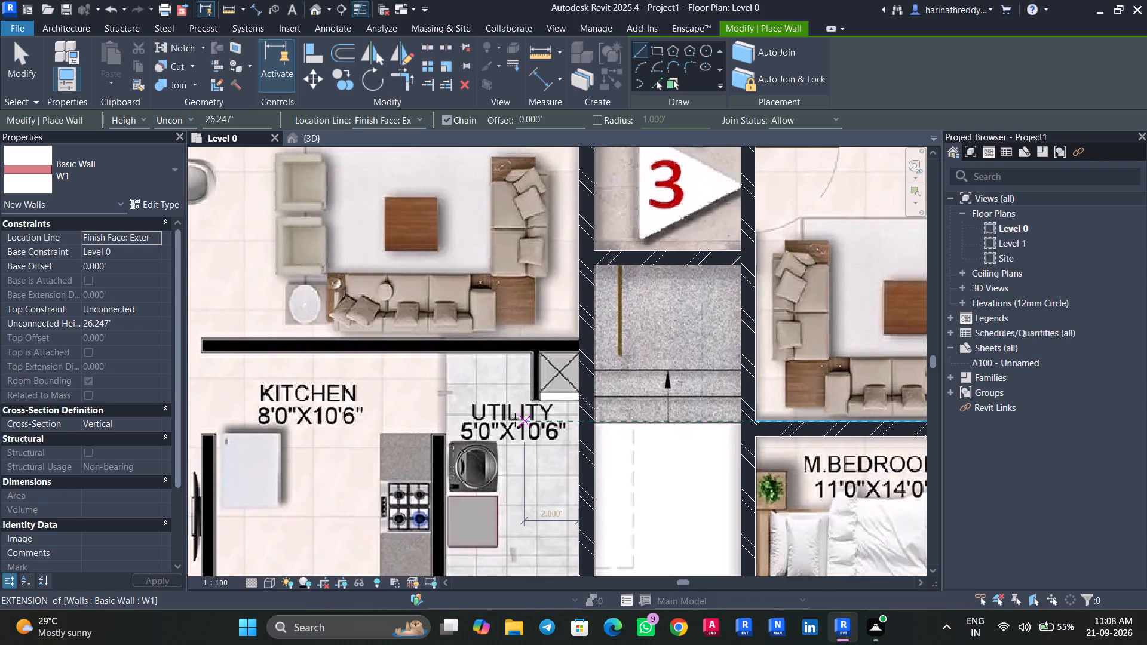
pyautogui.moveTo(291, 419); pyautogui.dragTo(351, 539, button='middle')
pyautogui.scroll(-1, 455, 364)
pyautogui.scroll(1, 455, 364)
pyautogui.scroll(-2, 455, 364)
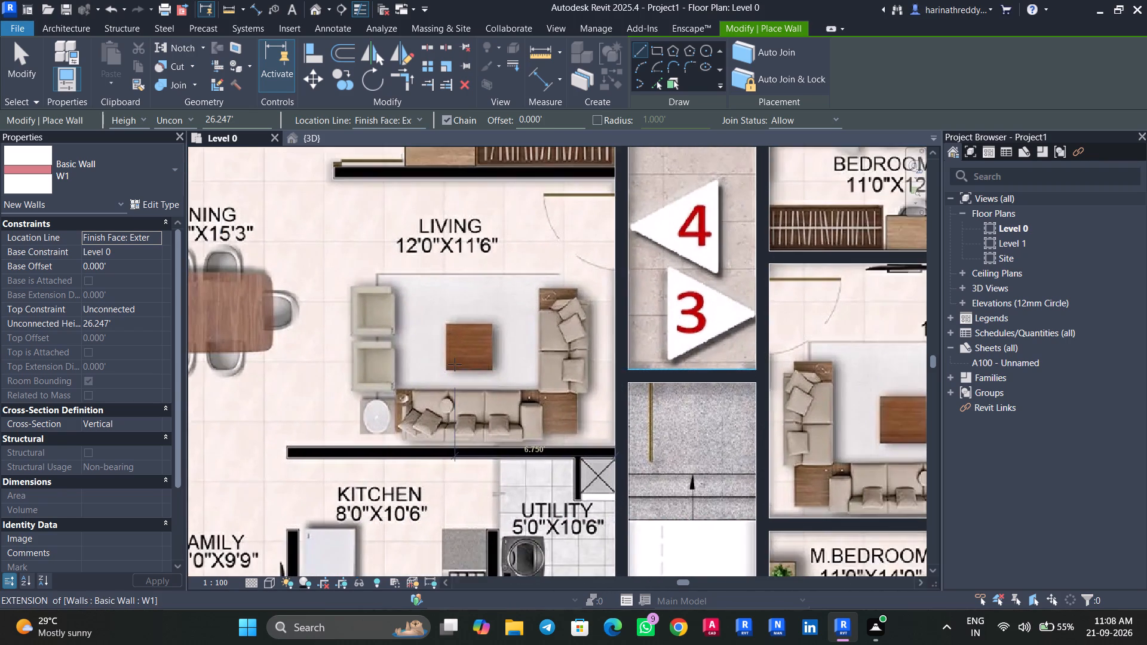
pyautogui.scroll(-6, 455, 364)
pyautogui.moveTo(455, 364); pyautogui.dragTo(495, 561, button='middle')
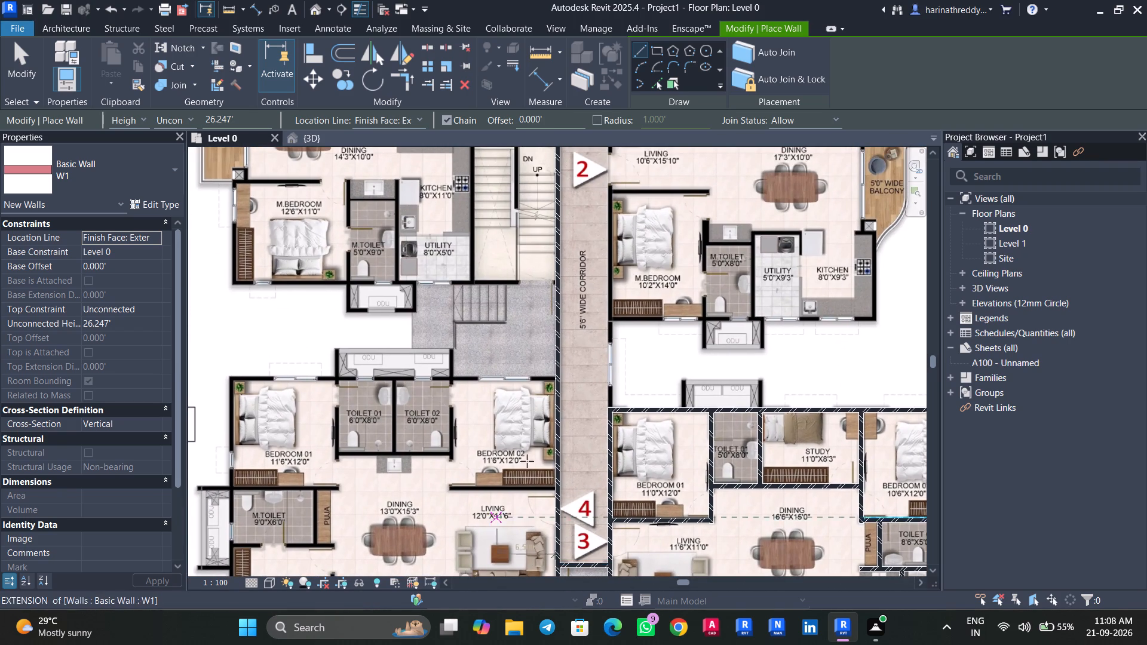
pyautogui.scroll(8, 543, 383)
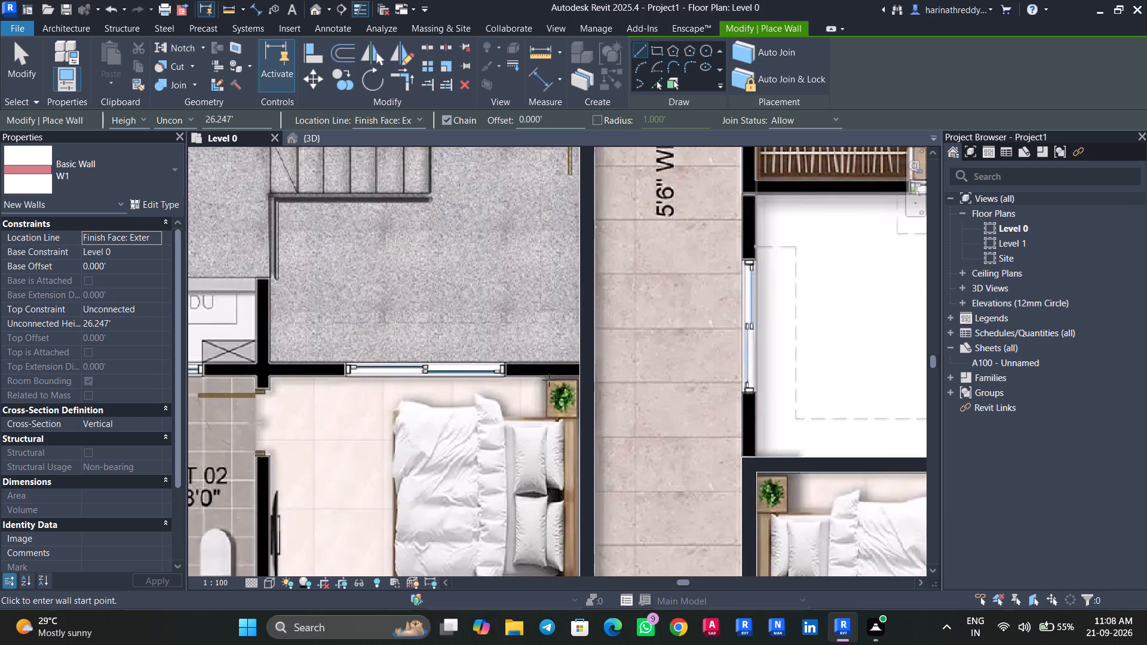
pyautogui.scroll(6, 569, 365)
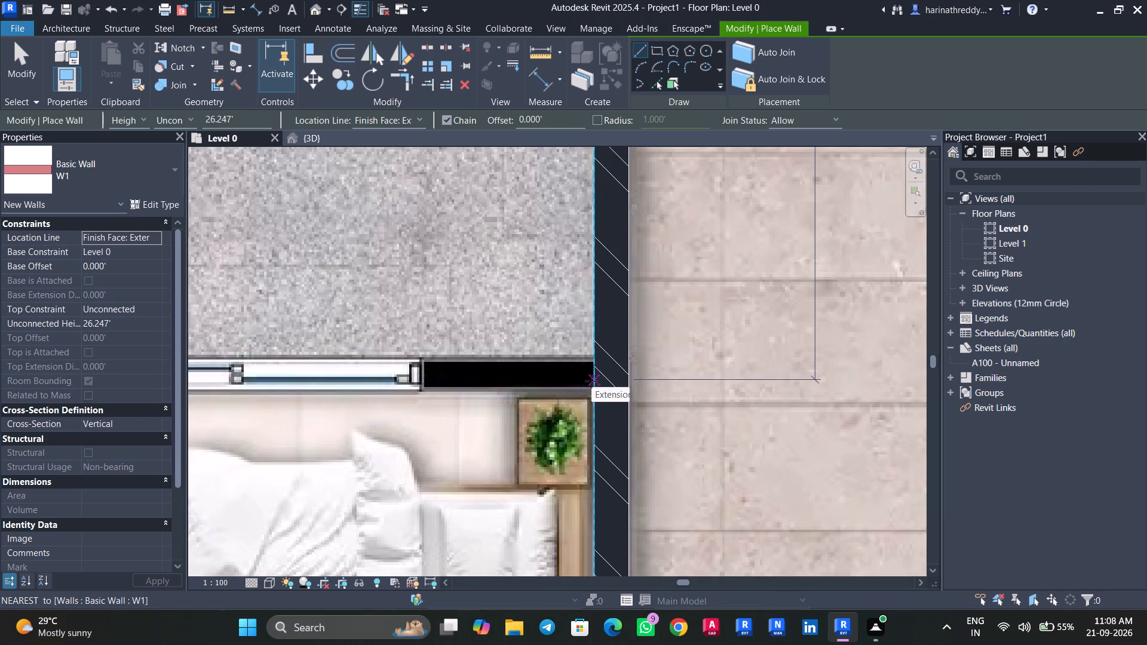
pyautogui.click(590, 385)
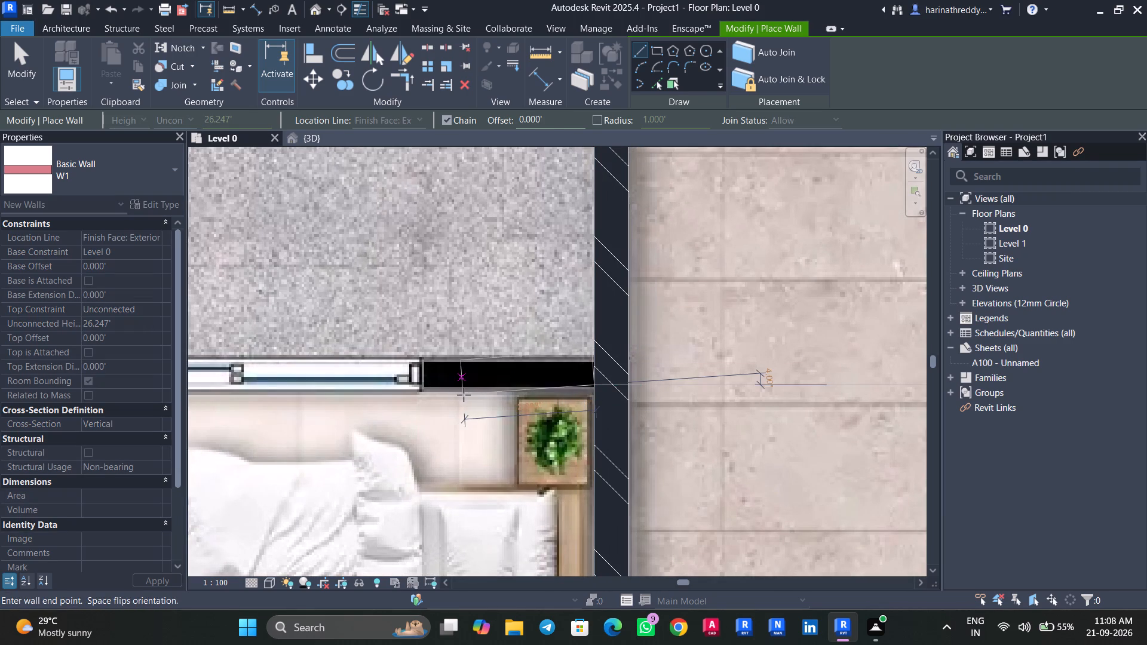
pyautogui.moveTo(280, 397); pyautogui.dragTo(522, 392, button='middle')
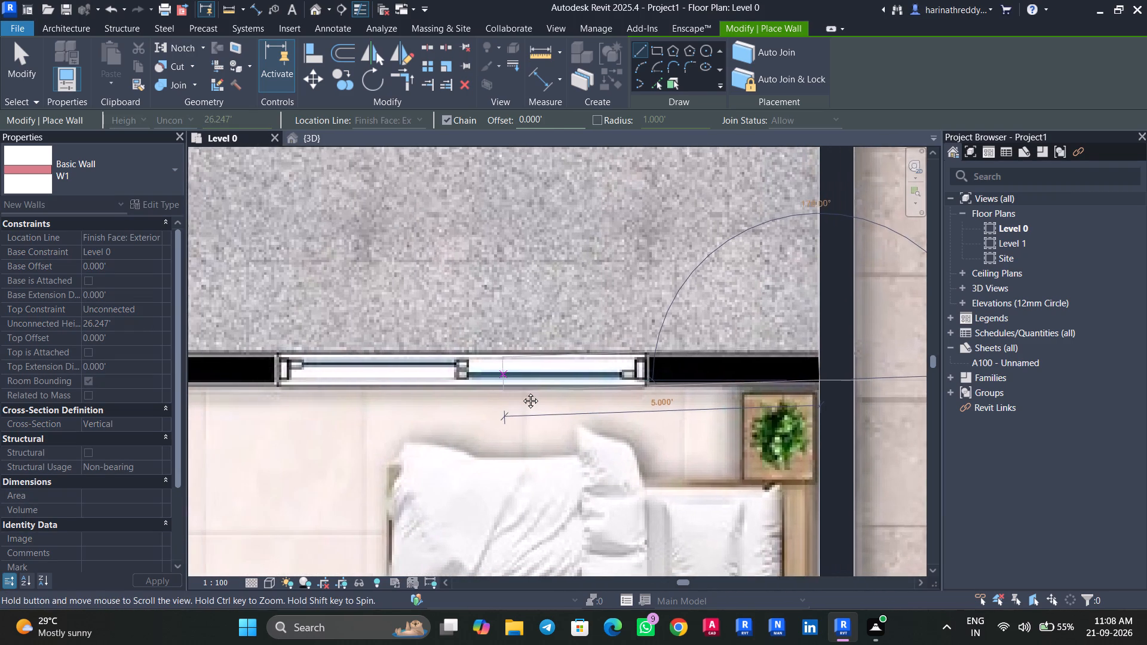
pyautogui.moveTo(522, 392); pyautogui.dragTo(530, 392, button='middle')
pyautogui.scroll(-2, 284, 385)
pyautogui.scroll(1, 284, 385)
pyautogui.scroll(-3, 284, 385)
pyautogui.moveTo(284, 385); pyautogui.dragTo(464, 384, button='middle')
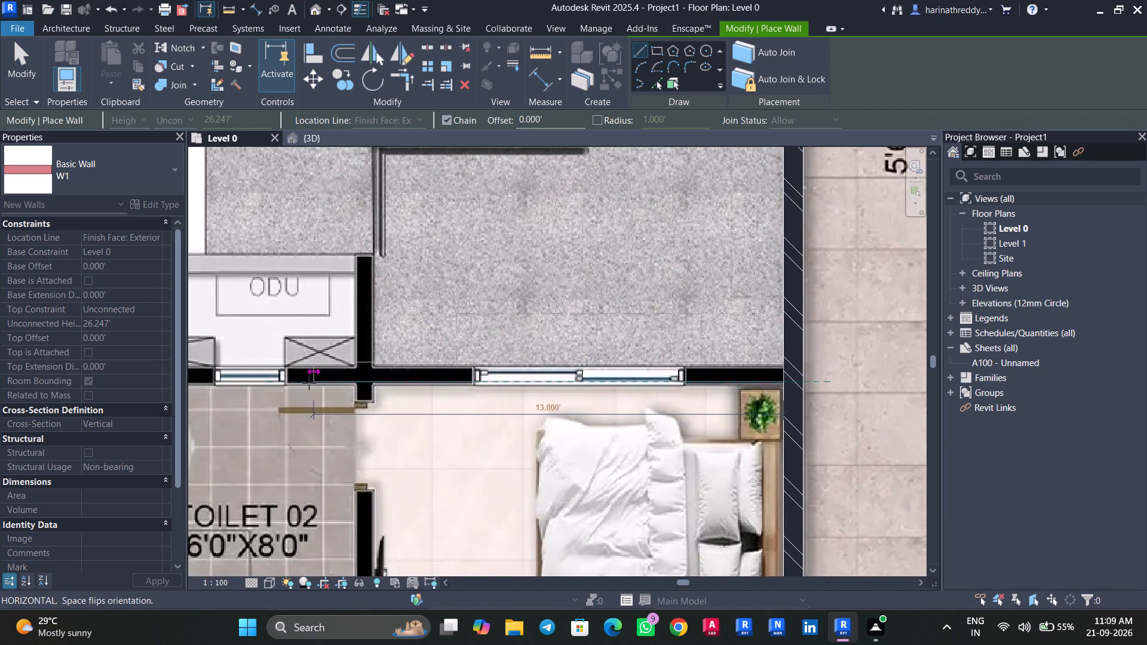
pyautogui.moveTo(312, 384); pyautogui.dragTo(605, 373, button='middle')
pyautogui.scroll(-1, 419, 391)
pyautogui.moveTo(349, 374); pyautogui.dragTo(730, 361, button='middle')
pyautogui.moveTo(438, 371); pyautogui.dragTo(669, 371, button='middle')
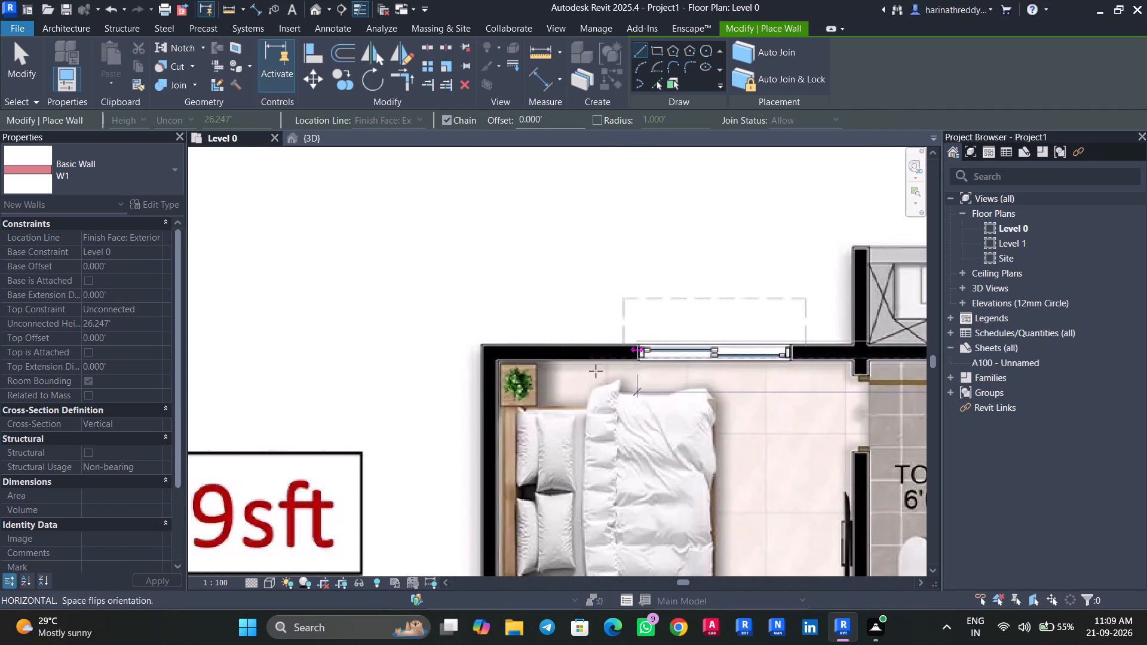
pyautogui.scroll(6, 490, 371)
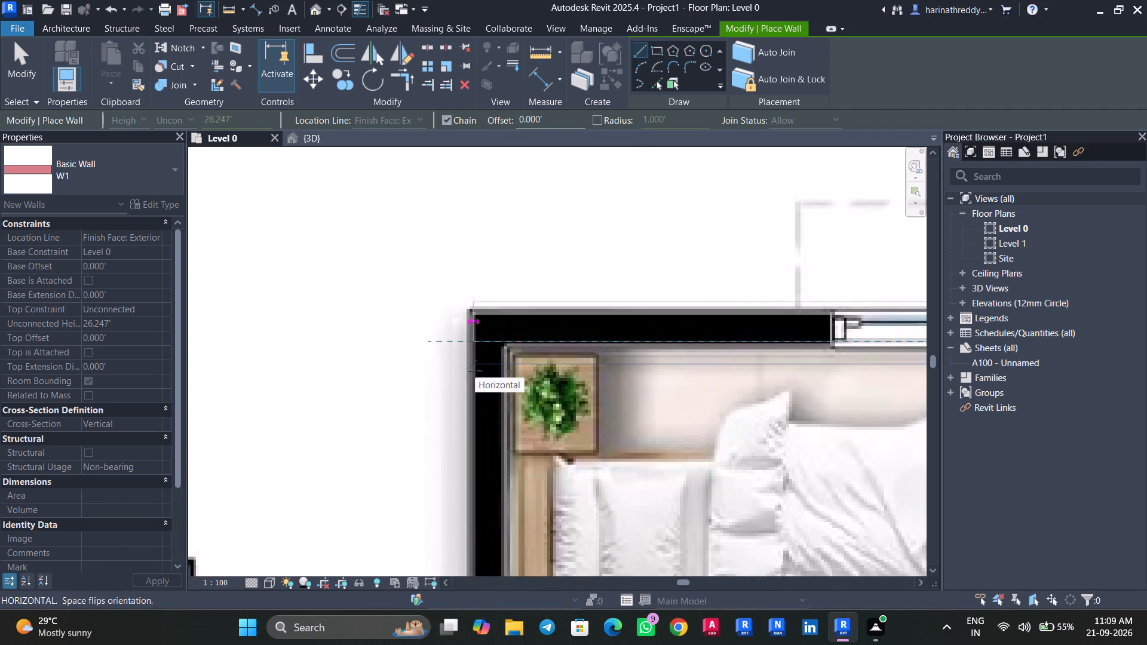
pyautogui.click(468, 369)
pyautogui.press('Escape')
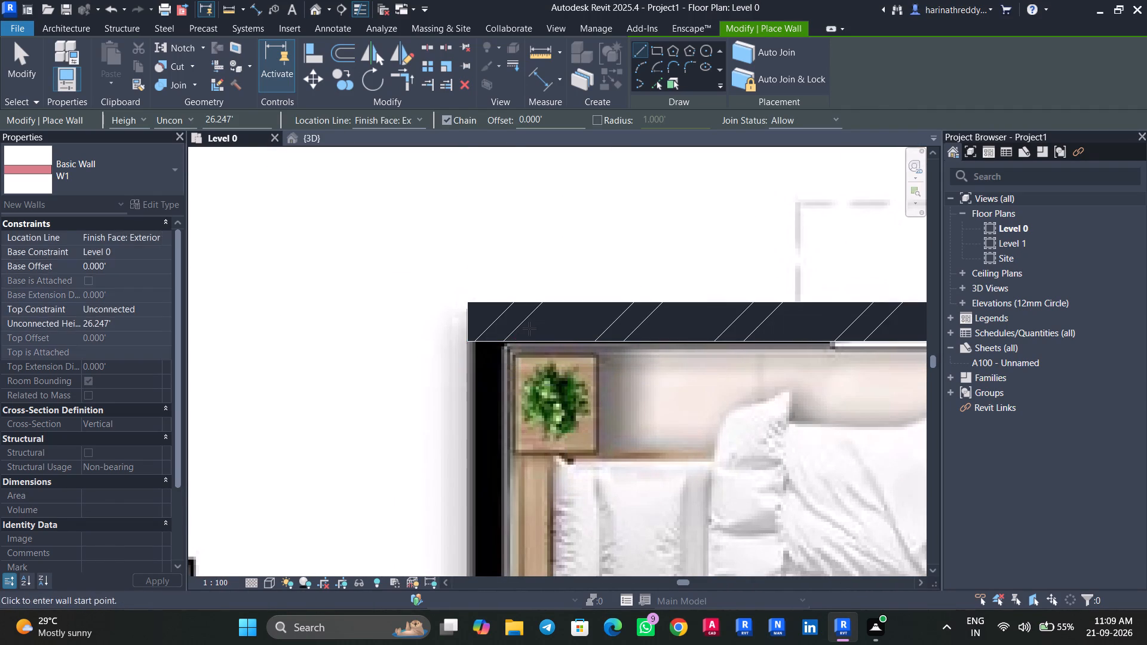
pyautogui.press('Escape')
# Nudge the wall above the bedrooms and toilets two increments down to align it with the plan image.
pyautogui.click(529, 328)
pyautogui.press('Down')
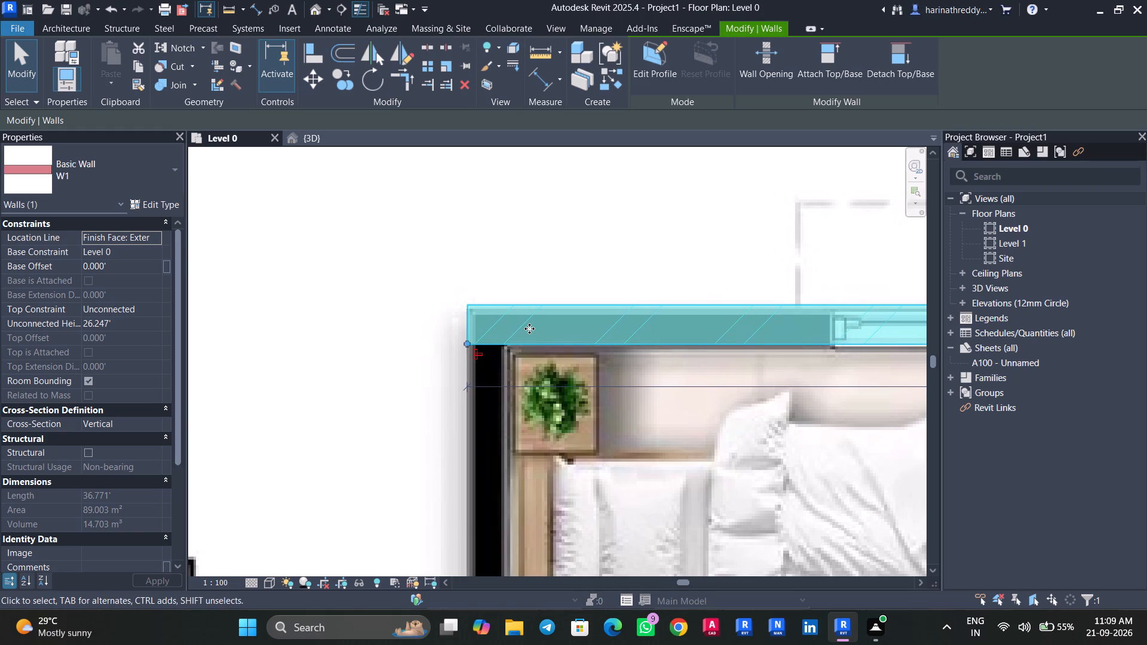
pyautogui.press('Down')
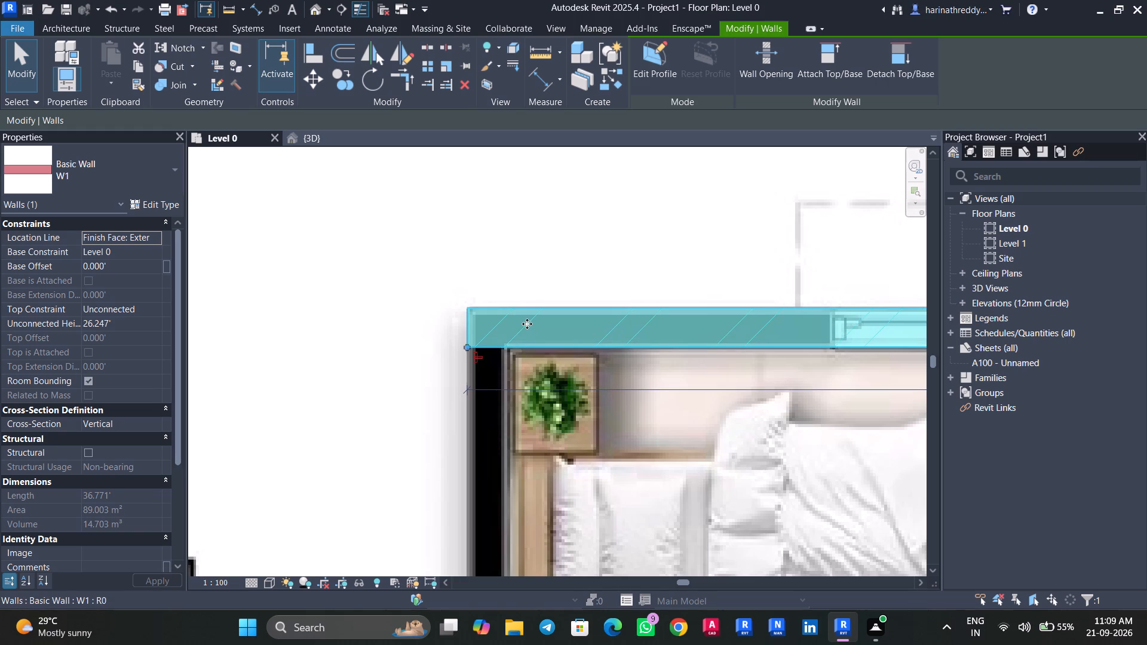
# Examine the traced walls against the plan image around the marker 4 unit, its 5'0" wide balcony and the neighbouring marker 3 unit.
pyautogui.scroll(-13, 539, 347)
pyautogui.moveTo(540, 349); pyautogui.dragTo(375, 370, button='middle')
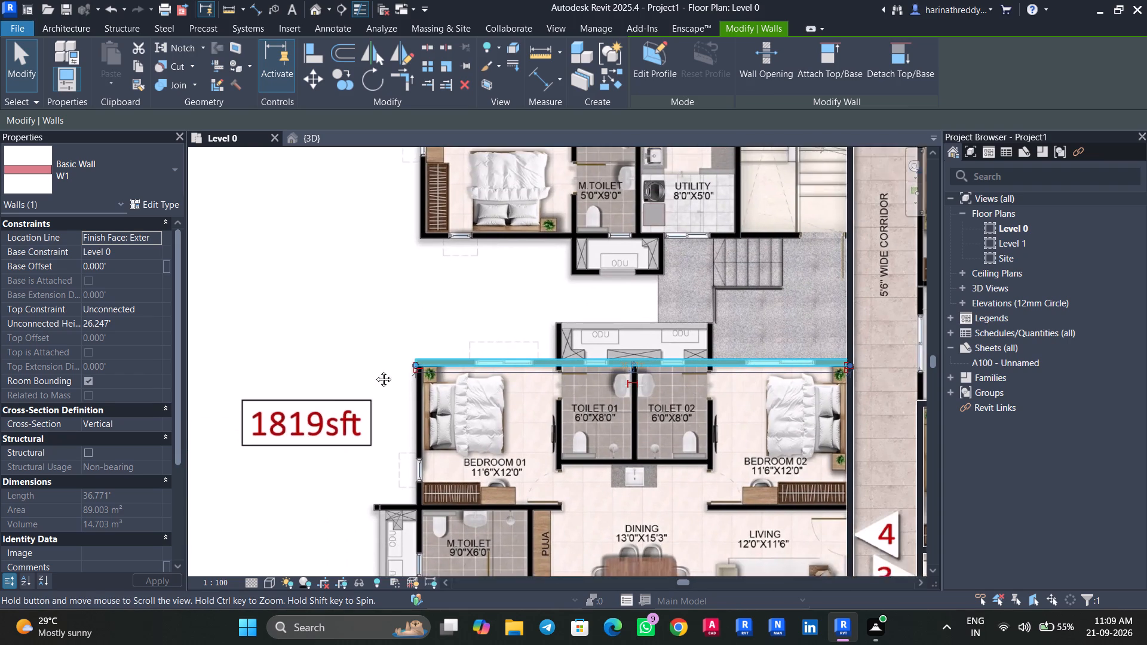
pyautogui.moveTo(375, 370); pyautogui.dragTo(275, 373, button='middle')
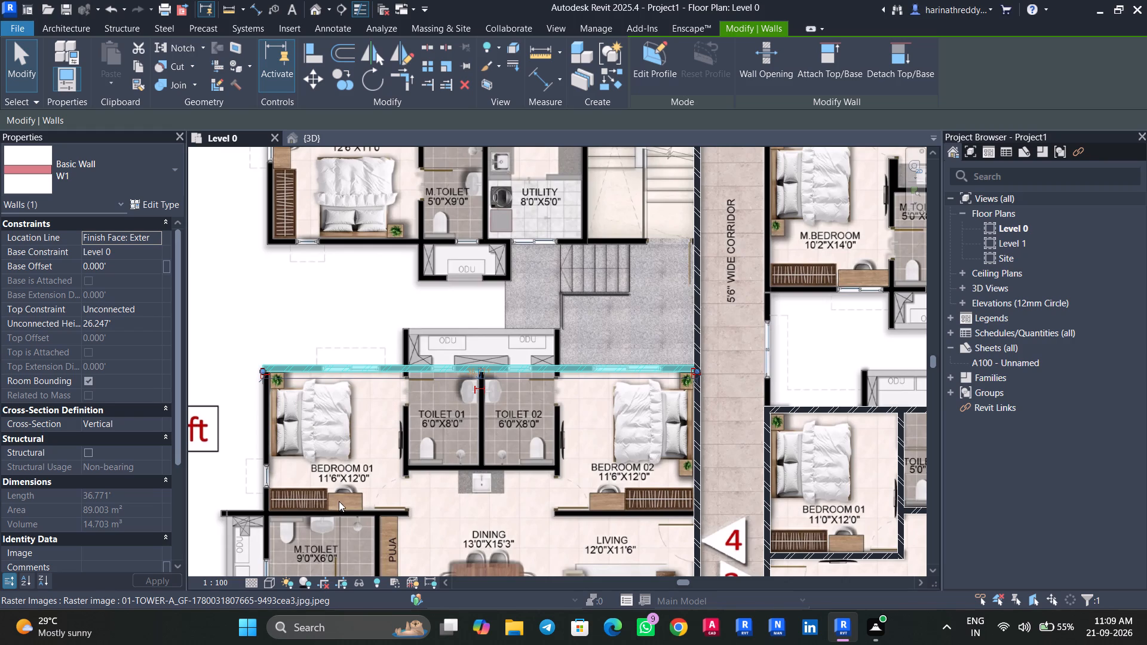
pyautogui.scroll(-1, 402, 524)
pyautogui.moveTo(410, 537); pyautogui.dragTo(440, 36, button='middle')
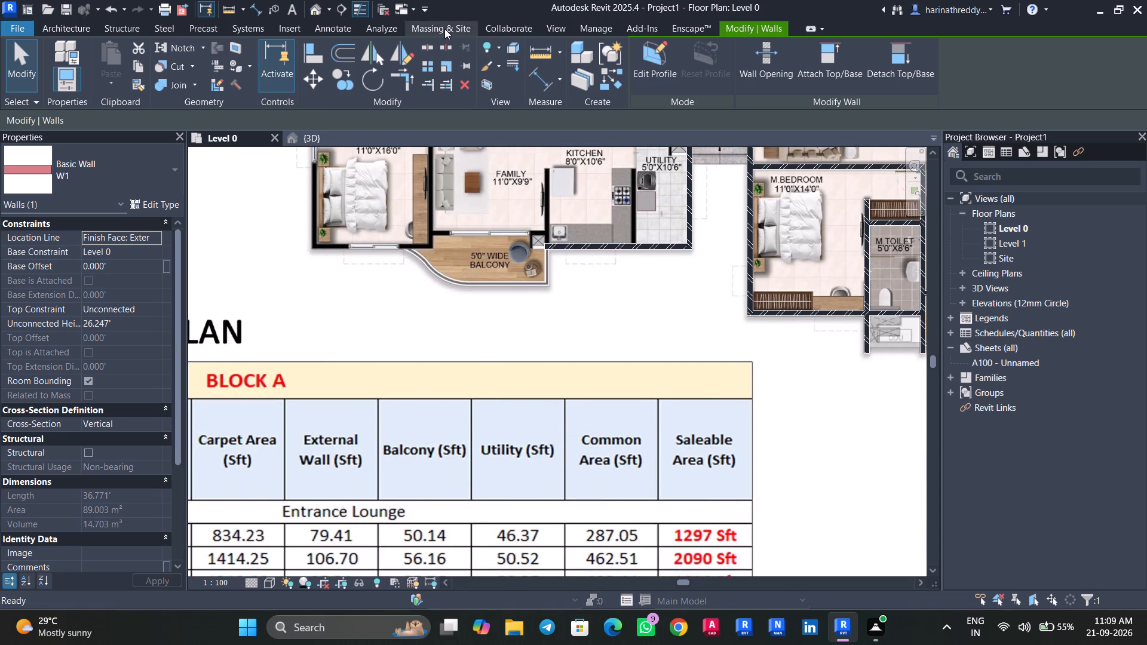
pyautogui.scroll(9, 484, 212)
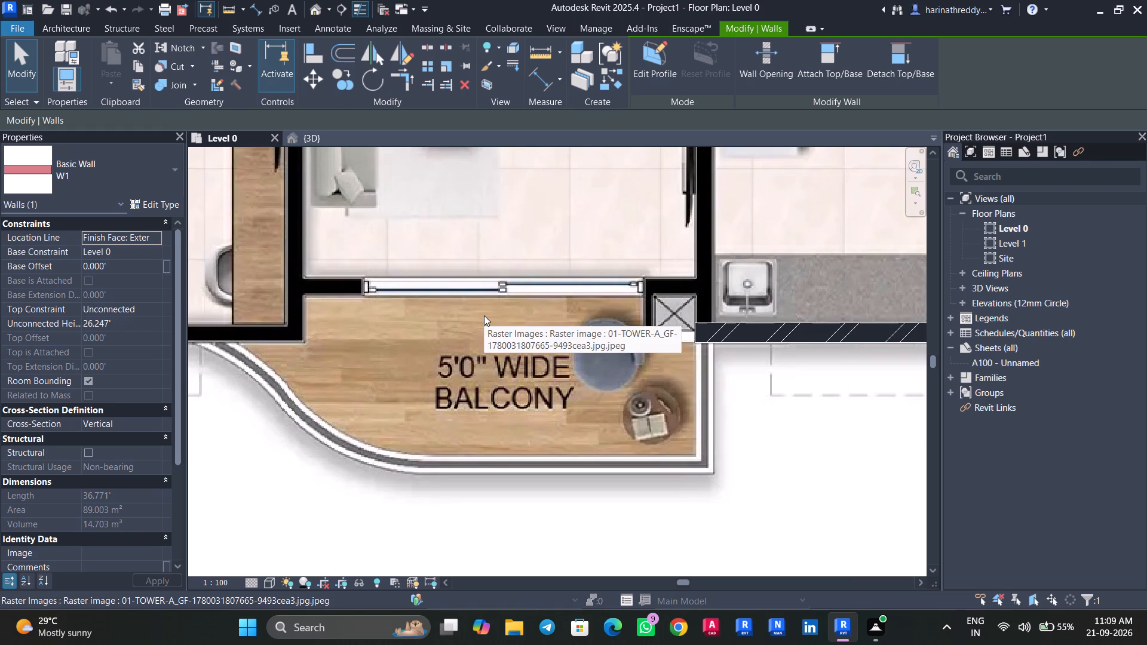
pyautogui.scroll(3, 484, 315)
pyautogui.scroll(-11, 486, 315)
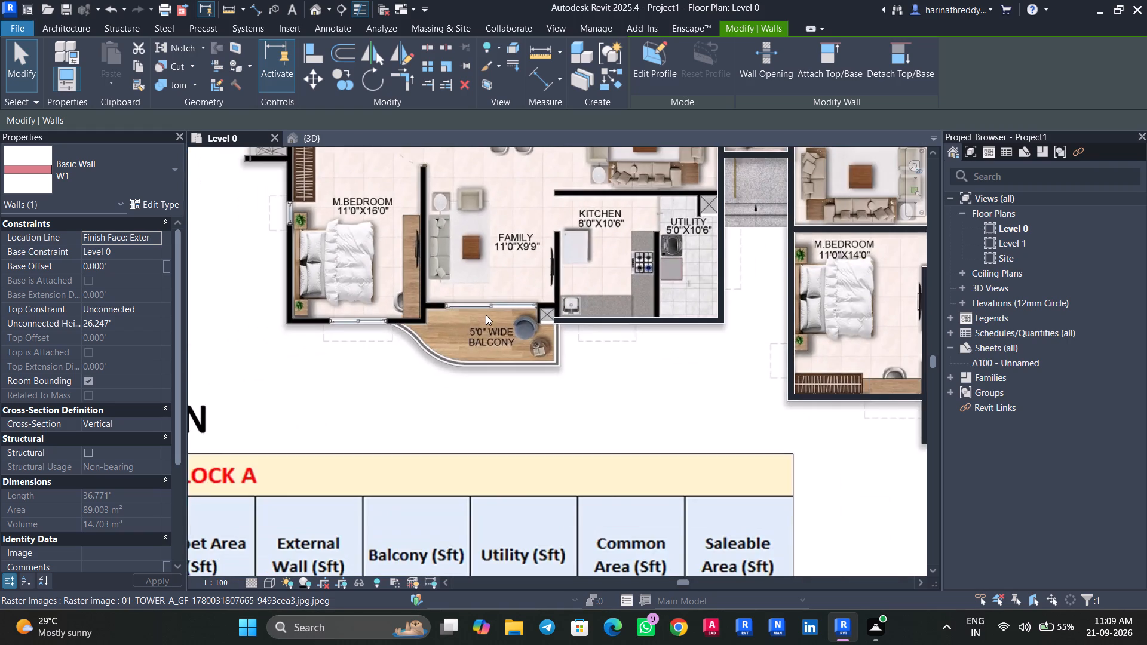
pyautogui.scroll(-3, 486, 315)
pyautogui.moveTo(484, 320); pyautogui.dragTo(311, 350, button='middle')
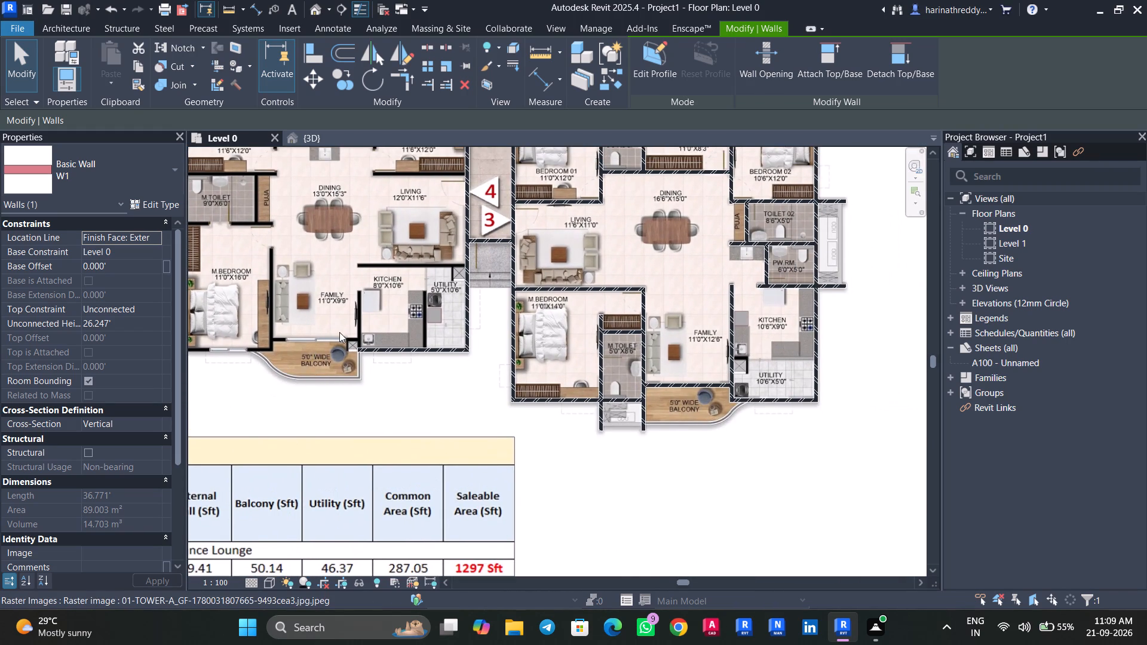
pyautogui.moveTo(316, 318); pyautogui.dragTo(400, 437, button='middle')
# Draw a vertical W1 wall along the outer side of BEDROOM 01, M.TOILET and M.BEDROOM, from the wall above BEDROOM 01 to M.BEDROOM's bottom outer edge.
pyautogui.scroll(4, 264, 290)
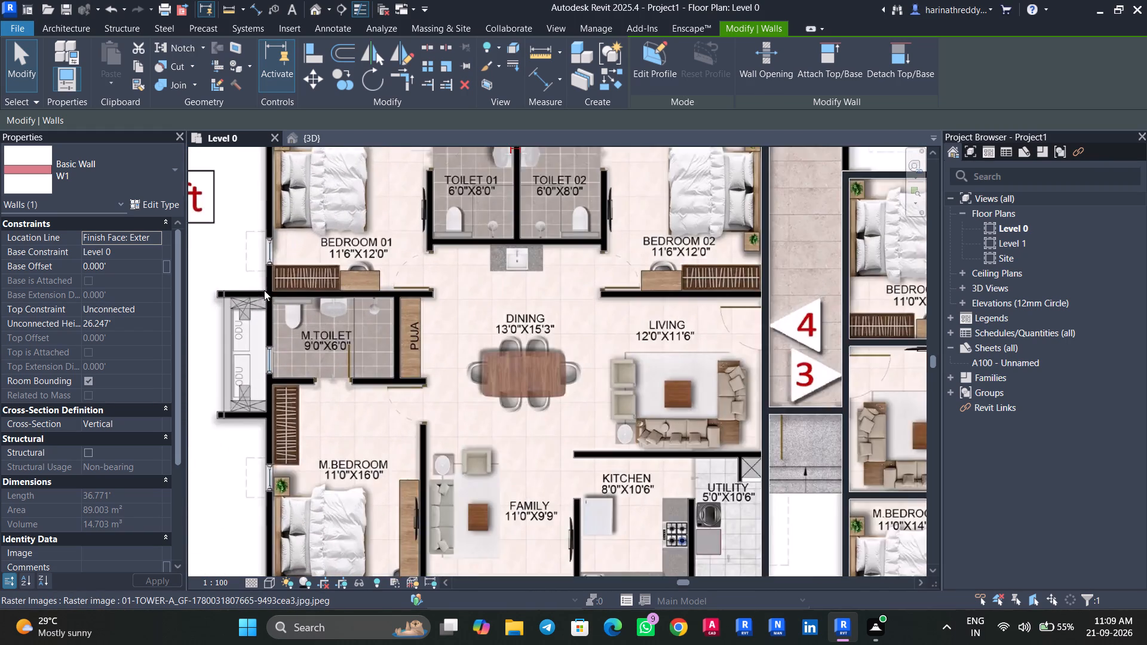
pyautogui.scroll(1, 264, 290)
pyautogui.scroll(1, 303, 148)
pyautogui.moveTo(287, 172); pyautogui.dragTo(314, 348, button='middle')
pyautogui.scroll(7, 287, 311)
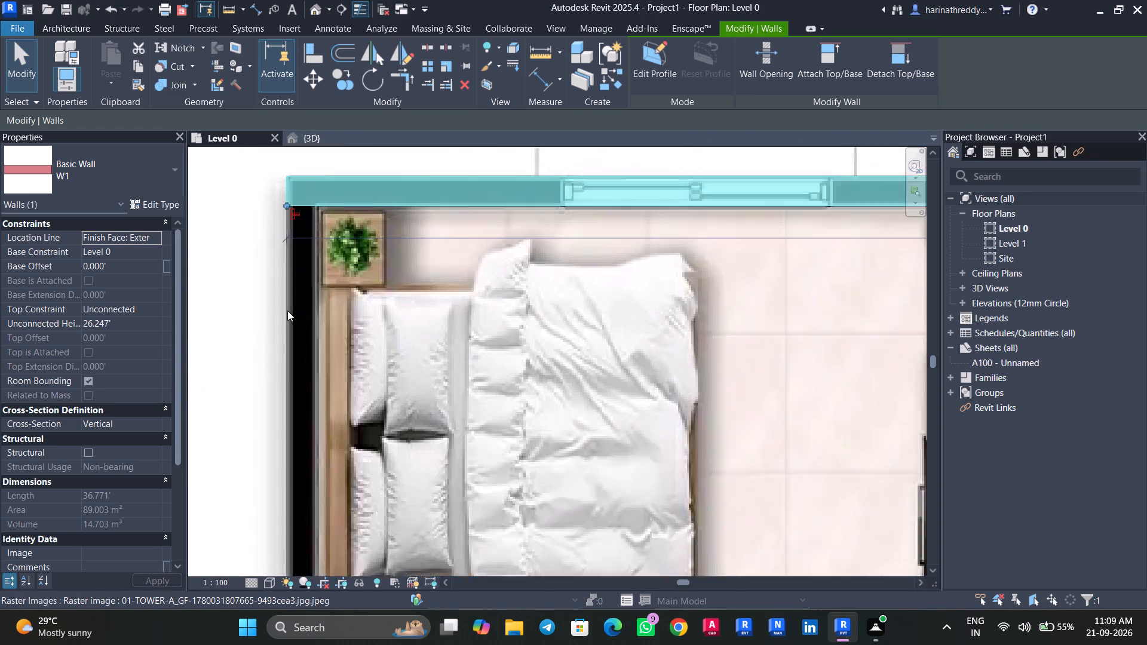
pyautogui.scroll(2, 287, 311)
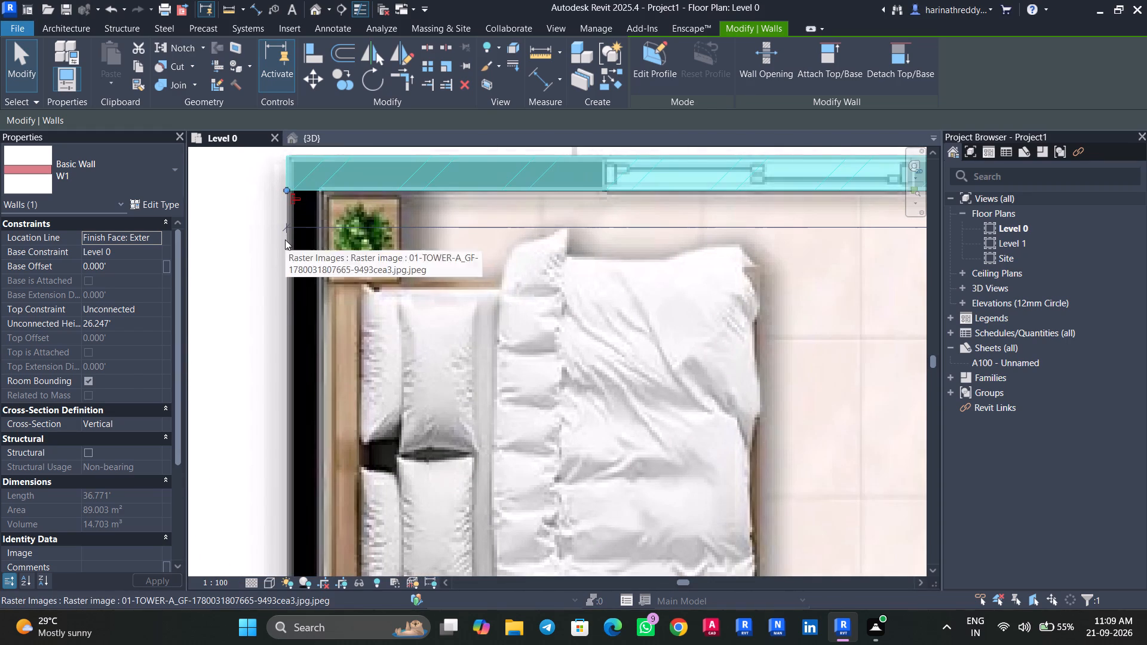
pyautogui.press('Escape')
pyautogui.write('WA')
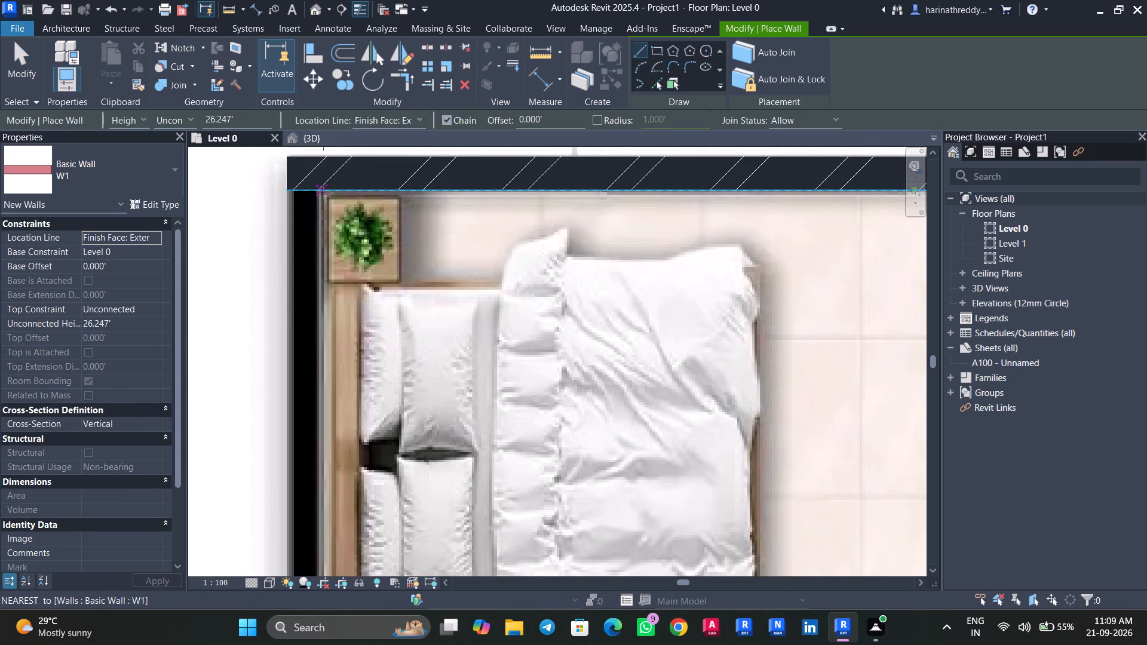
pyautogui.scroll(7, 321, 193)
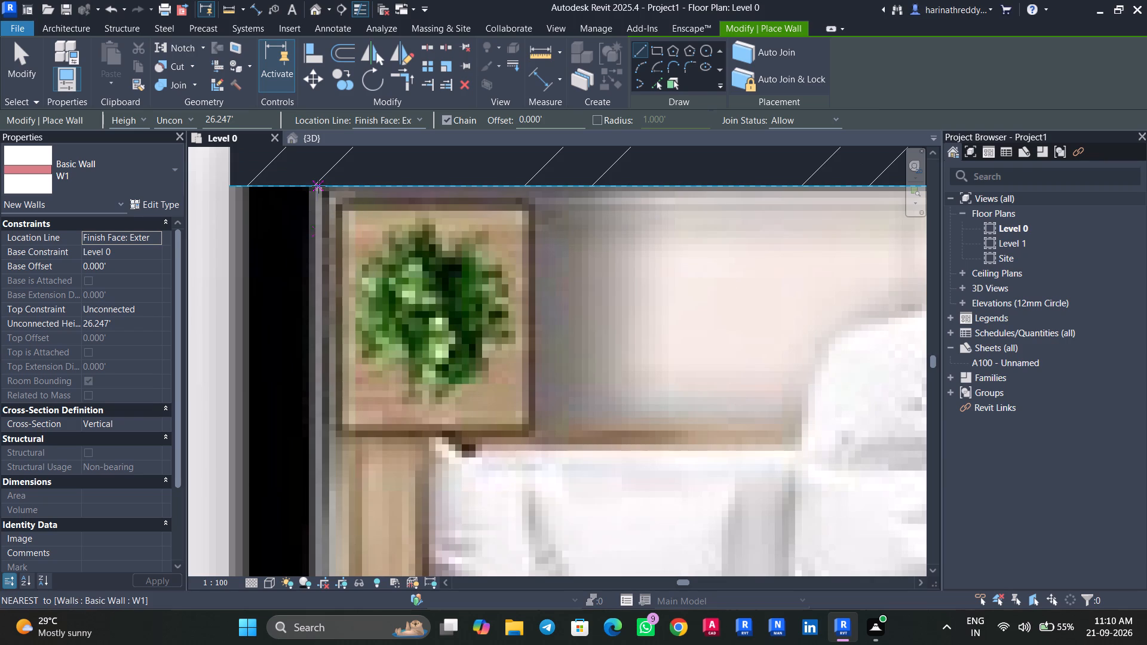
pyautogui.click(318, 186)
pyautogui.scroll(-6, 321, 277)
pyautogui.moveTo(321, 277); pyautogui.dragTo(303, 198, button='middle')
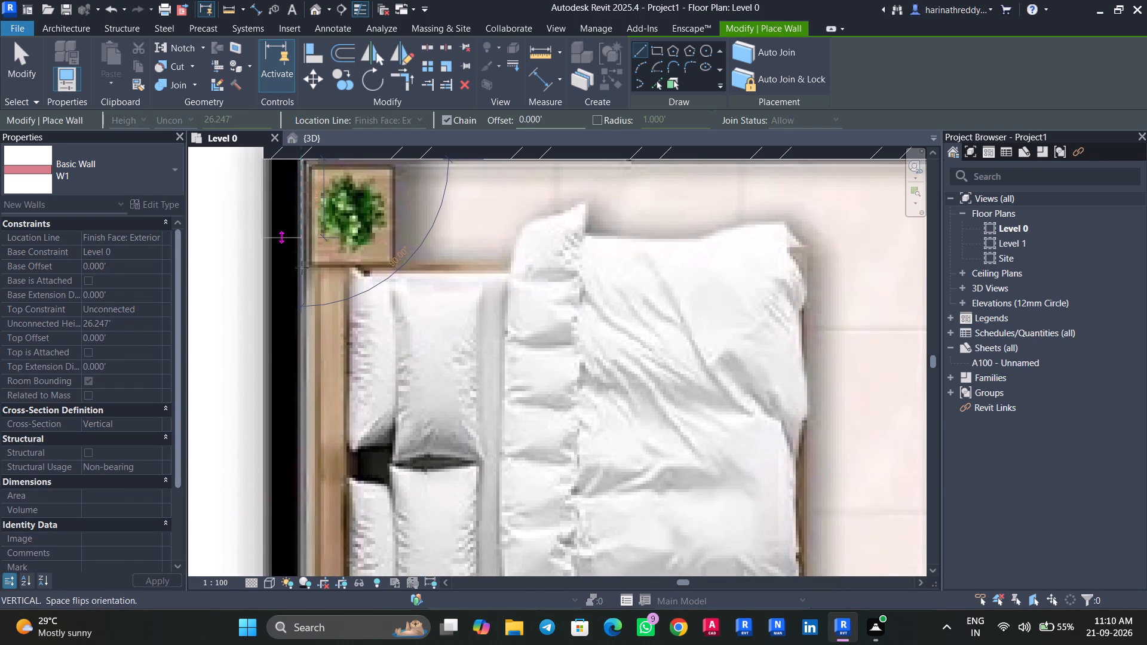
pyautogui.scroll(-5, 305, 371)
pyautogui.moveTo(305, 373); pyautogui.dragTo(301, 200, button='middle')
pyautogui.scroll(-1, 301, 199)
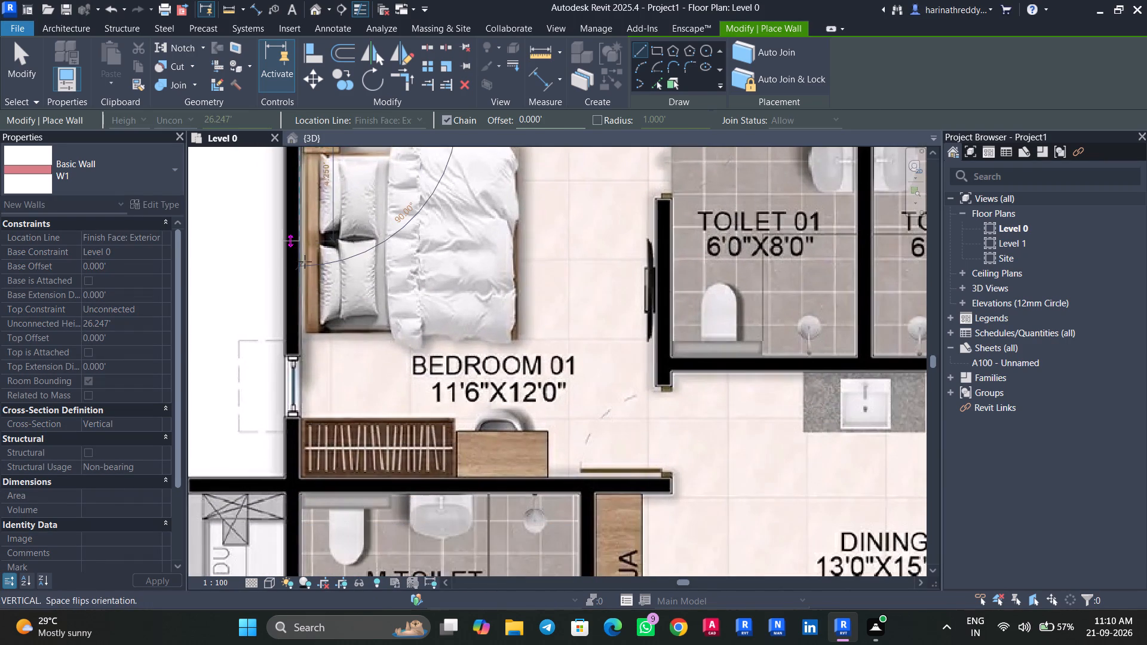
pyautogui.moveTo(290, 488); pyautogui.dragTo(288, 488, button='middle')
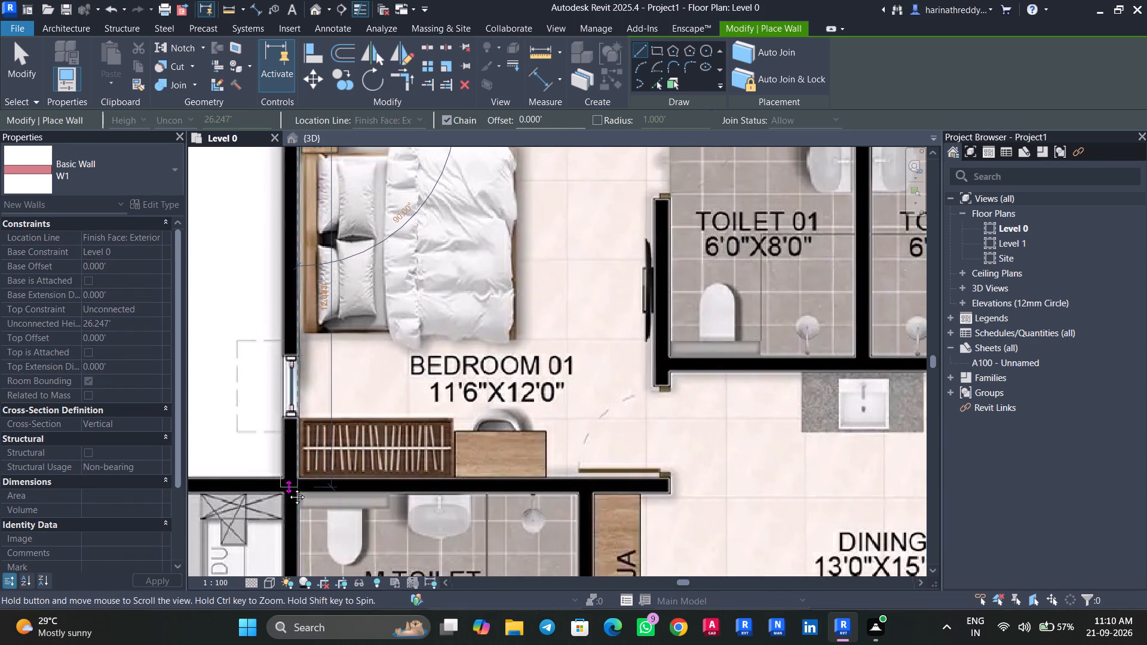
pyautogui.moveTo(288, 488); pyautogui.dragTo(328, 231, button='middle')
pyautogui.scroll(-1, 336, 404)
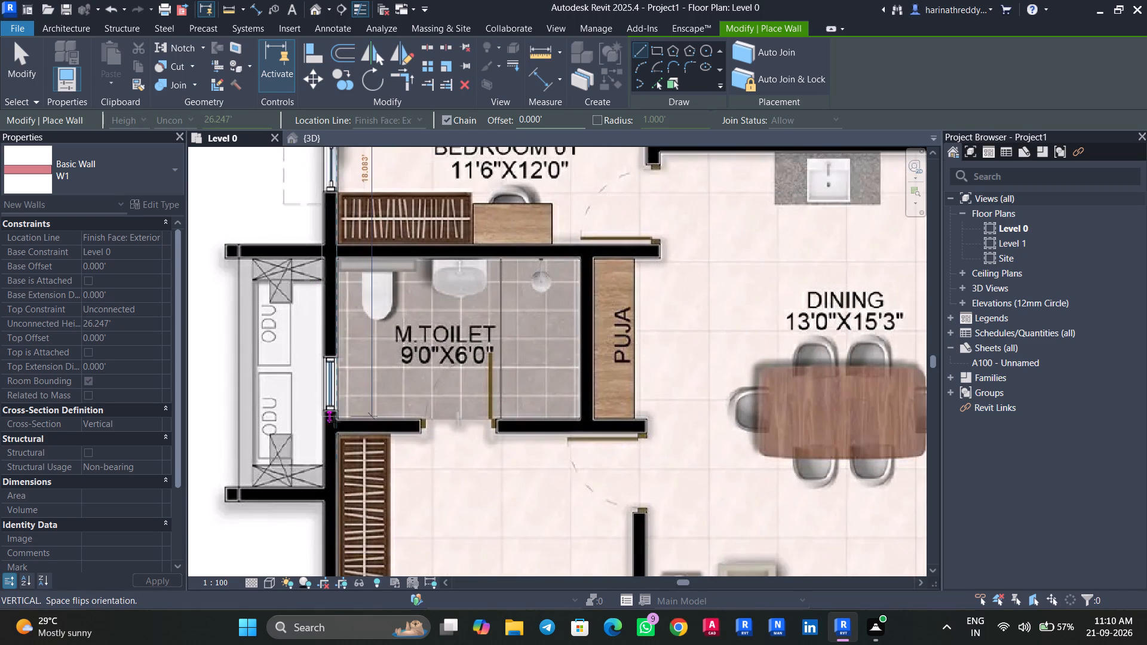
pyautogui.moveTo(332, 428); pyautogui.dragTo(377, 215, button='middle')
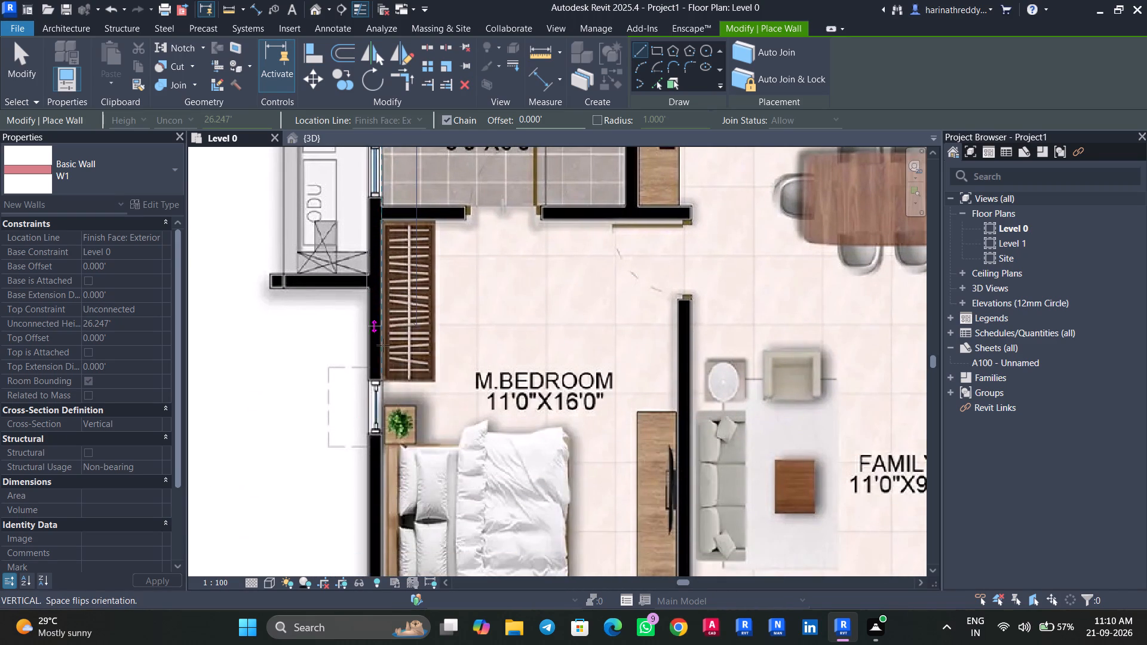
pyautogui.moveTo(388, 436); pyautogui.dragTo(394, 187, button='middle')
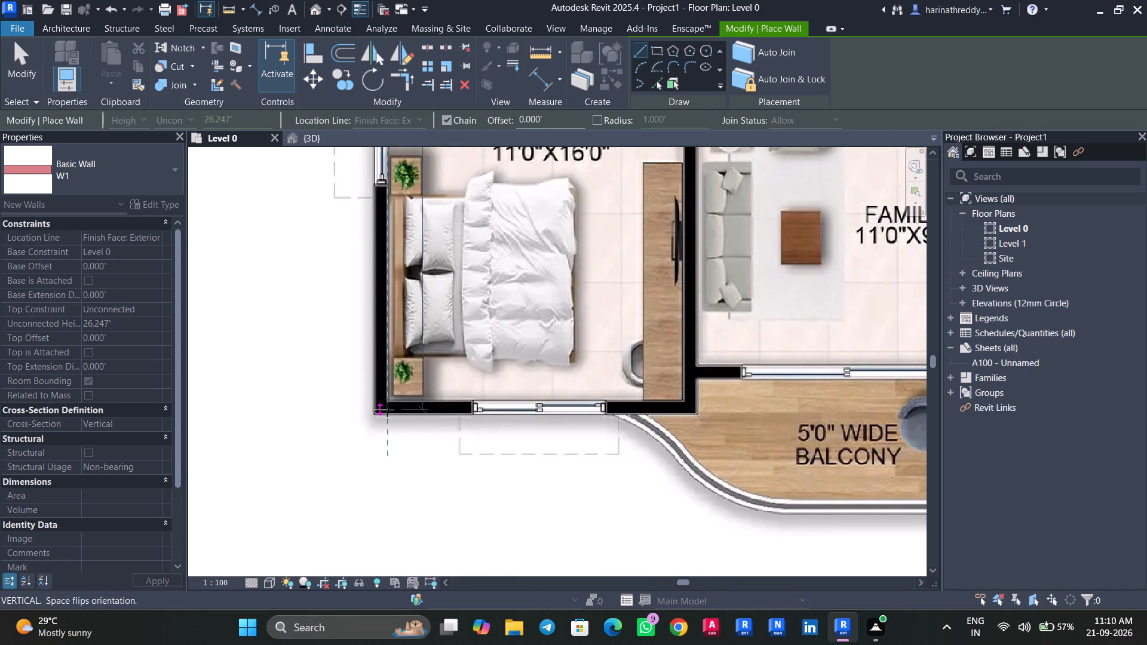
pyautogui.scroll(14, 389, 412)
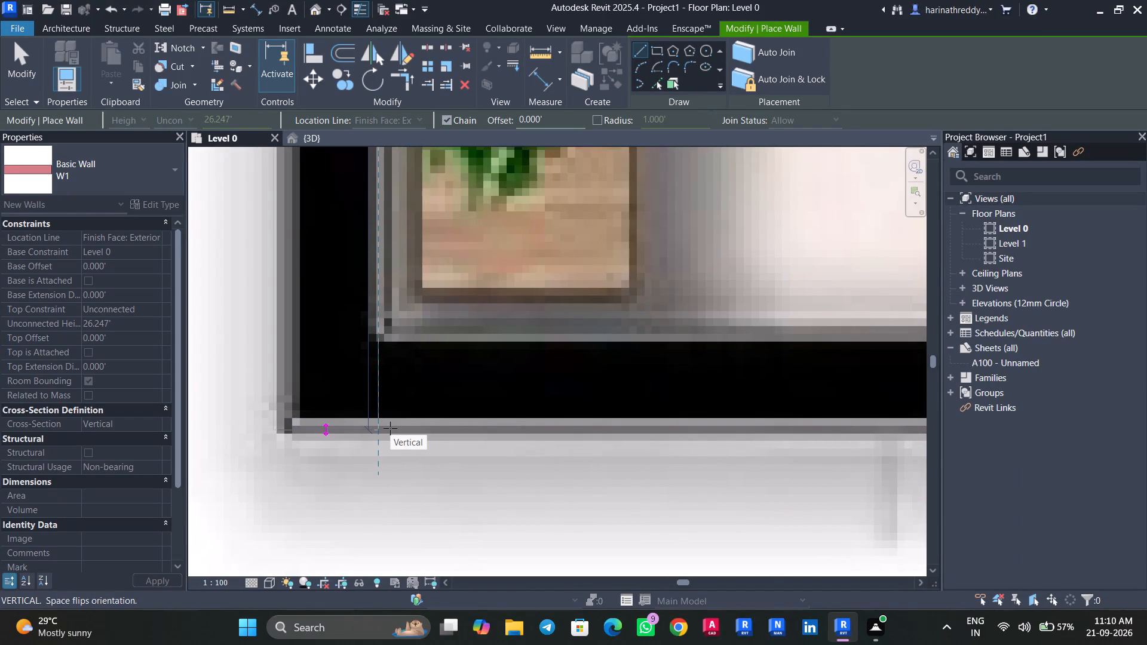
pyautogui.click(390, 428)
pyautogui.press('Escape')
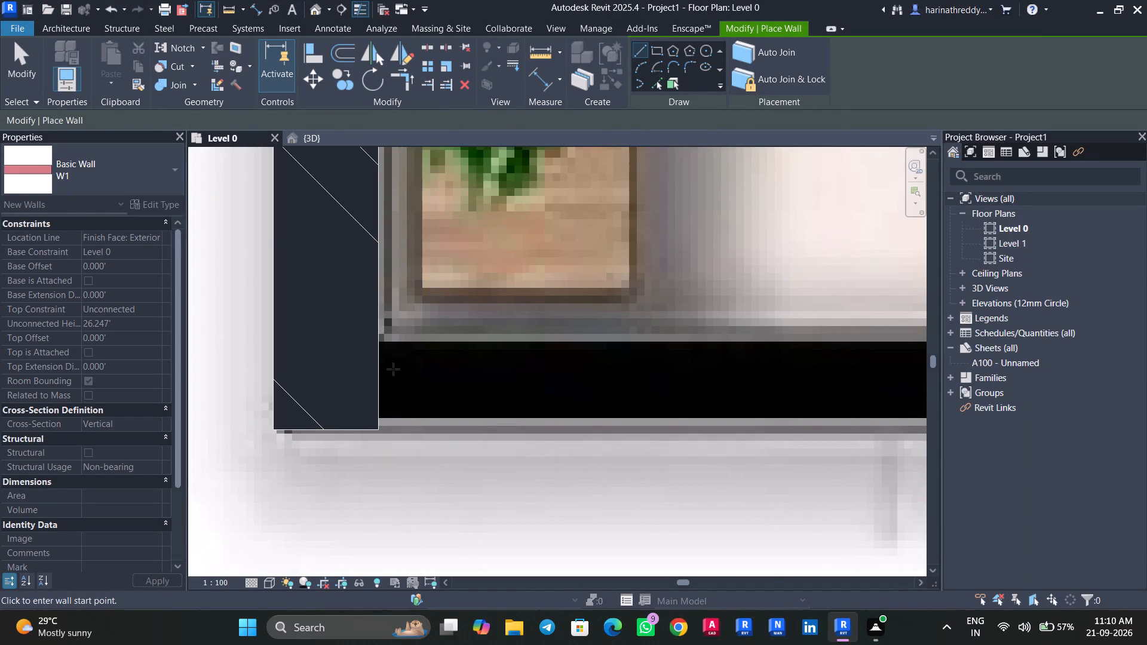
# Draw a horizontal W1 wall about 11.4 ft long along M.BEDROOM's bottom edge, from the outer wall to the balcony-side corner.
pyautogui.click(382, 342)
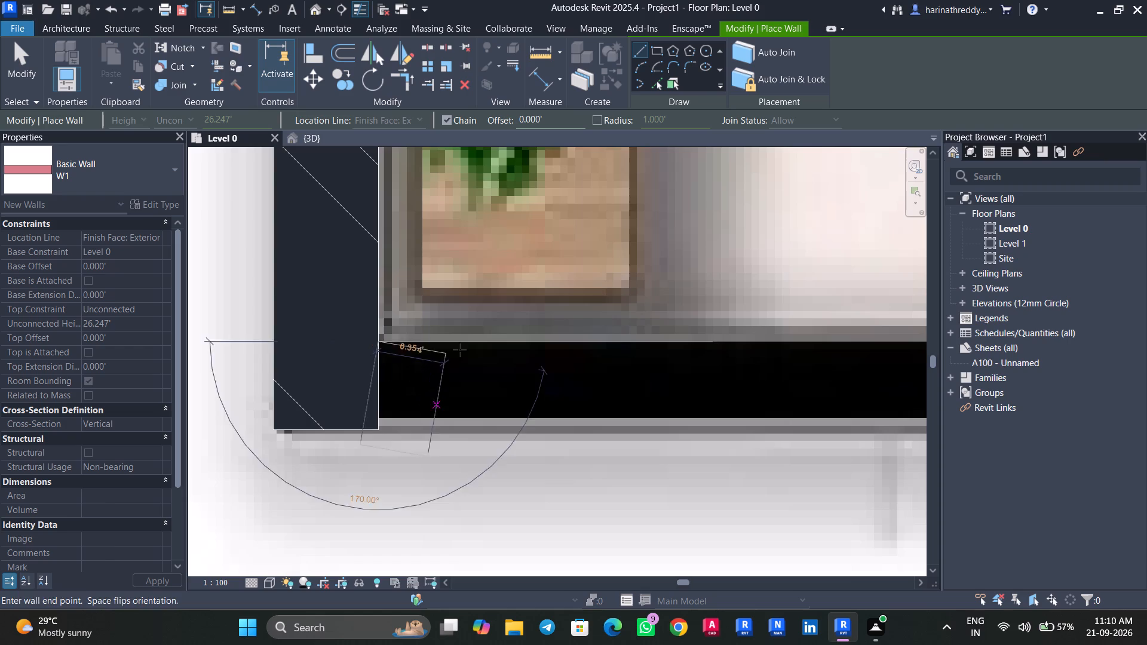
pyautogui.scroll(-4, 540, 349)
pyautogui.moveTo(540, 349); pyautogui.dragTo(410, 345, button='middle')
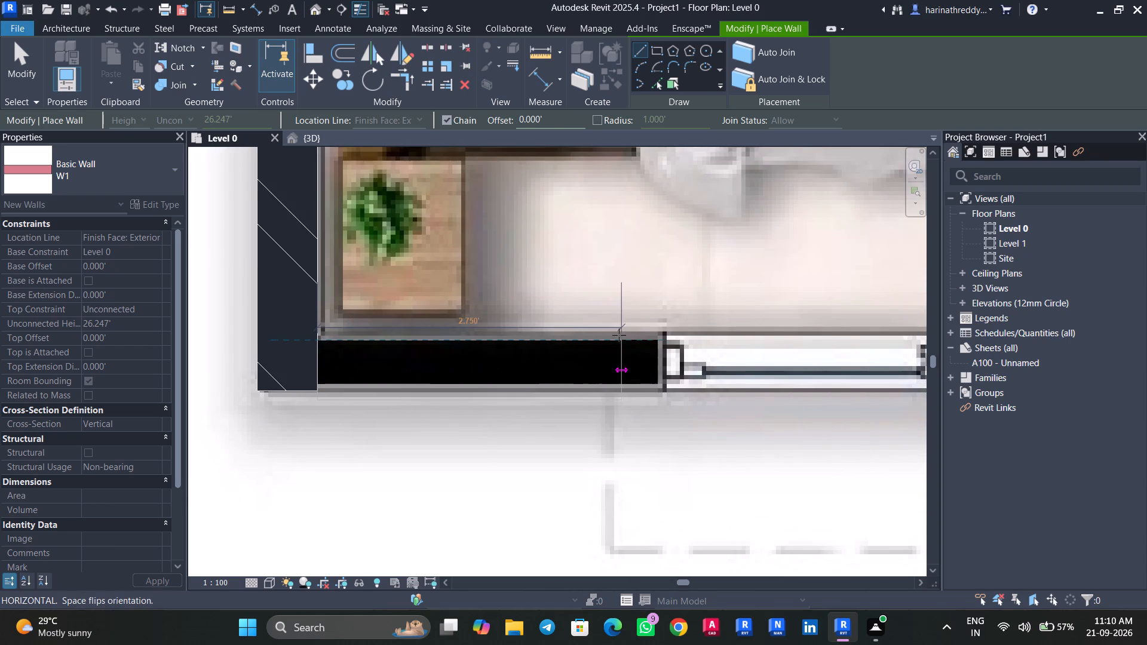
pyautogui.scroll(-5, 619, 335)
pyautogui.moveTo(619, 335); pyautogui.dragTo(304, 332, button='middle')
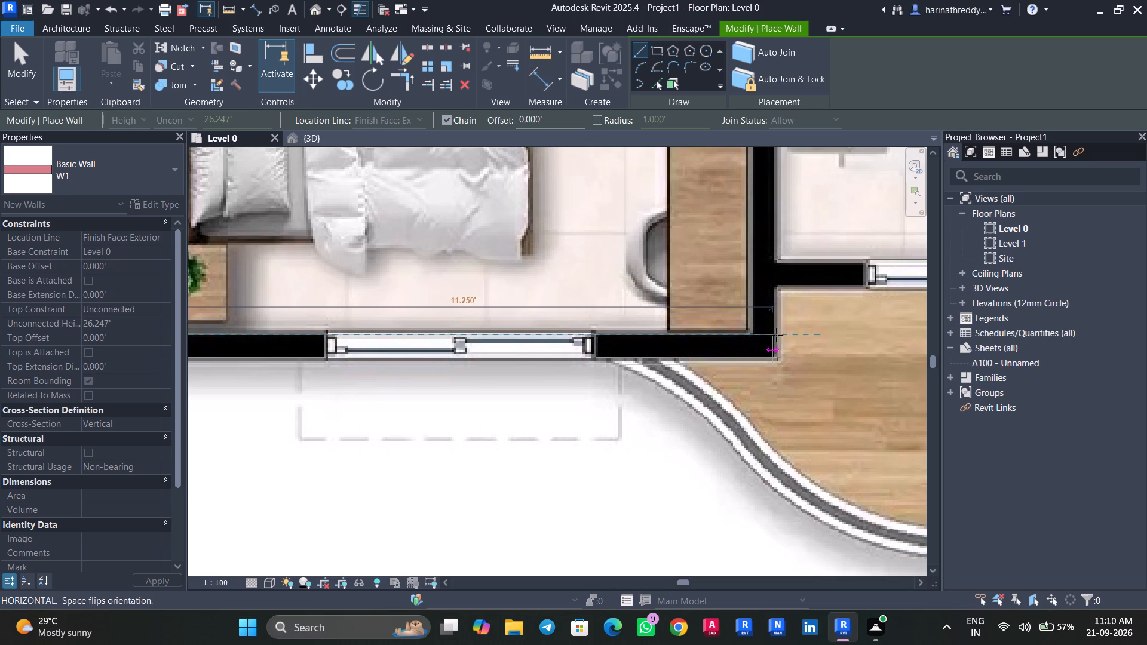
pyautogui.scroll(10, 779, 339)
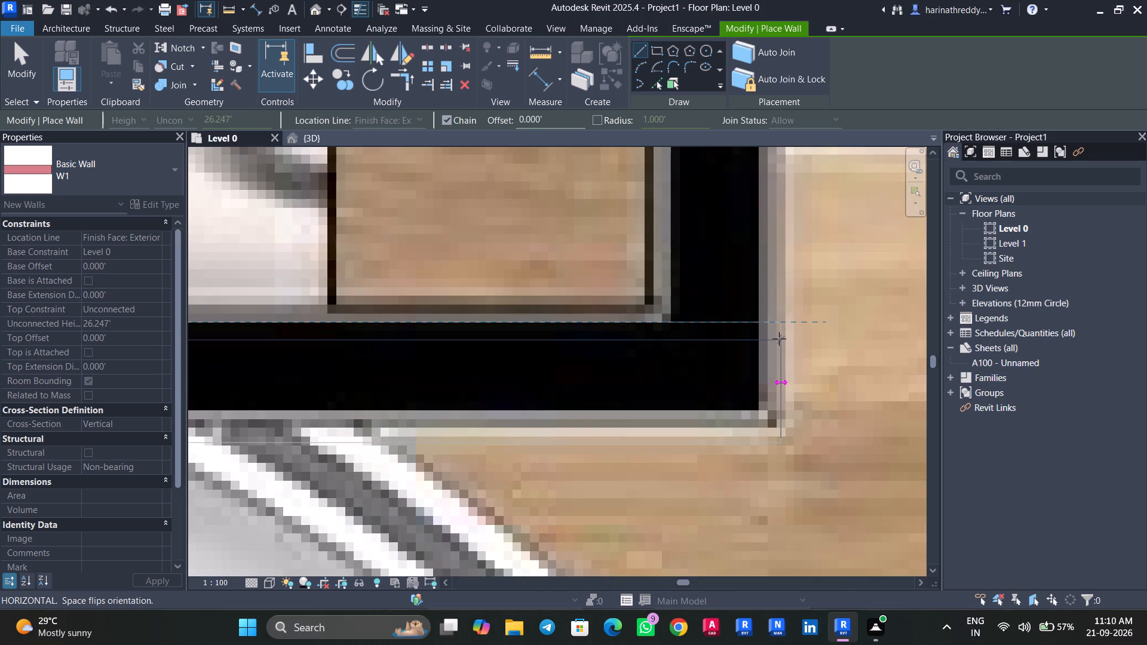
pyautogui.click(780, 327)
pyautogui.press('Escape')
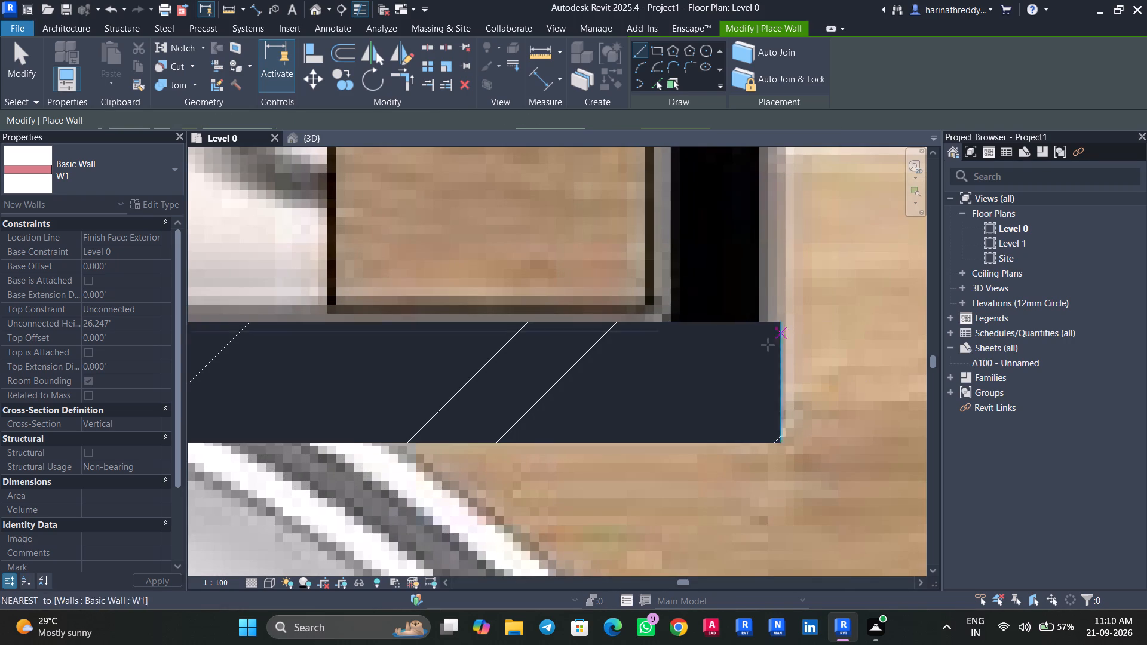
pyautogui.press('Escape')
# Nudge the vertical outer wall beside M.BEDROOM one increment right, toward the wall line in the plan image.
pyautogui.scroll(-3, 556, 358)
pyautogui.scroll(-5, 326, 354)
pyautogui.moveTo(324, 352); pyautogui.dragTo(681, 353, button='middle')
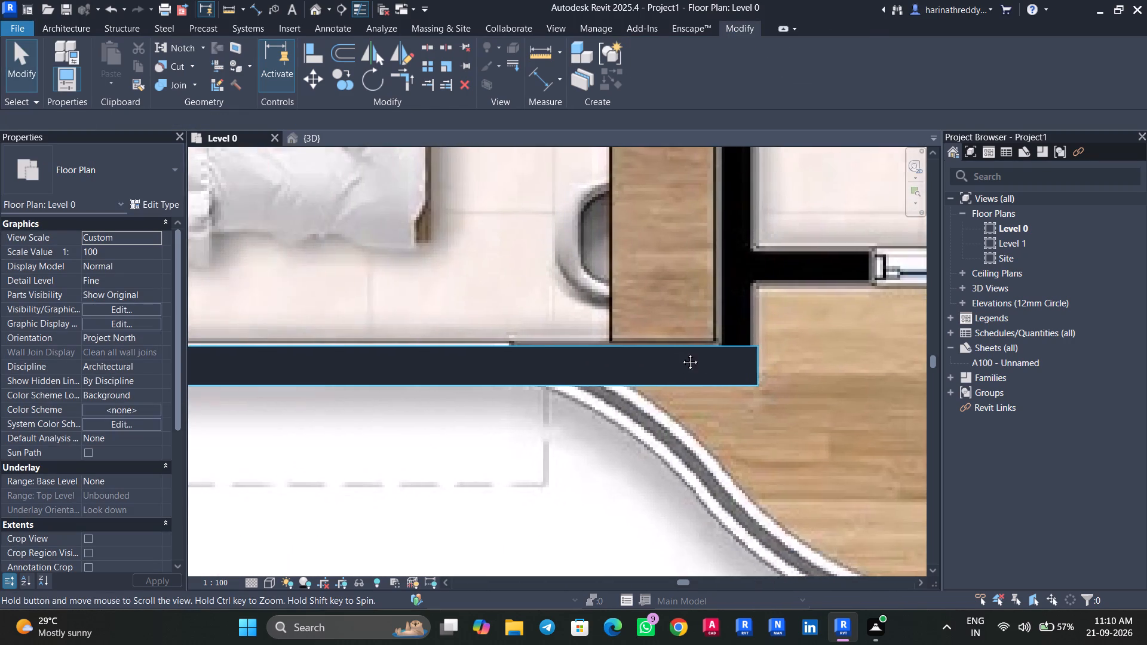
pyautogui.moveTo(681, 353); pyautogui.dragTo(690, 353, button='middle')
pyautogui.scroll(-1, 33, 348)
pyautogui.moveTo(238, 345); pyautogui.dragTo(561, 353, button='middle')
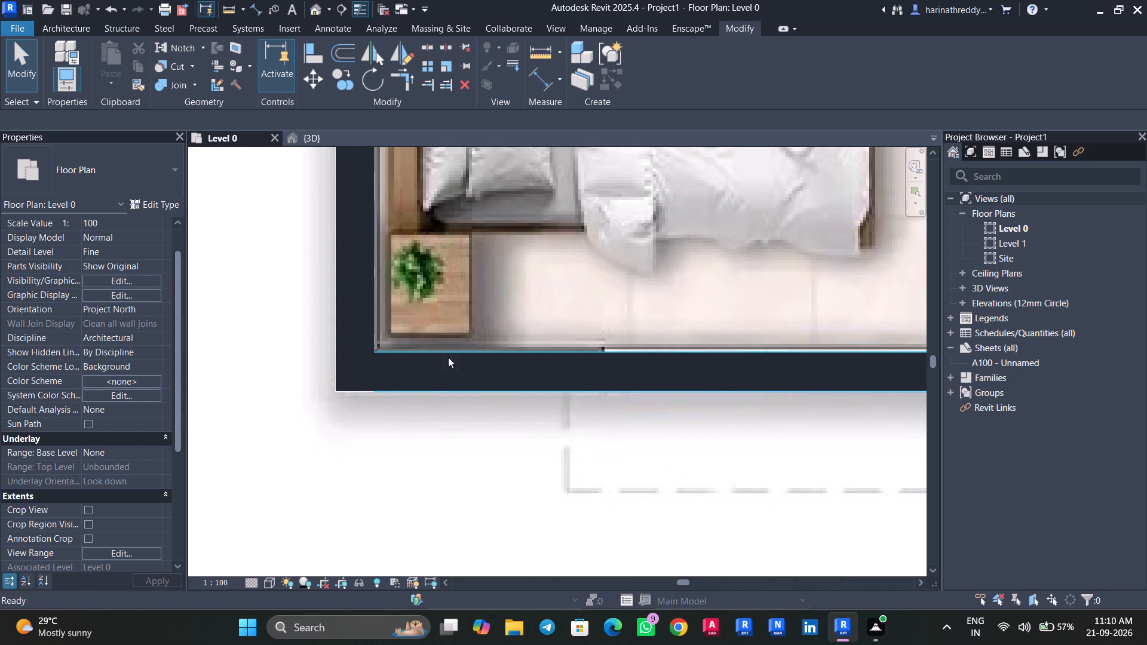
pyautogui.click(367, 314)
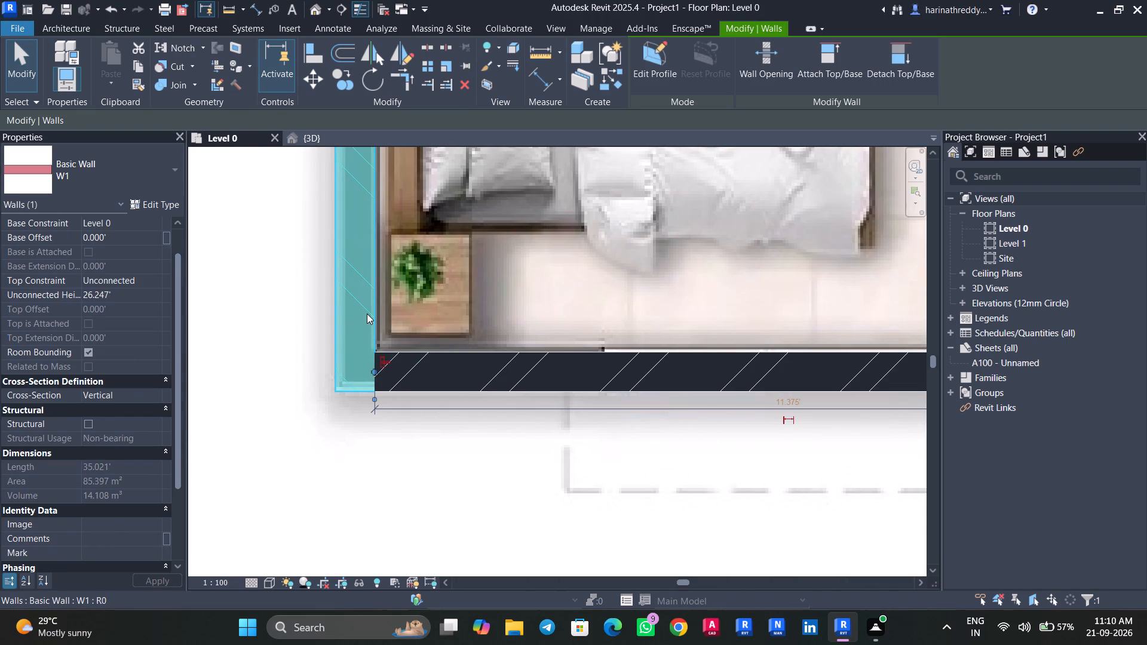
pyautogui.press('Right')
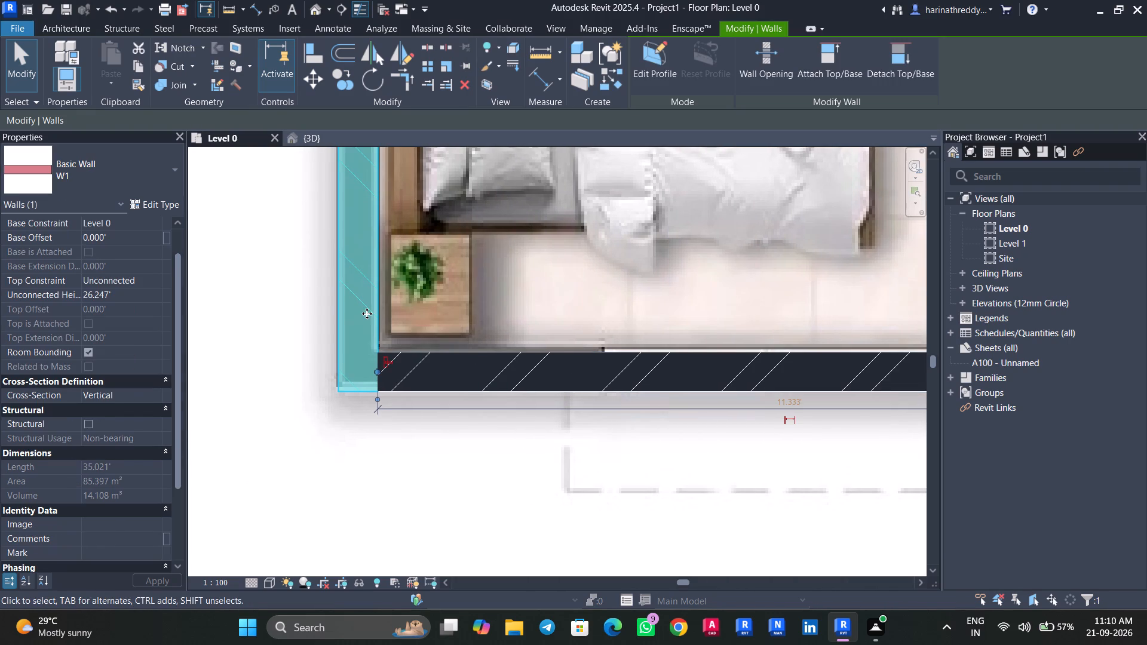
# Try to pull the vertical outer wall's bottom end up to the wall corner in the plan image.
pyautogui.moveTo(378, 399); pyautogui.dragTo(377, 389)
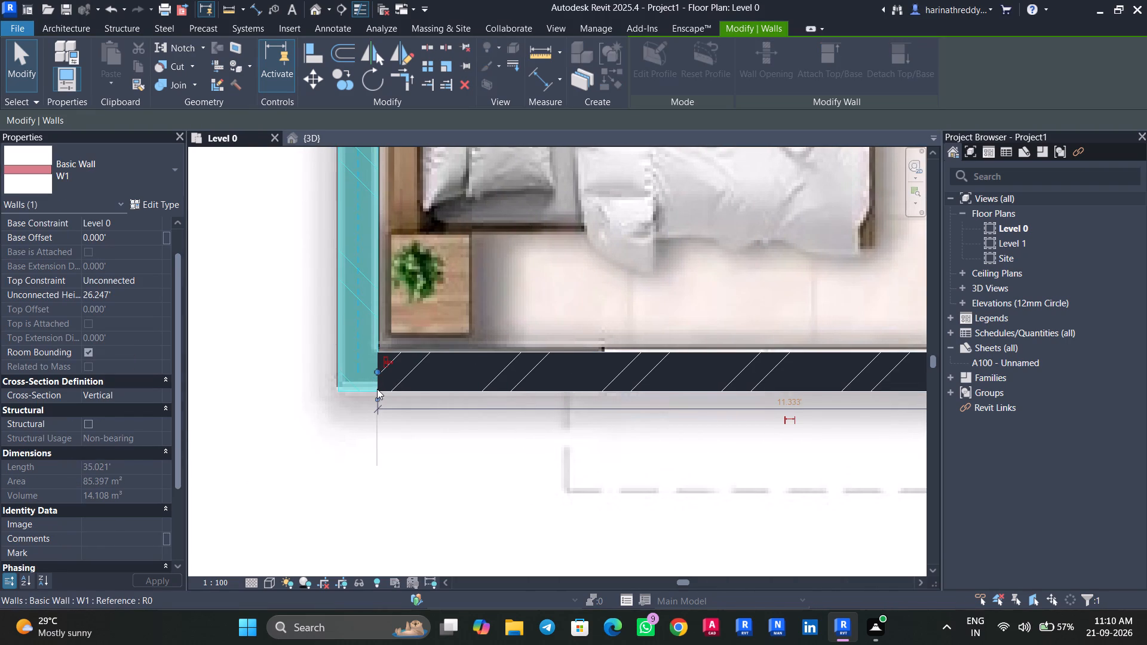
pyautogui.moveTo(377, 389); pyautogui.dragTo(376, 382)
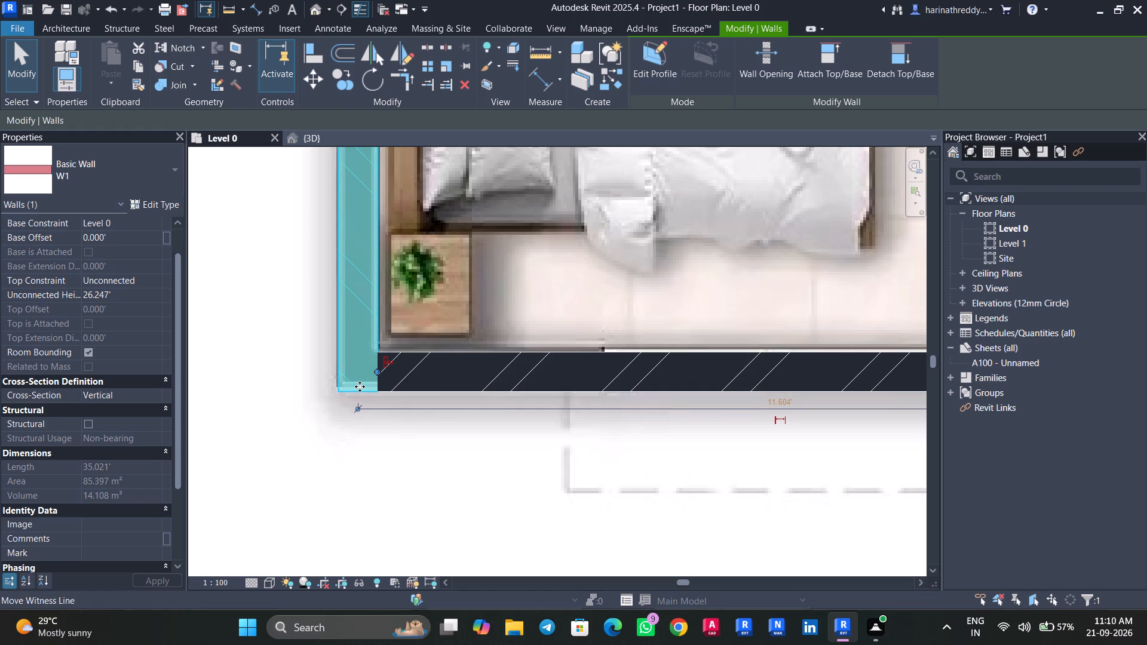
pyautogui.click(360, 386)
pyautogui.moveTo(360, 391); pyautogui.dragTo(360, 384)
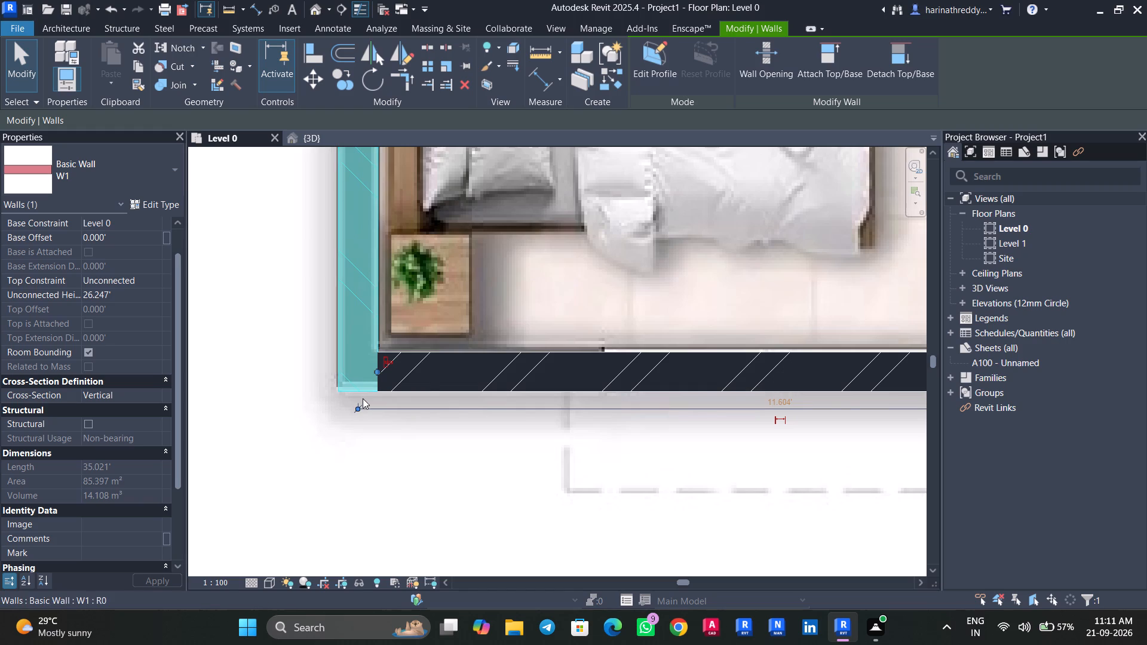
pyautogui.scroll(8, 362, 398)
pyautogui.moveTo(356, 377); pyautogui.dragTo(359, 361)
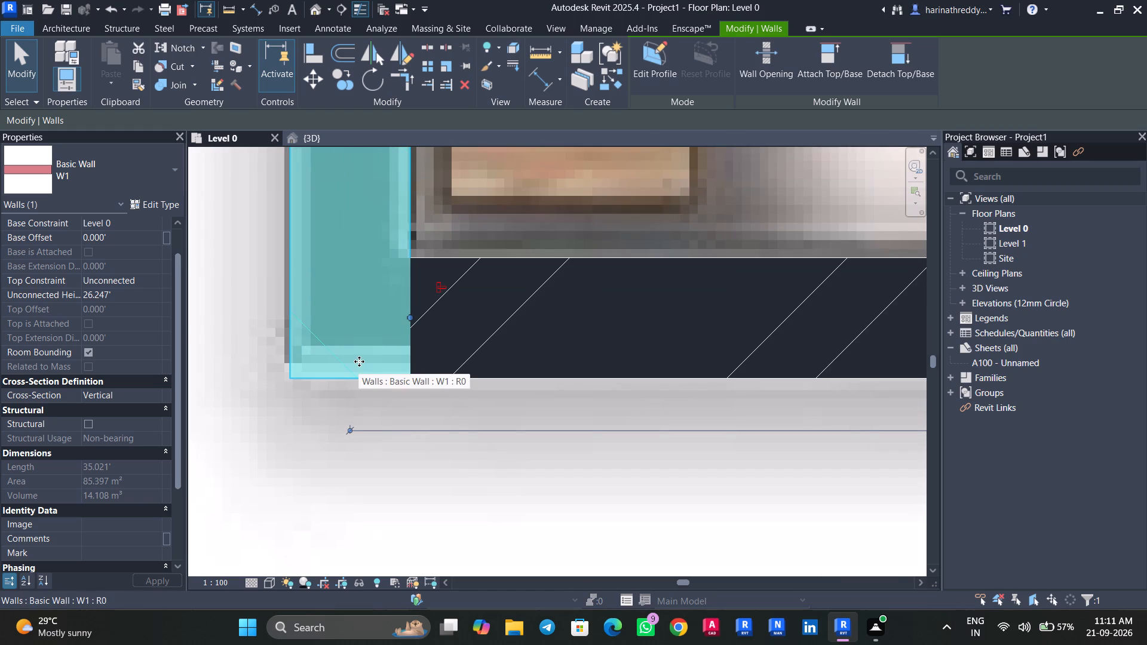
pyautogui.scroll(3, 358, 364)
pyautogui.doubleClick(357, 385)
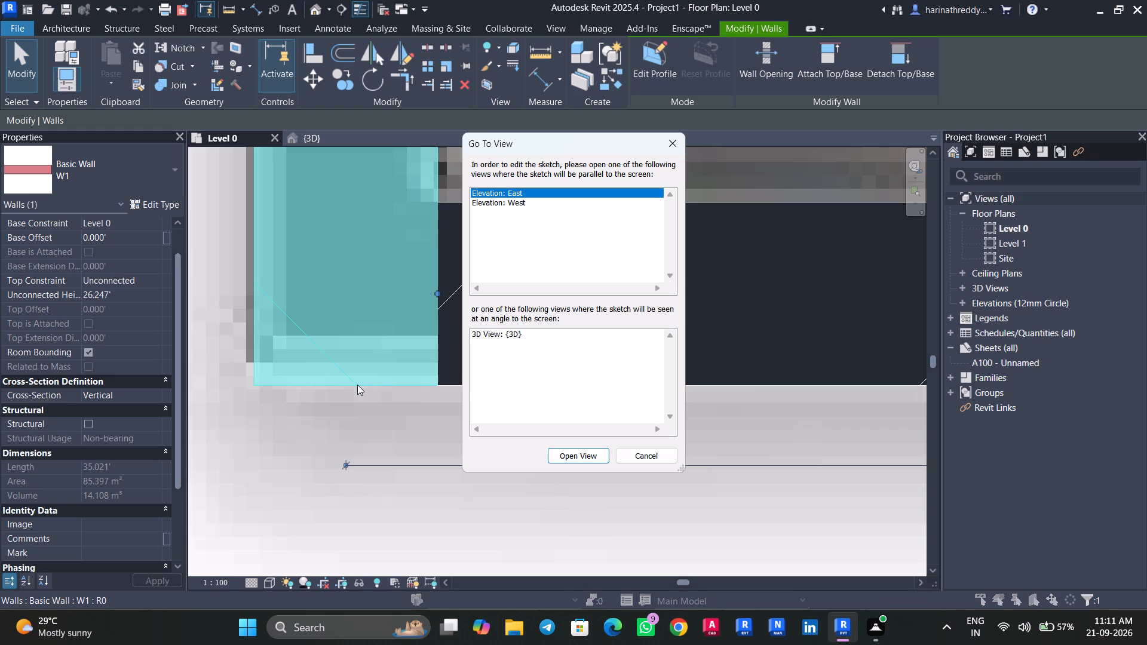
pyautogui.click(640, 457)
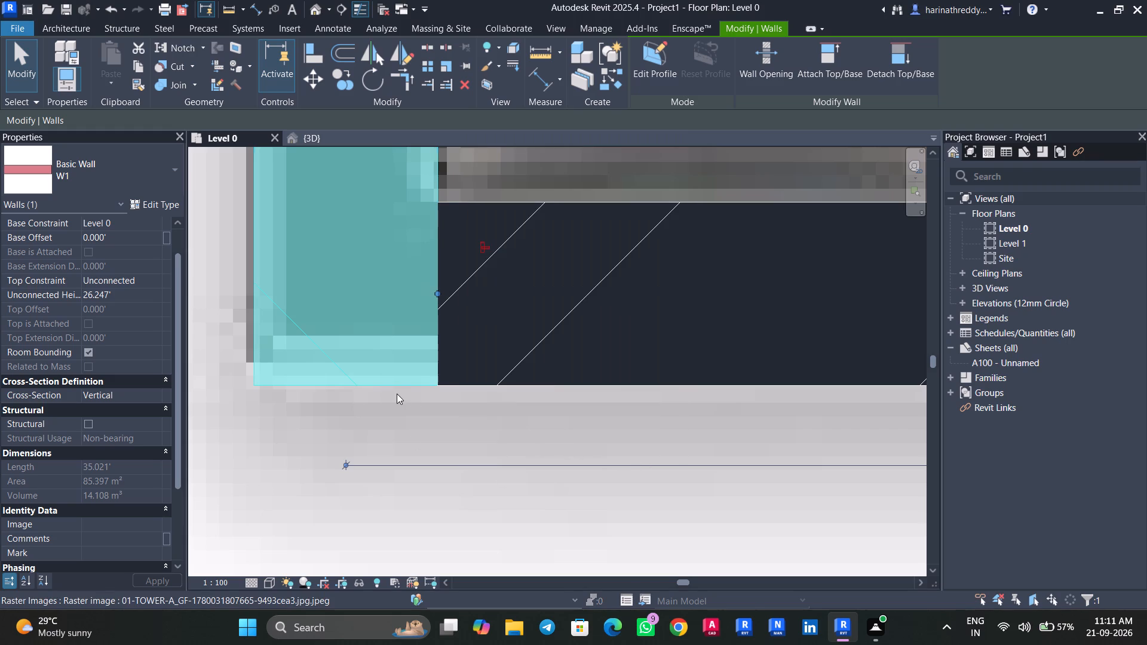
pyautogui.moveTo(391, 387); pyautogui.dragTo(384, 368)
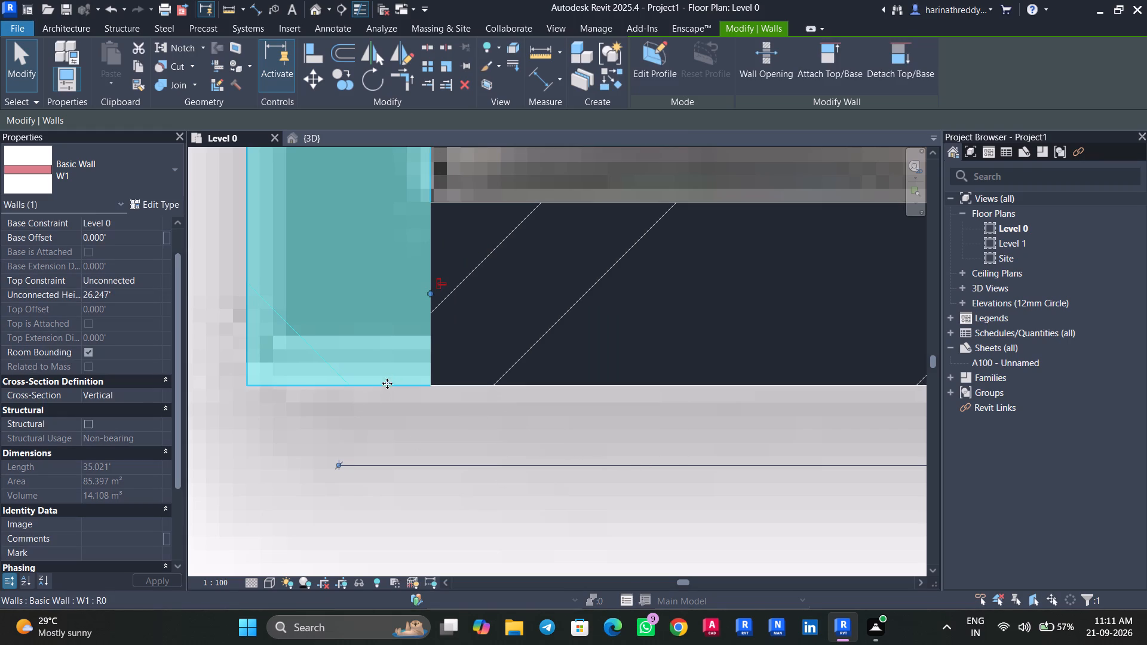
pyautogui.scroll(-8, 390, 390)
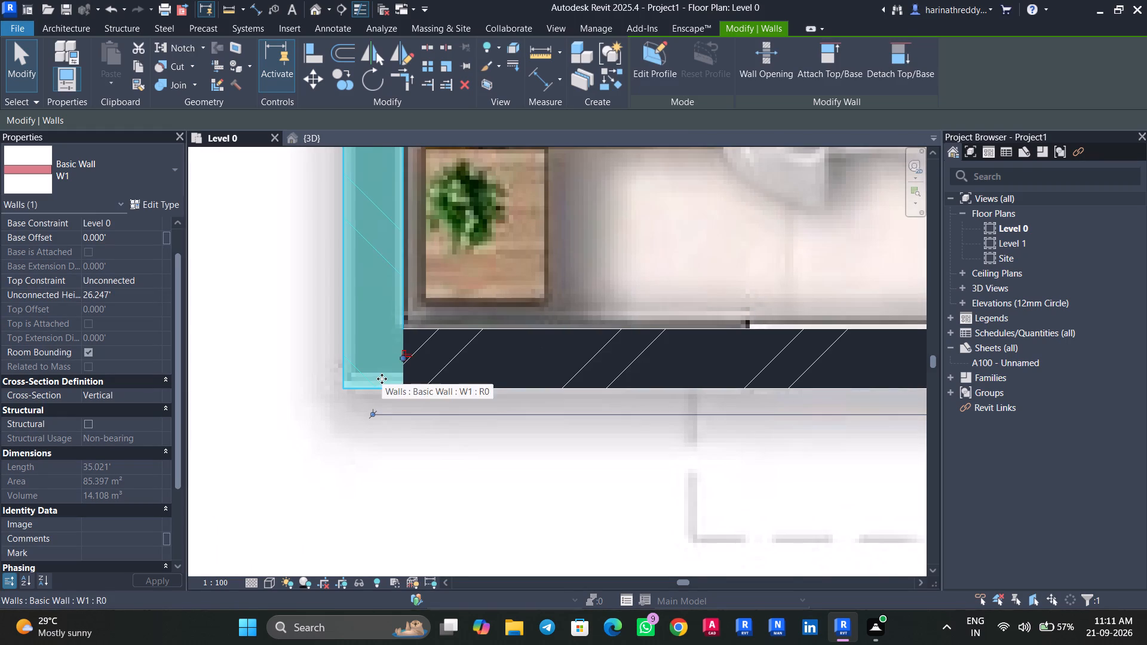
# Nudge the vertical outer wall a net one increment right to realign it with the plan image.
pyautogui.press('Right')
pyautogui.press('Left')
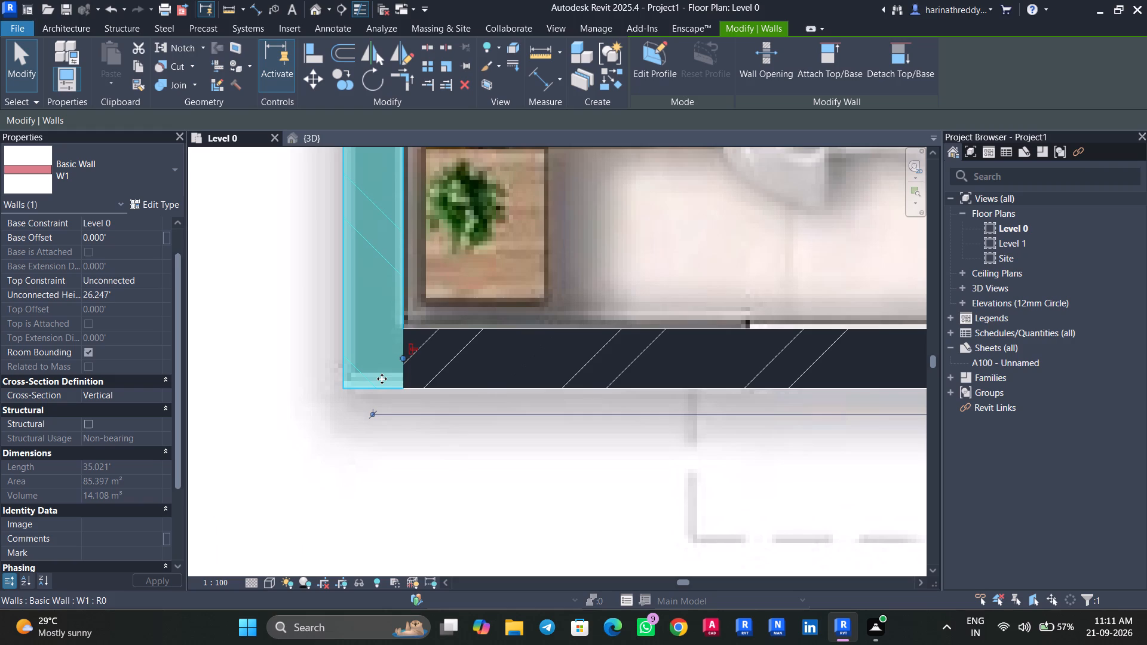
pyautogui.press('Right')
# Nudge the horizontal wall below M.BEDROOM three increments up to align it with the plan image.
pyautogui.click(454, 368)
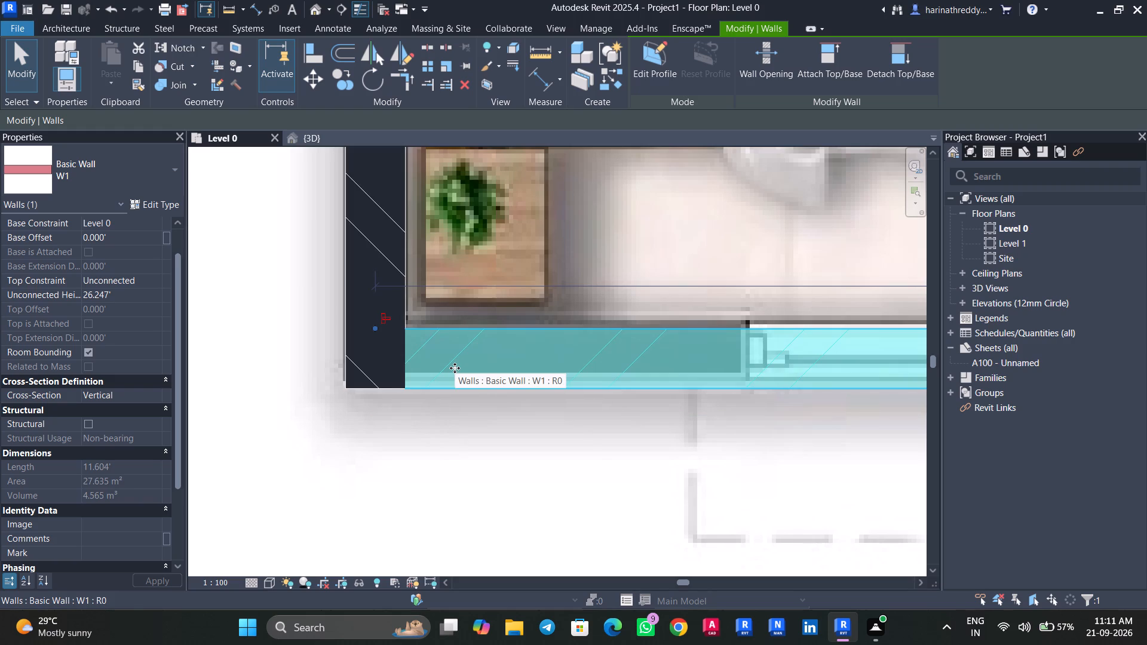
pyautogui.press('Up')
pyautogui.press('Up')
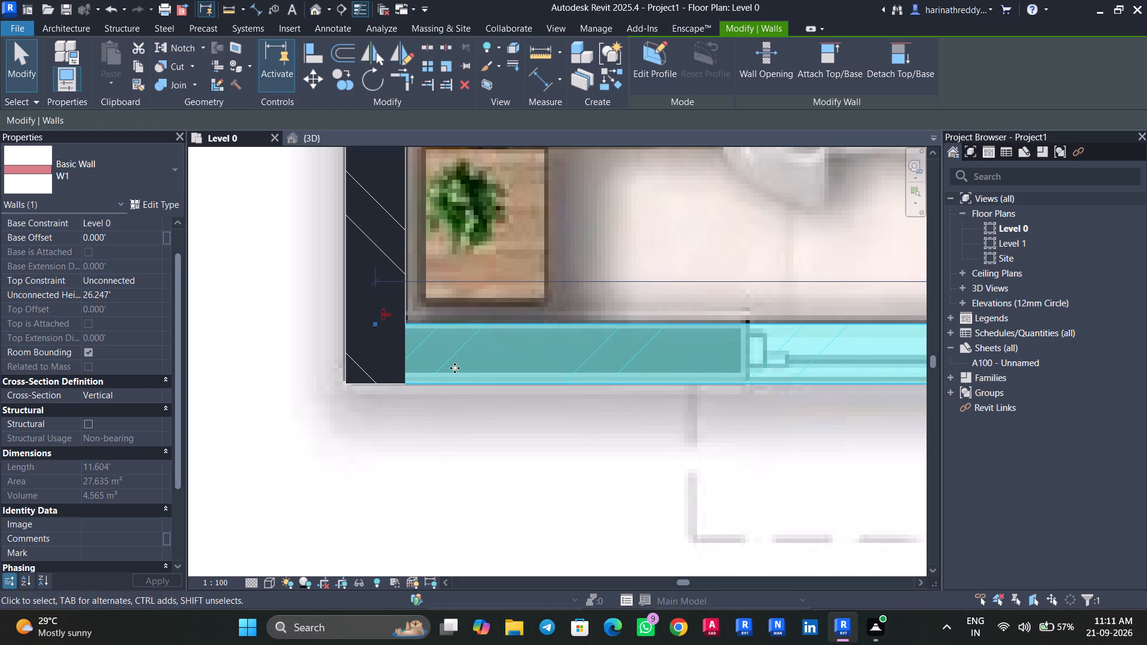
pyautogui.press('Up')
pyautogui.press('Escape')
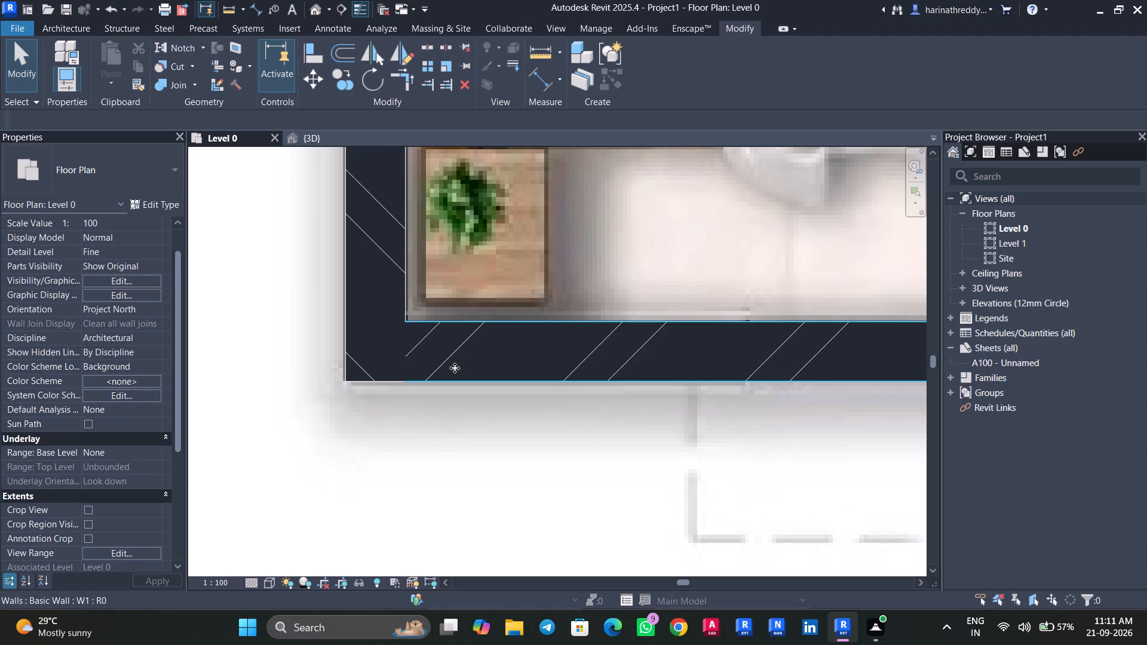
# Draw a vertical W1 wall, flipped to the M.BEDROOM side, between M.BEDROOM and FAMILY, from the bottom wall's end to the PUJA wall's upper edge.
pyautogui.scroll(-5, 455, 368)
pyautogui.scroll(-1, 548, 423)
pyautogui.moveTo(550, 422); pyautogui.dragTo(193, 432, button='middle')
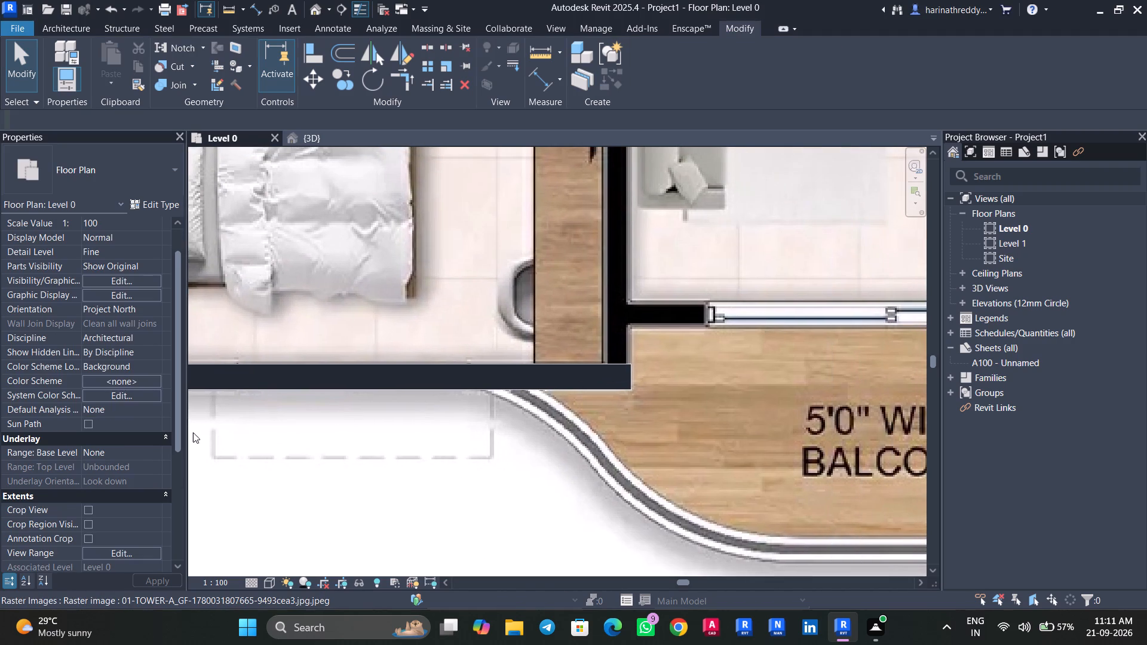
pyautogui.scroll(5, 627, 380)
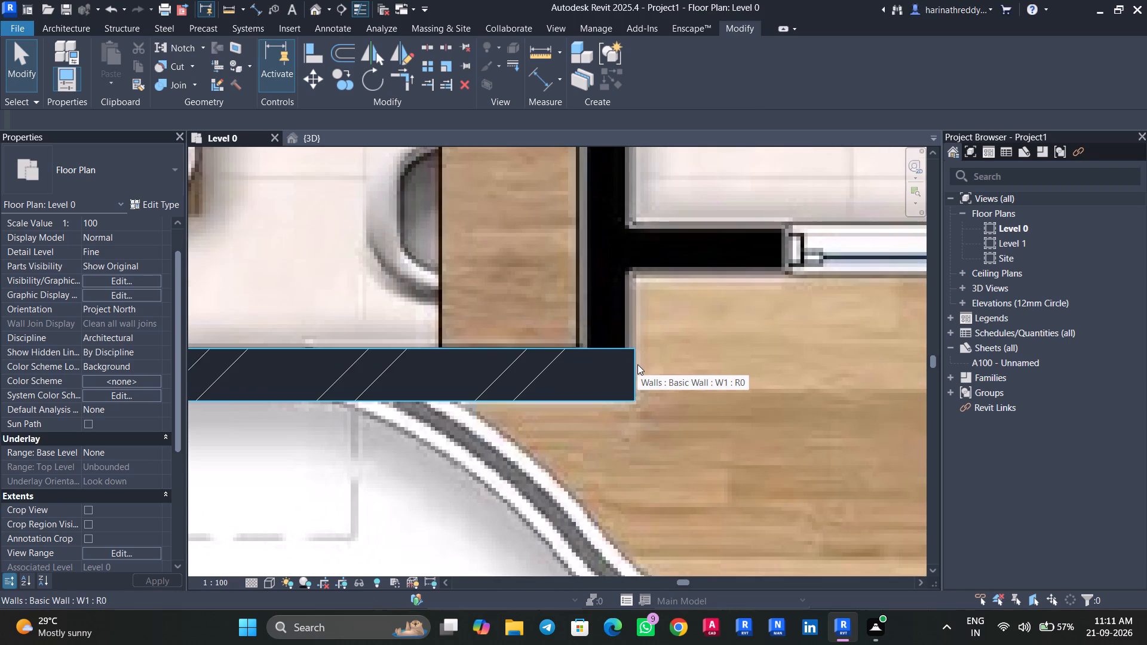
pyautogui.write('WA')
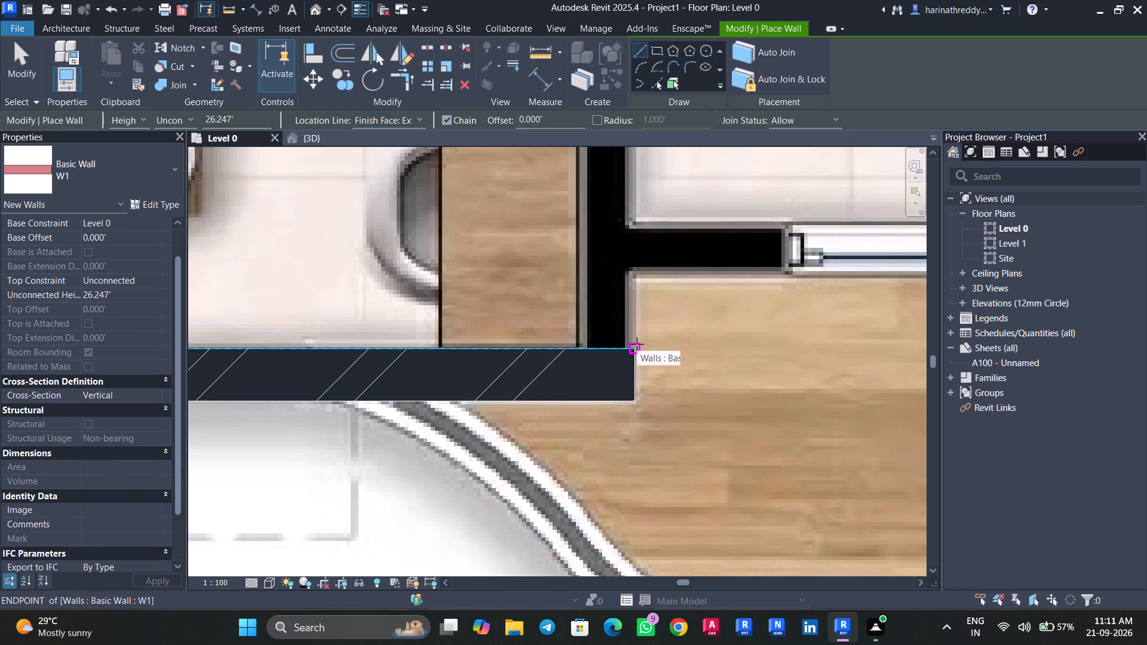
pyautogui.click(637, 344)
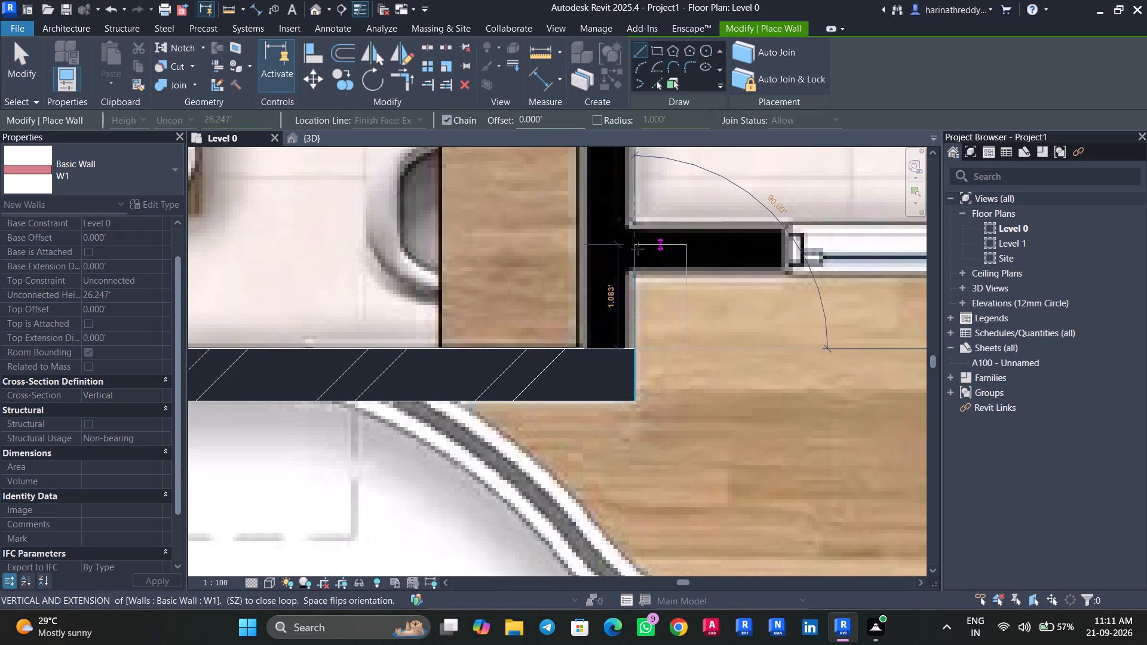
pyautogui.press('space')
pyautogui.scroll(-5, 637, 242)
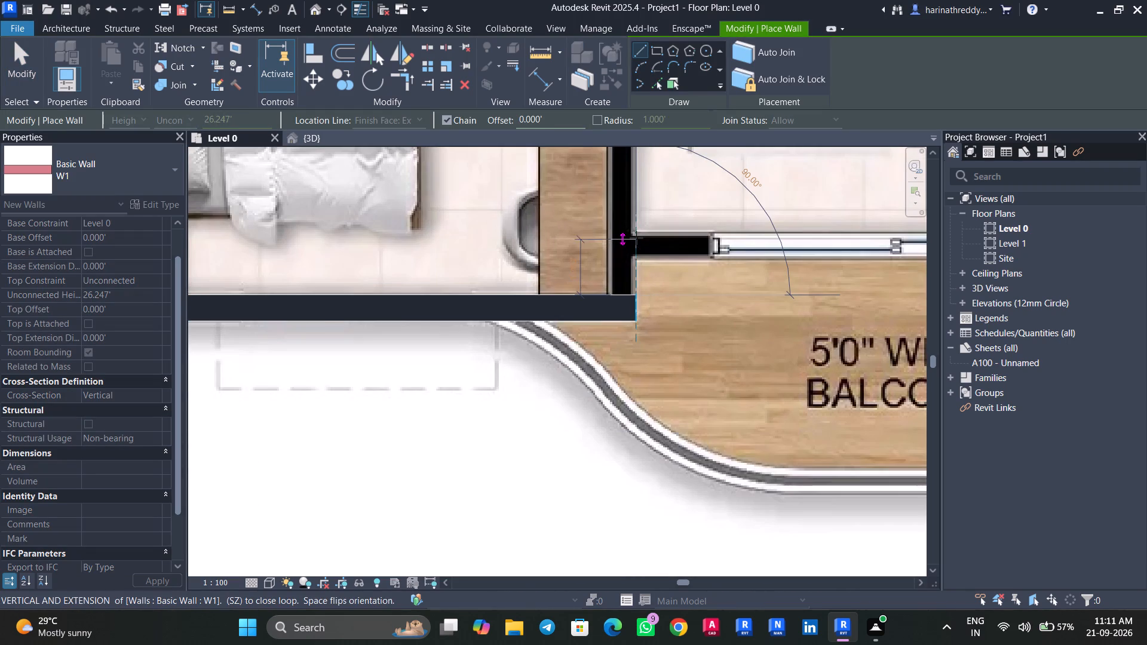
pyautogui.scroll(-1, 626, 201)
pyautogui.moveTo(631, 197); pyautogui.dragTo(606, 618, button='middle')
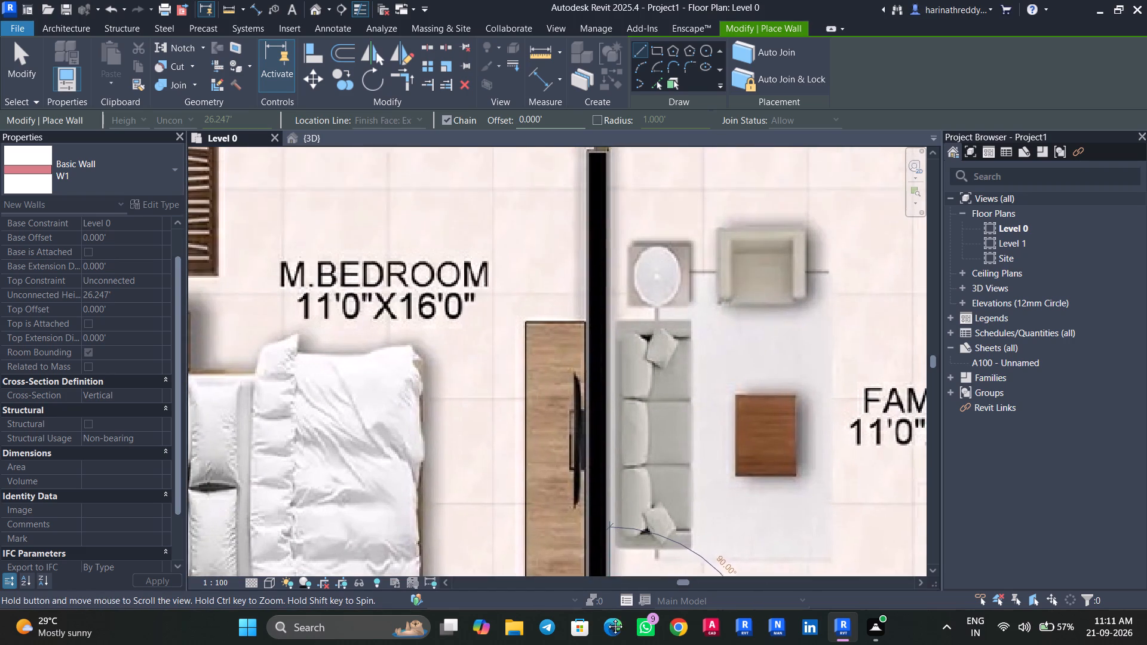
pyautogui.moveTo(606, 618); pyautogui.dragTo(606, 622, button='middle')
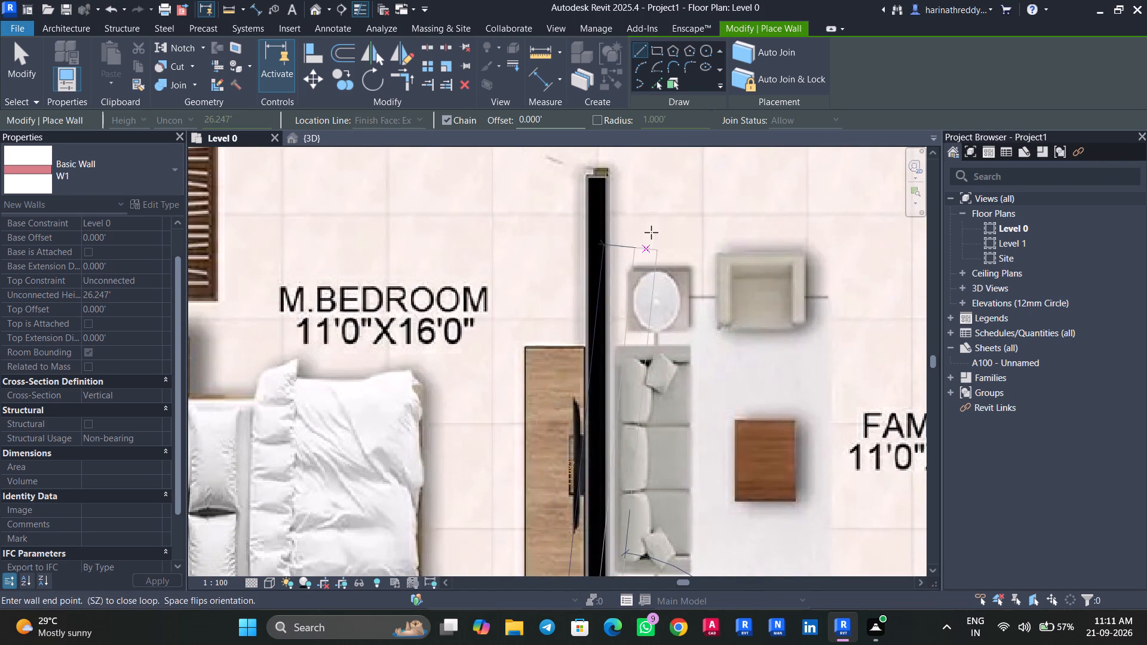
pyautogui.scroll(-5, 610, 235)
pyautogui.moveTo(610, 235); pyautogui.dragTo(588, 403, button='middle')
pyautogui.scroll(-1, 608, 265)
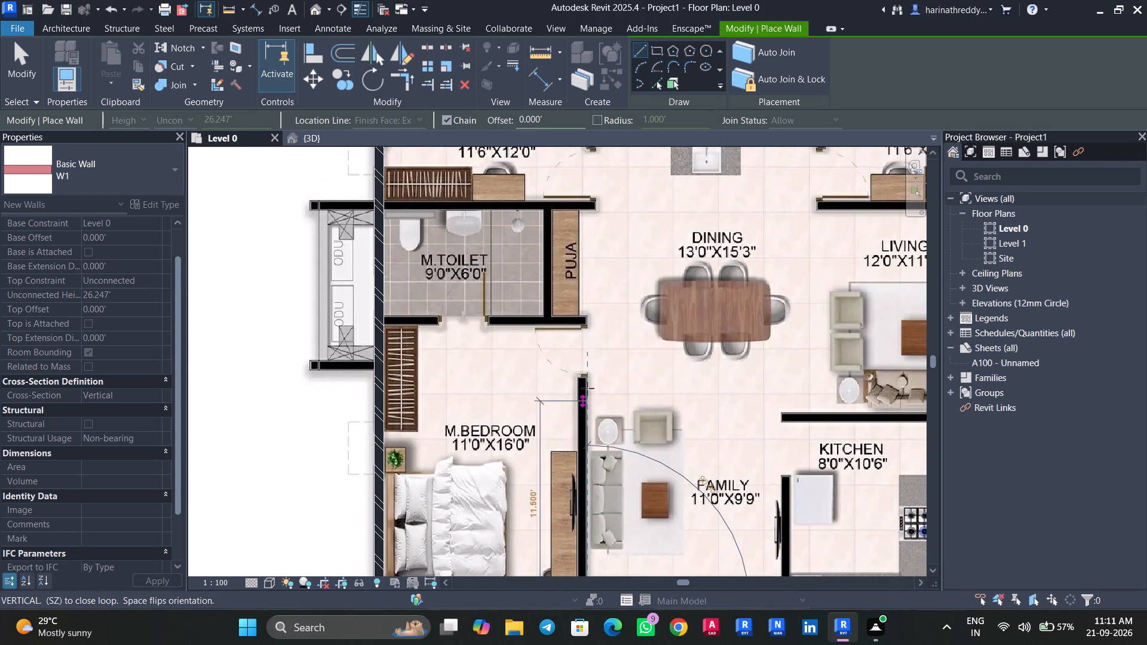
pyautogui.scroll(8, 586, 337)
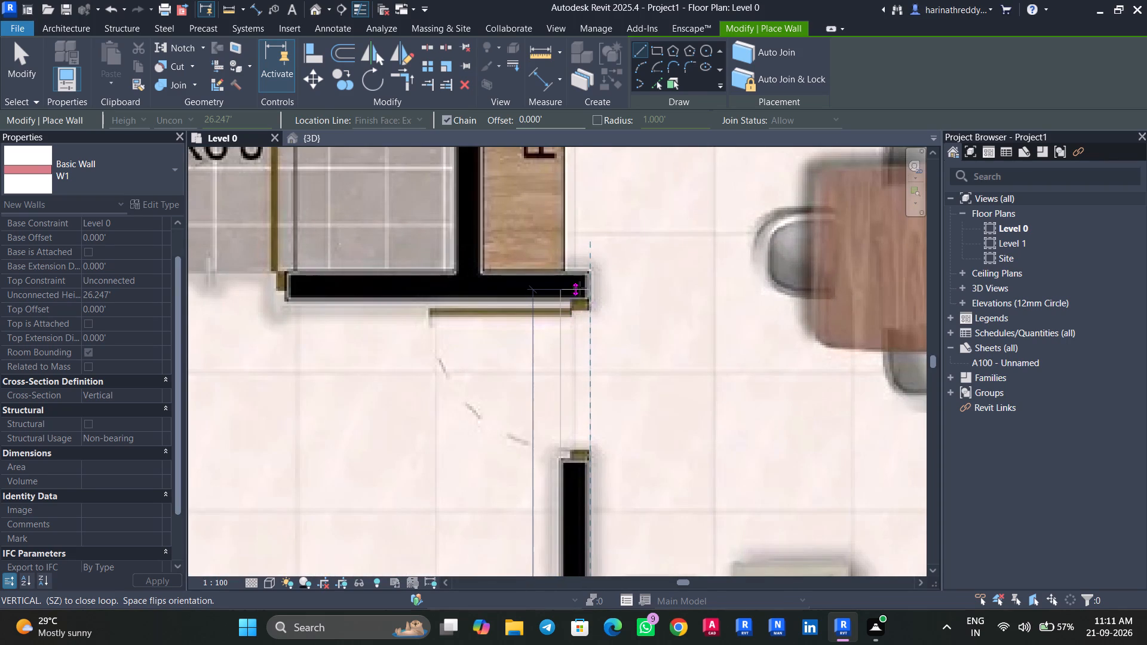
pyautogui.scroll(6, 579, 278)
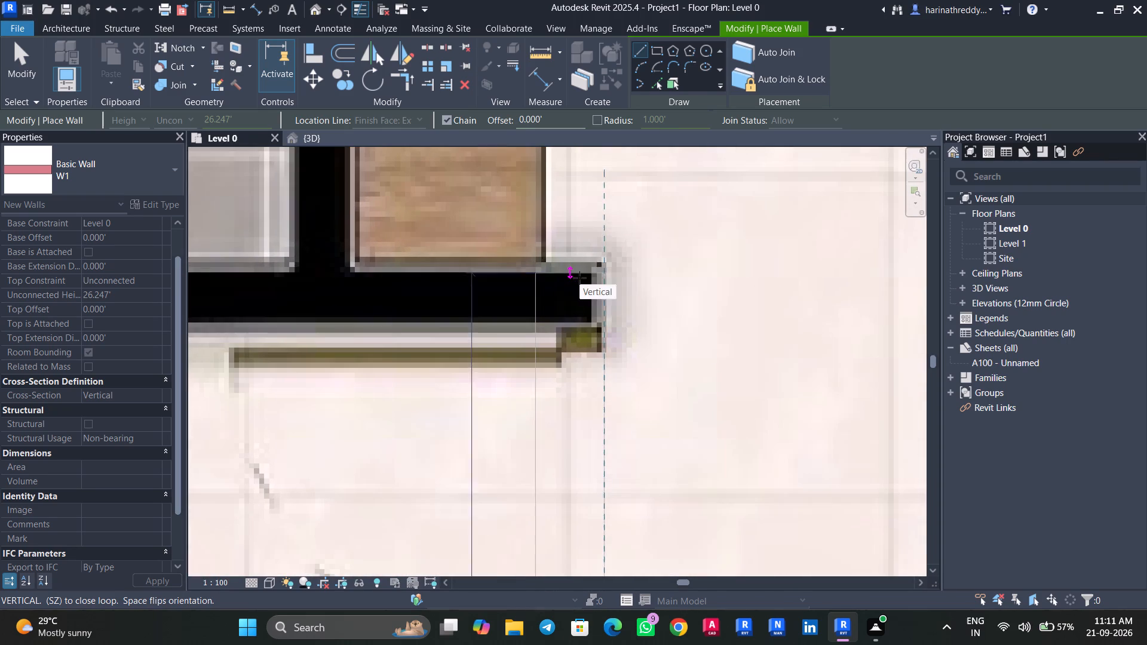
pyautogui.click(579, 265)
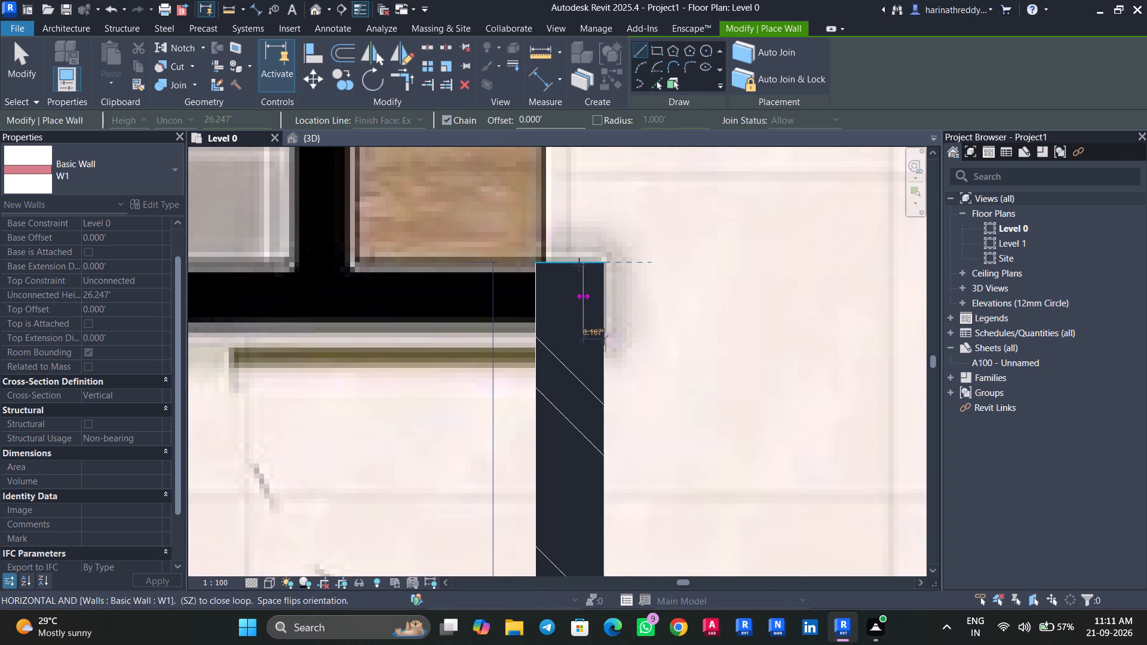
pyautogui.press('Escape')
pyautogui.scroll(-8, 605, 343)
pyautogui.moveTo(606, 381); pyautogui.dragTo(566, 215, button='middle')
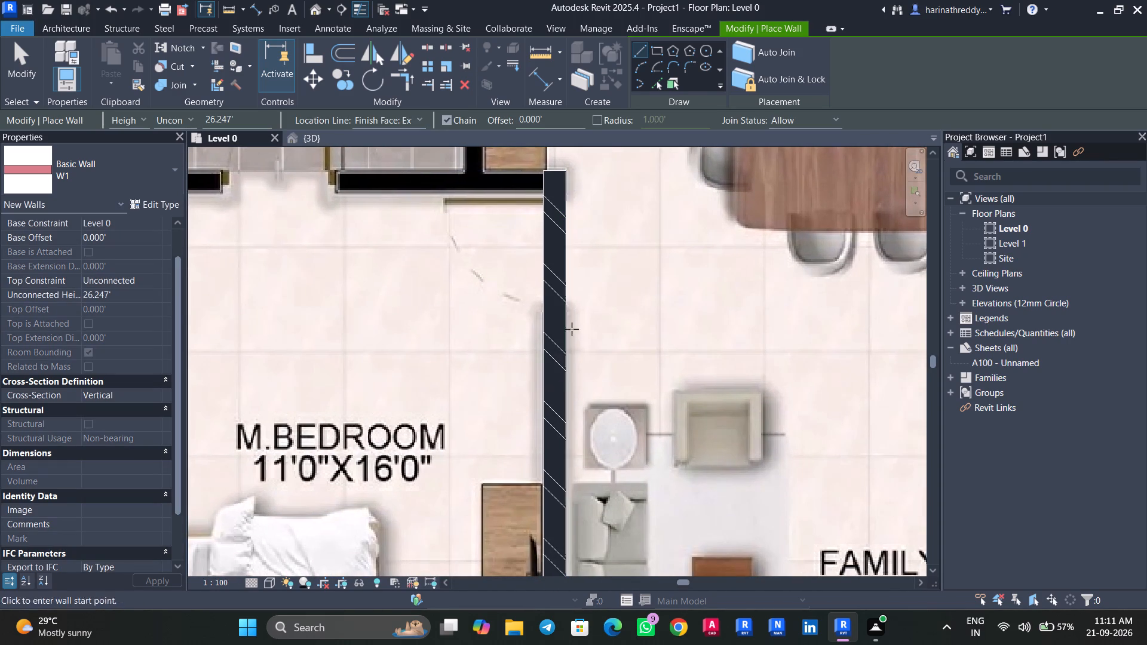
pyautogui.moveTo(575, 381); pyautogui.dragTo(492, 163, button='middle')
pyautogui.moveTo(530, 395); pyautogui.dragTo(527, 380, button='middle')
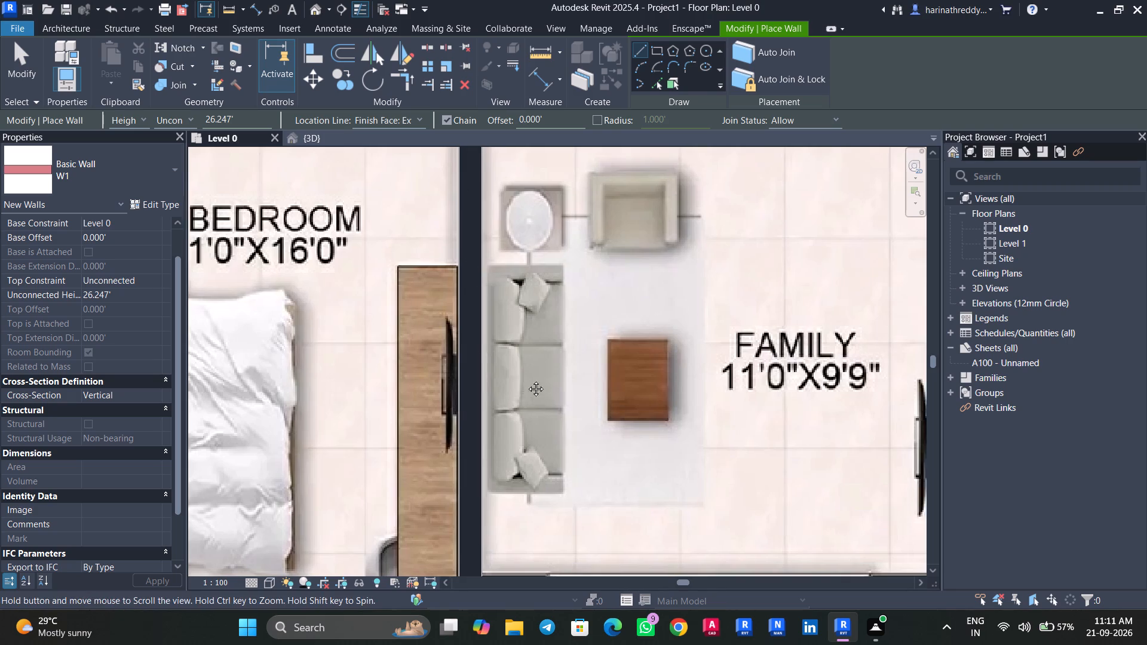
# Nudge the vertical wall between M.BEDROOM and FAMILY one increment left to align it with the plan image.
pyautogui.moveTo(527, 380); pyautogui.dragTo(547, 196, button='middle')
pyautogui.scroll(4, 502, 378)
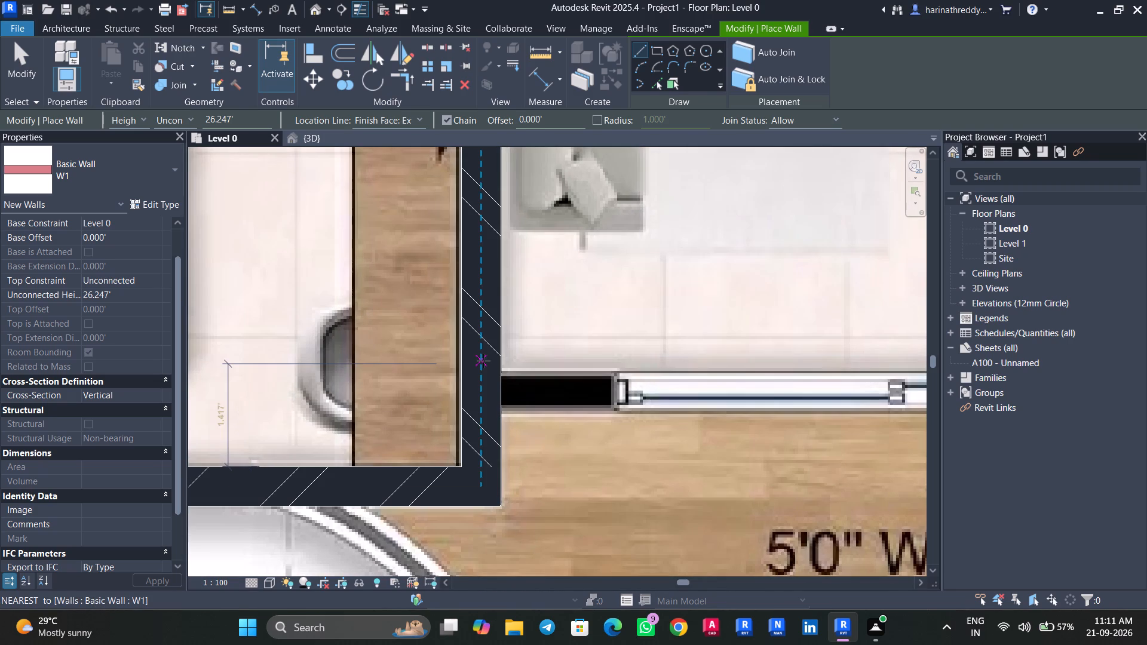
pyautogui.press('Escape')
pyautogui.click(483, 361)
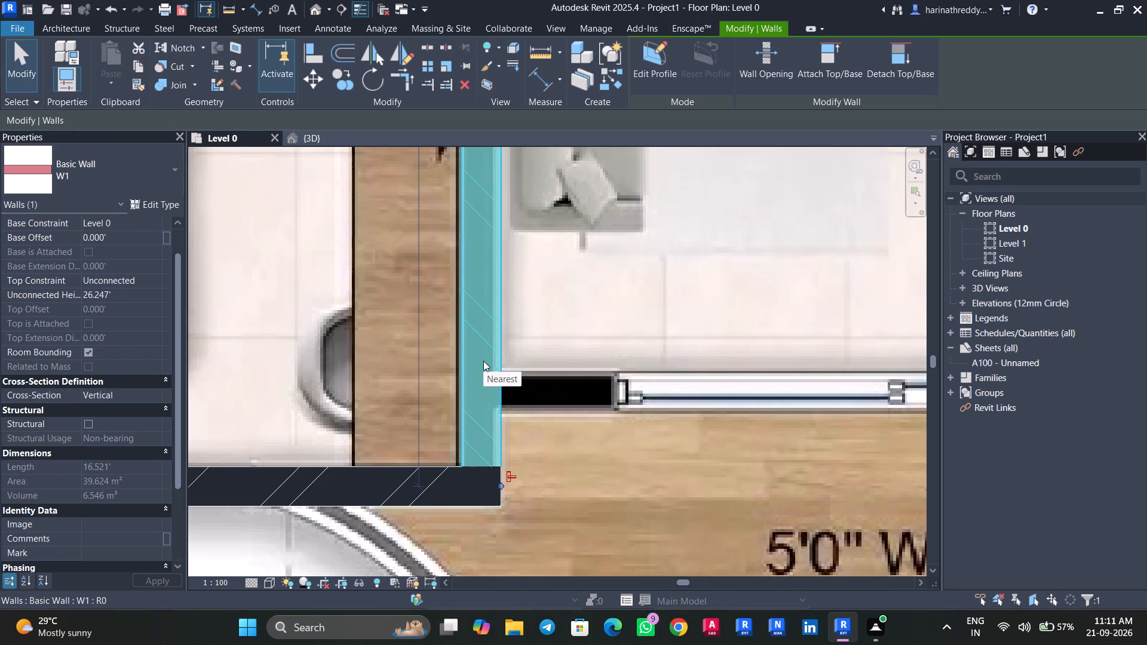
pyautogui.press('Left')
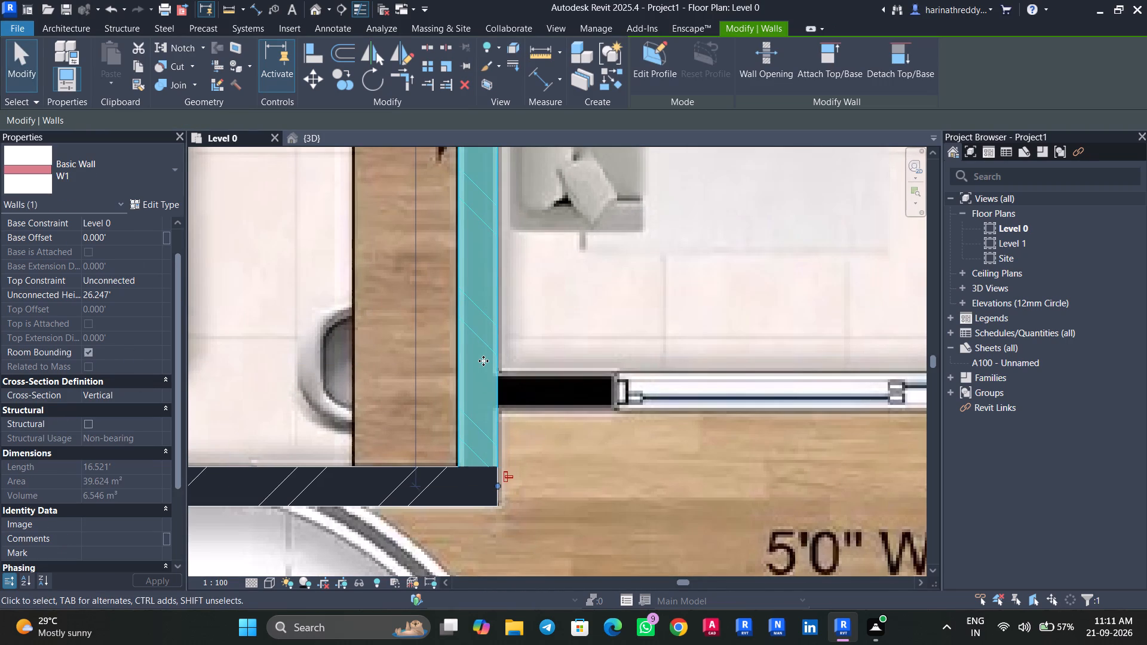
pyautogui.press('Escape')
# Draw a horizontal W1 wall between M.TOILET and M.BEDROOM, from the outer wall's inner face to the M.BEDROOM–FAMILY wall's upper end.
pyautogui.scroll(-7, 487, 352)
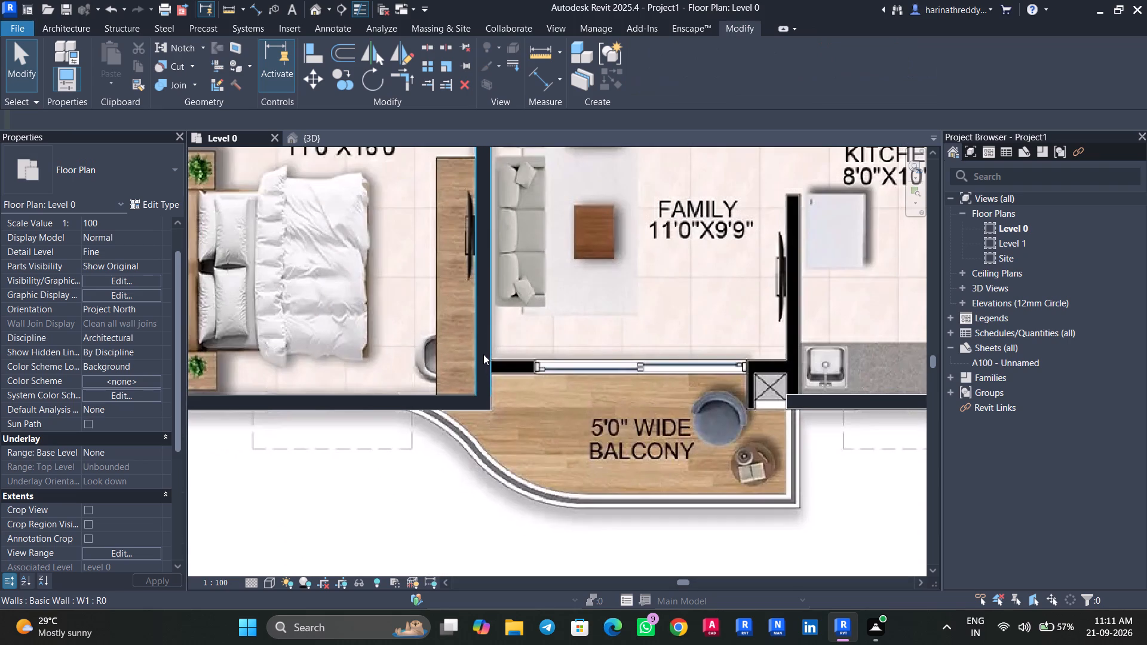
pyautogui.scroll(-2, 403, 323)
pyautogui.moveTo(403, 323); pyautogui.dragTo(498, 349, button='middle')
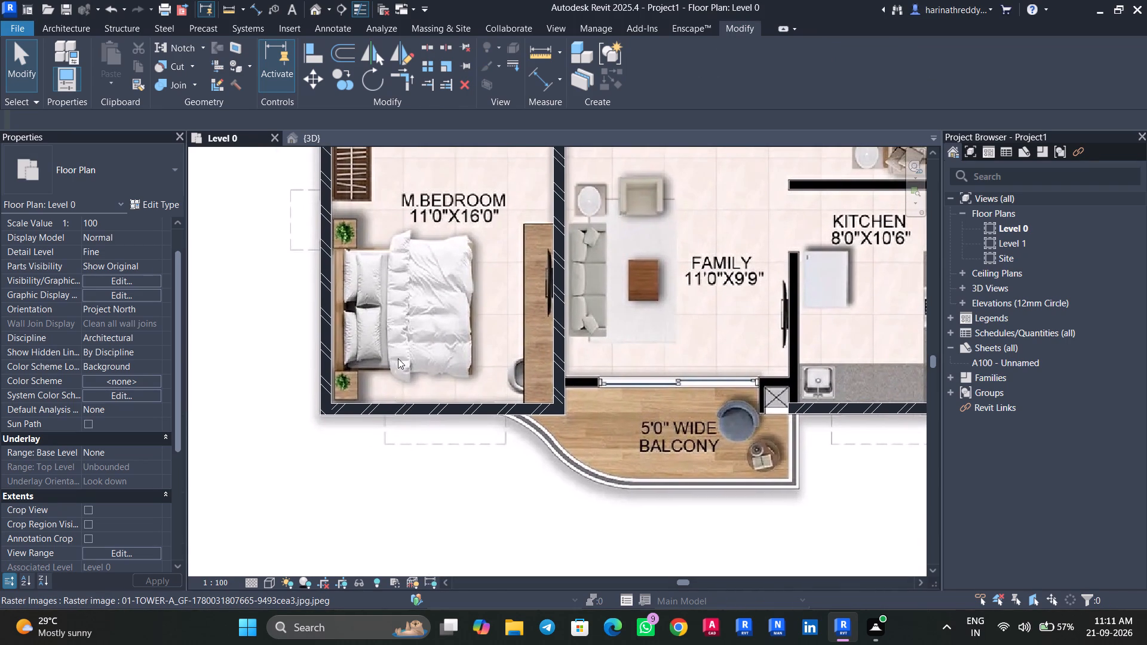
pyautogui.moveTo(550, 312); pyautogui.dragTo(483, 540, button='middle')
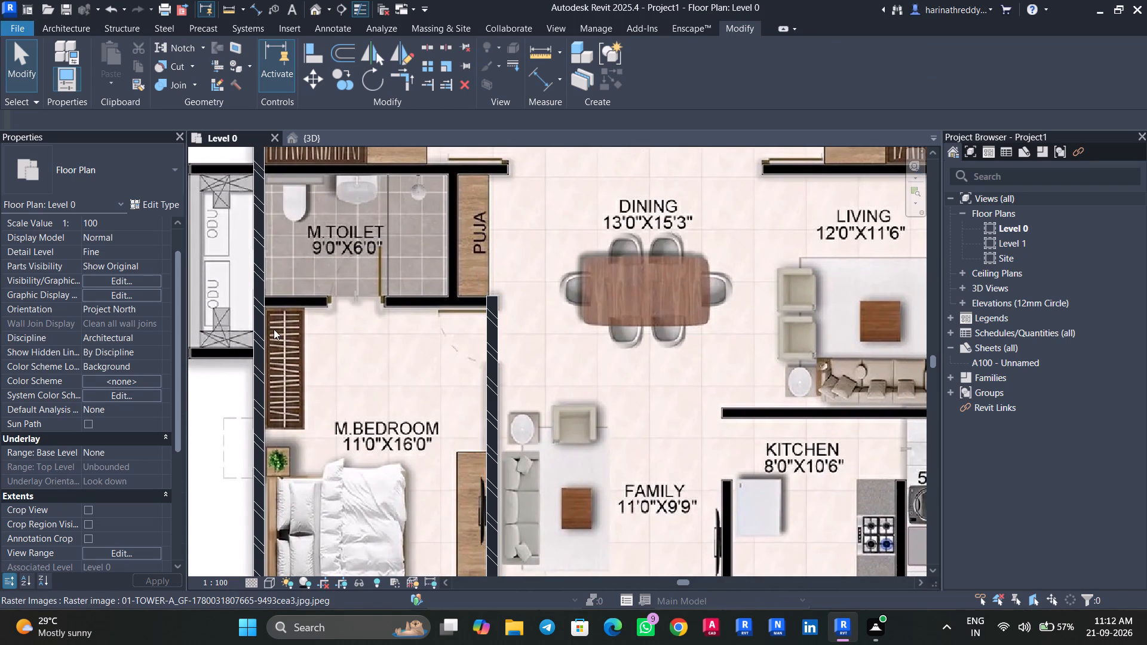
pyautogui.moveTo(273, 329); pyautogui.dragTo(351, 391, button='middle')
pyautogui.scroll(7, 363, 384)
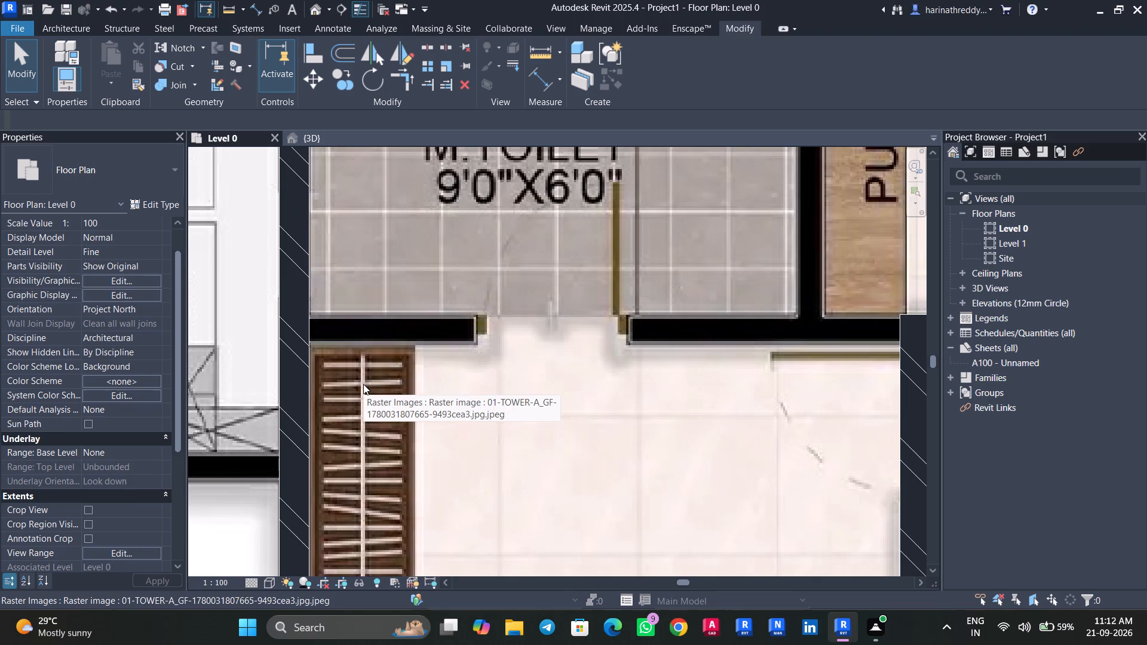
pyautogui.write('WA')
pyautogui.scroll(3, 337, 379)
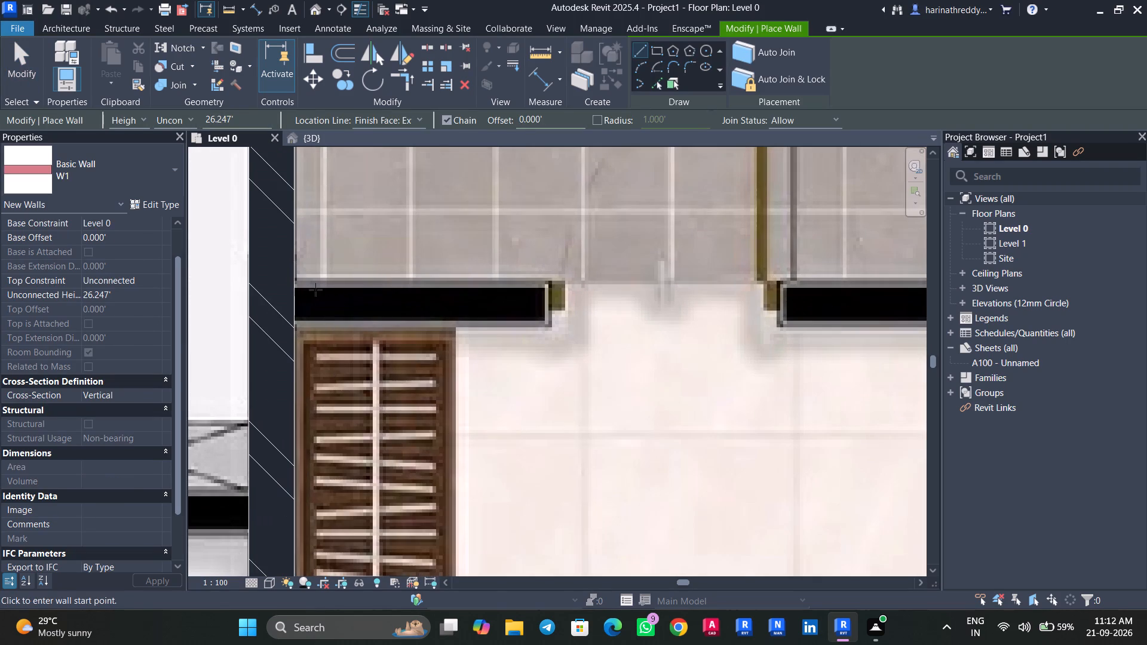
pyautogui.click(297, 284)
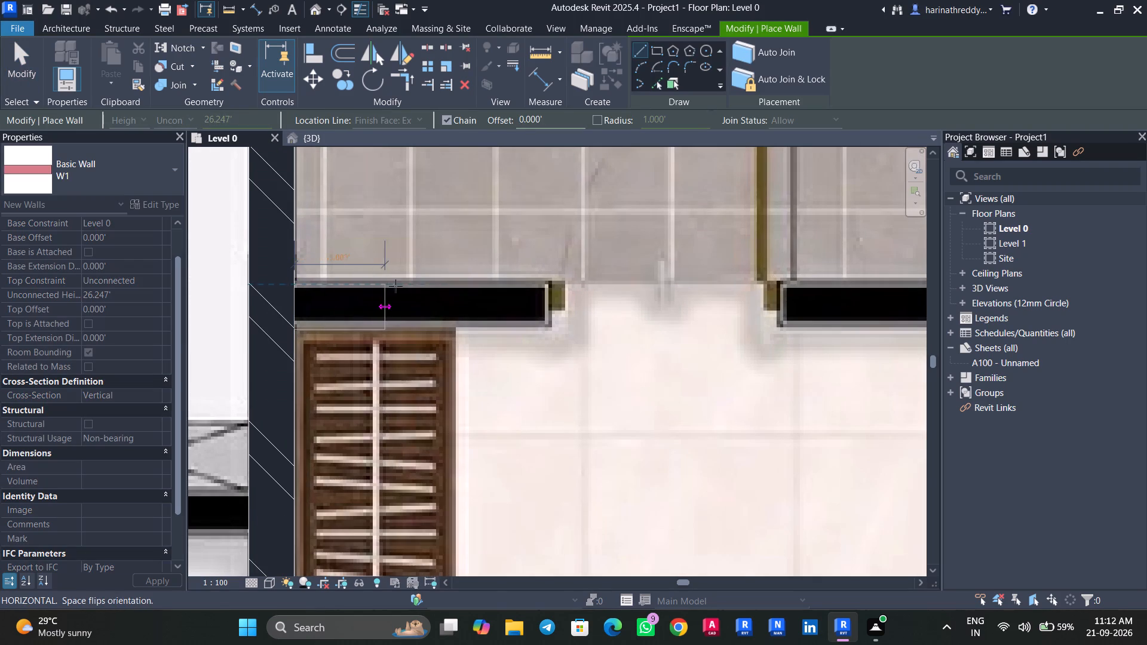
pyautogui.moveTo(605, 291); pyautogui.dragTo(295, 331, button='middle')
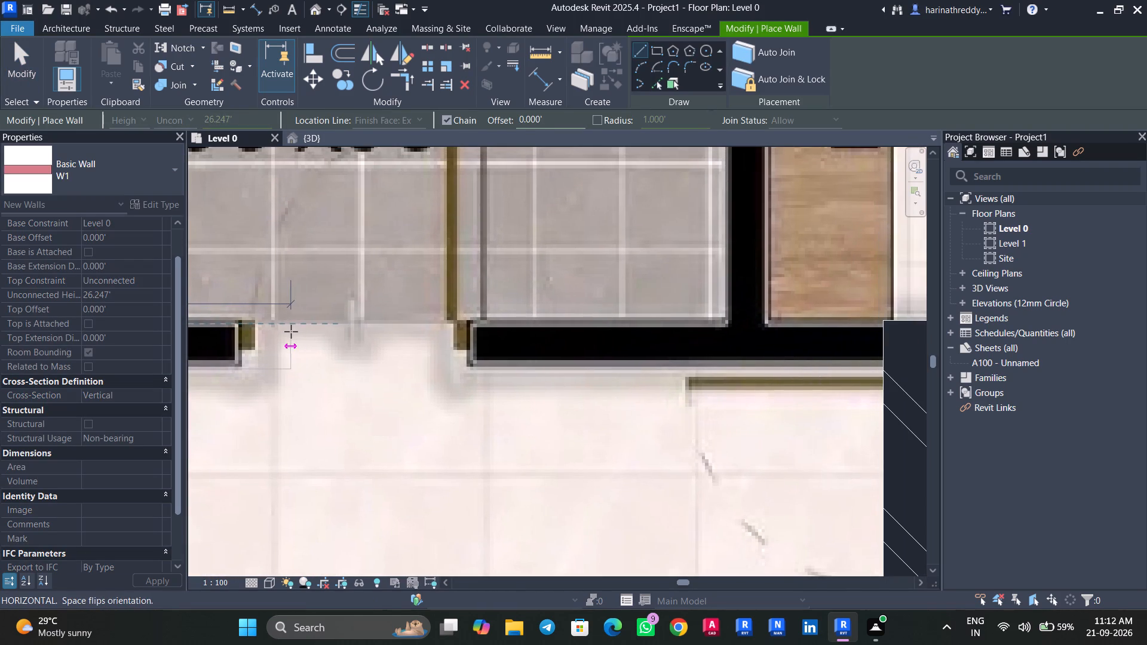
pyautogui.click(885, 328)
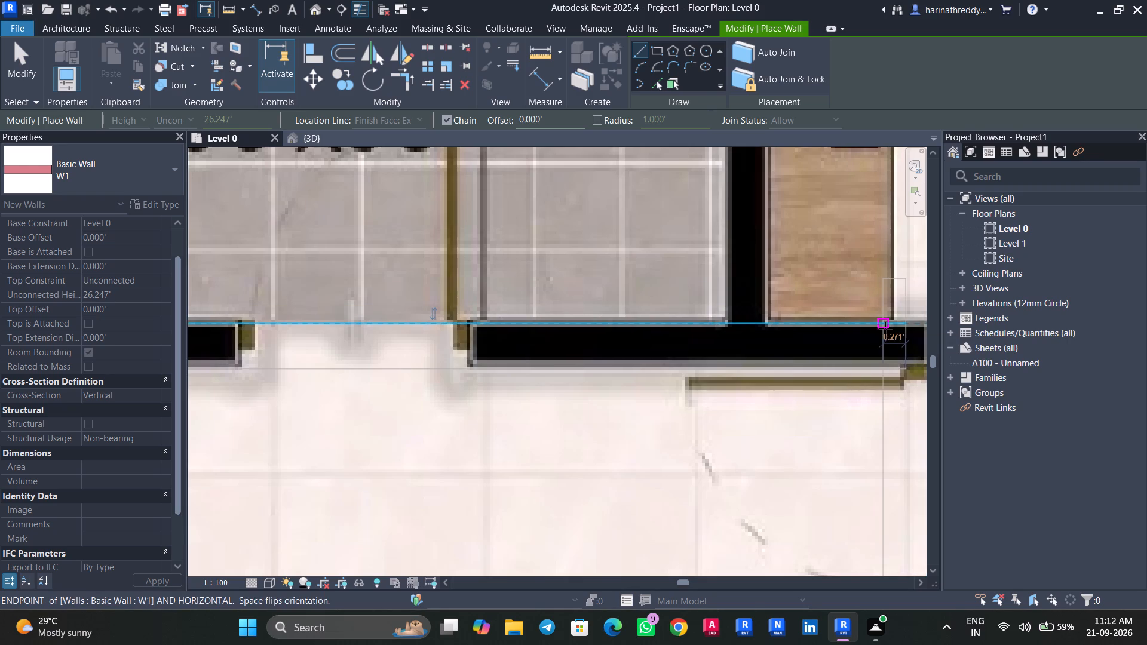
pyautogui.press('Escape')
pyautogui.press('Escape')
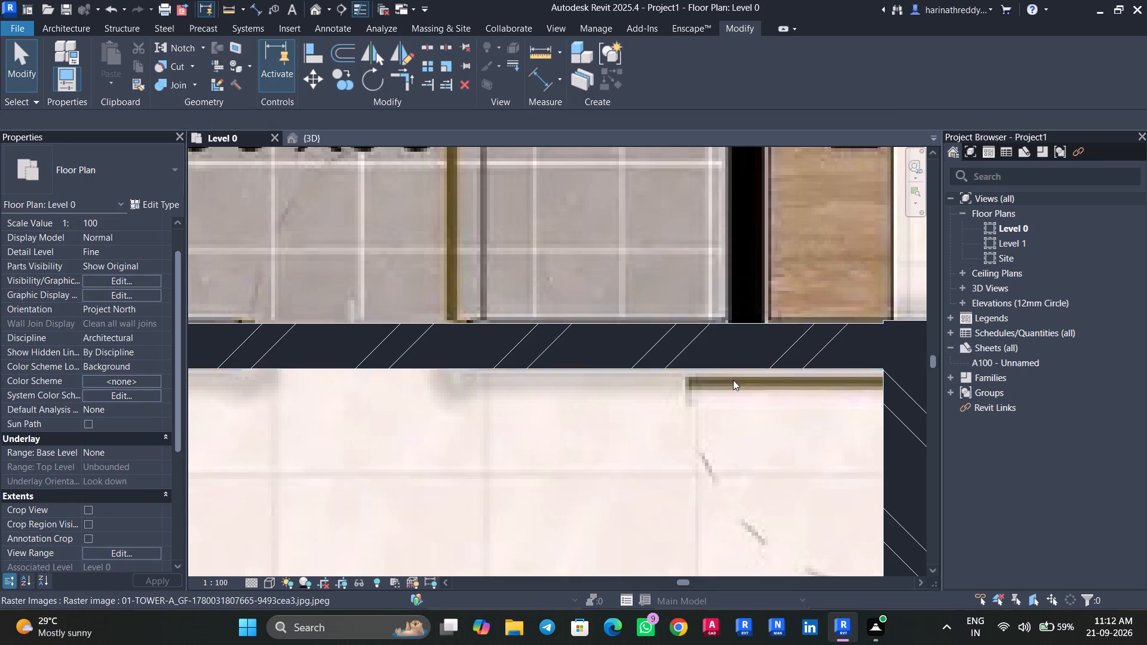
# Draw a horizontal W1 wall about 15.85 ft long between BEDROOM 01 and M.TOILET, from the ODU ledge's outer end past PUJA.
pyautogui.scroll(-5, 700, 380)
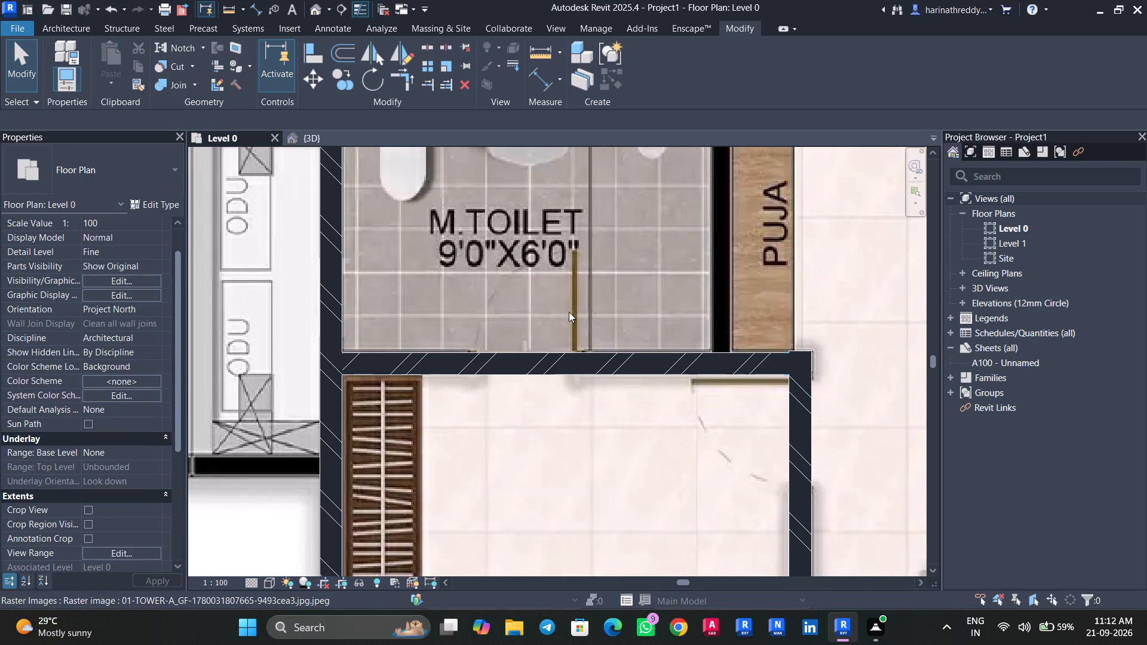
pyautogui.moveTo(563, 290); pyautogui.dragTo(480, 465, button='middle')
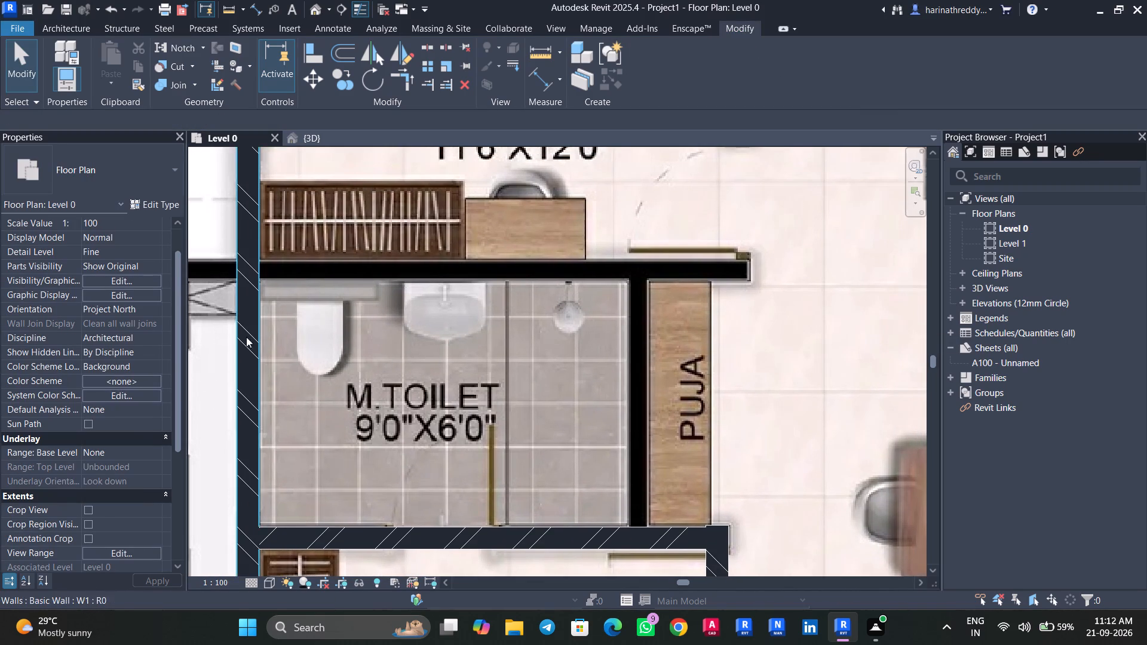
pyautogui.moveTo(246, 337); pyautogui.dragTo(517, 343, button='middle')
pyautogui.press('w')
pyautogui.press('a')
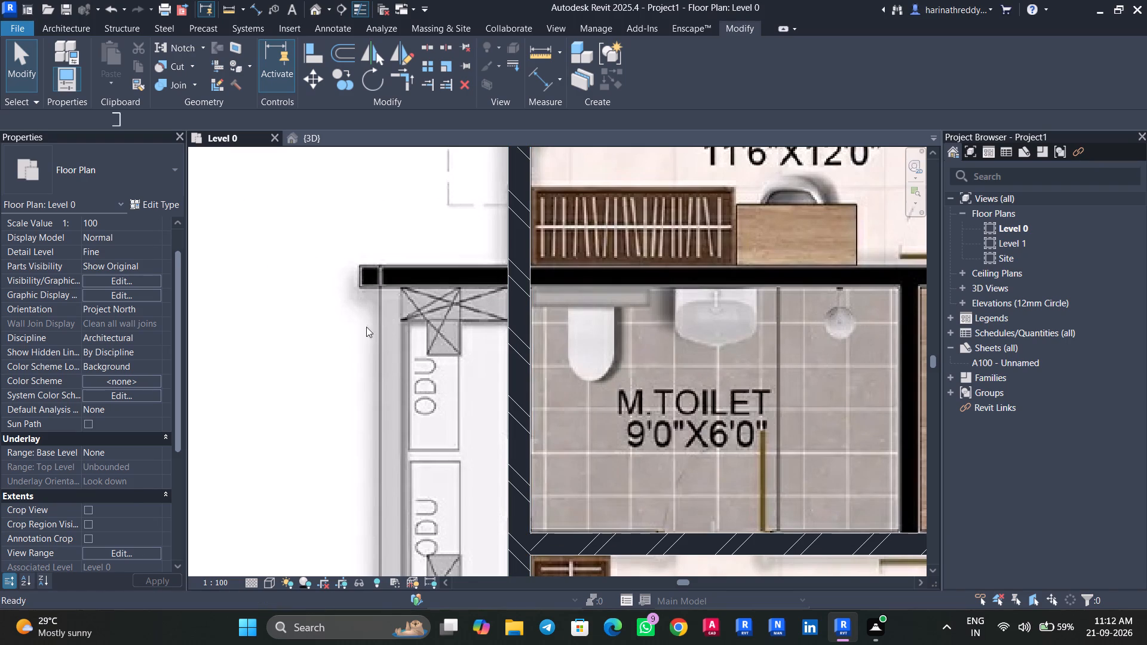
pyautogui.click(361, 268)
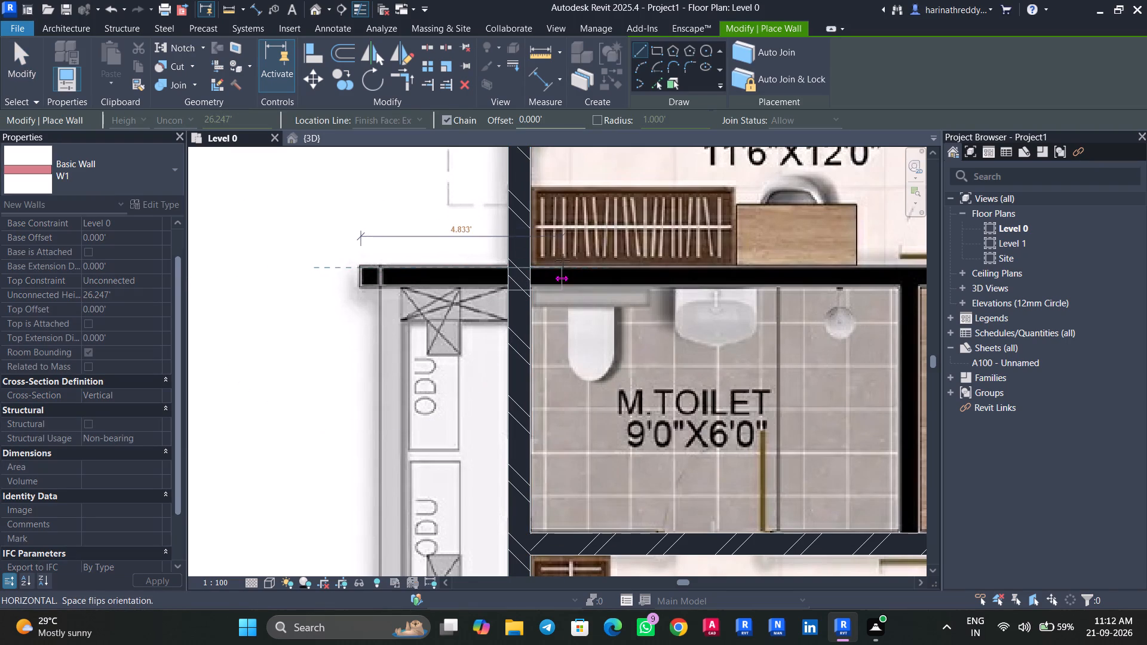
pyautogui.scroll(-1, 584, 266)
pyautogui.moveTo(584, 266); pyautogui.dragTo(455, 303, button='middle')
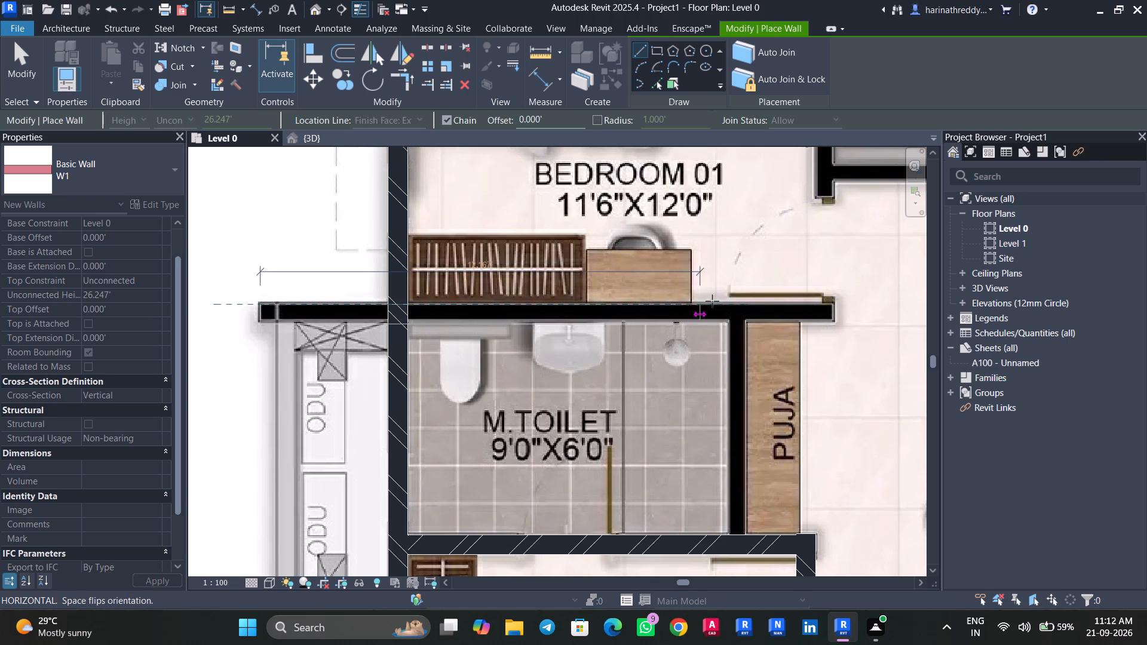
pyautogui.scroll(6, 830, 303)
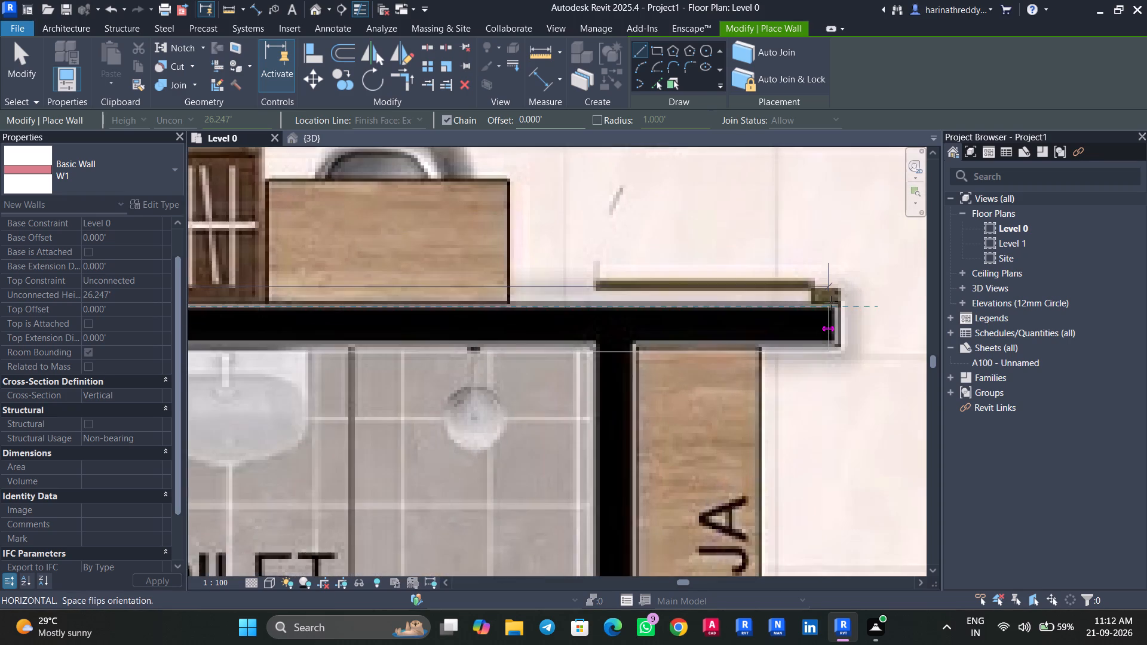
pyautogui.scroll(5, 832, 303)
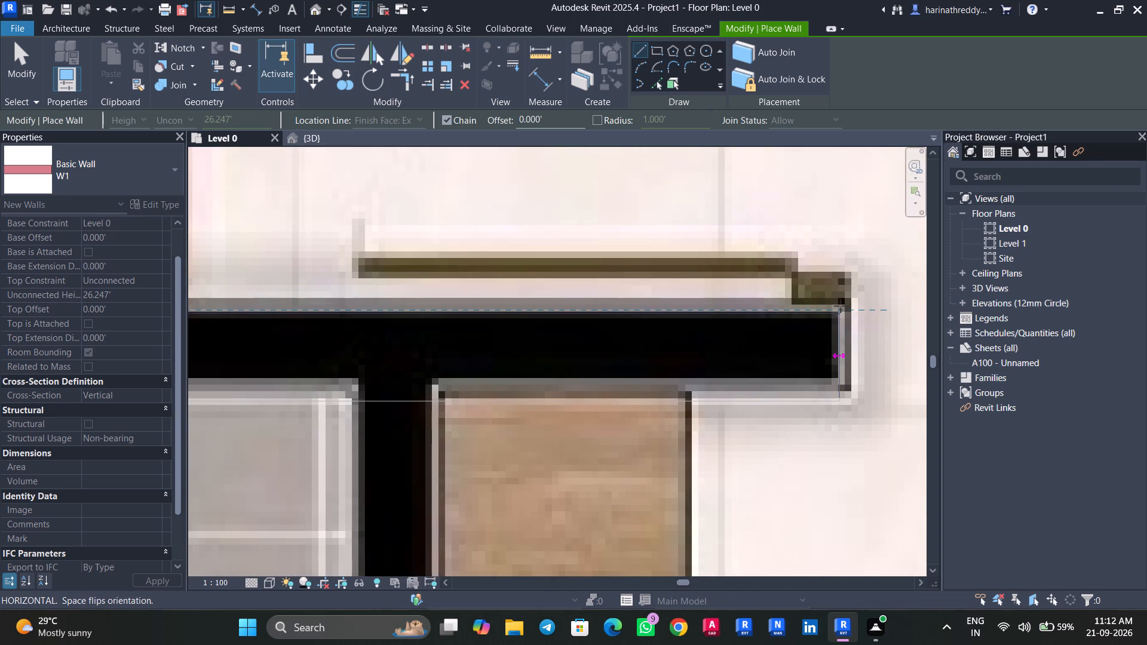
pyautogui.click(842, 306)
pyautogui.press('Escape')
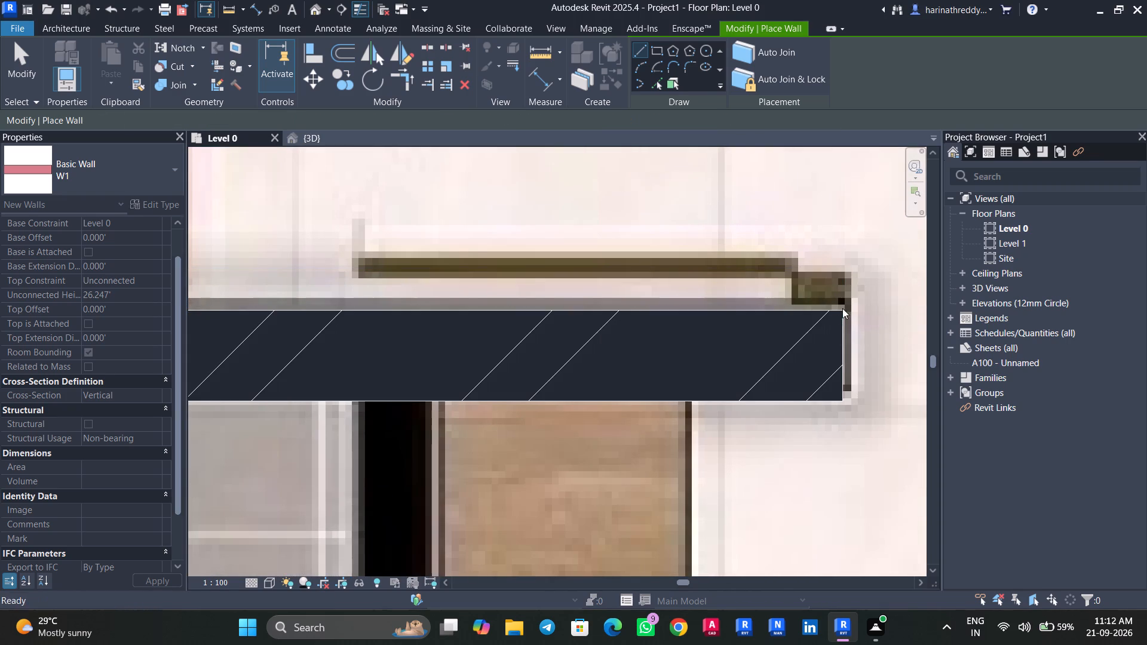
pyautogui.press('Escape')
# Nudge the horizontal wall between BEDROOM 01 and M.TOILET three increments up to align it with the plan image.
pyautogui.click(796, 340)
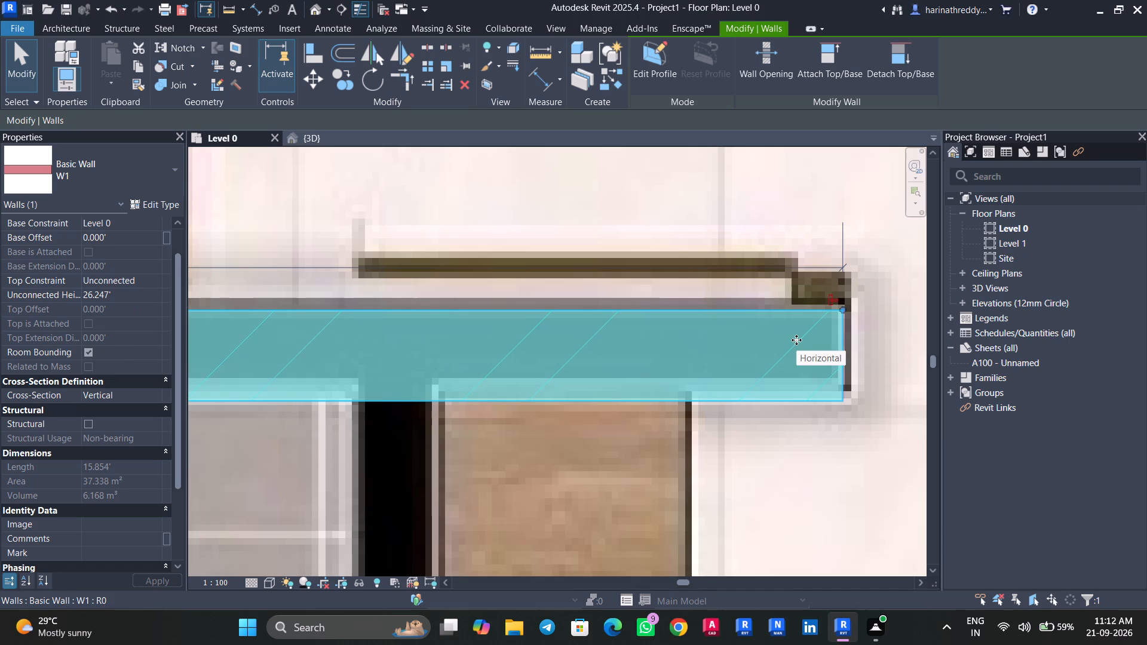
pyautogui.press('Escape')
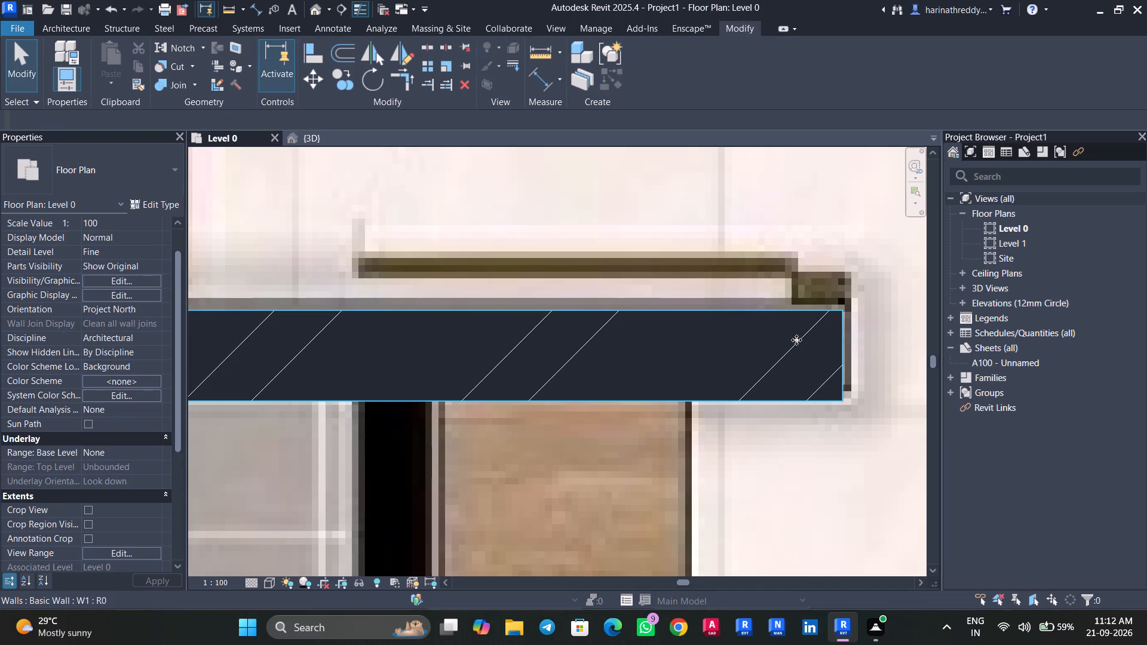
pyautogui.click(796, 340)
pyautogui.press('Escape')
pyautogui.press('Escape')
pyautogui.click(796, 340)
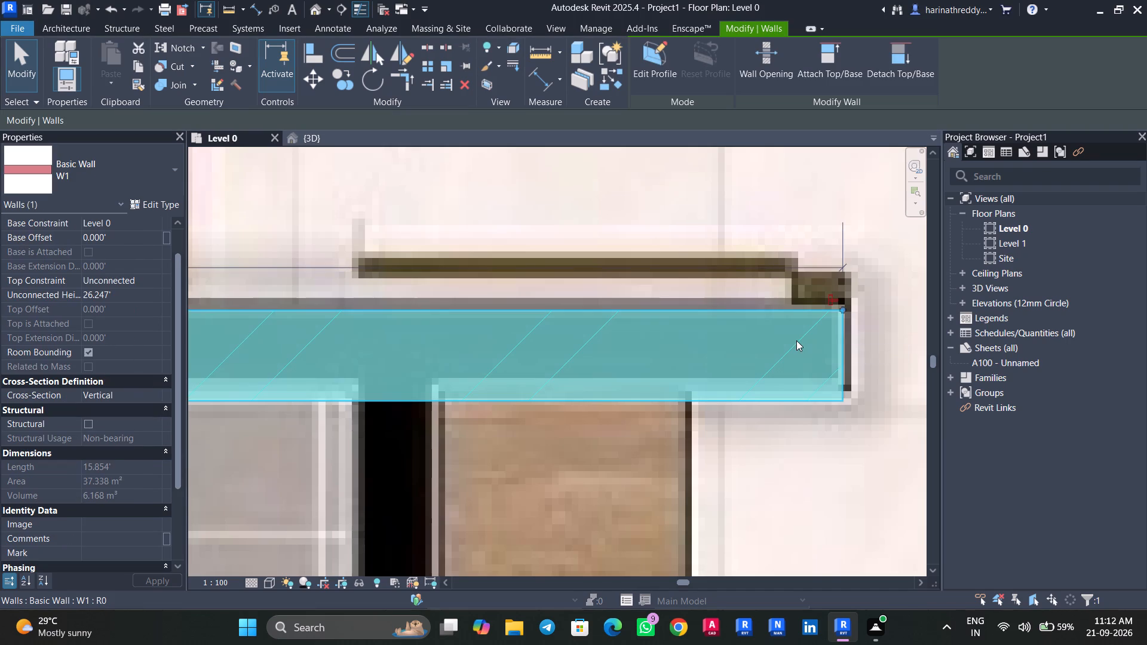
pyautogui.press('Up')
pyautogui.press('Up')
pyautogui.press('Up')
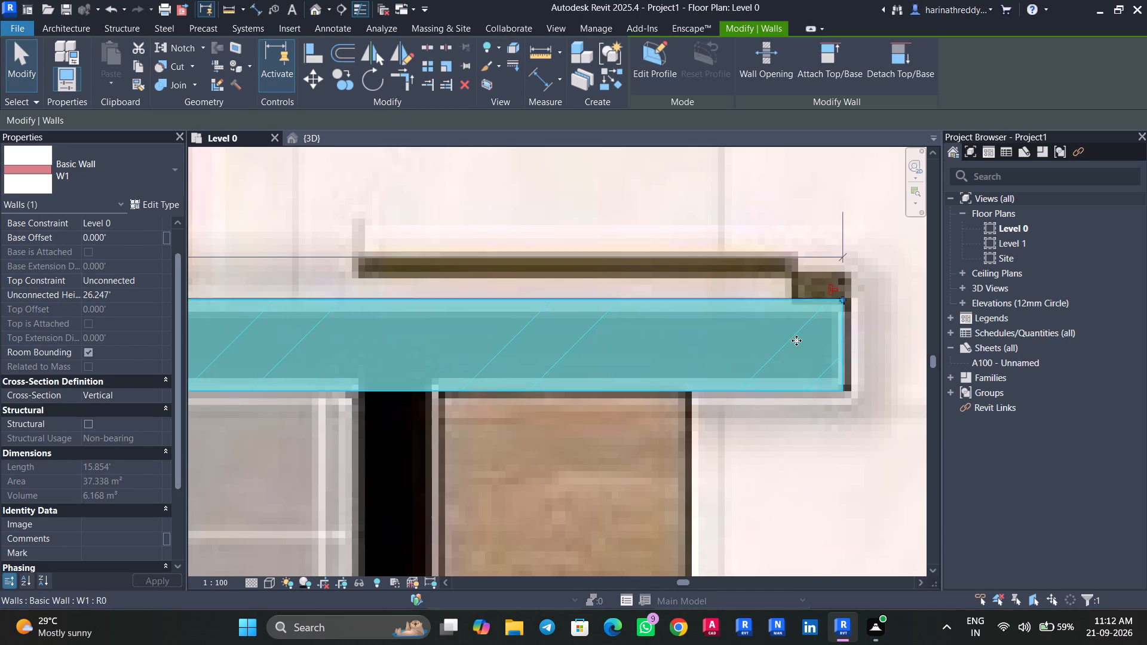
pyautogui.press('Escape')
# Draw a vertical W1 wall about 6.45 ft long between M.TOILET and PUJA, connecting the horizontal walls above and below.
pyautogui.scroll(-4, 719, 376)
pyautogui.scroll(-5, 470, 382)
pyautogui.moveTo(452, 377); pyautogui.dragTo(769, 393, button='middle')
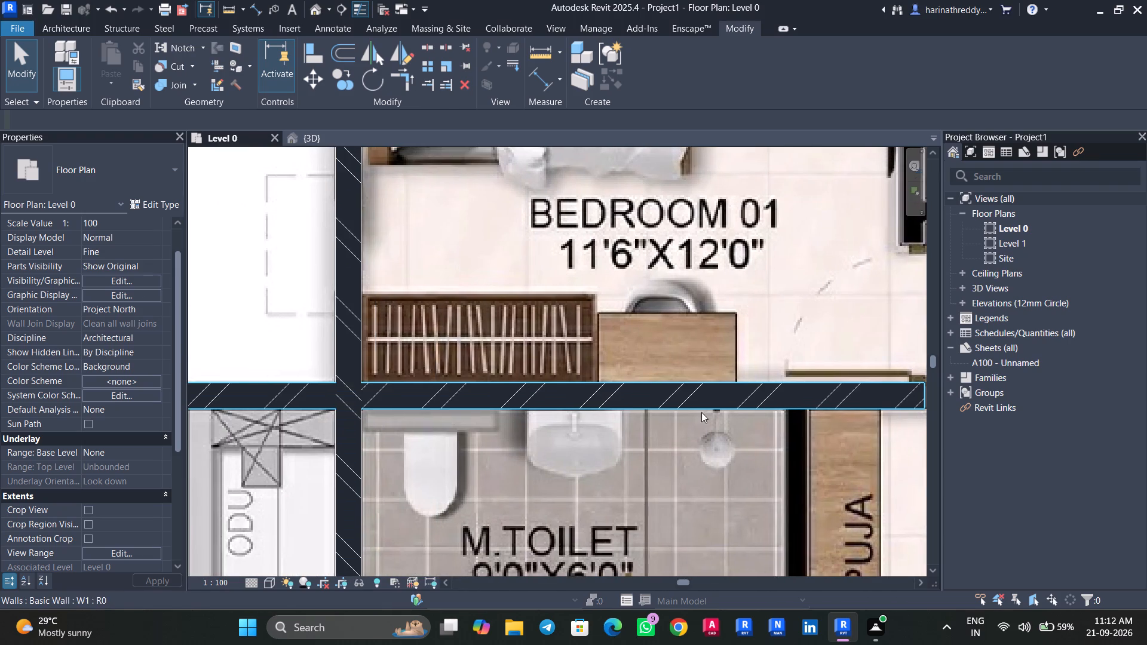
pyautogui.moveTo(382, 401); pyautogui.dragTo(559, 417, button='middle')
pyautogui.scroll(-2, 584, 438)
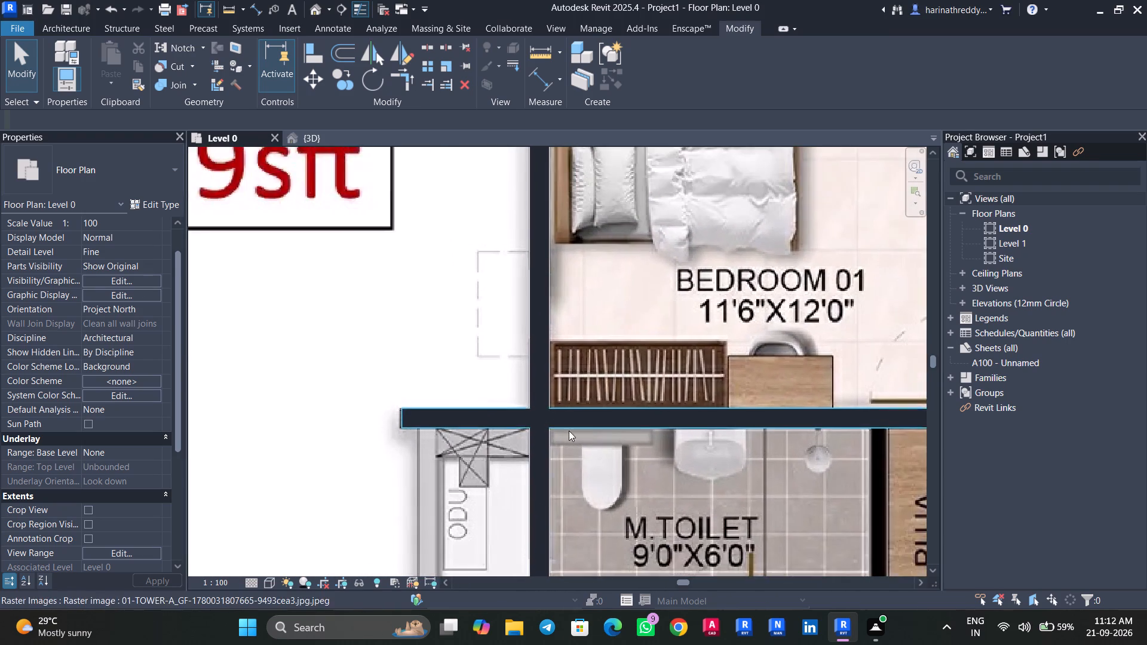
pyautogui.moveTo(533, 422); pyautogui.dragTo(380, 371, button='middle')
pyautogui.scroll(3, 710, 451)
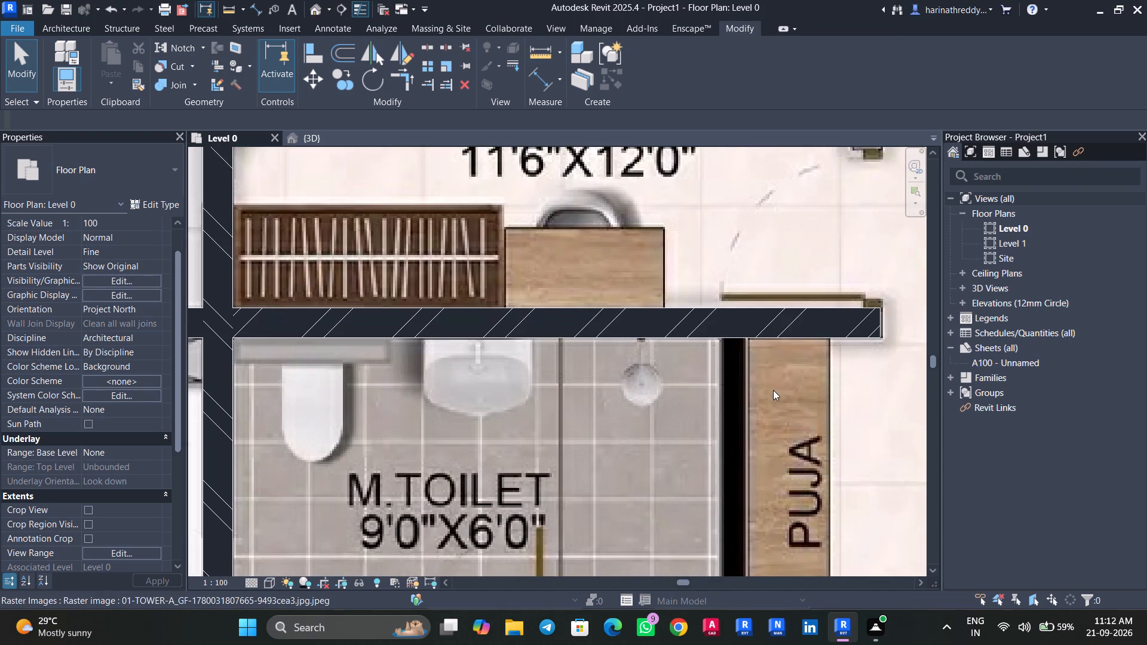
pyautogui.scroll(5, 768, 386)
pyautogui.write('WA')
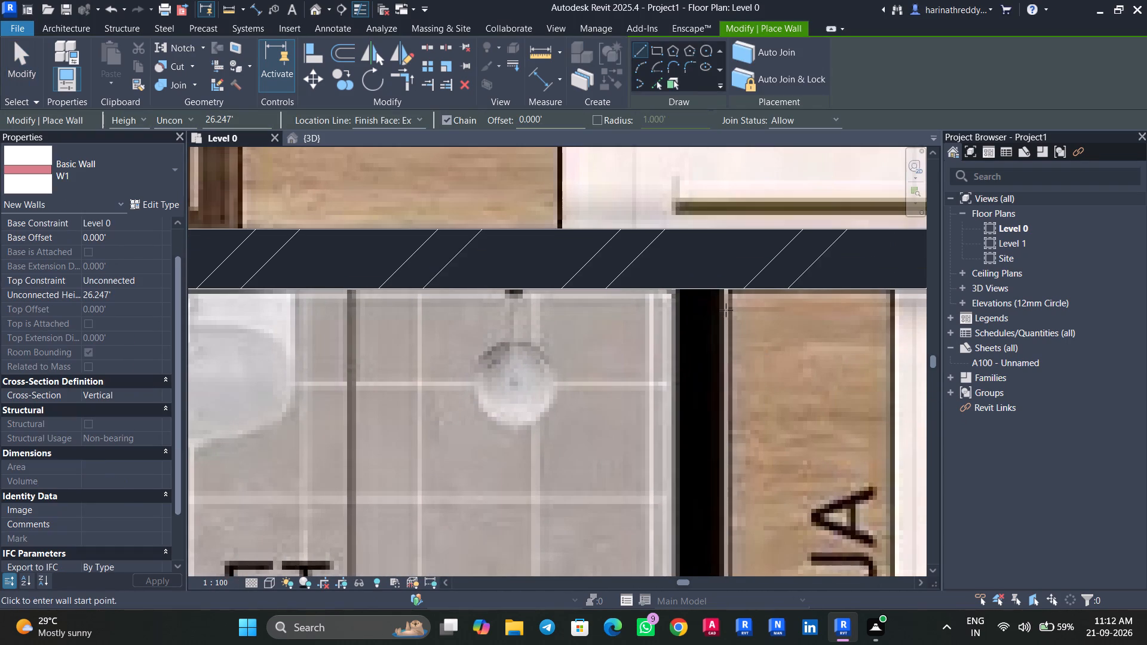
pyautogui.click(724, 290)
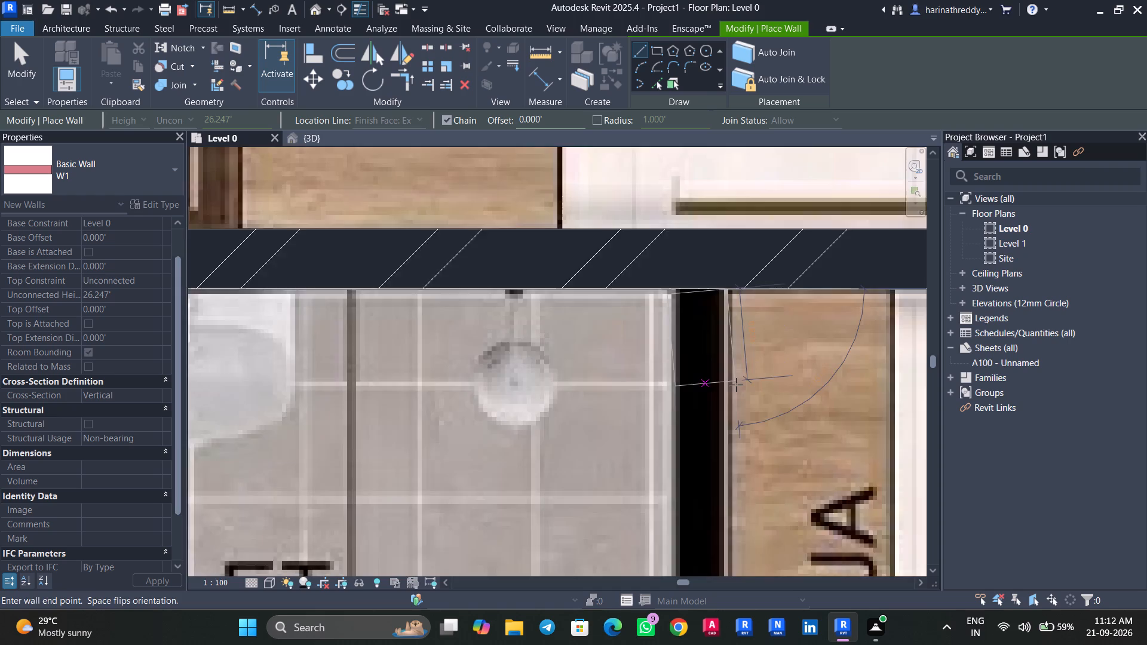
pyautogui.scroll(-5, 736, 385)
pyautogui.moveTo(736, 385); pyautogui.dragTo(668, 209, button='middle')
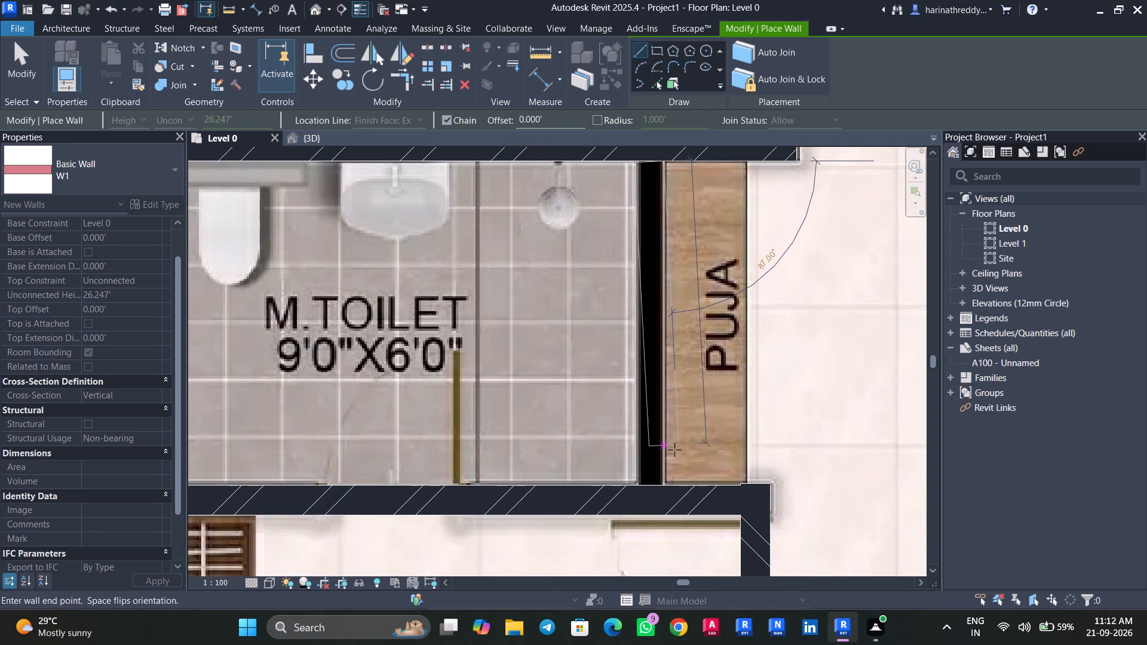
pyautogui.click(662, 481)
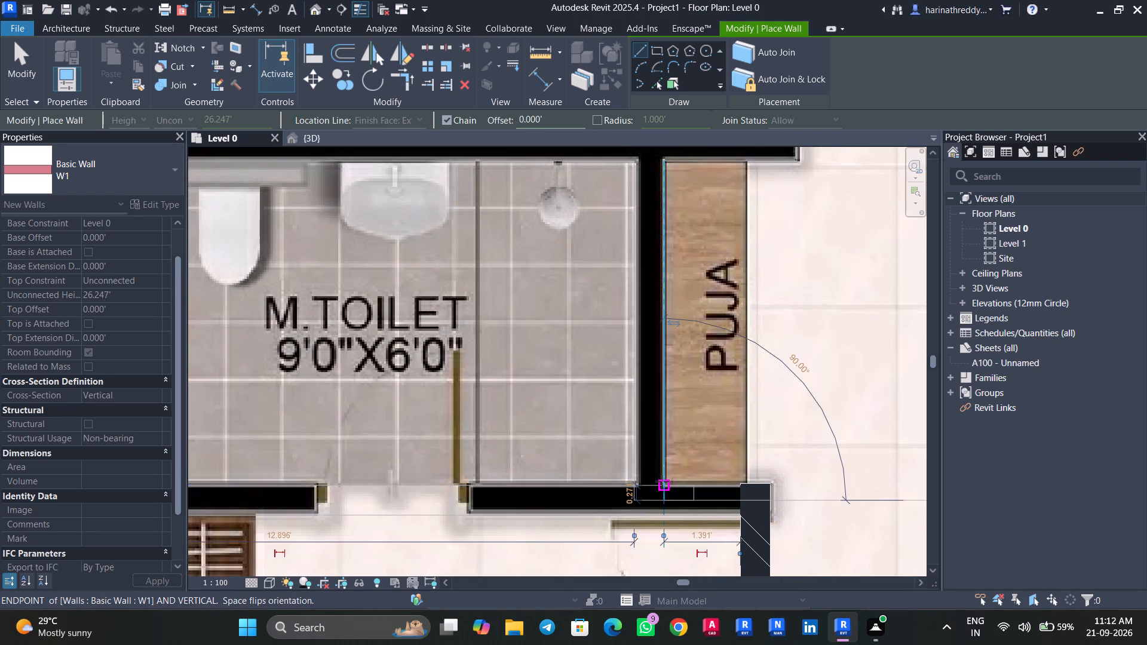
pyautogui.press('Escape')
pyautogui.press('Escape')
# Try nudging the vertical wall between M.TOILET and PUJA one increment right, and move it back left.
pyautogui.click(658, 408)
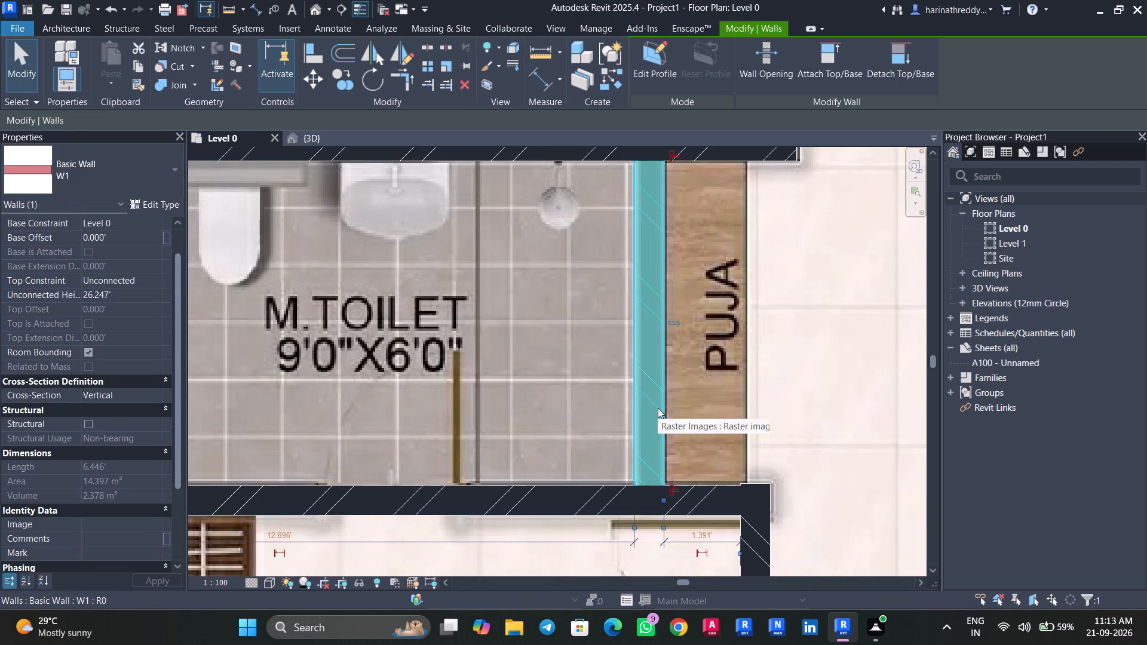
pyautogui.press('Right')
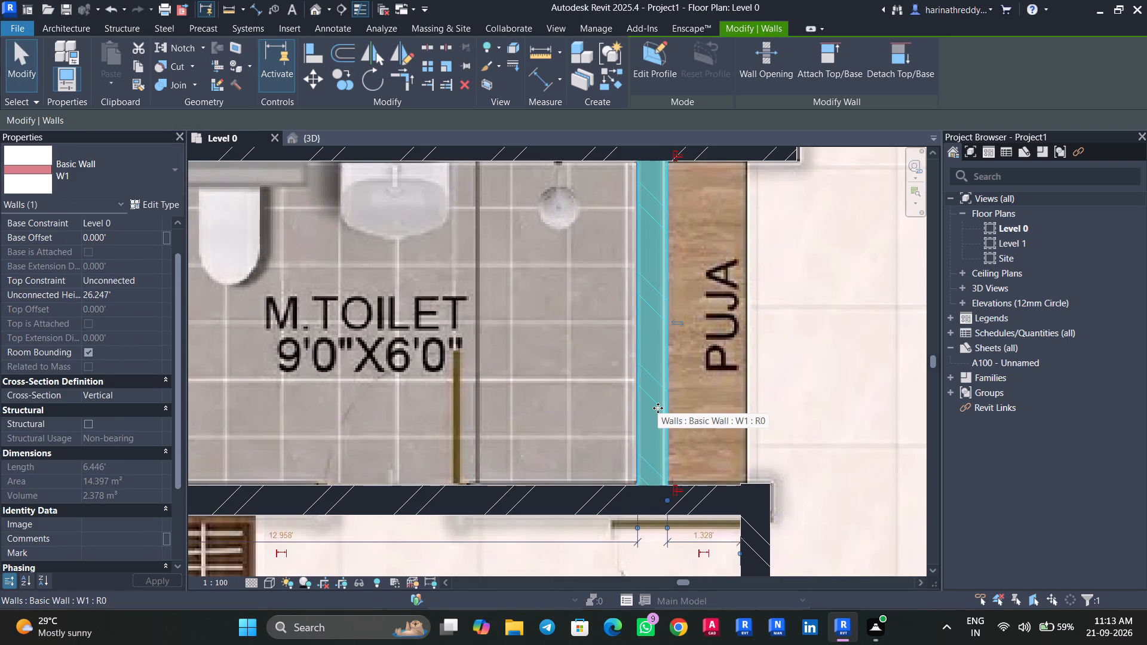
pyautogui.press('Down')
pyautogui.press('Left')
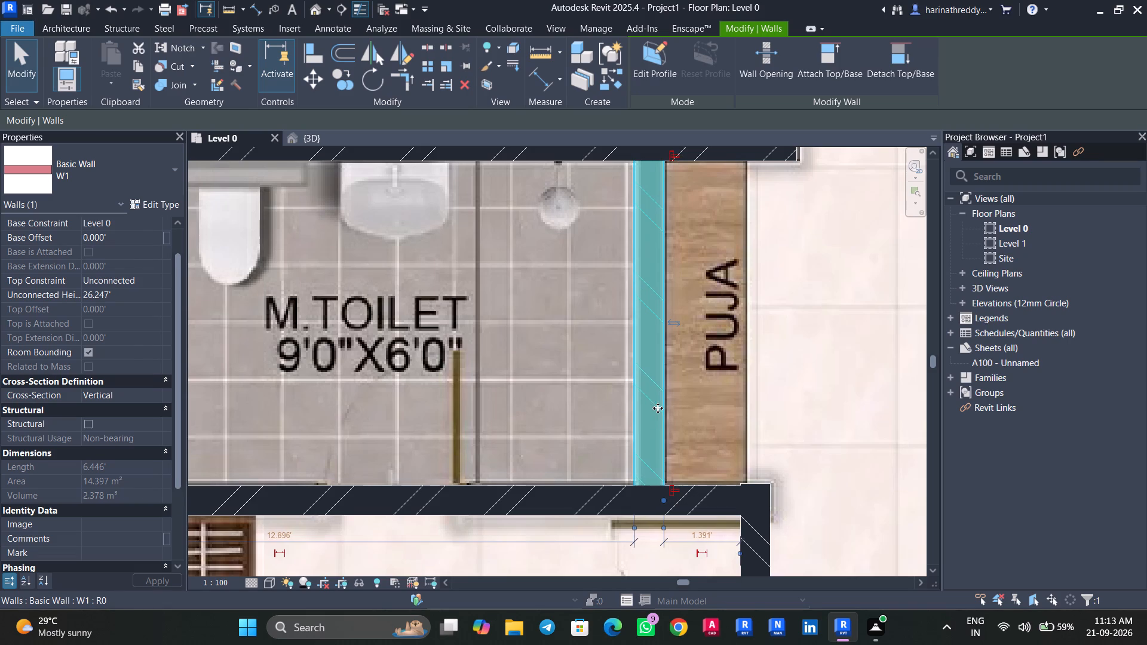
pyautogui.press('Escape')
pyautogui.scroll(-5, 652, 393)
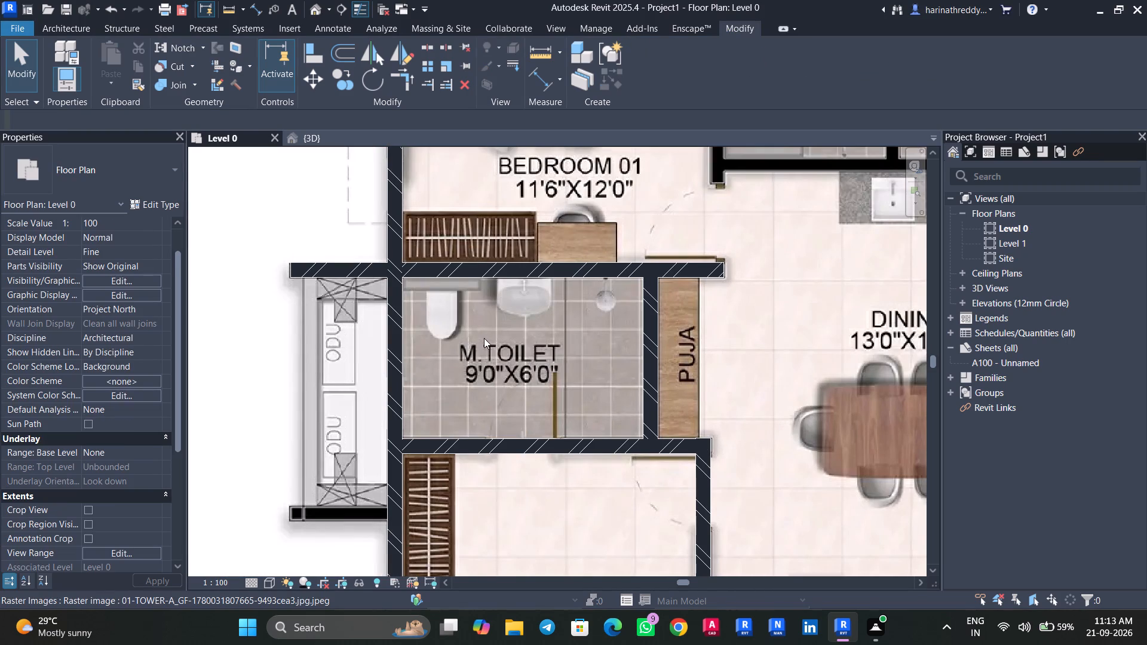
# Draw a vertical W1 wall between BEDROOM 01 and TOILET 01, from the ODU ledge's outer corner to the wall end beyond the toilet.
pyautogui.scroll(-1, 520, 332)
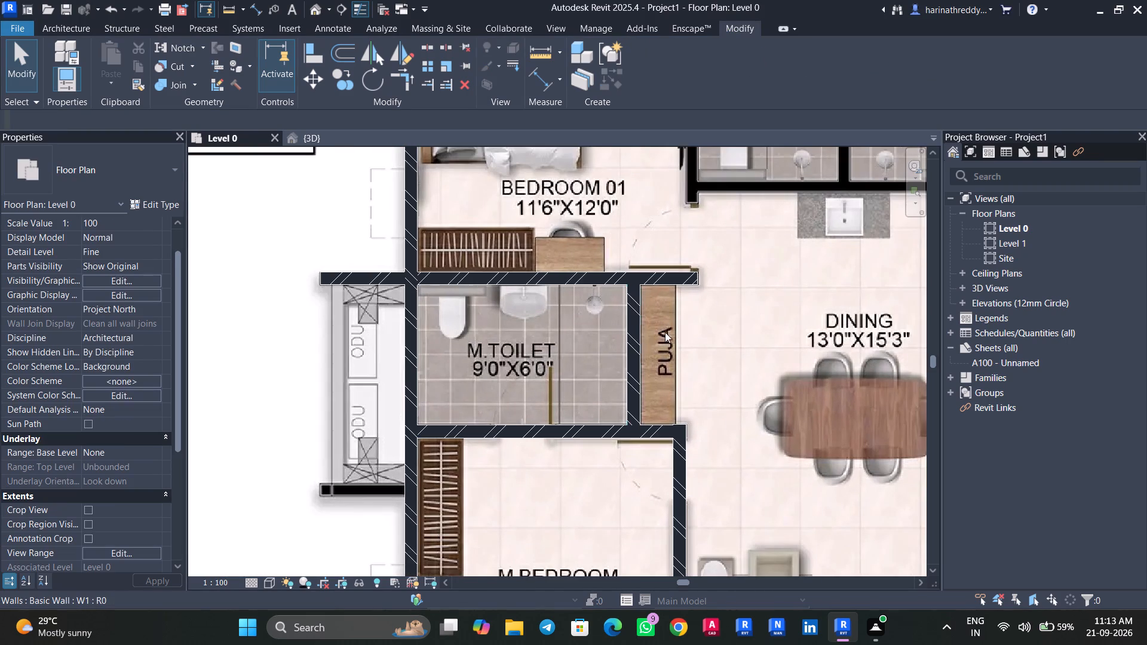
pyautogui.moveTo(689, 333); pyautogui.dragTo(587, 463, button='middle')
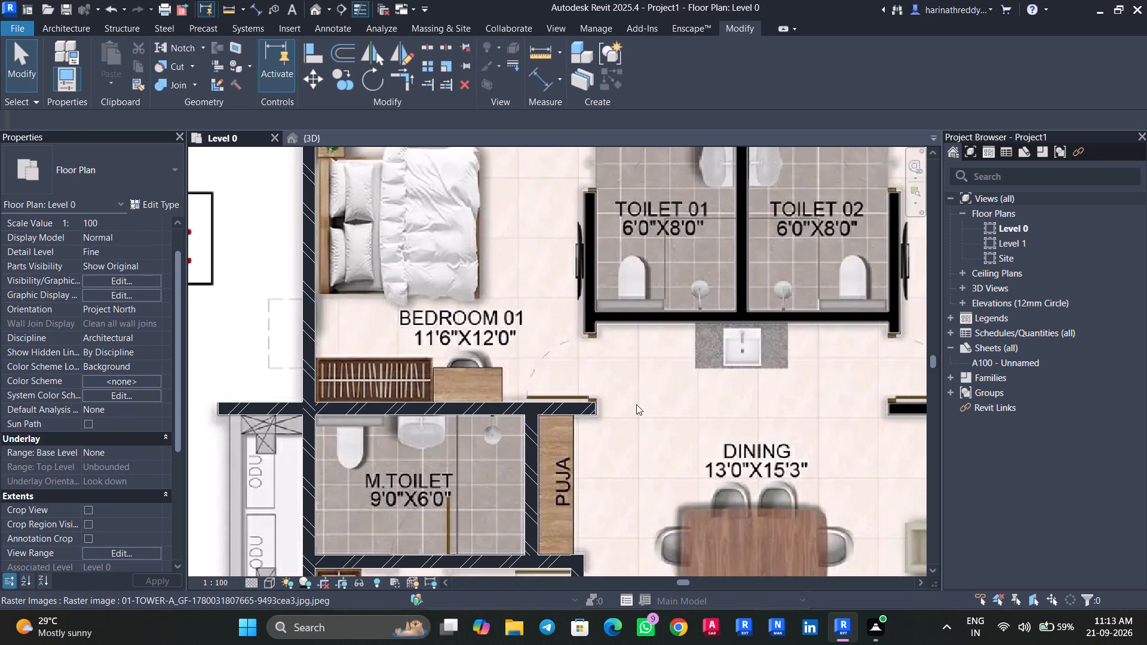
pyautogui.scroll(-4, 656, 397)
pyautogui.moveTo(656, 397); pyautogui.dragTo(618, 404, button='middle')
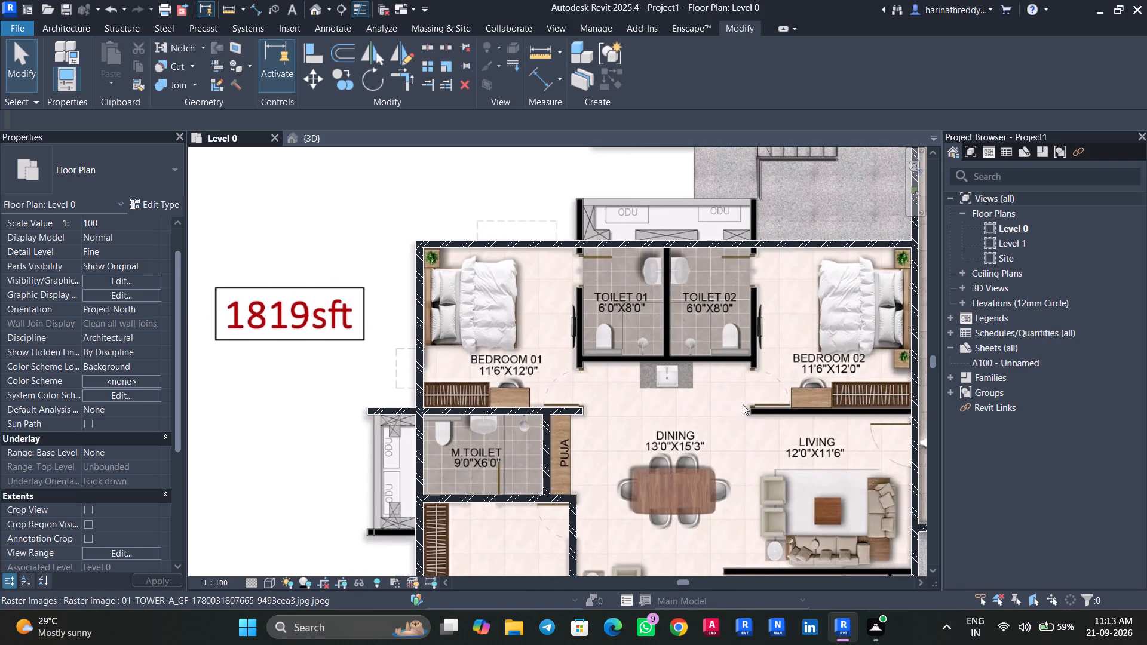
pyautogui.scroll(-1, 625, 441)
pyautogui.moveTo(625, 441); pyautogui.dragTo(533, 266, button='middle')
pyautogui.scroll(1, 625, 441)
pyautogui.scroll(-1, 625, 441)
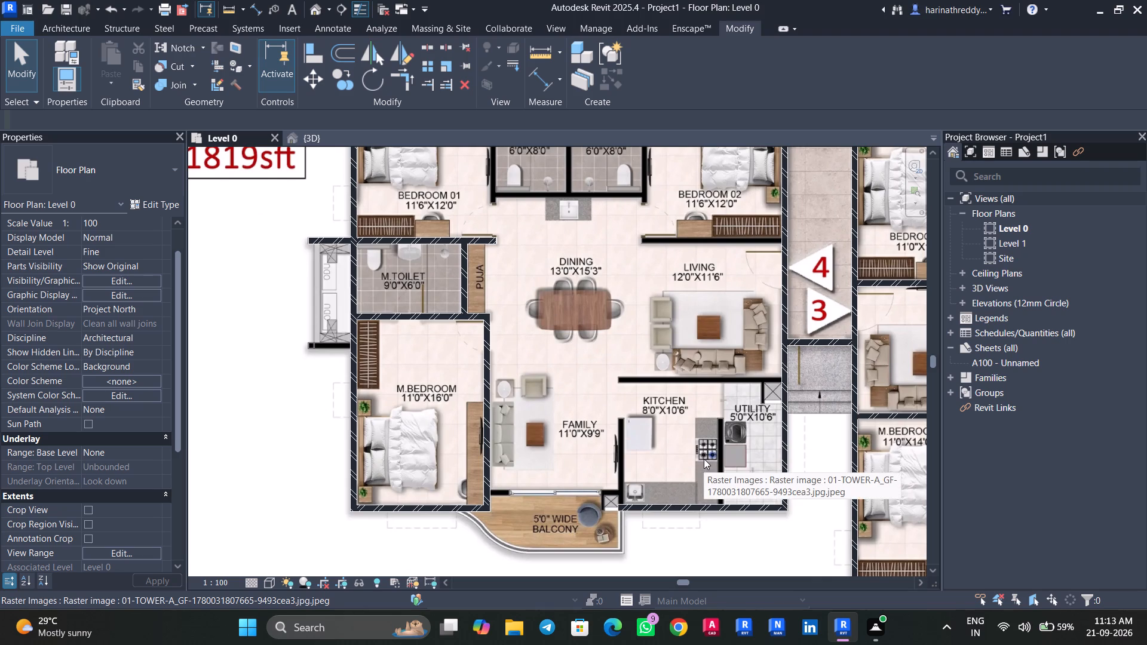
pyautogui.moveTo(582, 297); pyautogui.dragTo(578, 471, button='middle')
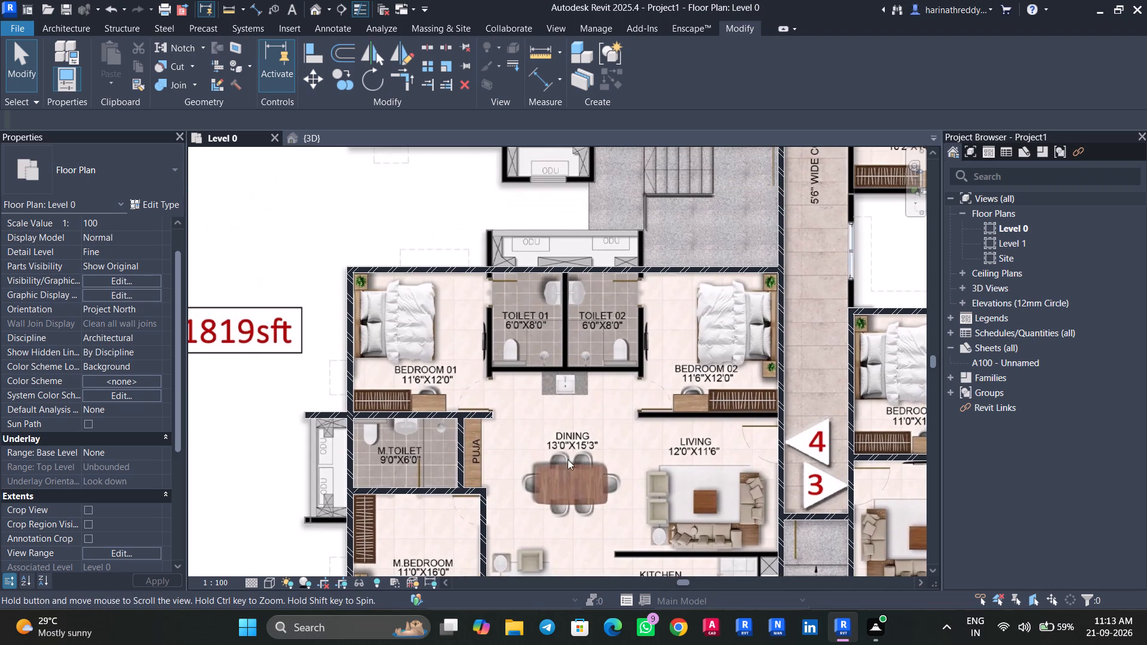
pyautogui.write('WA')
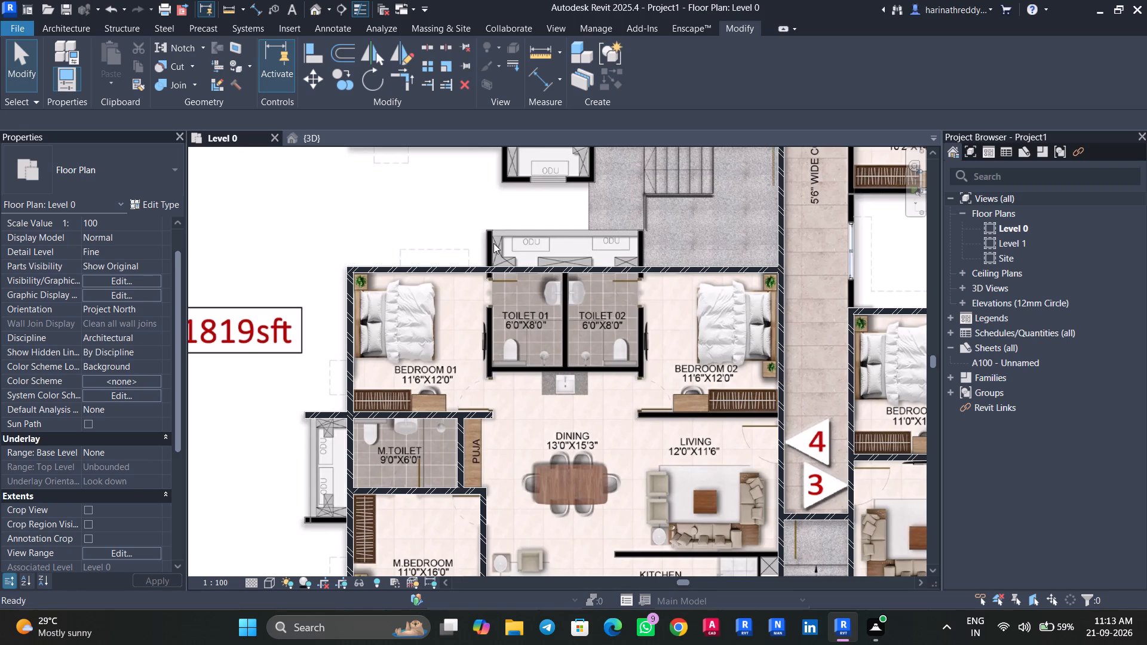
pyautogui.scroll(12, 482, 235)
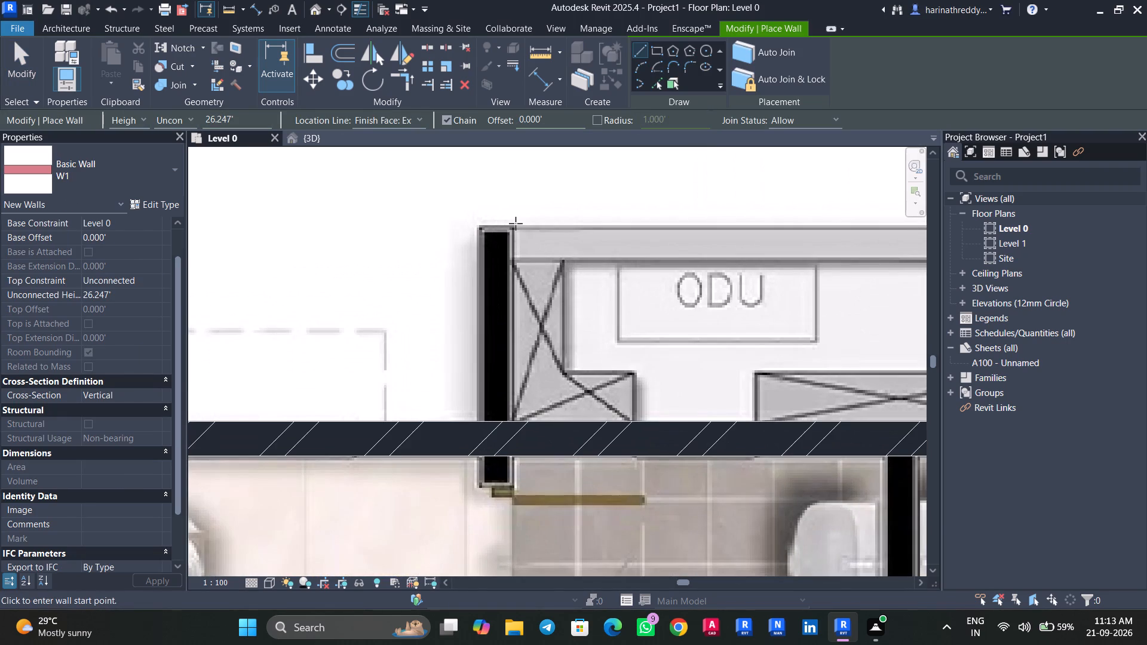
pyautogui.click(514, 226)
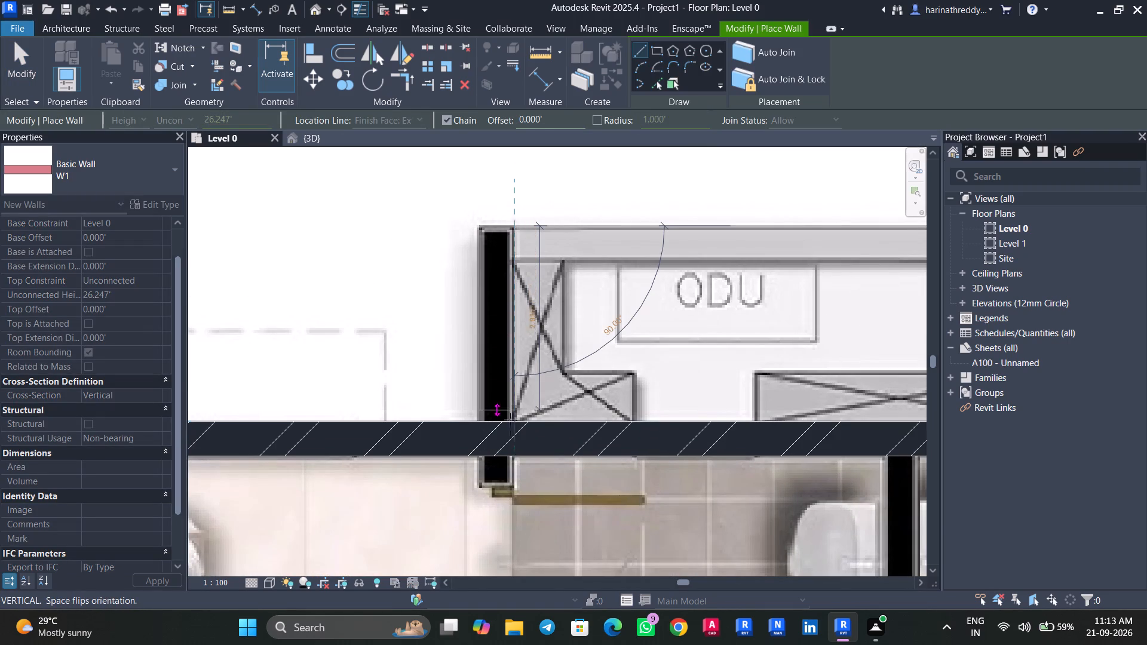
pyautogui.moveTo(516, 495); pyautogui.dragTo(516, 306, button='middle')
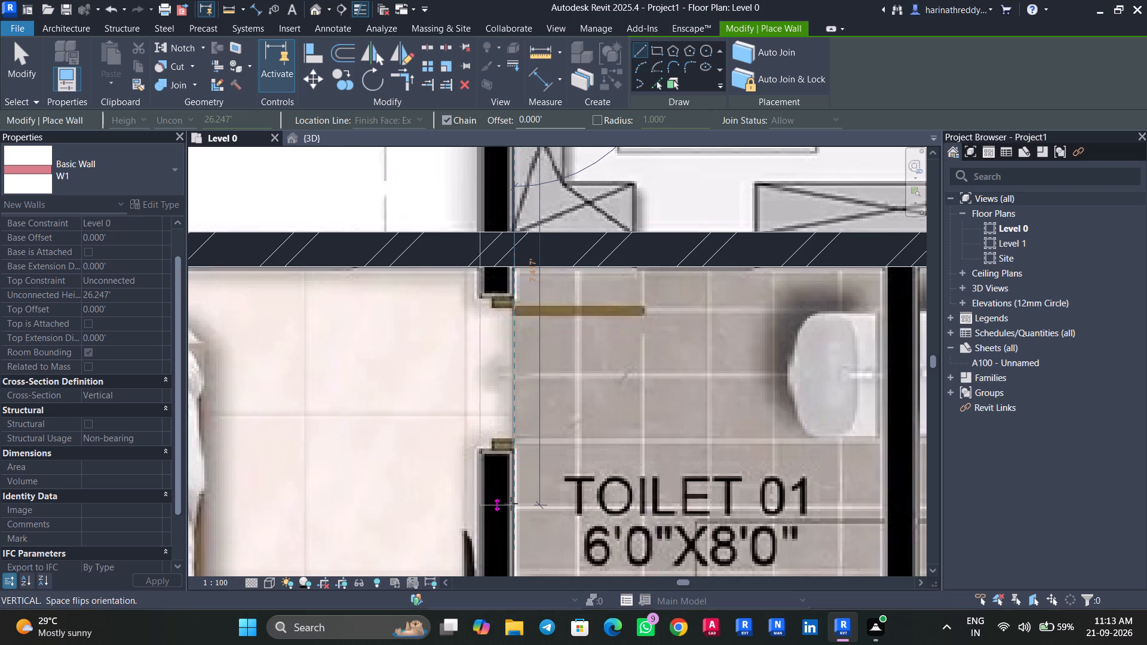
pyautogui.moveTo(505, 563); pyautogui.dragTo(504, 248, button='middle')
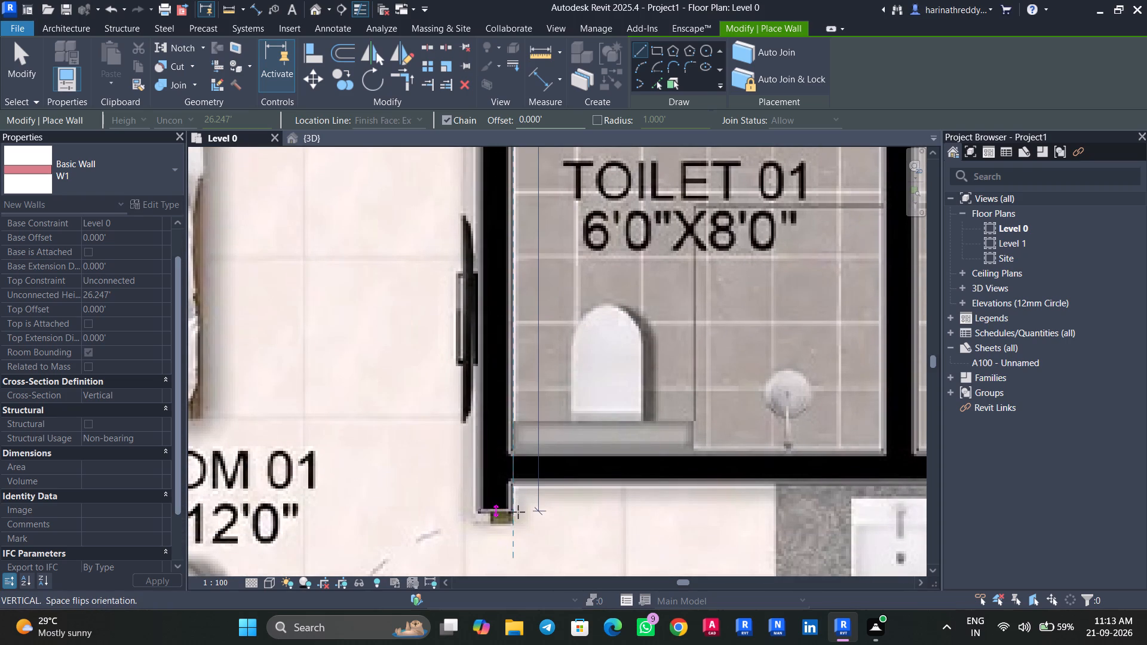
pyautogui.scroll(7, 518, 512)
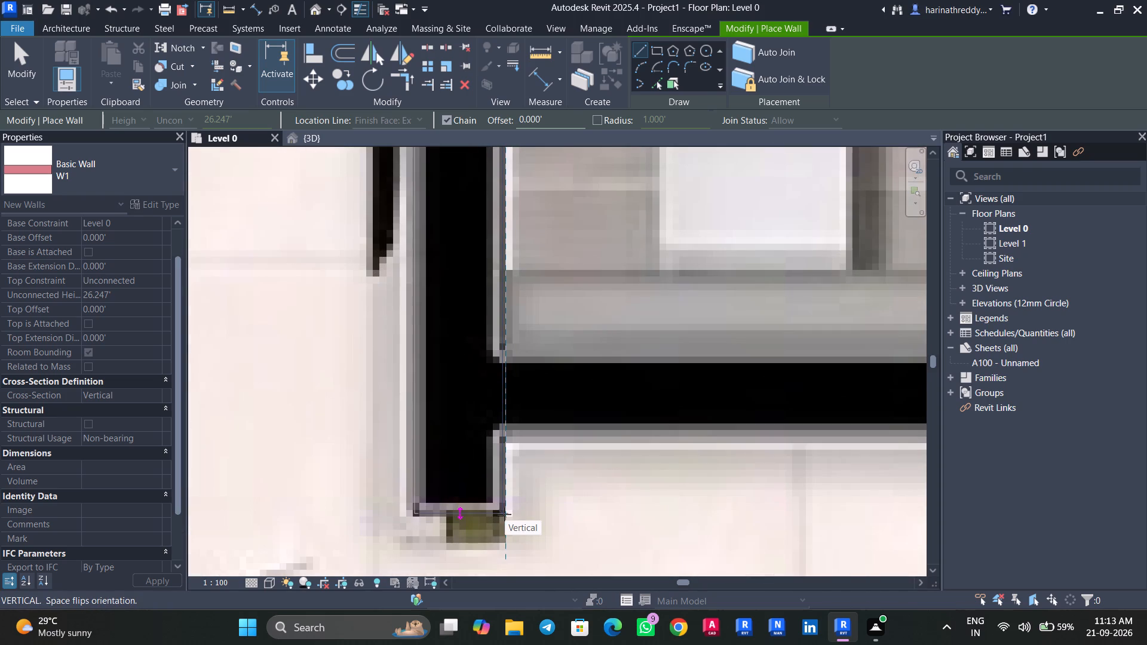
pyautogui.click(504, 514)
pyautogui.press('Escape')
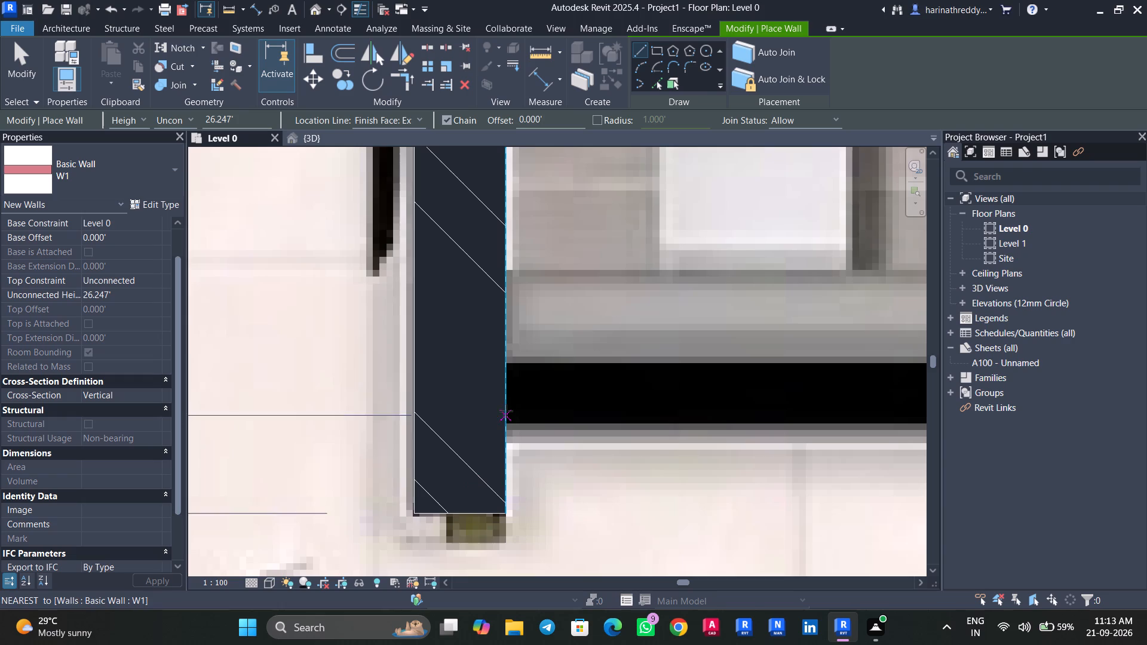
# Draw a horizontal W1 wall about 13.06 ft long along the washbasin side of TOILET 01 and TOILET 02, ending at the BEDROOM 02 side.
pyautogui.click(507, 359)
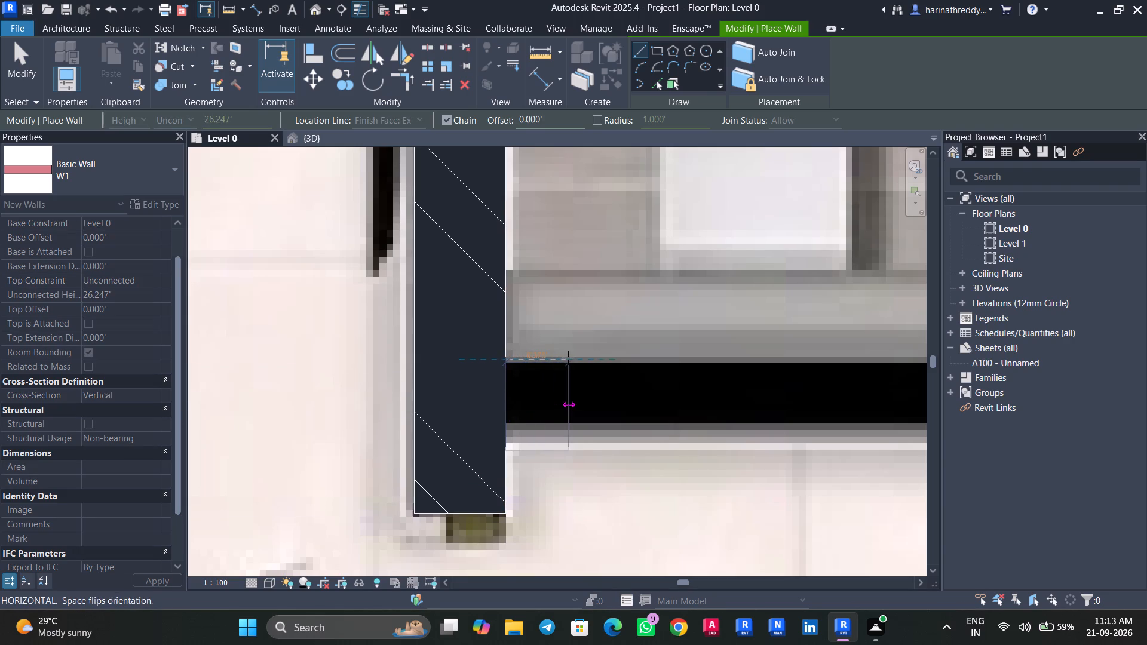
pyautogui.press('Escape')
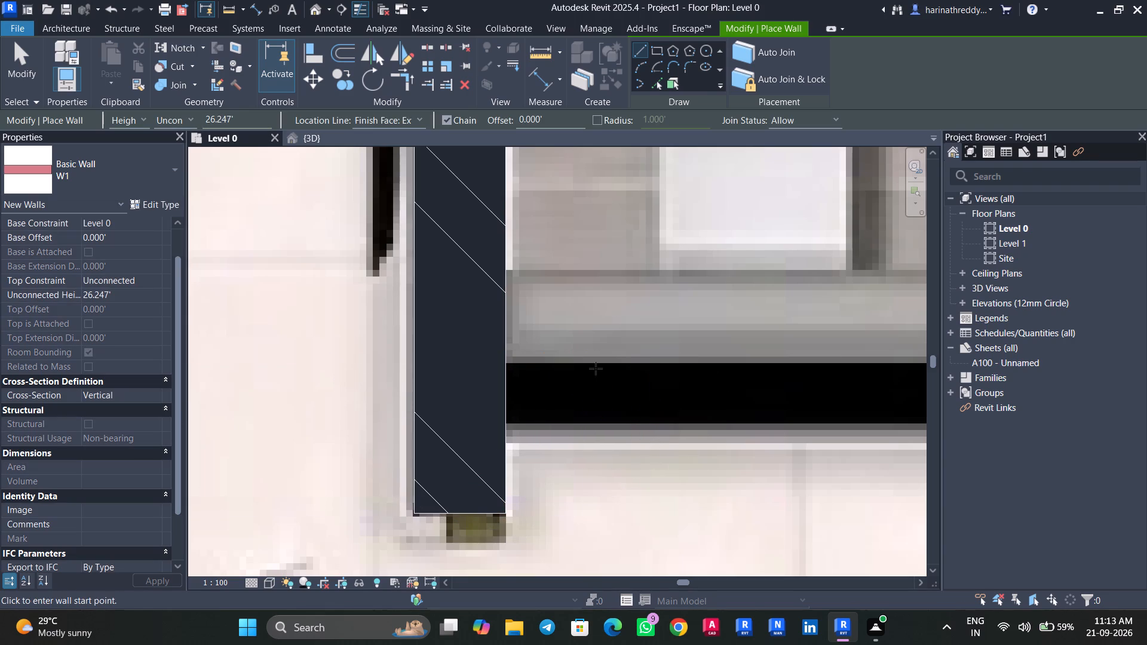
pyautogui.click(507, 354)
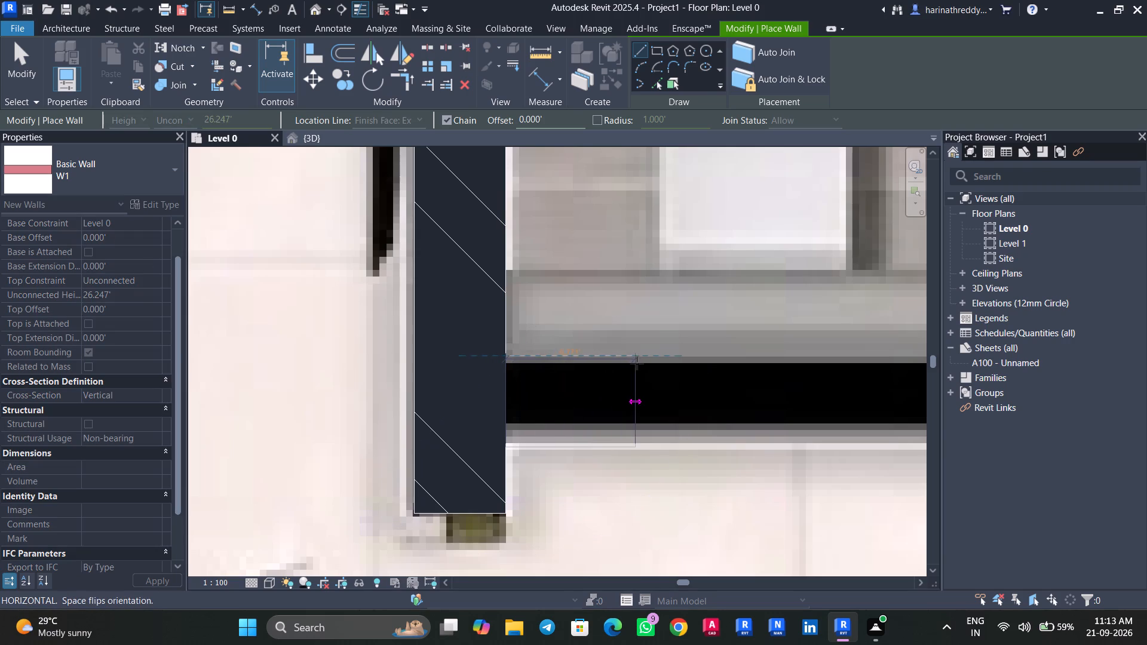
pyautogui.scroll(-10, 637, 363)
pyautogui.moveTo(639, 367); pyautogui.dragTo(397, 357, button='middle')
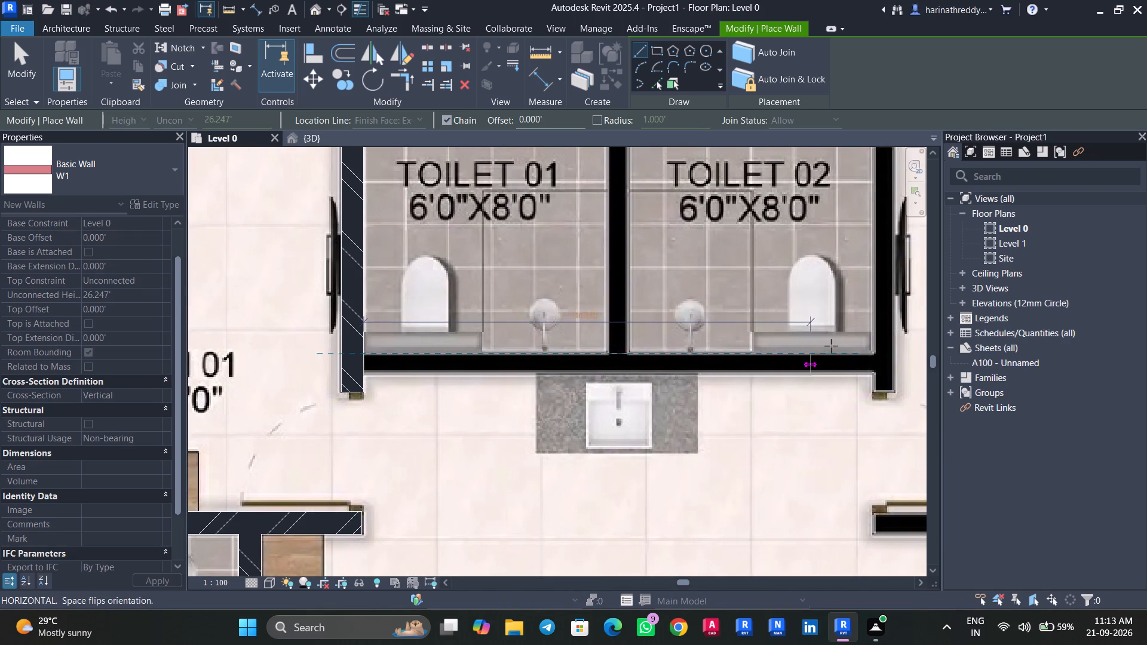
pyautogui.scroll(-1, 856, 342)
pyautogui.moveTo(882, 340); pyautogui.dragTo(734, 339, button='middle')
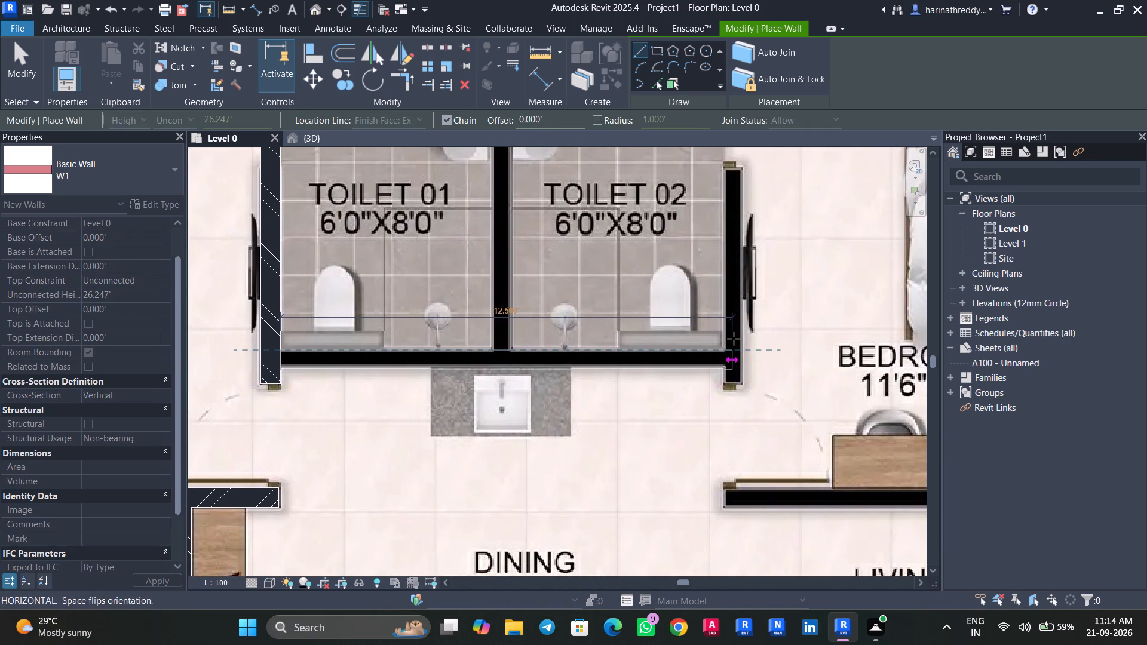
pyautogui.scroll(7, 743, 349)
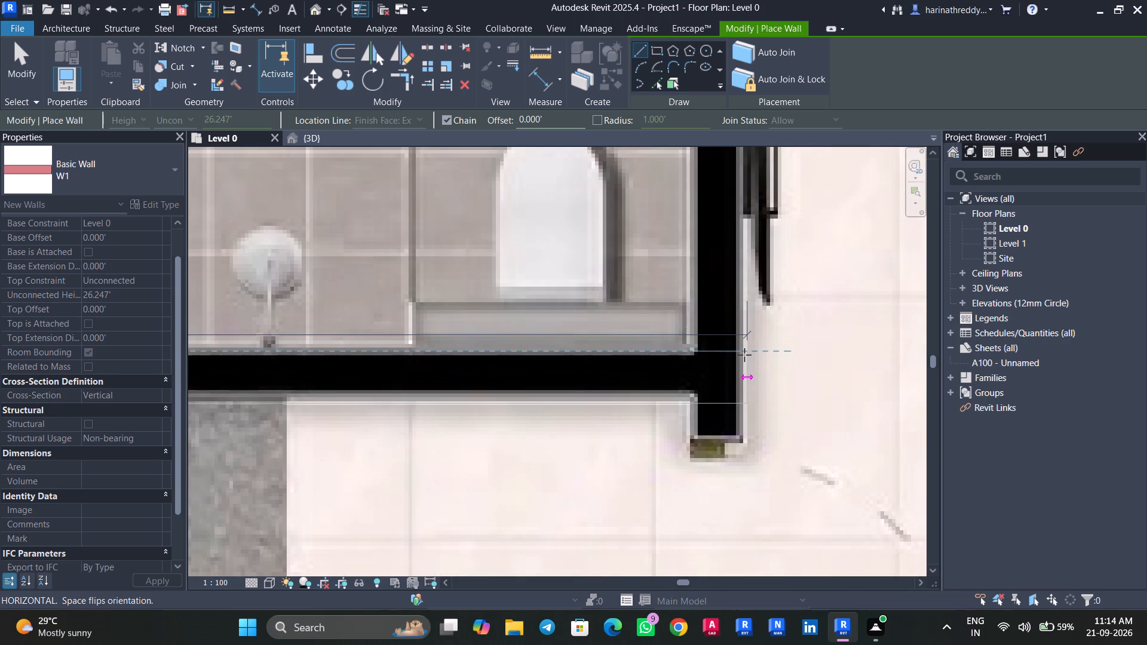
pyautogui.scroll(7, 744, 355)
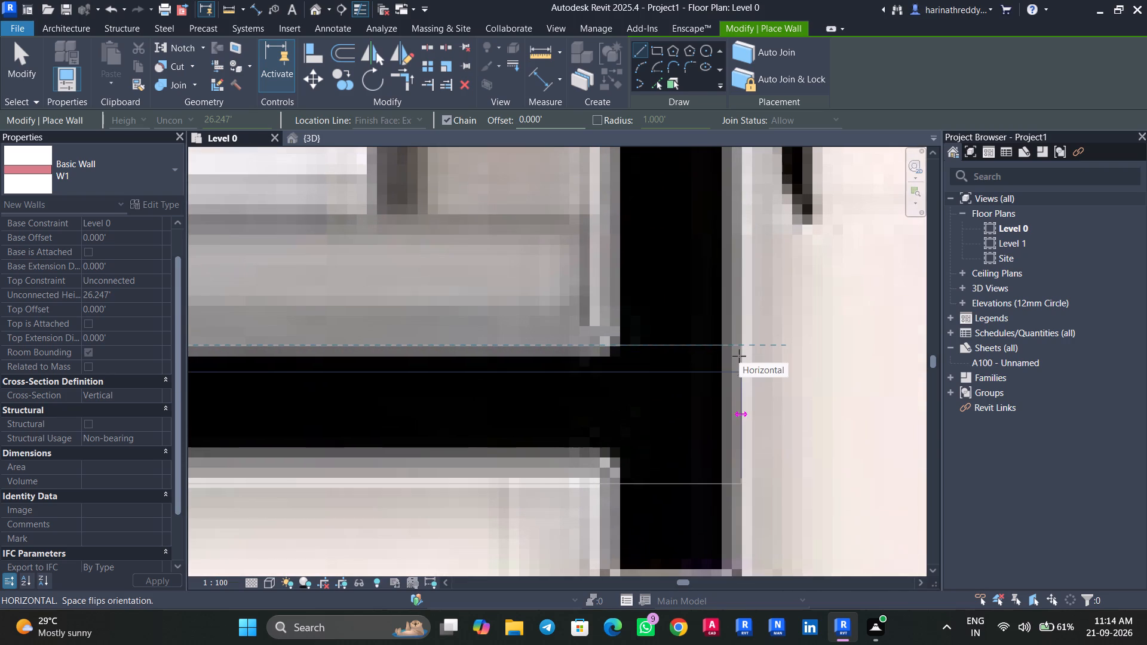
pyautogui.click(740, 364)
pyautogui.press('Escape')
pyautogui.scroll(-3, 640, 394)
pyautogui.press('Escape')
pyautogui.scroll(-7, 513, 398)
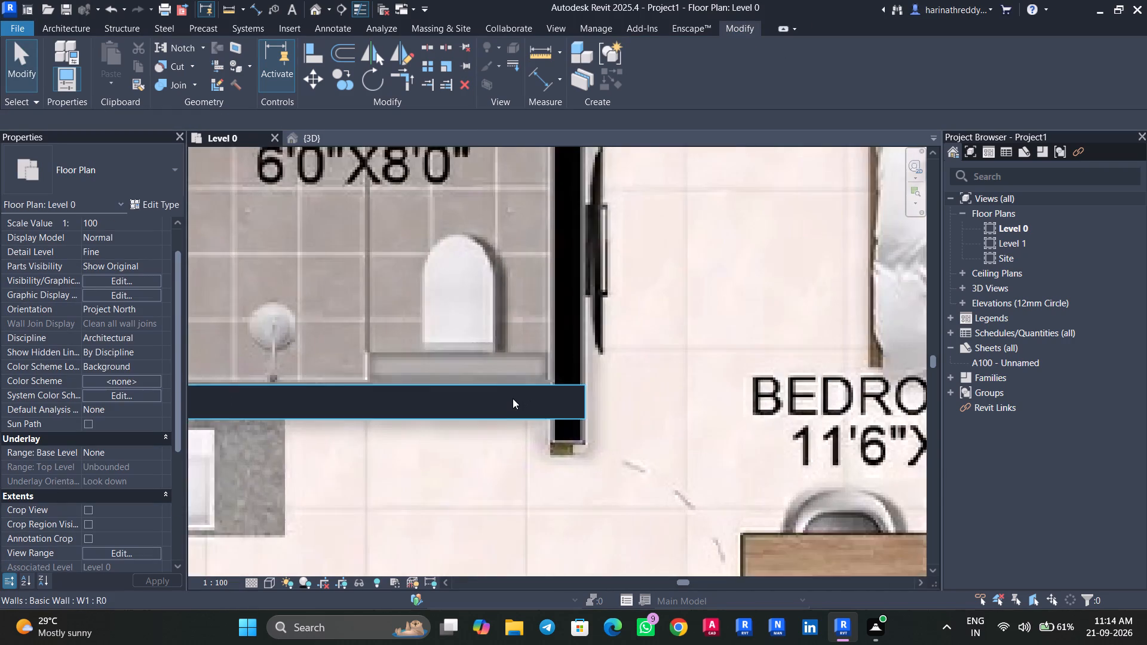
pyautogui.scroll(-8, 513, 398)
pyautogui.moveTo(513, 398); pyautogui.dragTo(529, 394, button='middle')
pyautogui.click(529, 394)
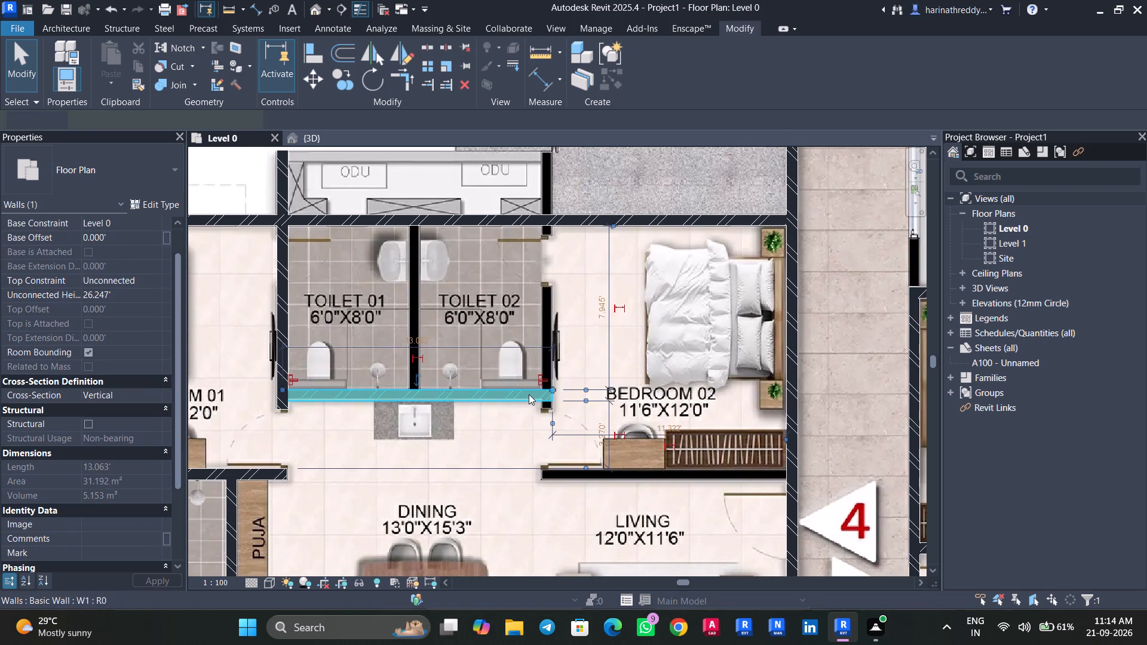
pyautogui.scroll(7, 529, 394)
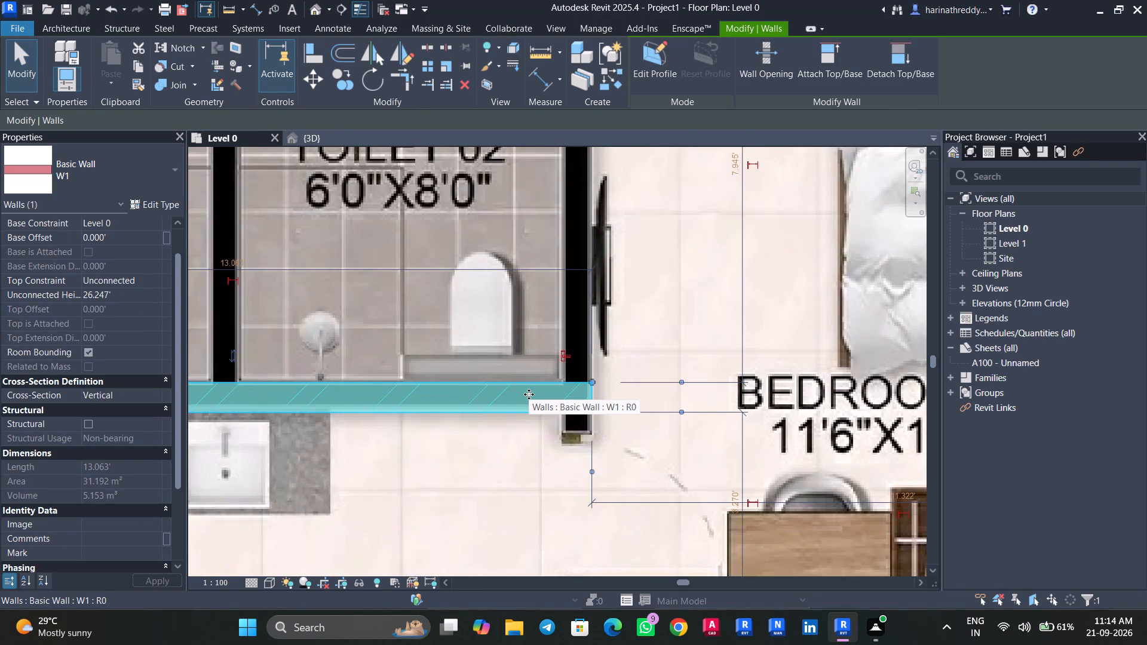
pyautogui.press('Escape')
# Draw a vertical W1 wall between TOILET 01 and TOILET 02, connecting the outer wall at the ODU ledge to the washbasin-side wall.
pyautogui.scroll(-4, 416, 337)
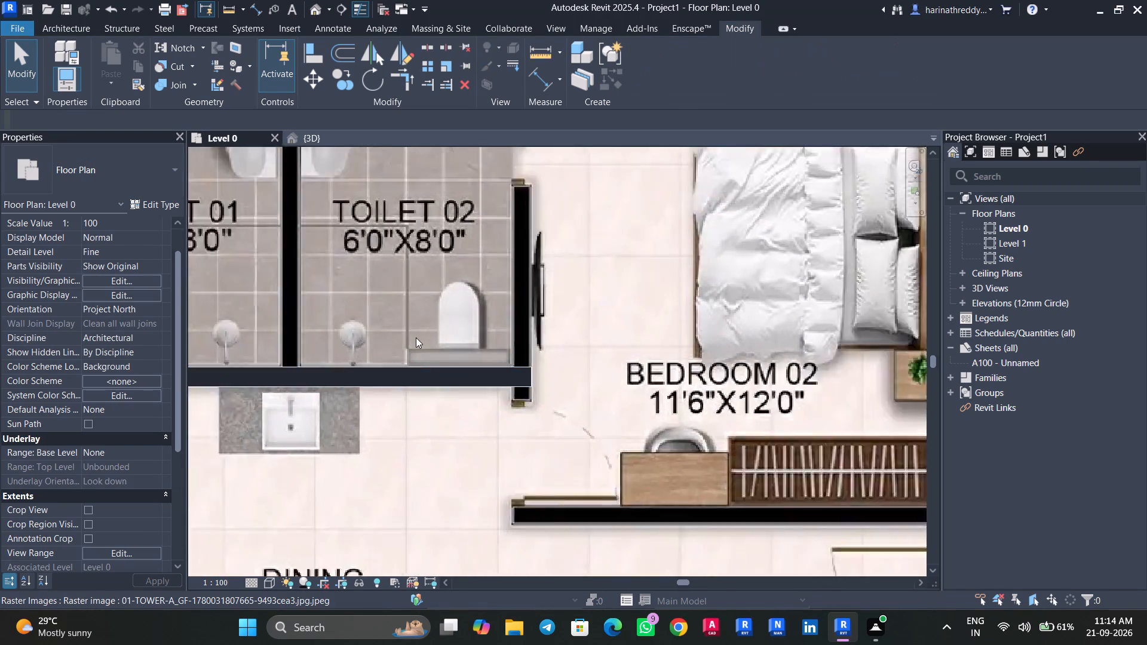
pyautogui.scroll(-2, 416, 337)
pyautogui.moveTo(339, 267); pyautogui.dragTo(482, 394, button='middle')
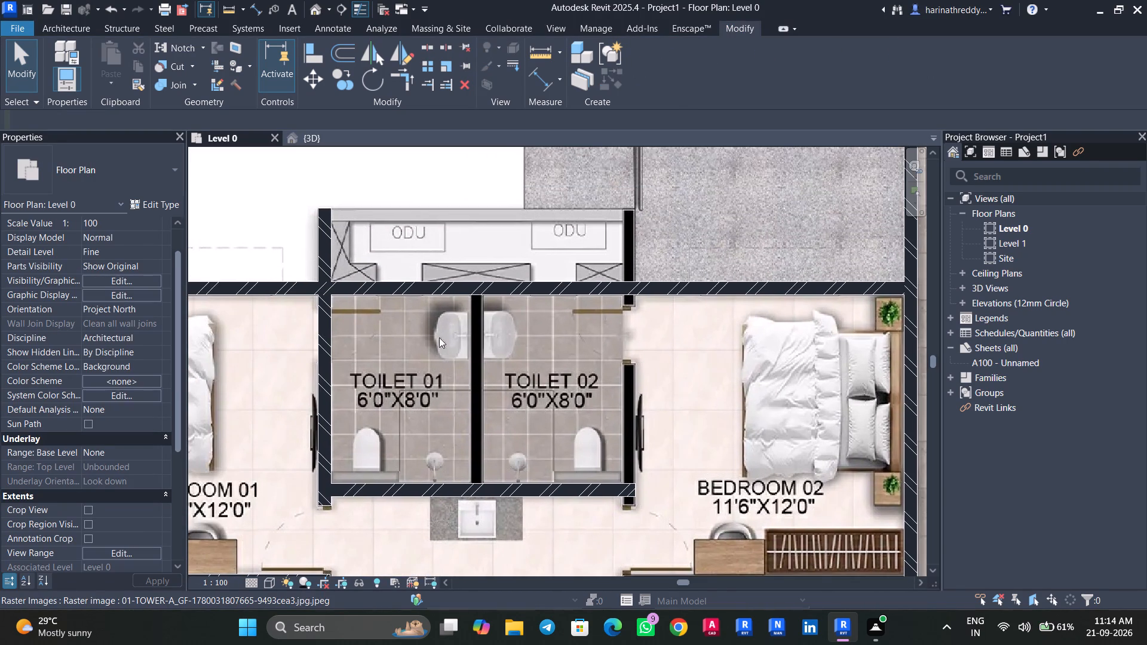
pyautogui.write('WA')
pyautogui.scroll(2, 487, 308)
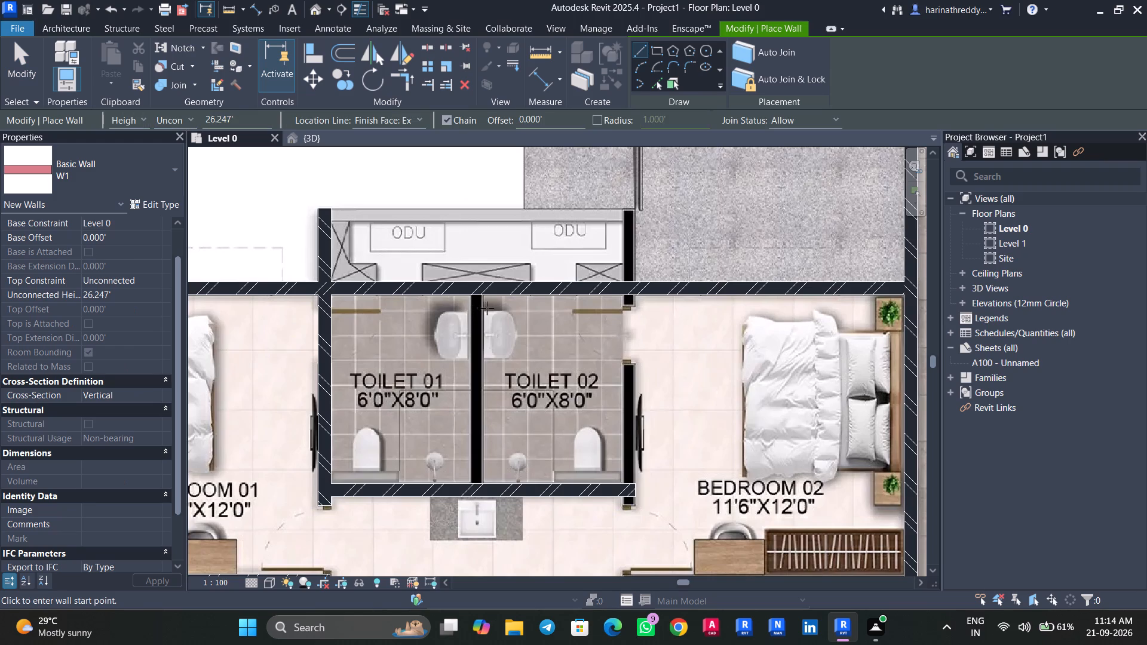
pyautogui.scroll(9, 487, 308)
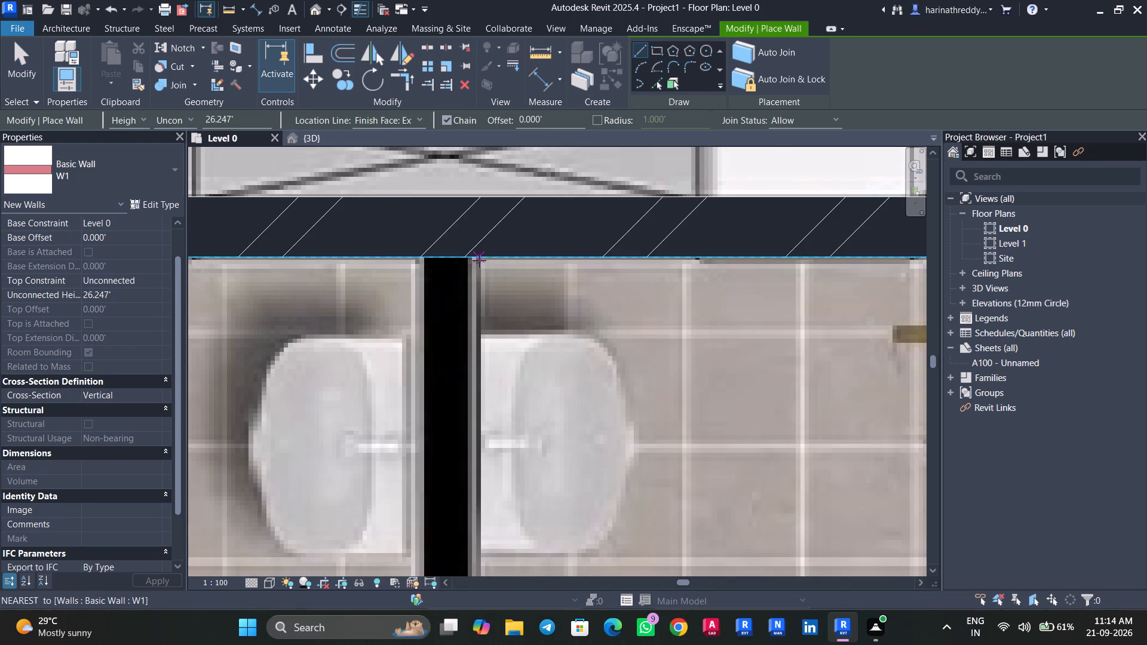
pyautogui.click(479, 259)
pyautogui.scroll(-5, 475, 370)
pyautogui.middleClick(475, 371)
pyautogui.moveTo(475, 371); pyautogui.dragTo(464, 272, button='middle')
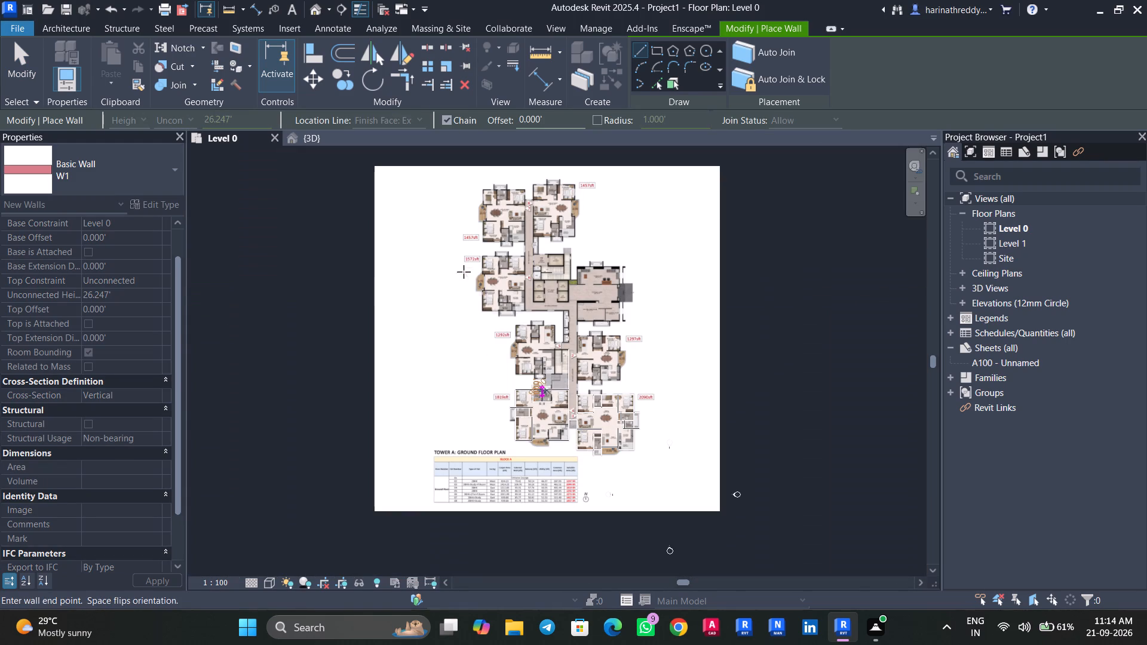
pyautogui.moveTo(464, 272); pyautogui.dragTo(464, 264, button='middle')
pyautogui.scroll(8, 545, 410)
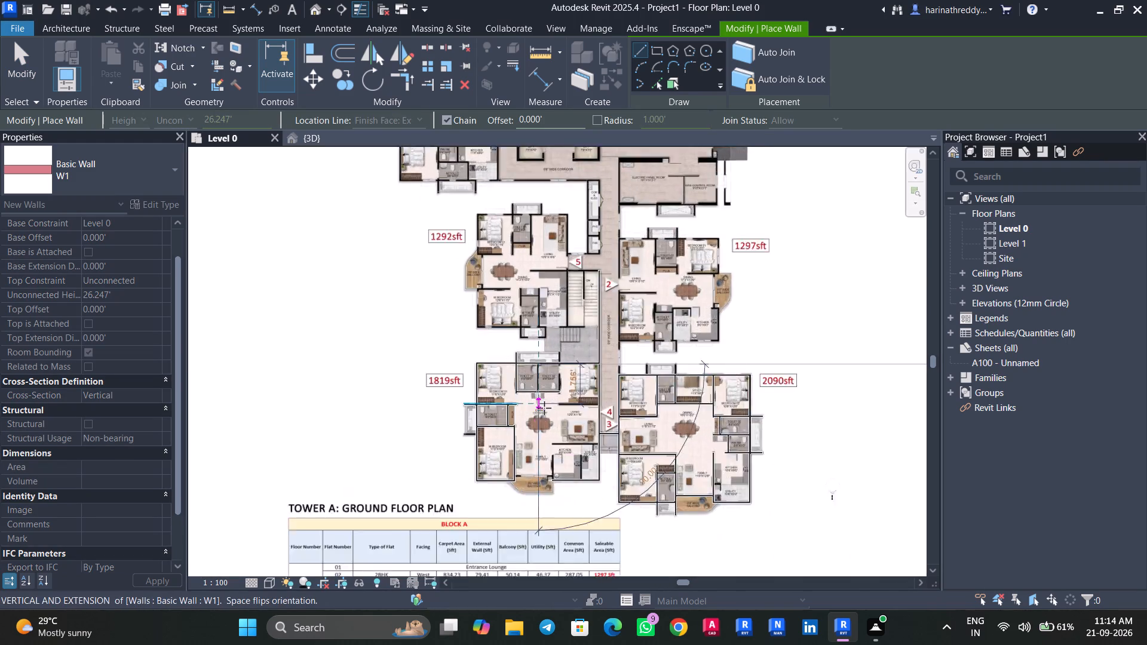
pyautogui.scroll(15, 544, 387)
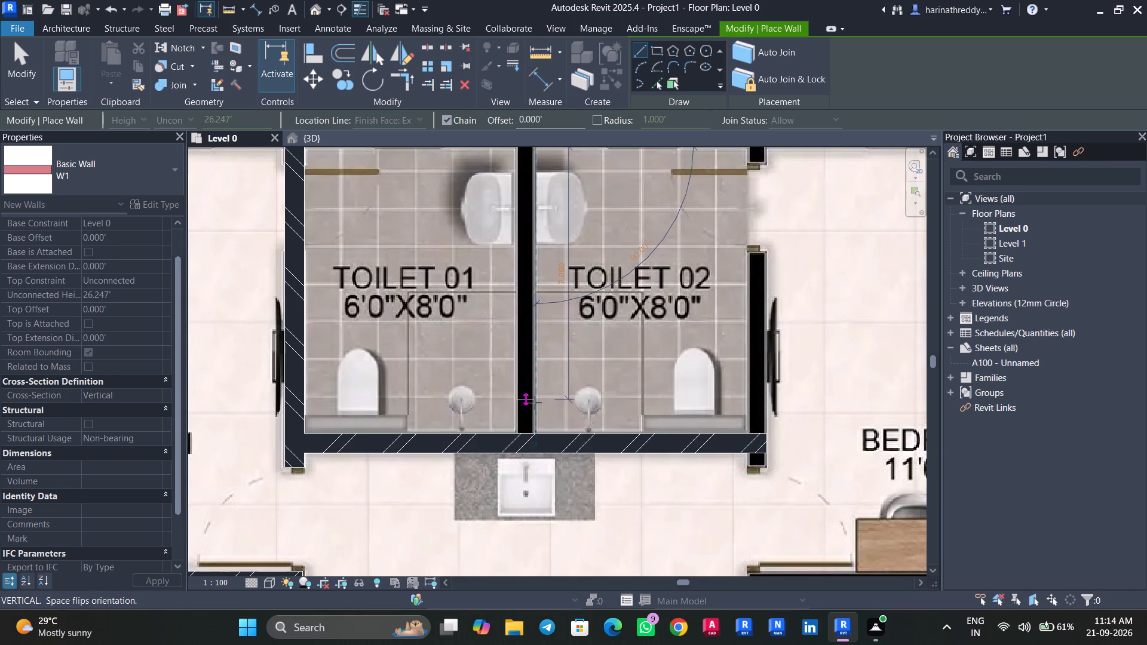
pyautogui.scroll(7, 536, 425)
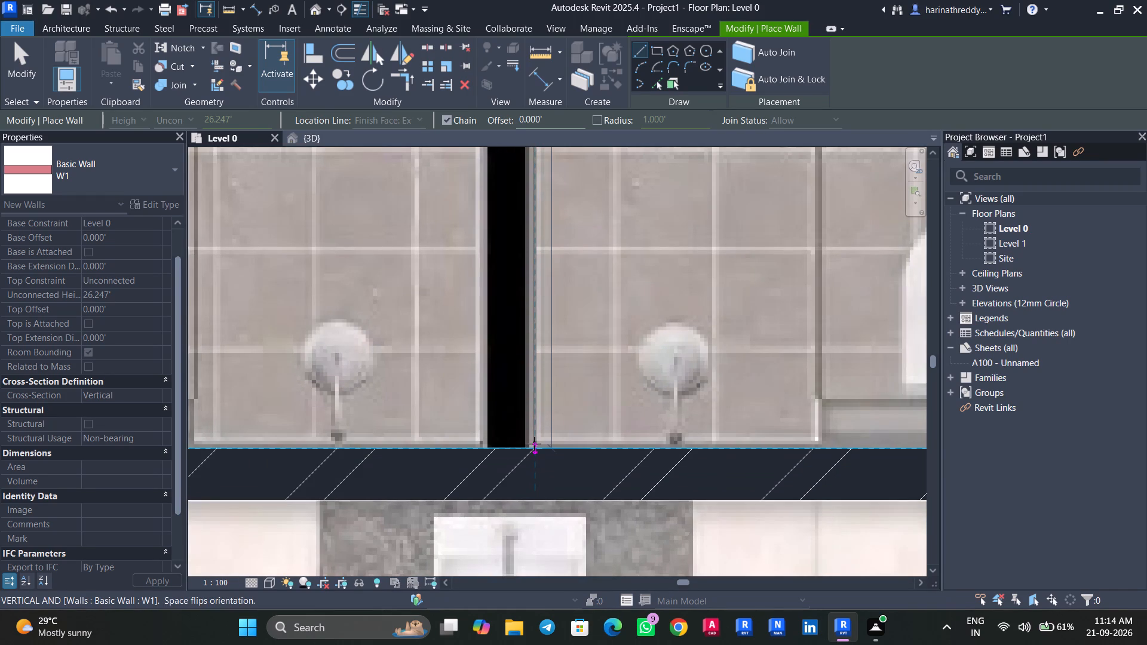
pyautogui.click(534, 444)
pyautogui.press('Escape')
# Draw a vertical W1 wall about 12.44 ft long between TOILET 02 and BEDROOM 02, from the ODU ledge's outer corner to the wall end beyond the toilet.
pyautogui.scroll(-6, 580, 403)
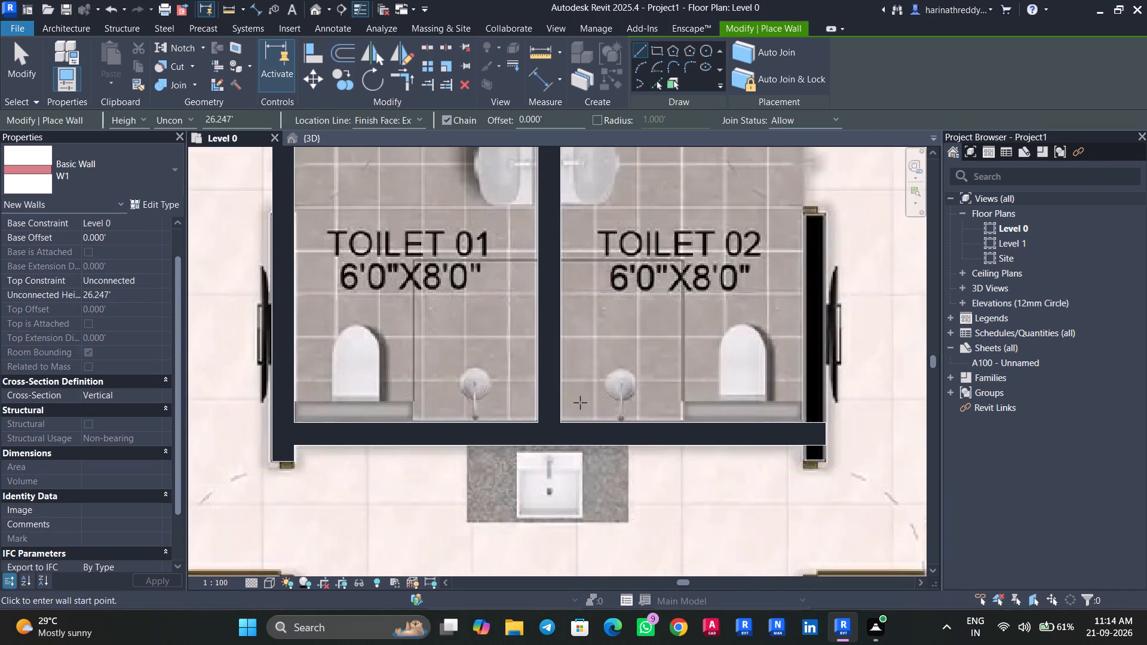
pyautogui.moveTo(649, 352); pyautogui.dragTo(454, 419, button='middle')
pyautogui.moveTo(619, 263); pyautogui.dragTo(589, 355, button='middle')
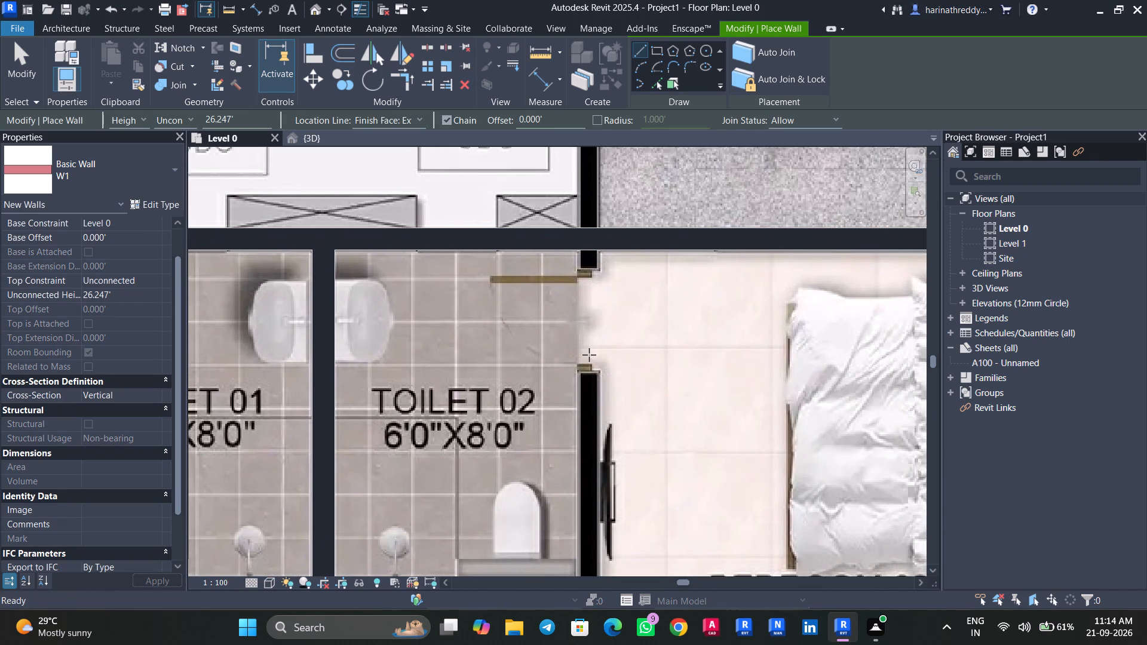
pyautogui.scroll(-6, 615, 257)
pyautogui.moveTo(615, 257); pyautogui.dragTo(596, 342, button='middle')
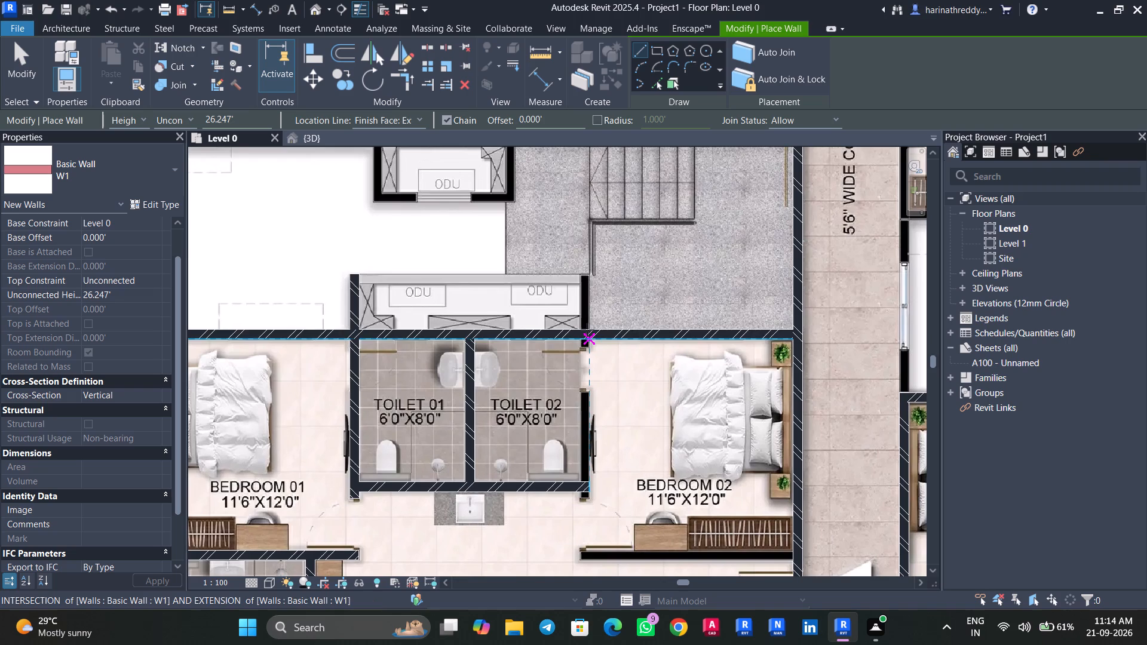
pyautogui.scroll(2, 590, 288)
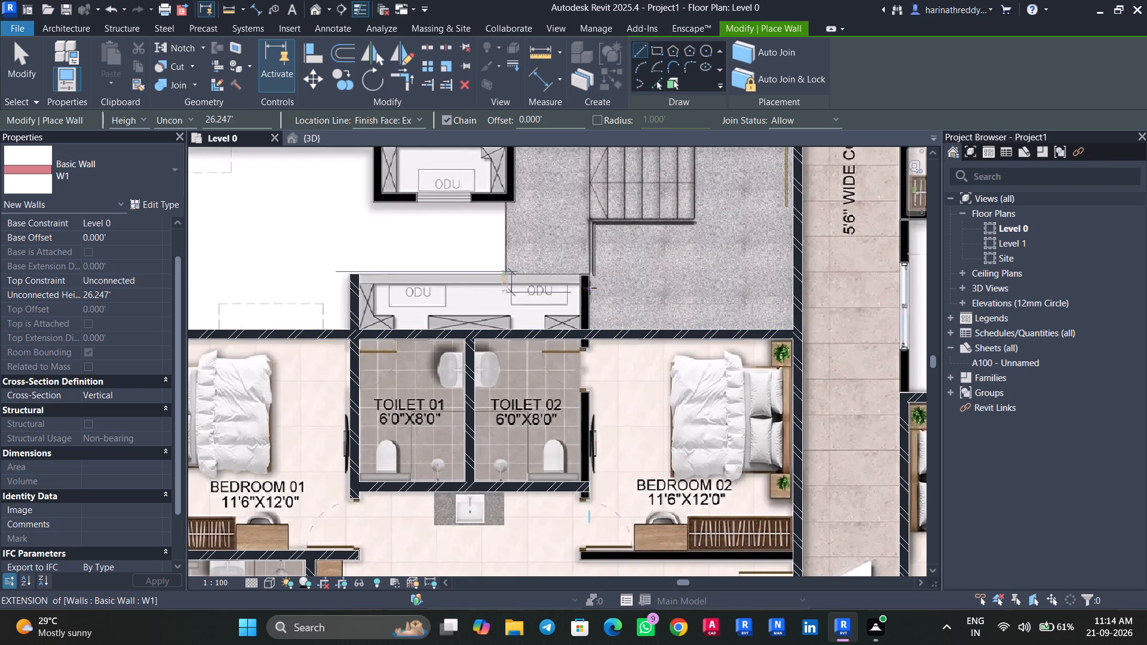
pyautogui.scroll(9, 590, 288)
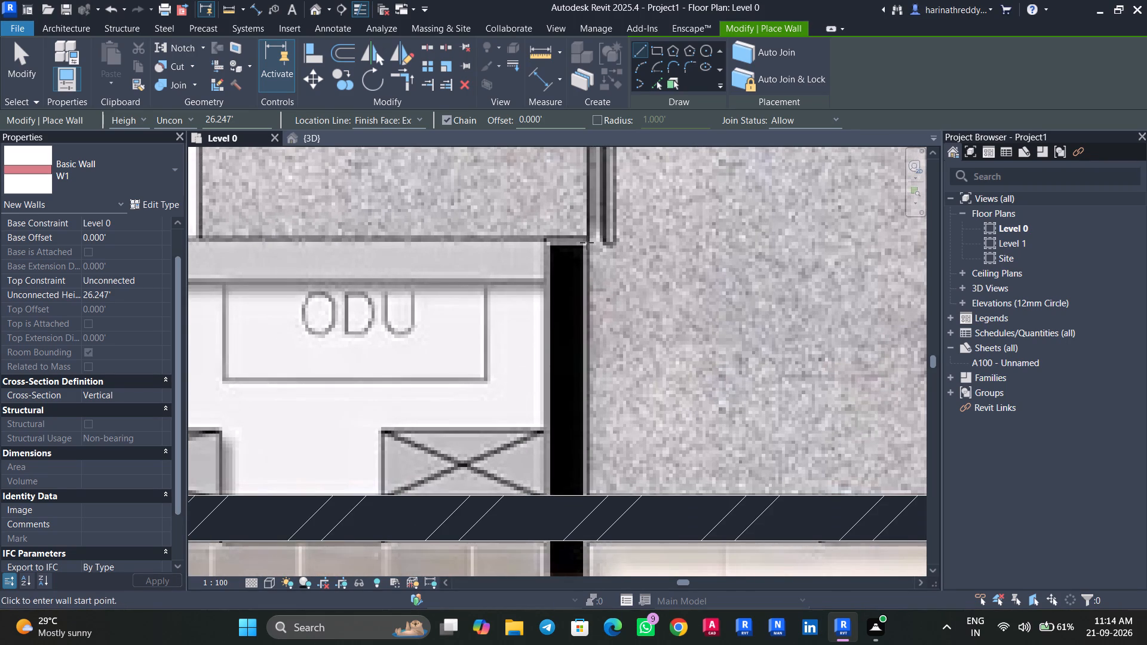
pyautogui.click(587, 242)
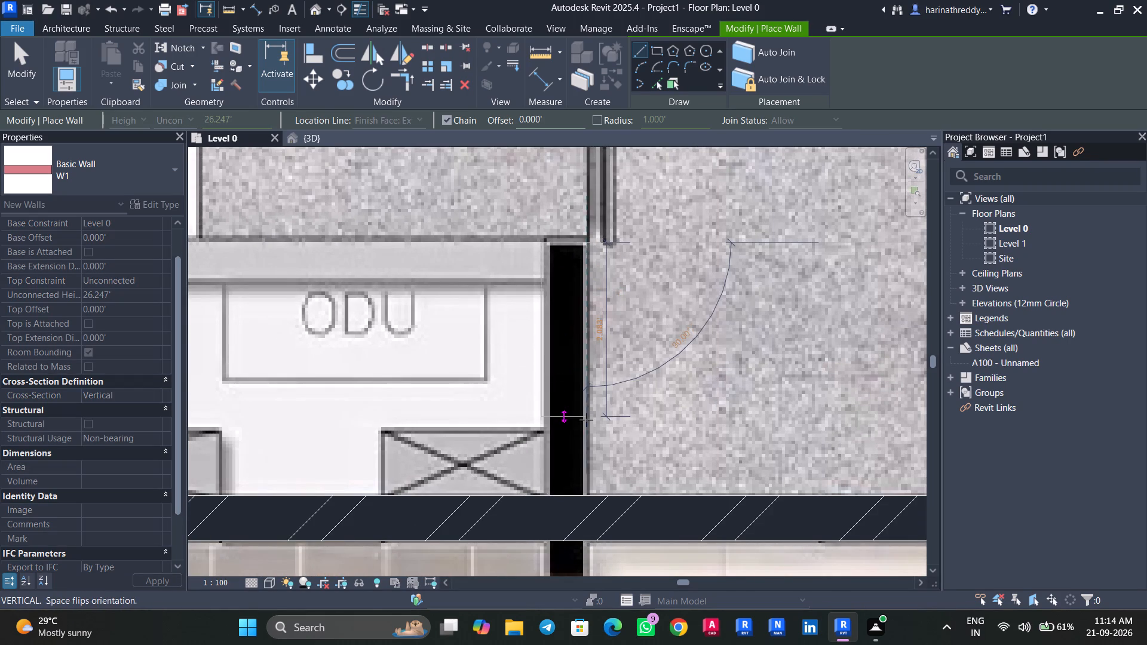
pyautogui.scroll(-5, 586, 420)
pyautogui.moveTo(586, 420); pyautogui.dragTo(578, 265, button='middle')
pyautogui.scroll(1, 578, 265)
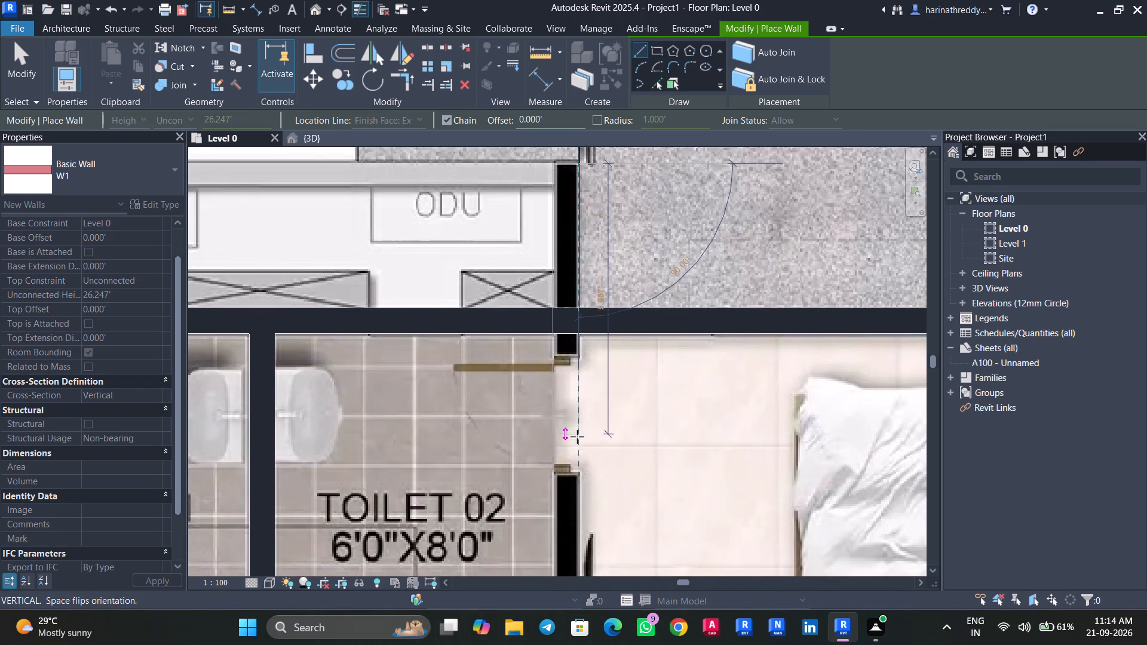
pyautogui.moveTo(579, 499); pyautogui.dragTo(566, 320, button='middle')
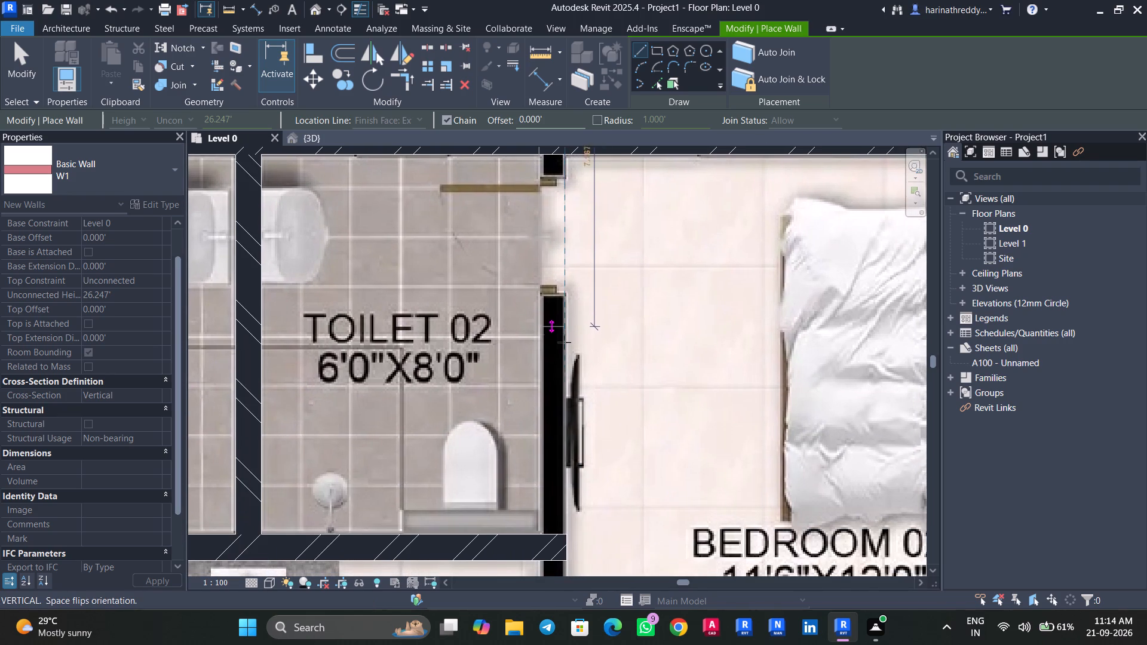
pyautogui.moveTo(565, 450); pyautogui.dragTo(554, 269, button='middle')
pyautogui.scroll(1, 554, 269)
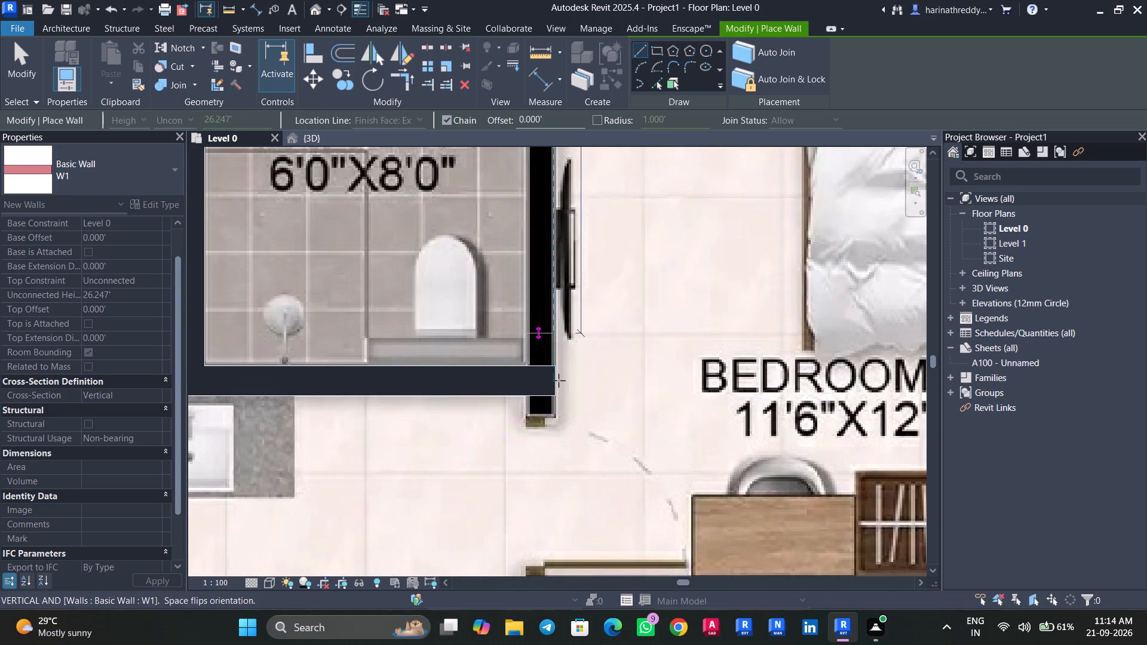
pyautogui.scroll(9, 557, 415)
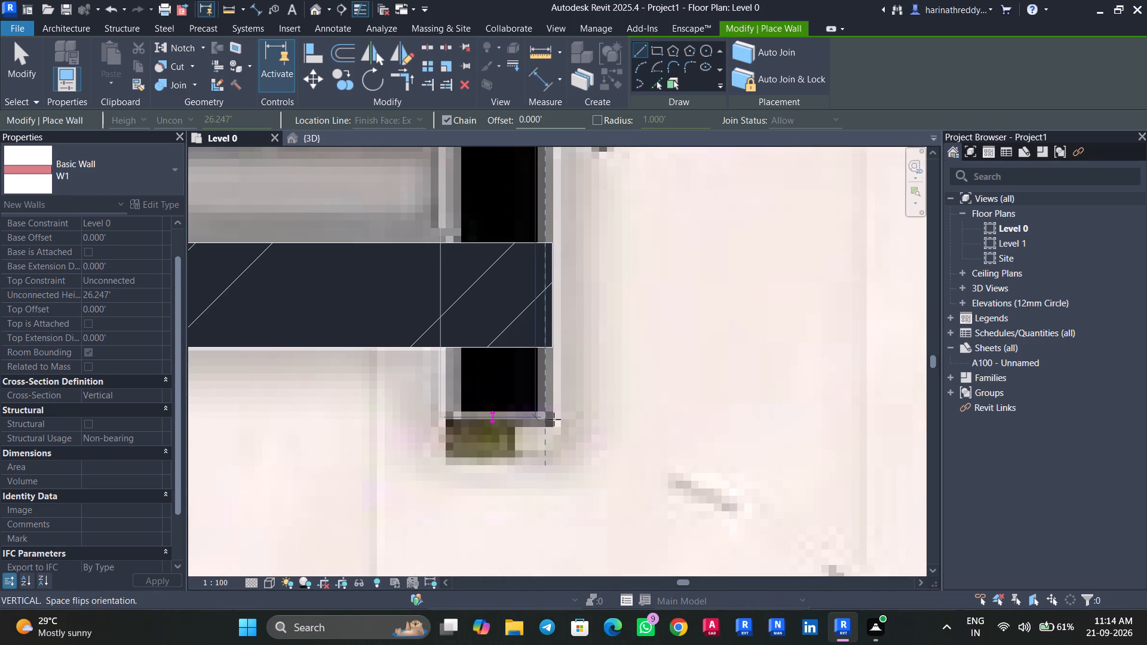
pyautogui.click(554, 419)
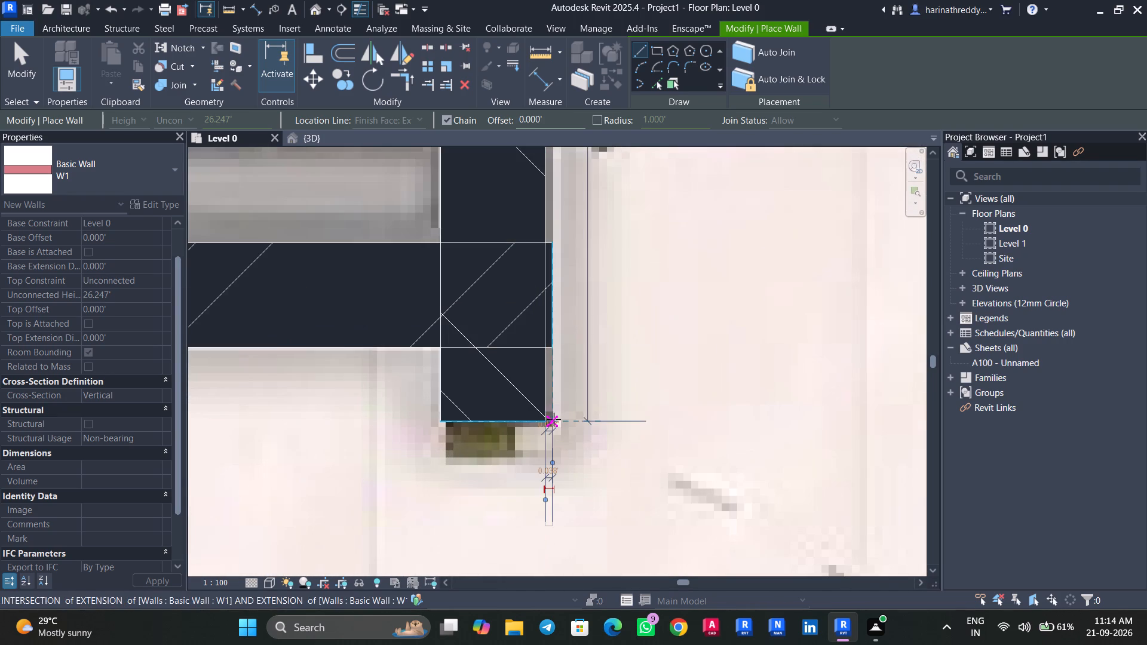
pyautogui.press('Escape')
pyautogui.press('Escape')
# Nudge the wall between TOILET 02 and BEDROOM 02 two increments right to align it with the plan image.
pyautogui.click(532, 406)
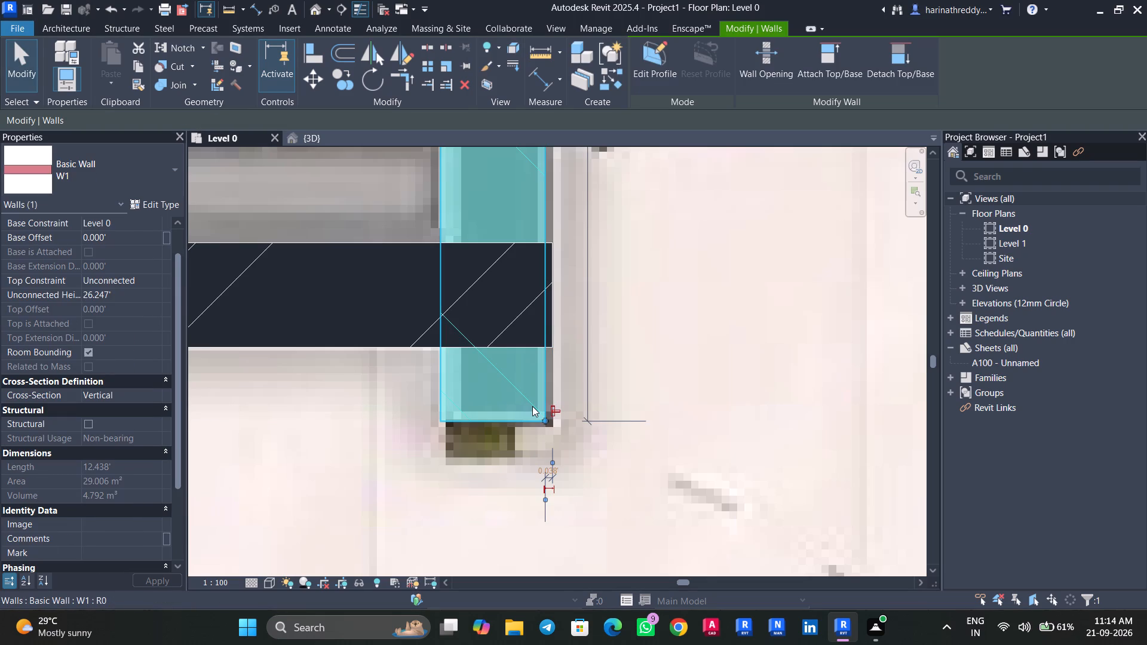
pyautogui.press('Right')
pyautogui.press('Right')
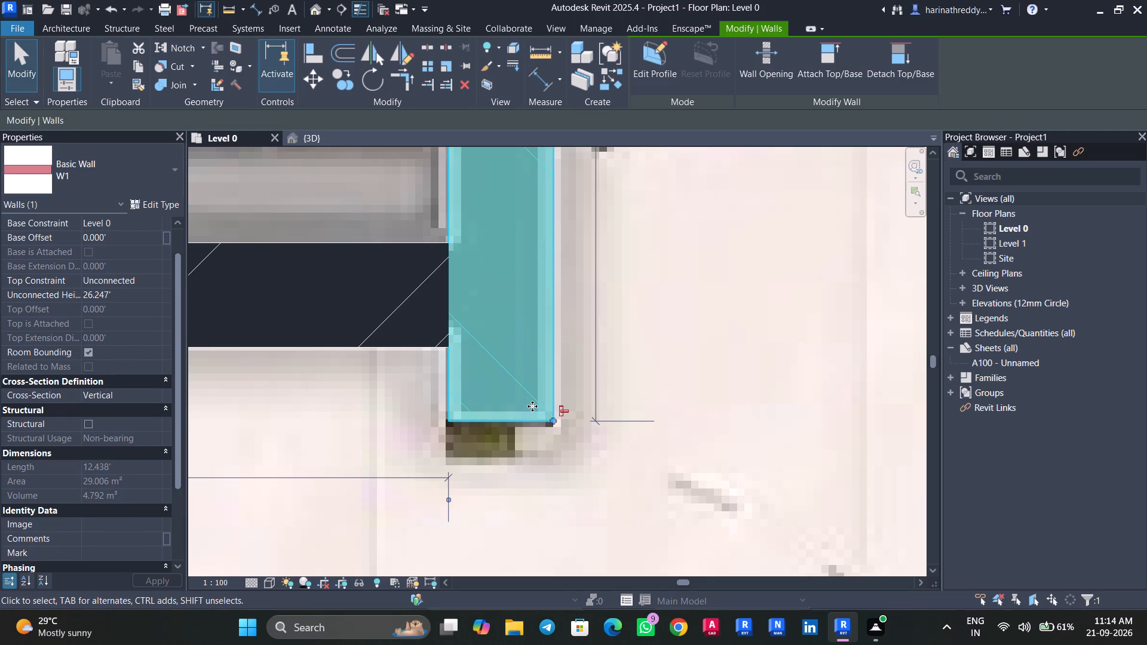
pyautogui.press('Escape')
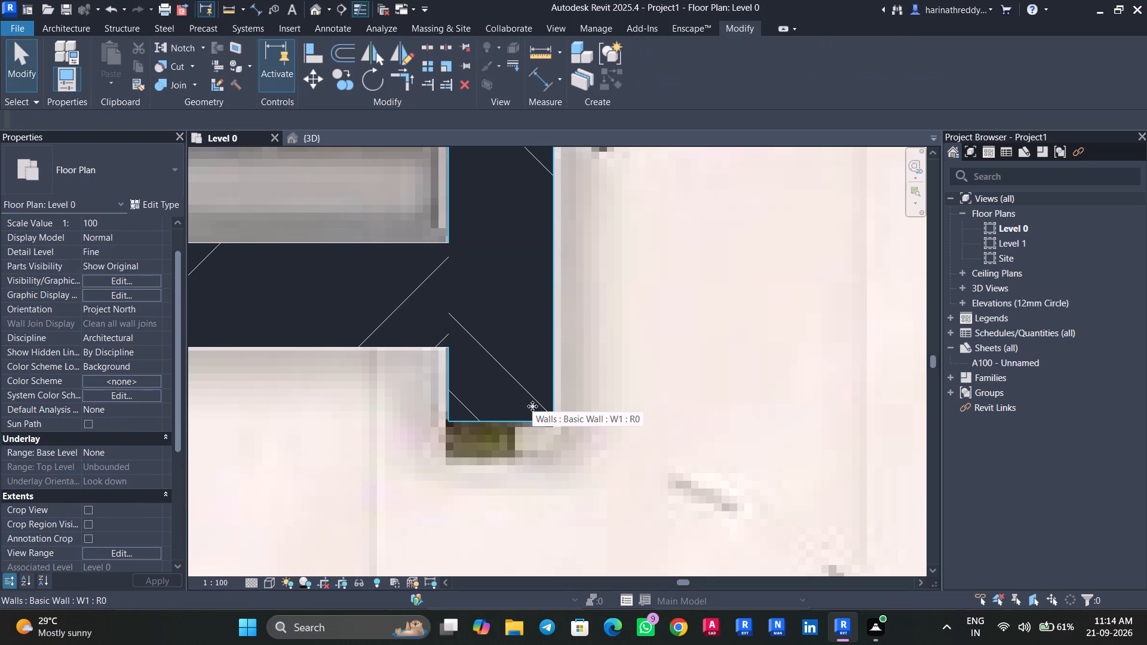
# Extend the wall between TOILET 02 and BEDROOM 02 across the bedroom door to the wardrobe wall's LIVING-side edge, about 15.9 ft overall.
pyautogui.scroll(-5, 550, 415)
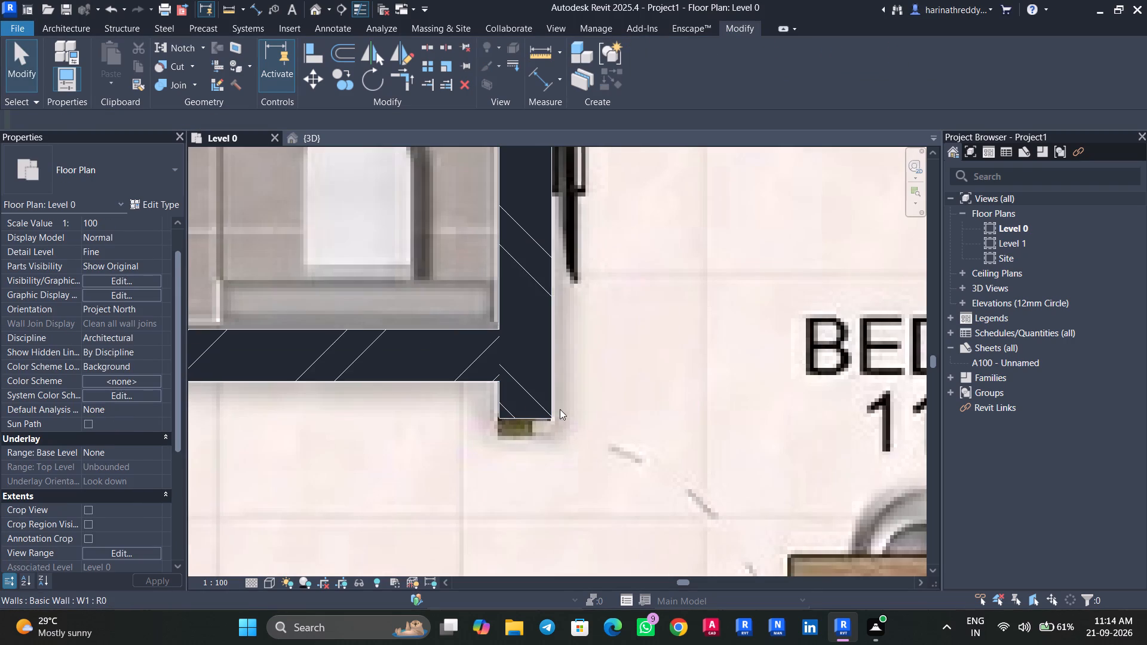
pyautogui.scroll(-6, 559, 403)
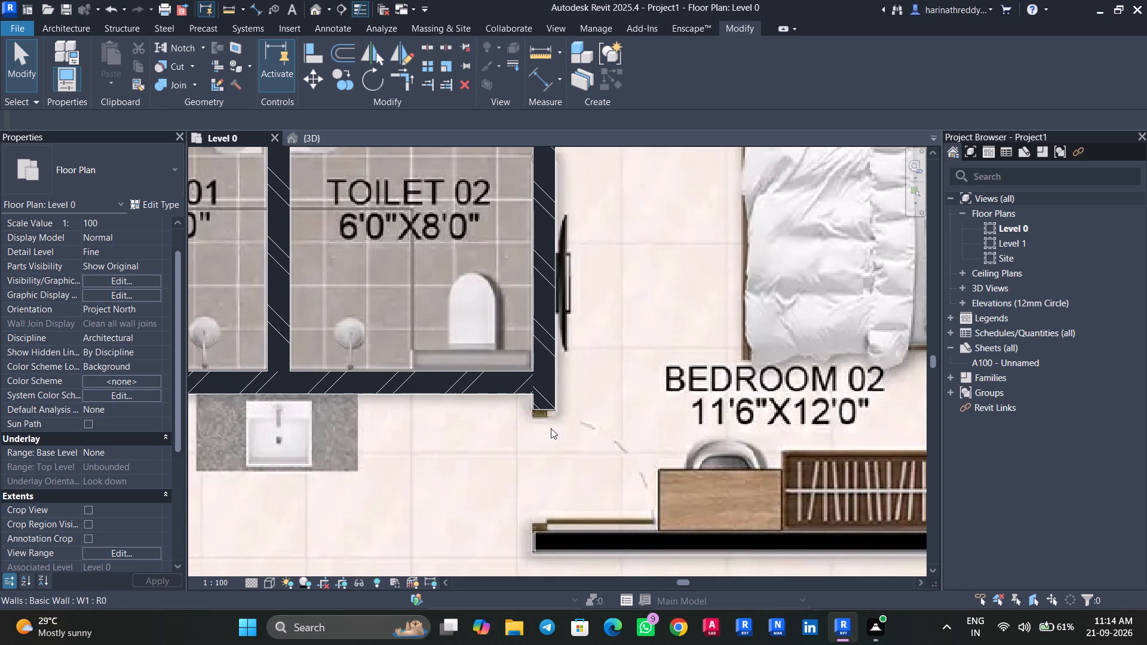
pyautogui.click(544, 398)
pyautogui.moveTo(555, 407); pyautogui.dragTo(550, 428)
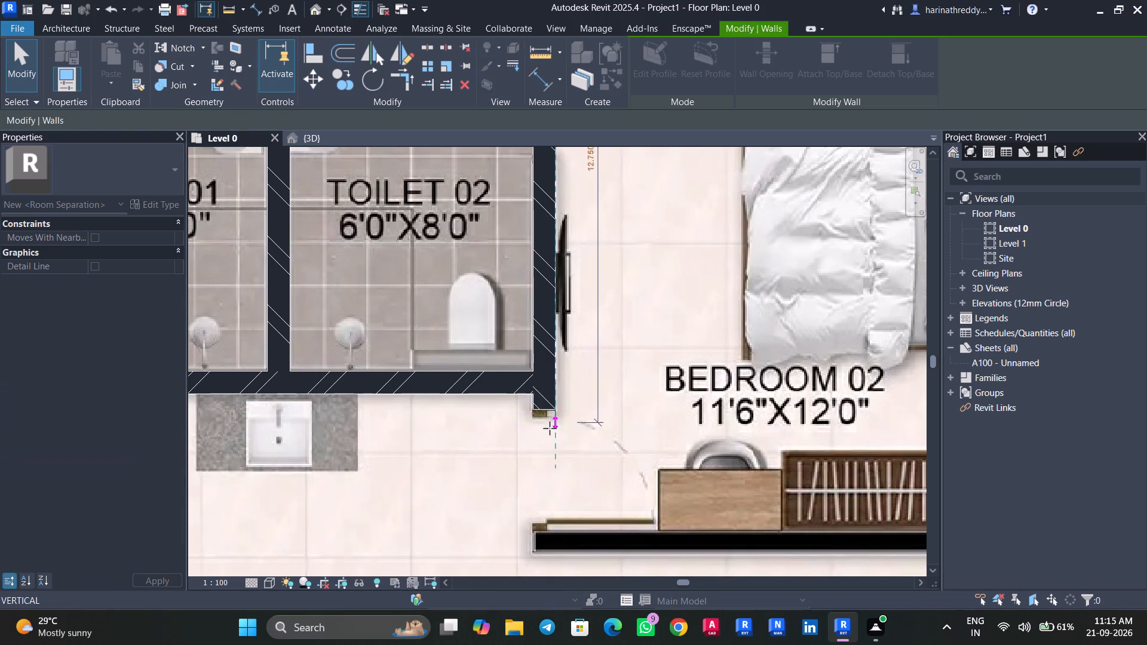
pyautogui.moveTo(550, 428); pyautogui.dragTo(553, 549)
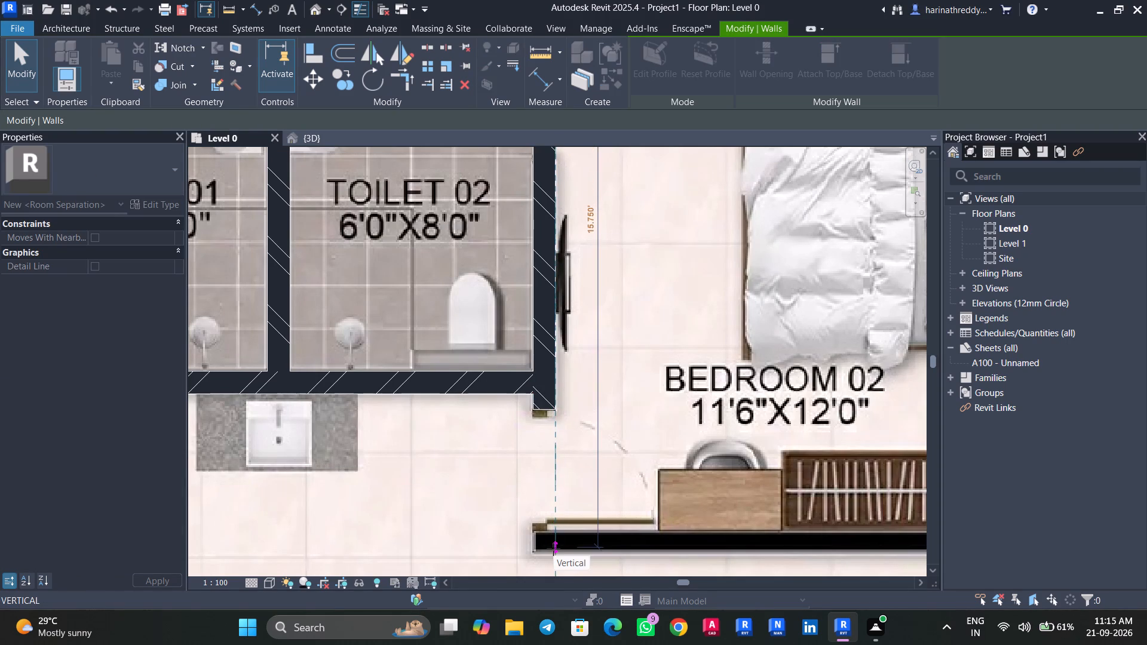
pyautogui.moveTo(553, 549); pyautogui.dragTo(553, 549)
pyautogui.scroll(5, 550, 525)
pyautogui.moveTo(550, 524); pyautogui.dragTo(533, 439, button='middle')
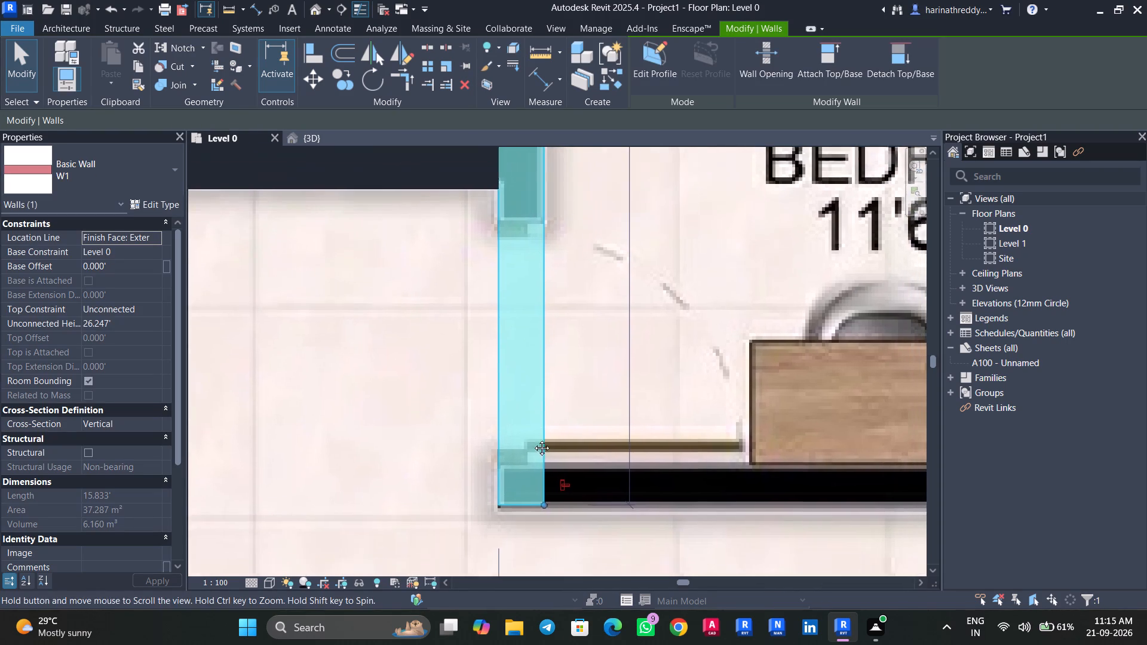
pyautogui.moveTo(533, 439); pyautogui.dragTo(533, 428, button='middle')
pyautogui.scroll(8, 539, 471)
pyautogui.moveTo(553, 500); pyautogui.dragTo(553, 508)
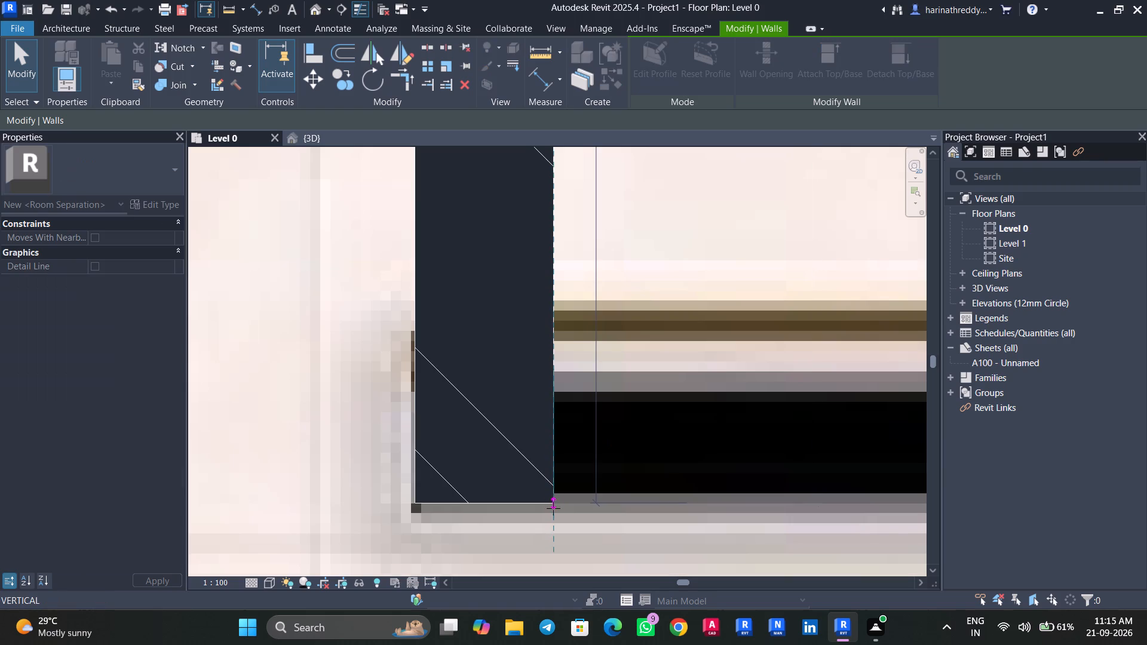
pyautogui.moveTo(553, 508); pyautogui.dragTo(555, 518)
pyautogui.moveTo(555, 518); pyautogui.dragTo(556, 521)
pyautogui.scroll(-7, 565, 477)
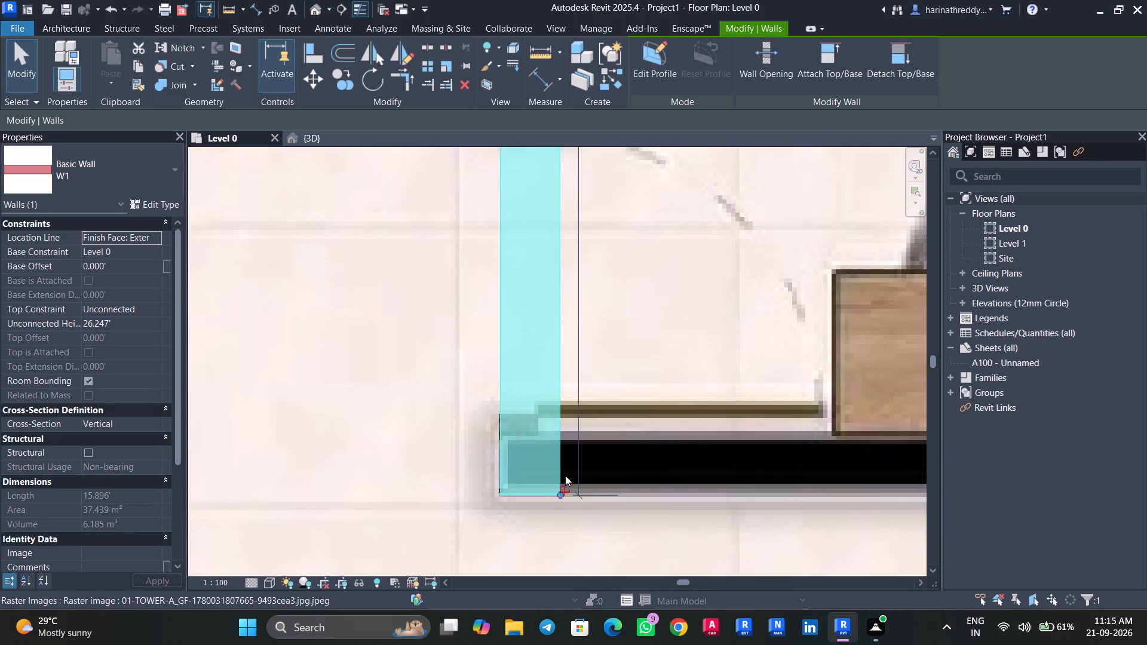
pyautogui.scroll(-3, 631, 426)
pyautogui.press('Escape')
# Extend the wall between BEDROOM 01 and TOILET 01 across the bedroom door to the wall end near PUJA, about 15.67 ft overall.
pyautogui.scroll(-13, 631, 433)
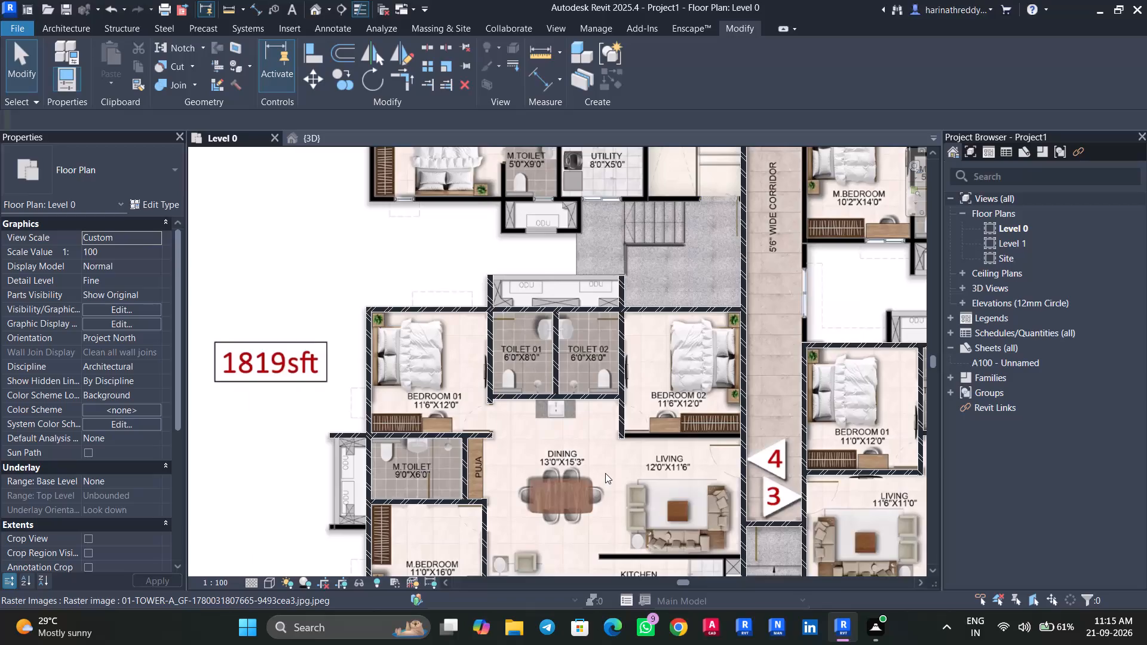
pyautogui.moveTo(605, 473); pyautogui.dragTo(587, 443, button='middle')
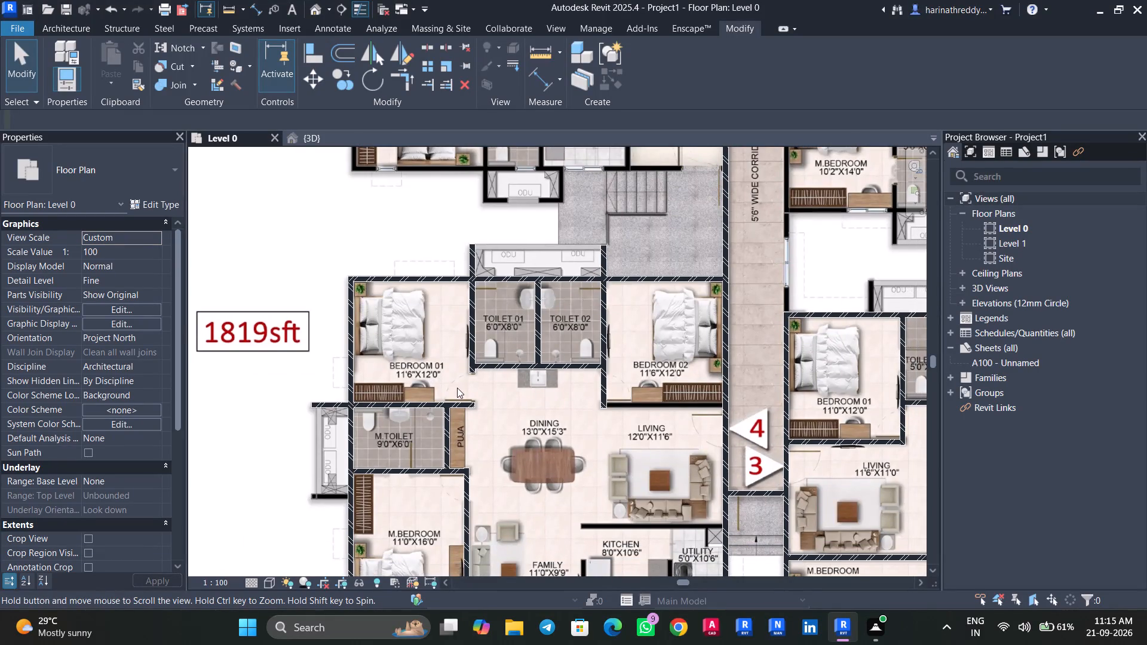
pyautogui.scroll(12, 459, 388)
pyautogui.click(495, 323)
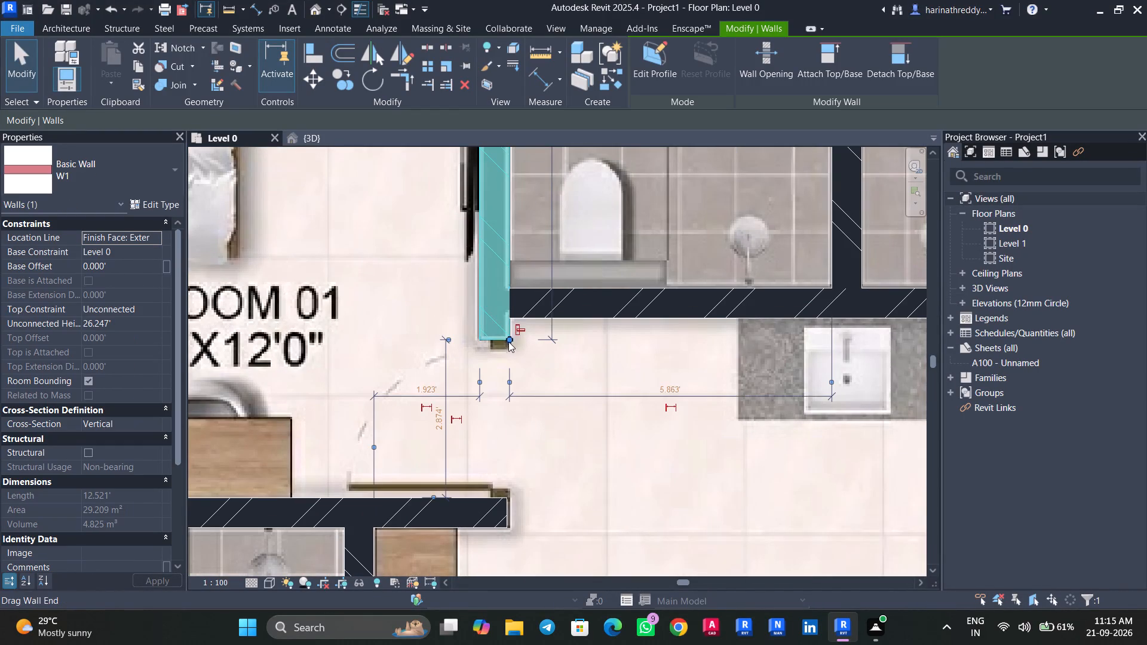
pyautogui.moveTo(509, 338); pyautogui.dragTo(505, 497)
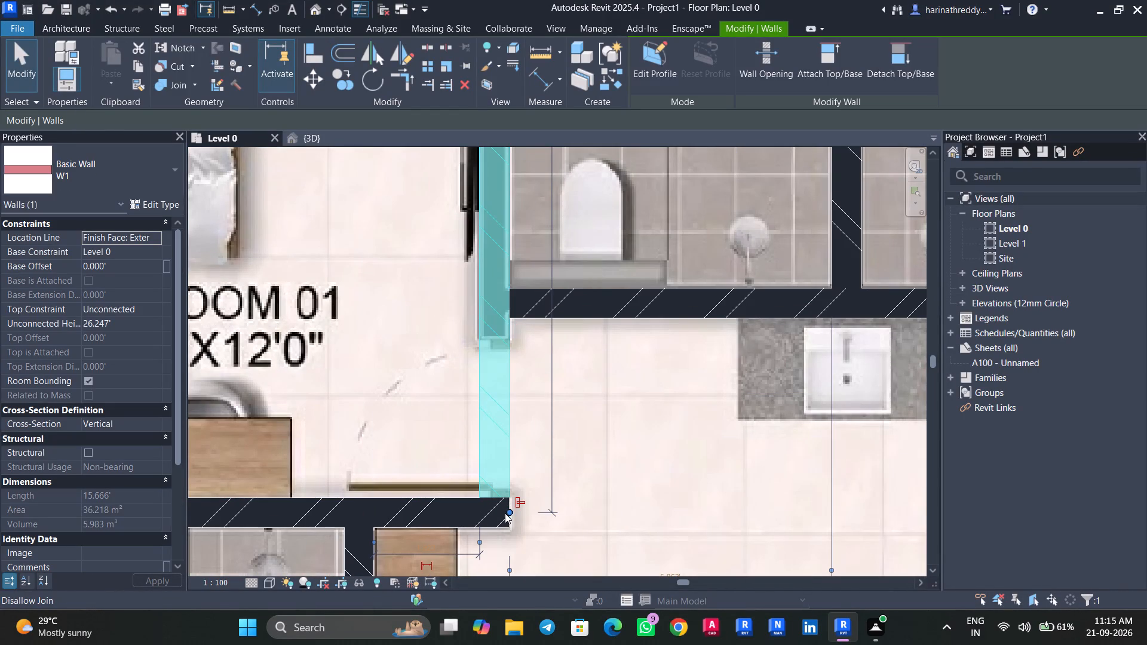
pyautogui.press('Escape')
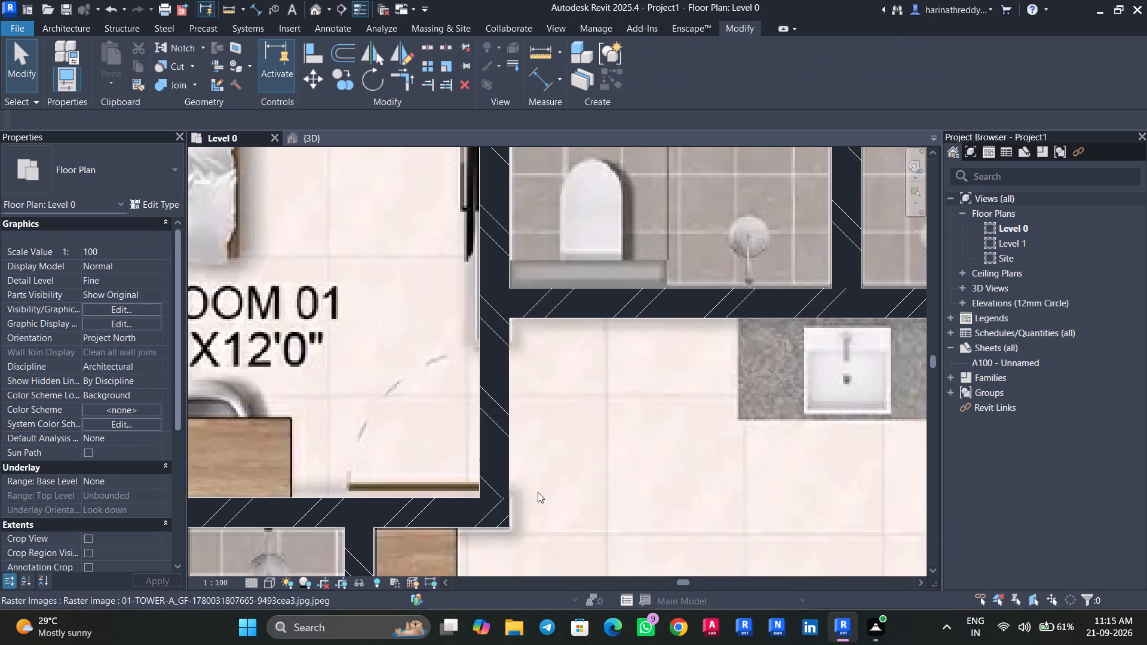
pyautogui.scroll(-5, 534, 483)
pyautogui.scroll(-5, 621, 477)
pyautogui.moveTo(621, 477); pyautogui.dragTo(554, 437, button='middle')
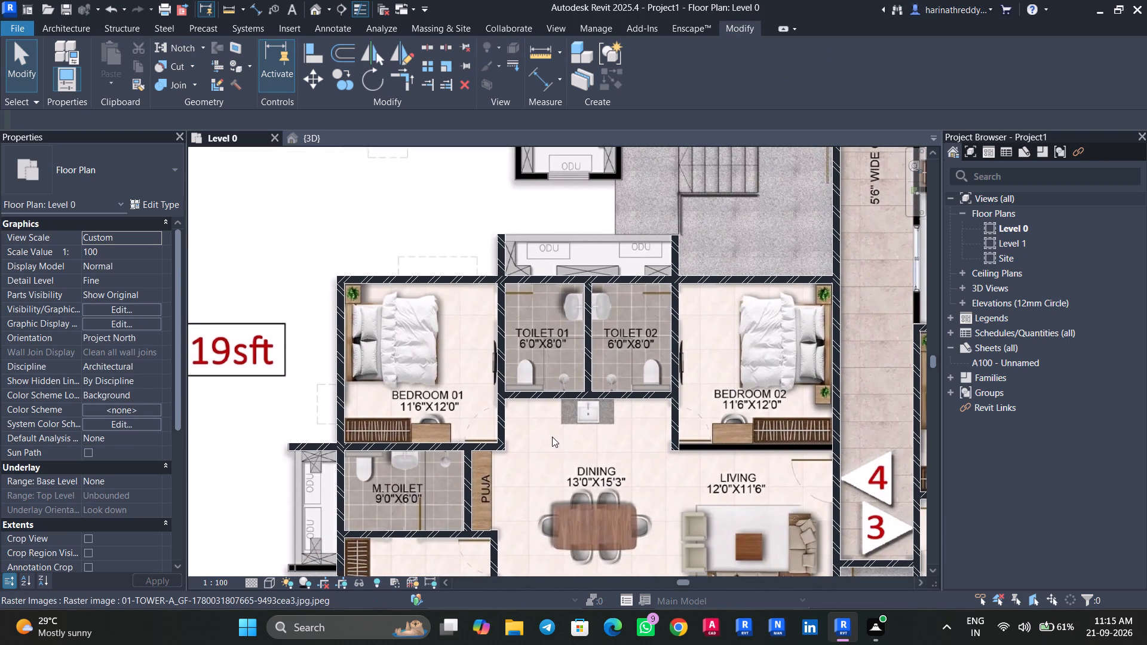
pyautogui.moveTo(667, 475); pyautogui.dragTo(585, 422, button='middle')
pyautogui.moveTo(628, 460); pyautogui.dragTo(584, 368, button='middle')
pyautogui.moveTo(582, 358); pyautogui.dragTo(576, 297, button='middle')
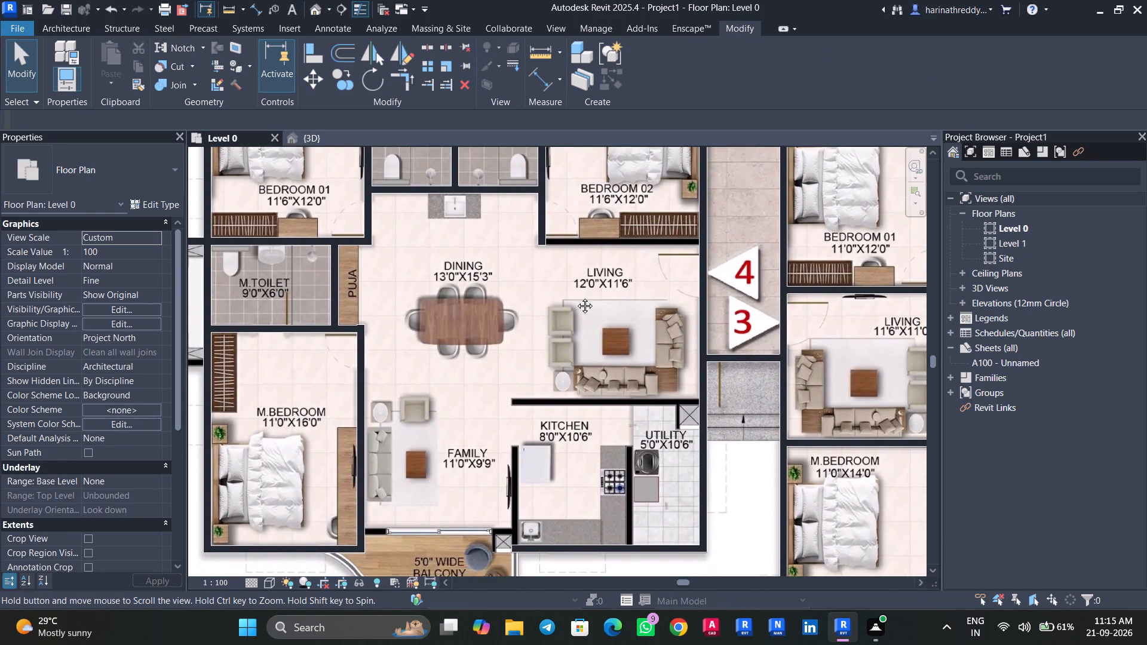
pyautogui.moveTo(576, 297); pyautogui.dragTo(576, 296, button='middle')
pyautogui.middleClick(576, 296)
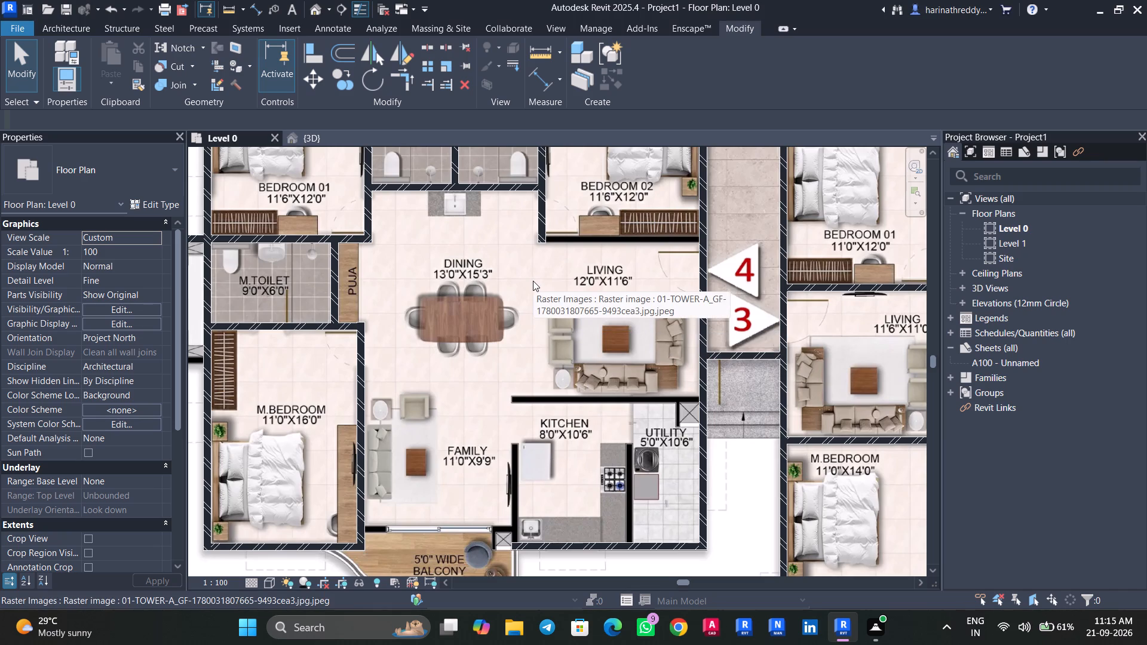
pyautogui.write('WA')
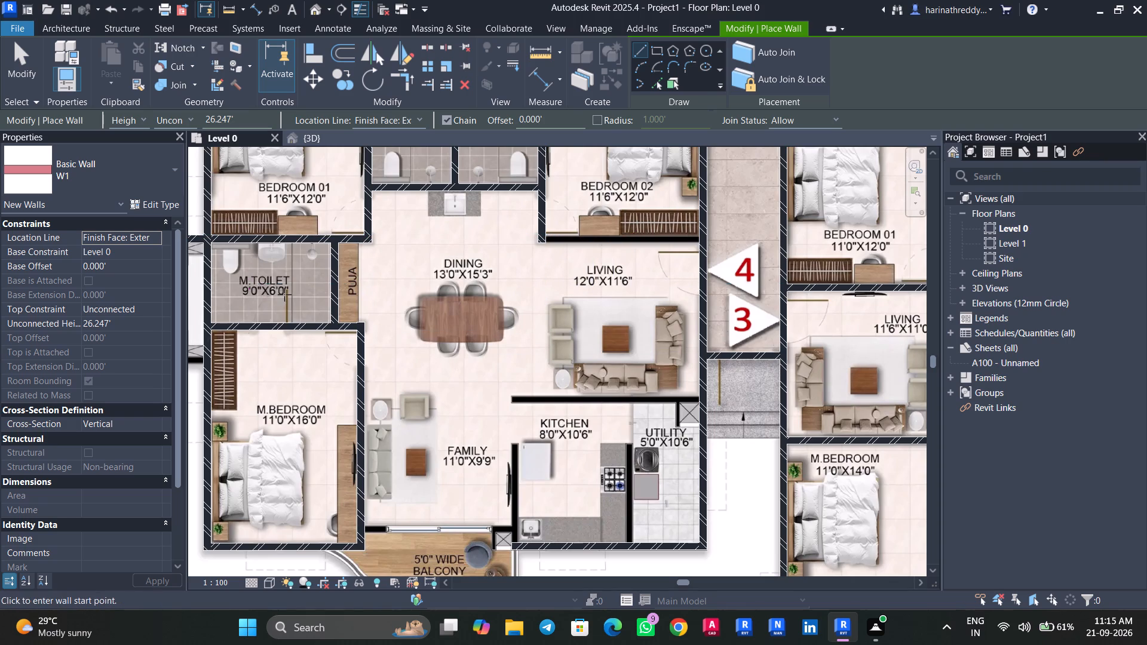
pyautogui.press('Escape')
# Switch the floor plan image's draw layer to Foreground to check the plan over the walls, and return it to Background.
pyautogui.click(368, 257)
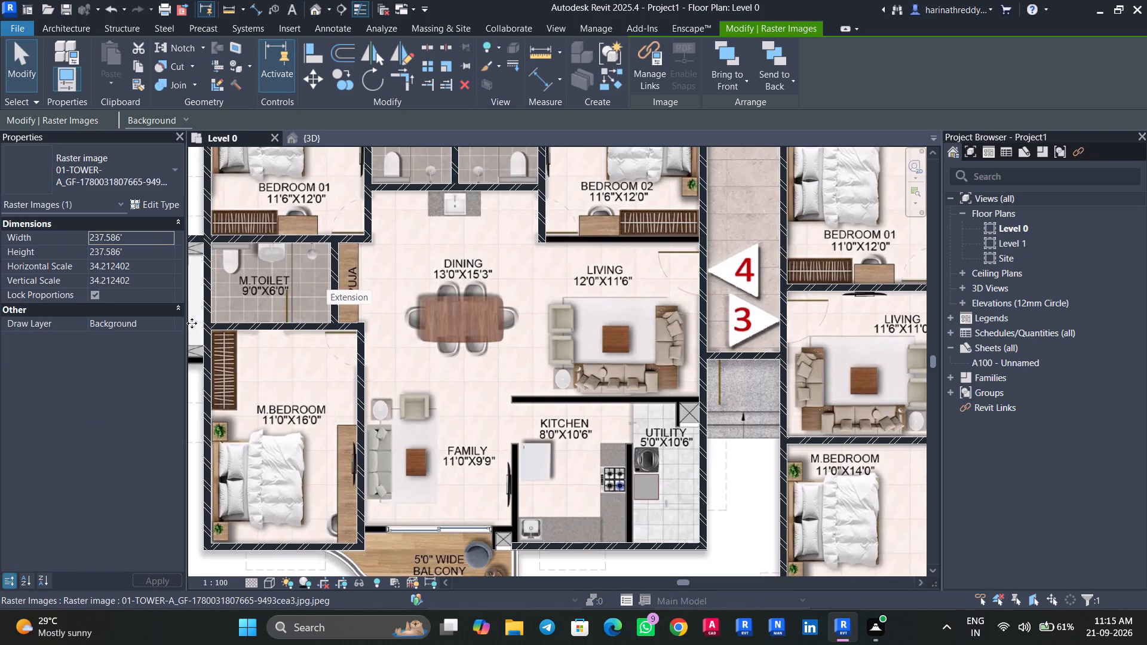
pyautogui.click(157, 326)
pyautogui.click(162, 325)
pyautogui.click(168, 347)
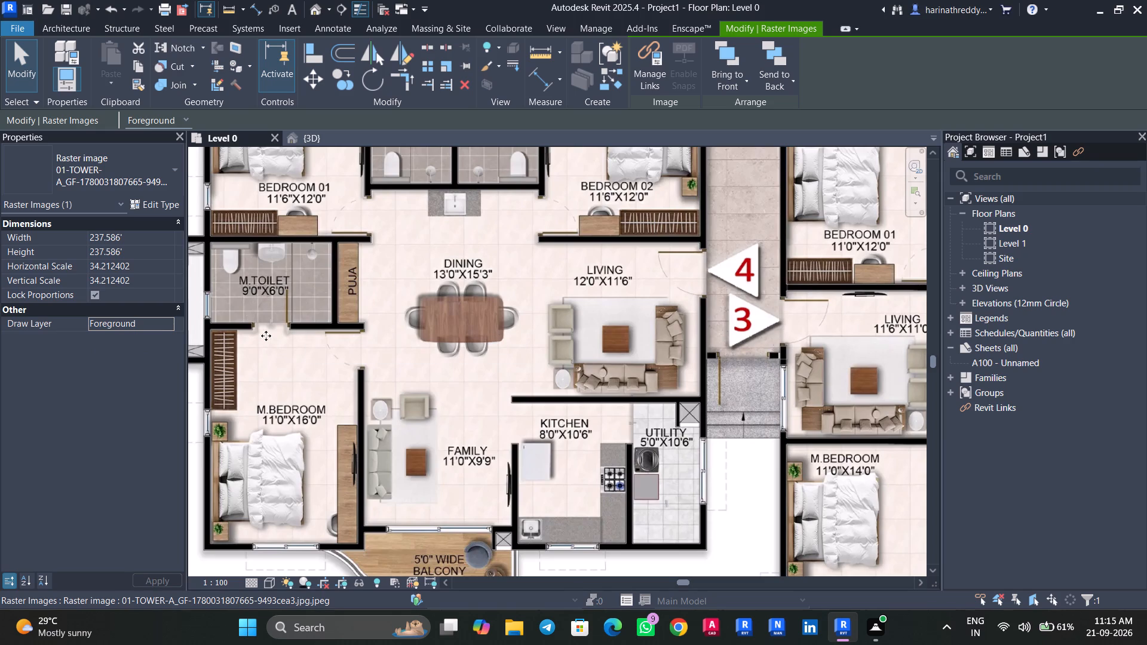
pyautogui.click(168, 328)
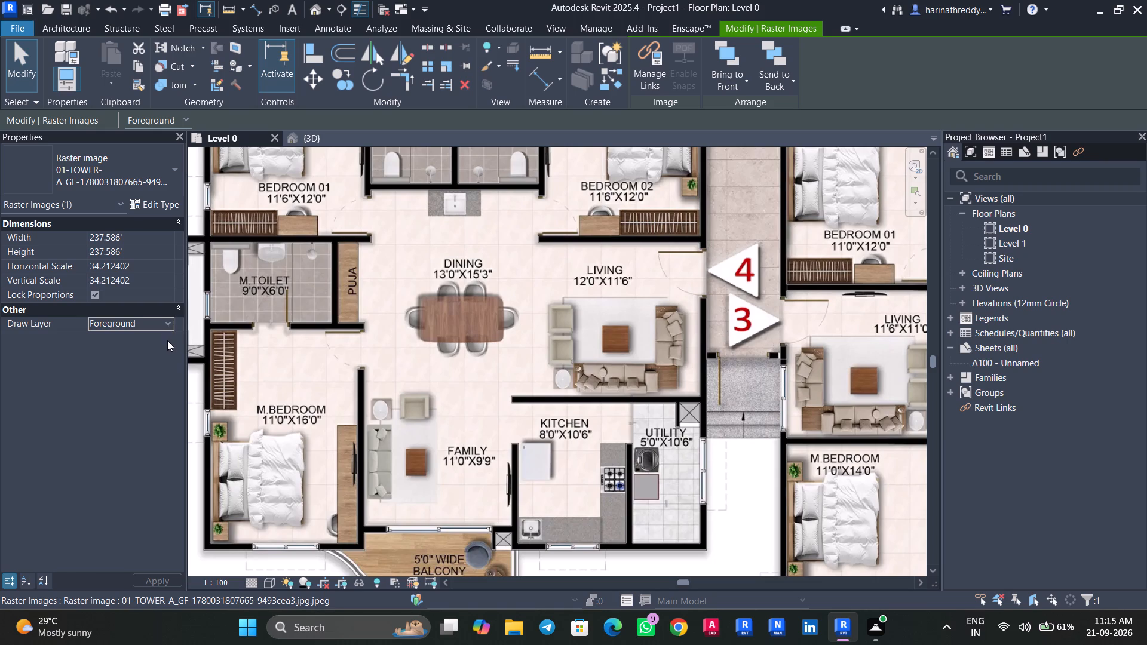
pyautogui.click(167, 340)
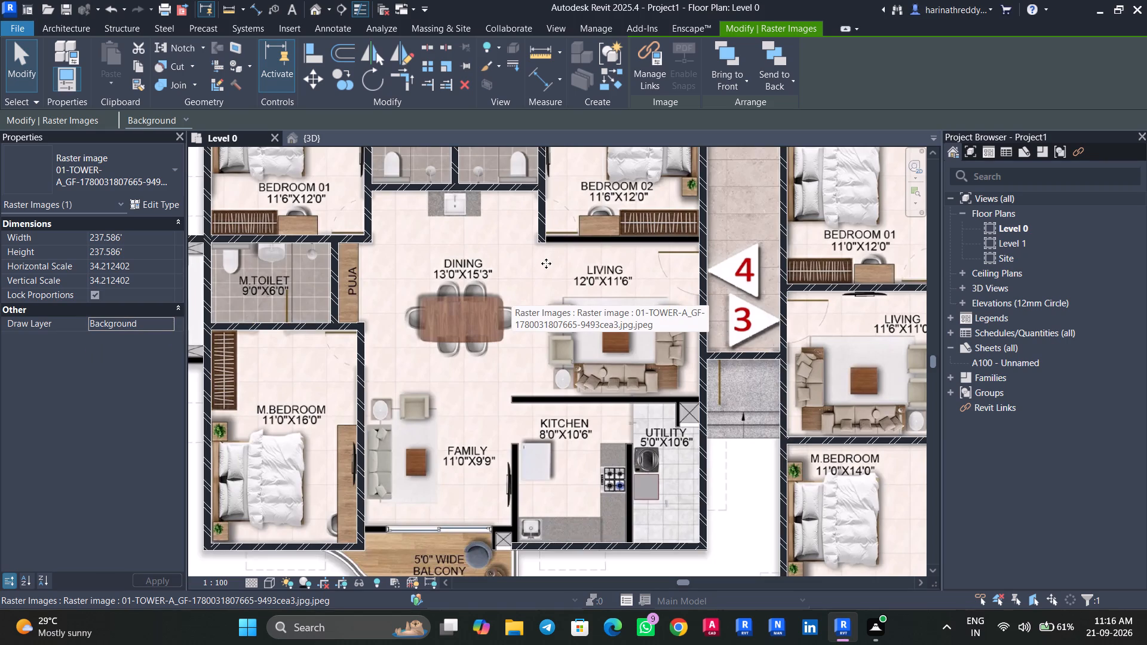
# Draw a W1 wall between BEDROOM 02 and LIVING, from the toilet-side wall's end to the corridor wall, and dismiss the save reminder without saving.
pyautogui.scroll(8, 562, 268)
pyautogui.moveTo(553, 253); pyautogui.dragTo(455, 404, button='middle')
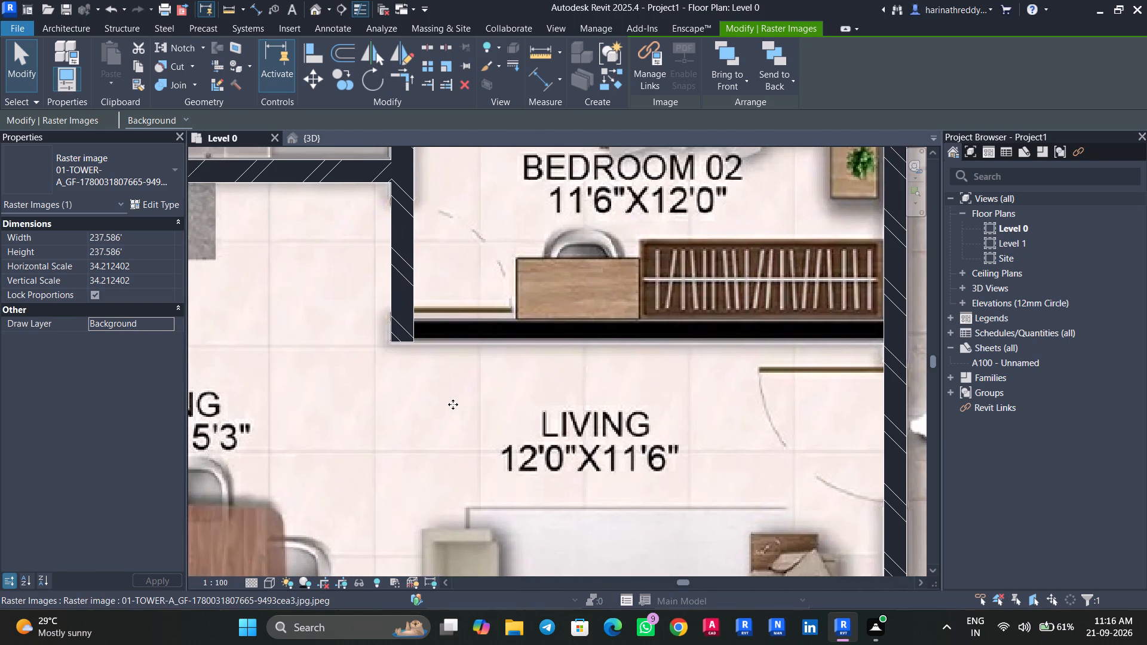
pyautogui.press('Escape')
pyautogui.write('WA')
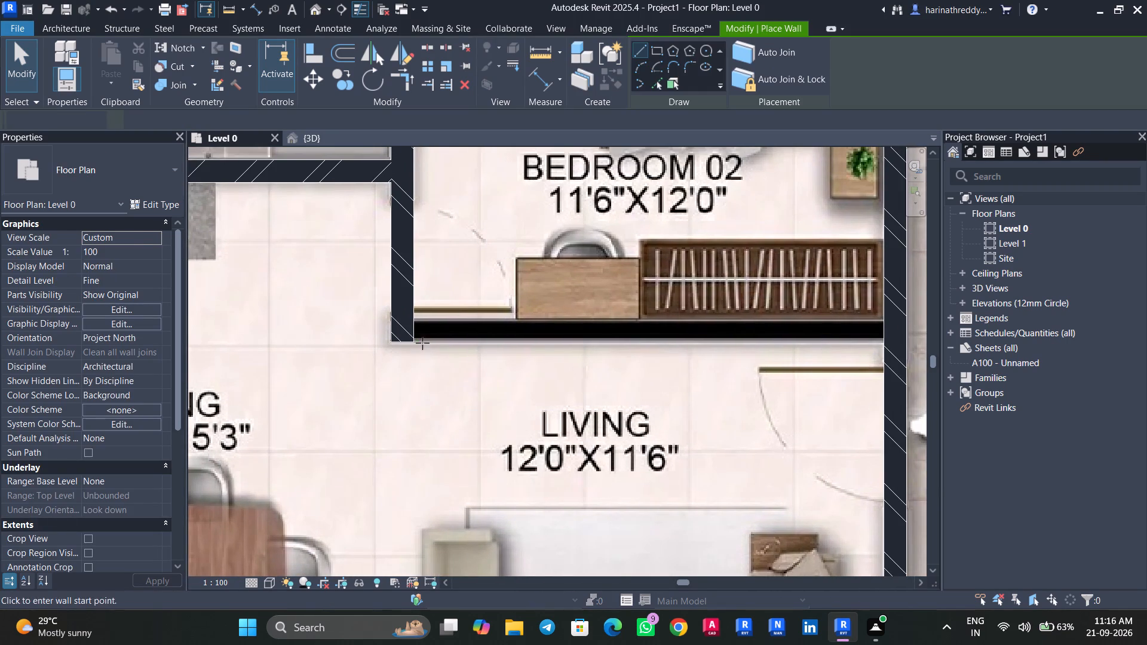
pyautogui.scroll(5, 424, 327)
pyautogui.click(404, 309)
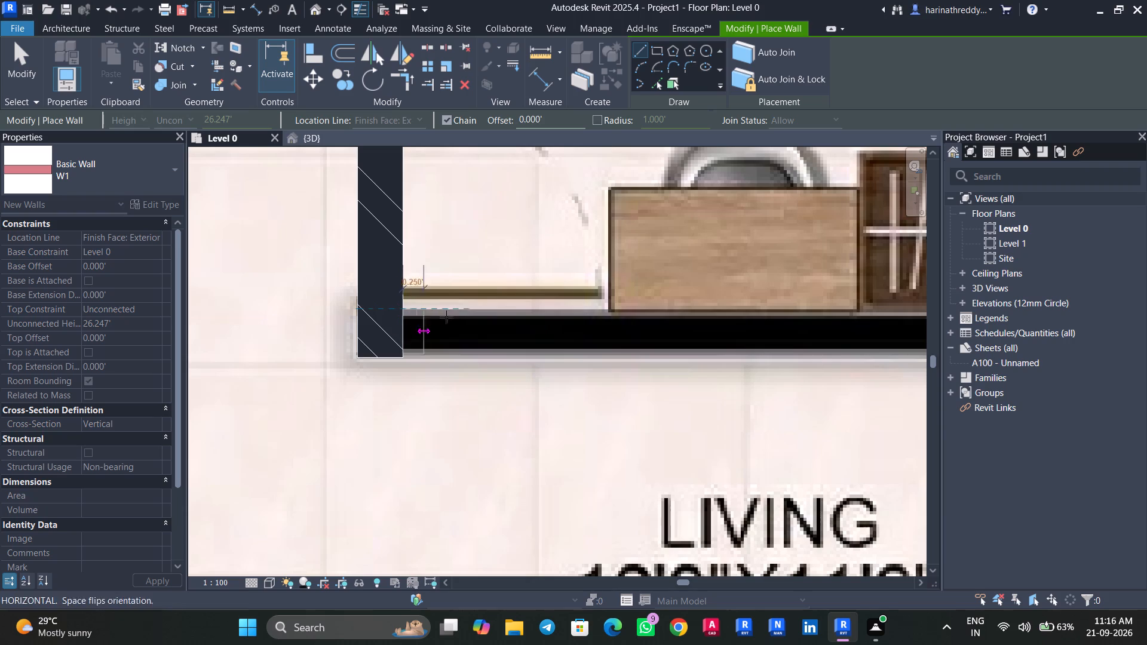
pyautogui.scroll(-5, 516, 307)
pyautogui.moveTo(516, 308); pyautogui.dragTo(240, 281, button='middle')
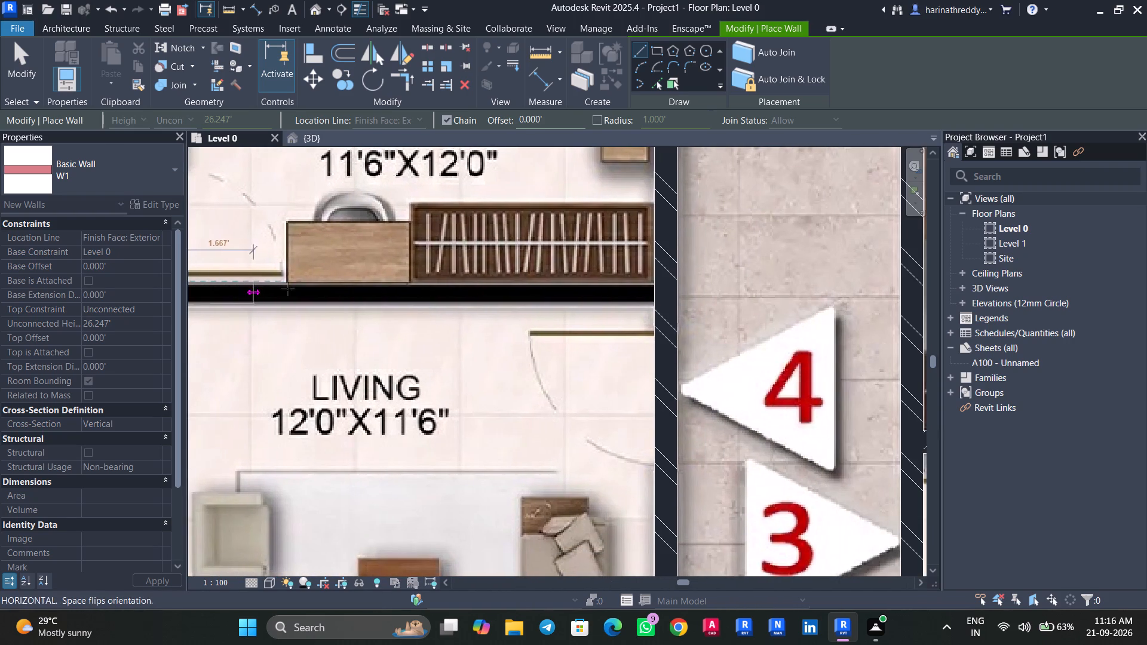
pyautogui.click(657, 284)
pyautogui.press('Escape')
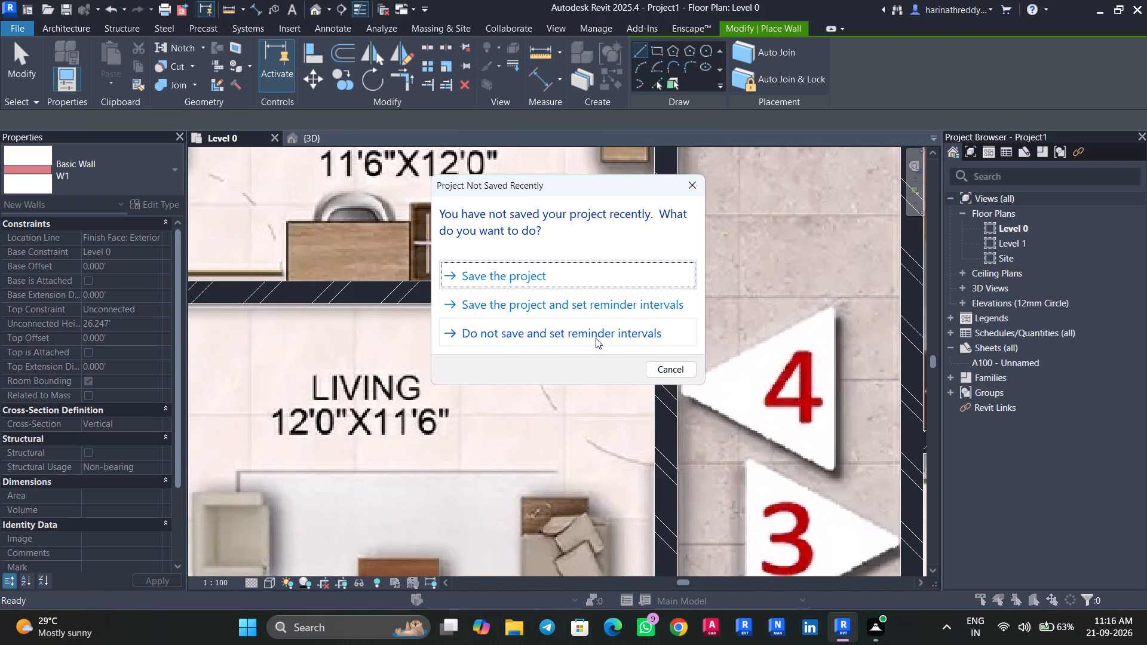
pyautogui.click(700, 178)
# Draw a W1 wall along the LIVING side of KITCHEN and UTILITY, from the plan's free wall end to the corridor wall.
pyautogui.scroll(-4, 541, 322)
pyautogui.moveTo(530, 340); pyautogui.dragTo(547, 317, button='middle')
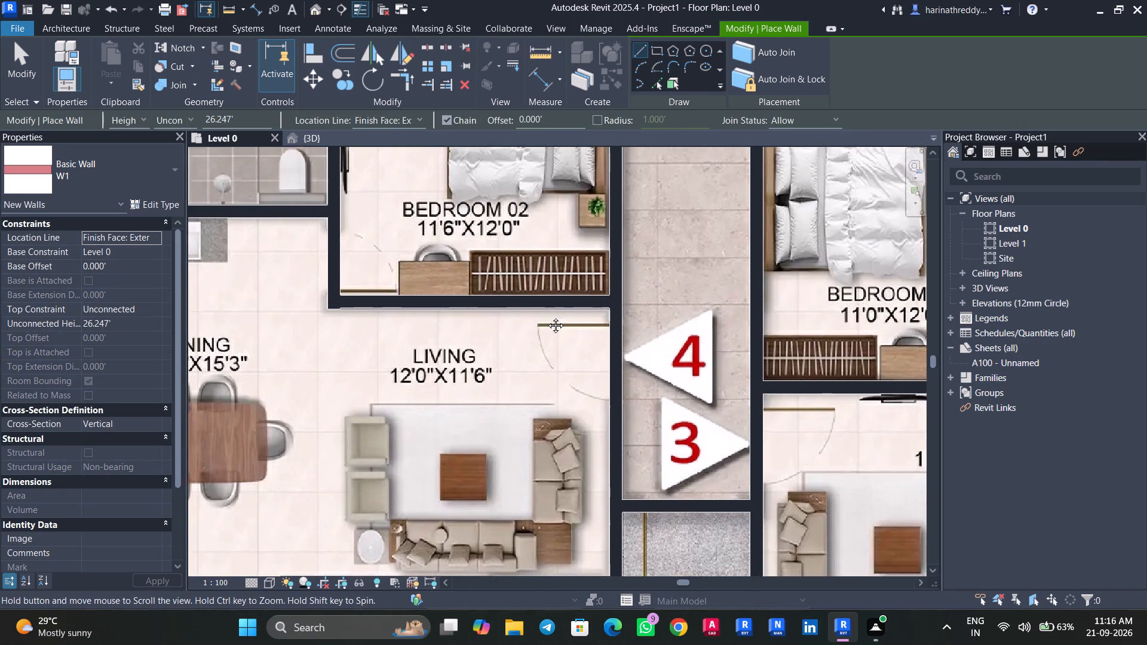
pyautogui.moveTo(547, 317); pyautogui.dragTo(595, 238, button='middle')
pyautogui.moveTo(444, 397); pyautogui.dragTo(556, 251, button='middle')
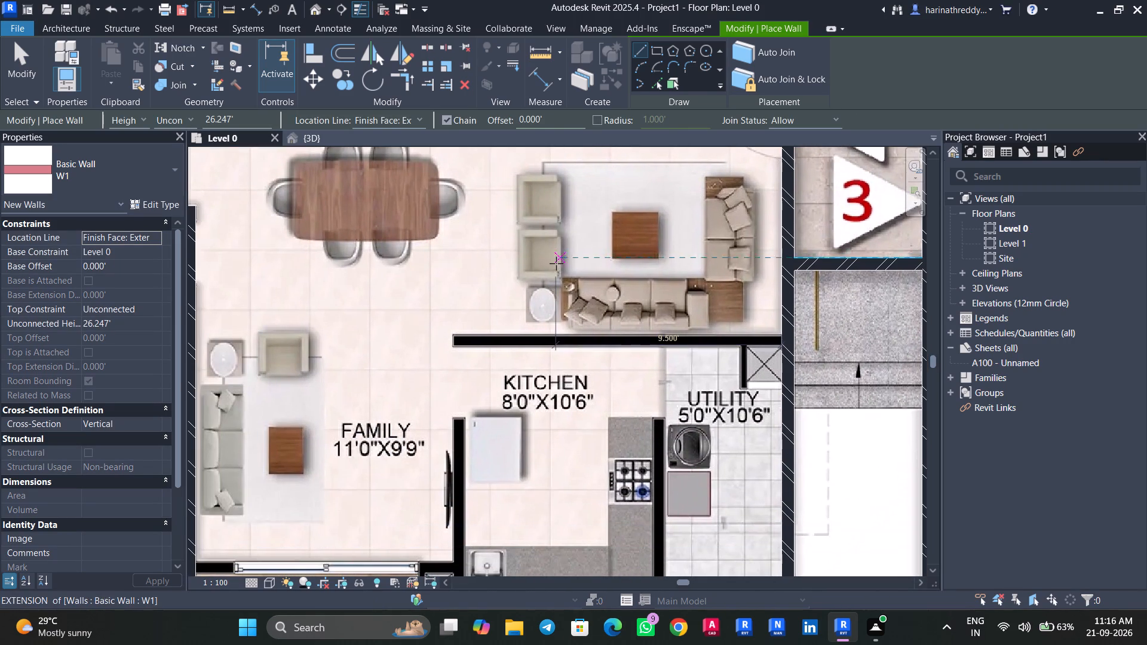
pyautogui.scroll(6, 473, 362)
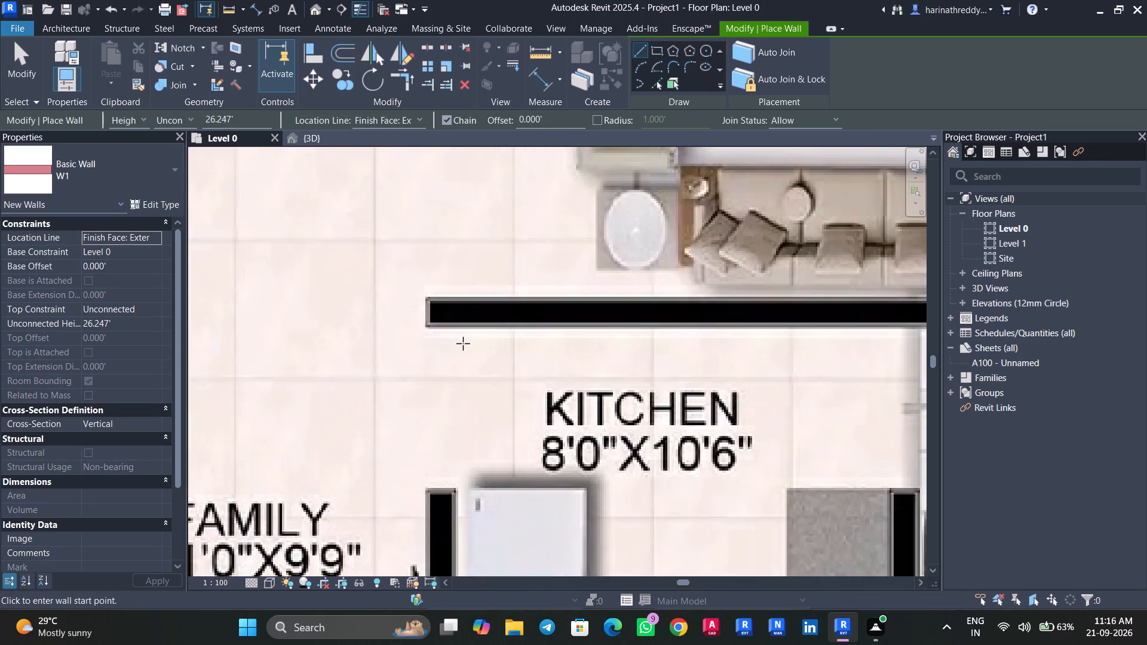
pyautogui.scroll(5, 443, 318)
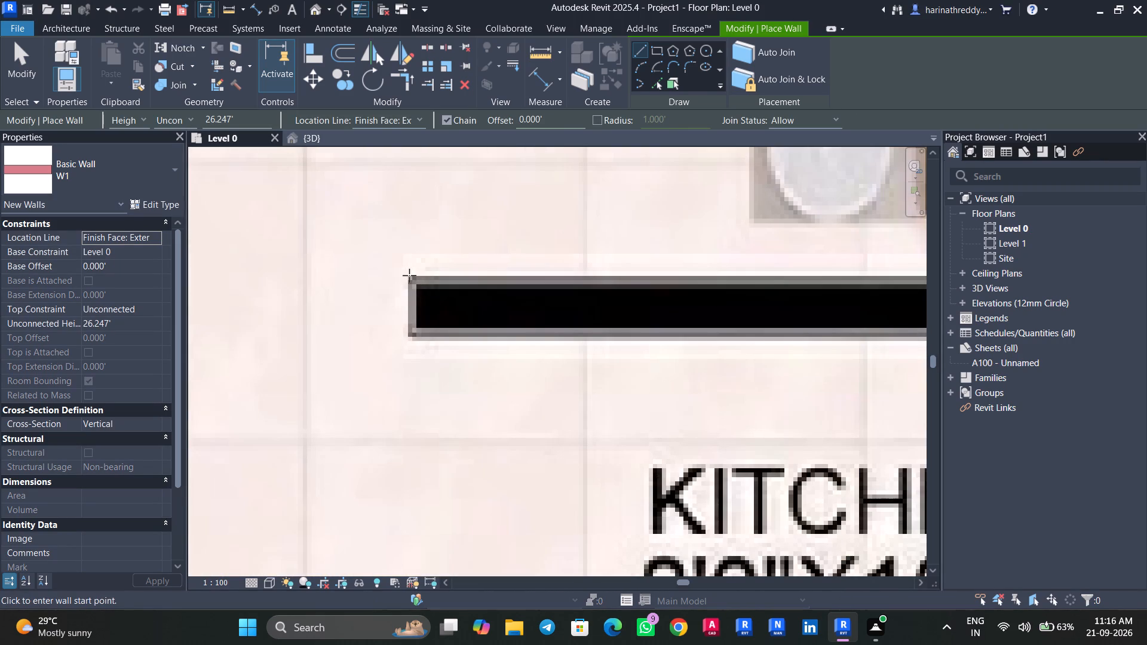
pyautogui.click(409, 275)
pyautogui.scroll(-3, 554, 279)
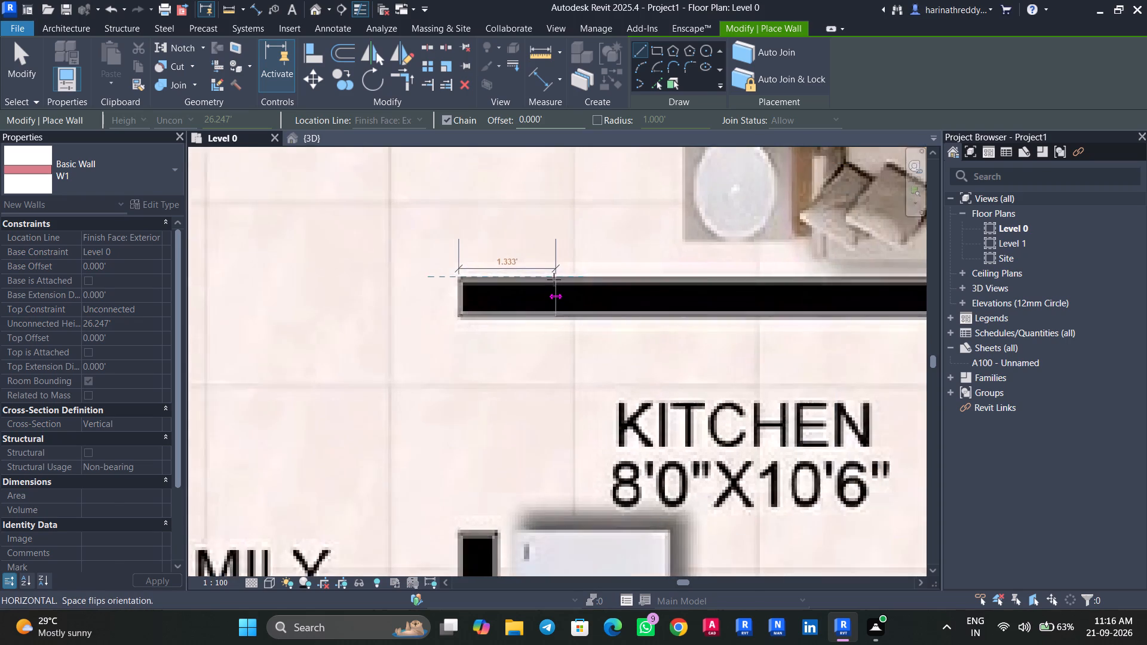
pyautogui.scroll(-1, 554, 279)
pyautogui.moveTo(554, 279); pyautogui.dragTo(213, 213, button='middle')
pyautogui.scroll(-1, 535, 220)
pyautogui.moveTo(535, 220); pyautogui.dragTo(444, 227, button='middle')
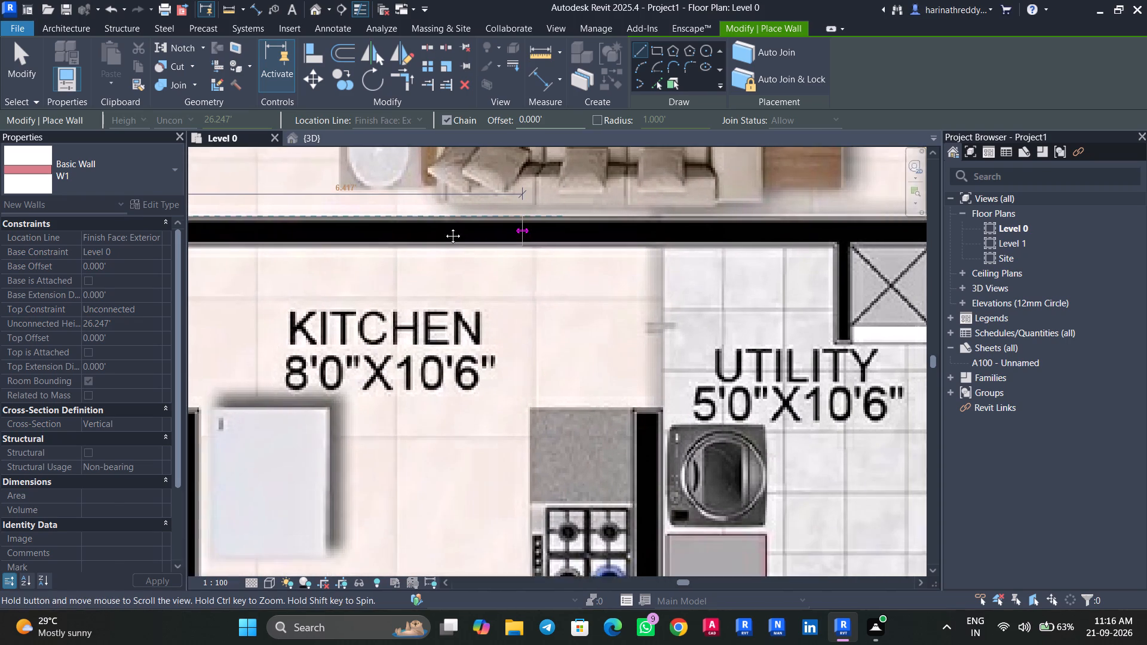
pyautogui.moveTo(444, 227); pyautogui.dragTo(266, 245, button='middle')
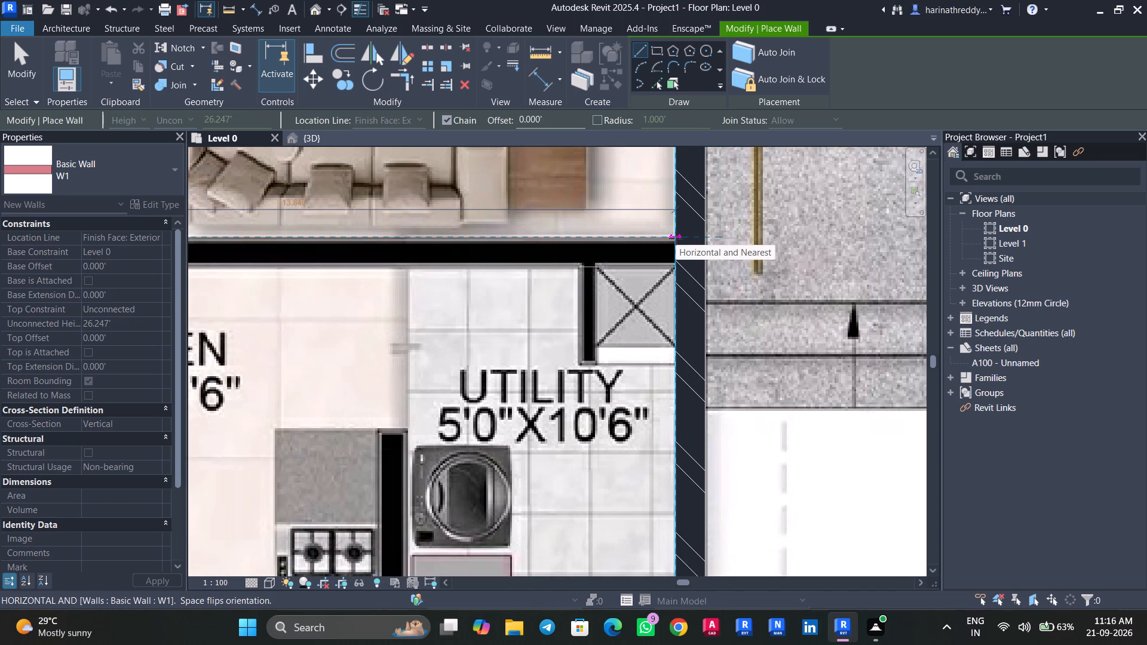
pyautogui.scroll(5, 676, 238)
pyautogui.click(676, 238)
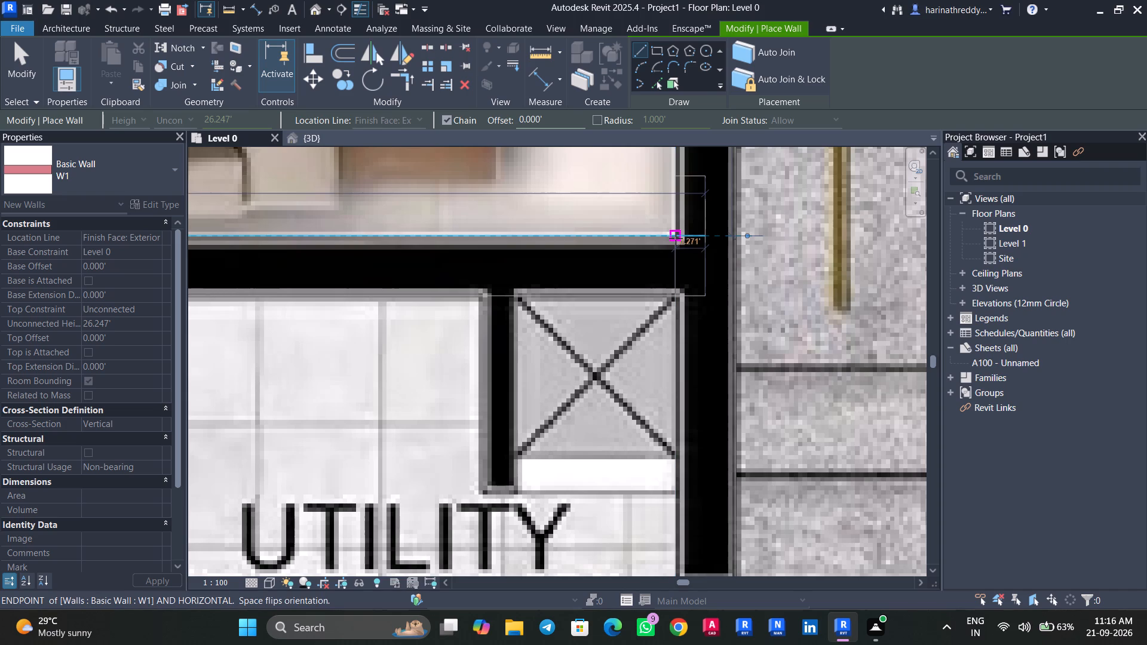
pyautogui.press('Escape')
# Draw a W1 wall between FAMILY and KITCHEN, from the outer wall by the sink to the free end beside the refrigerator.
pyautogui.scroll(-7, 638, 252)
pyautogui.scroll(-1, 535, 285)
pyautogui.moveTo(517, 290); pyautogui.dragTo(697, 231, button='middle')
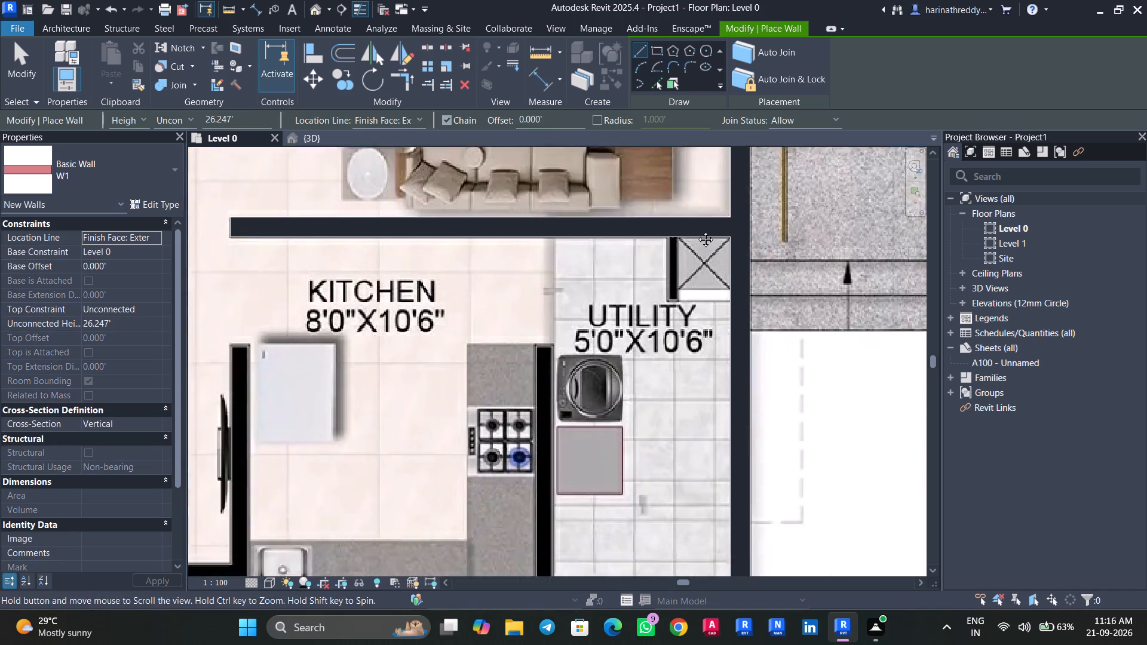
pyautogui.moveTo(697, 231); pyautogui.dragTo(783, 212, button='middle')
pyautogui.scroll(-1, 549, 404)
pyautogui.moveTo(547, 404); pyautogui.dragTo(535, 313, button='middle')
pyautogui.scroll(1, 535, 313)
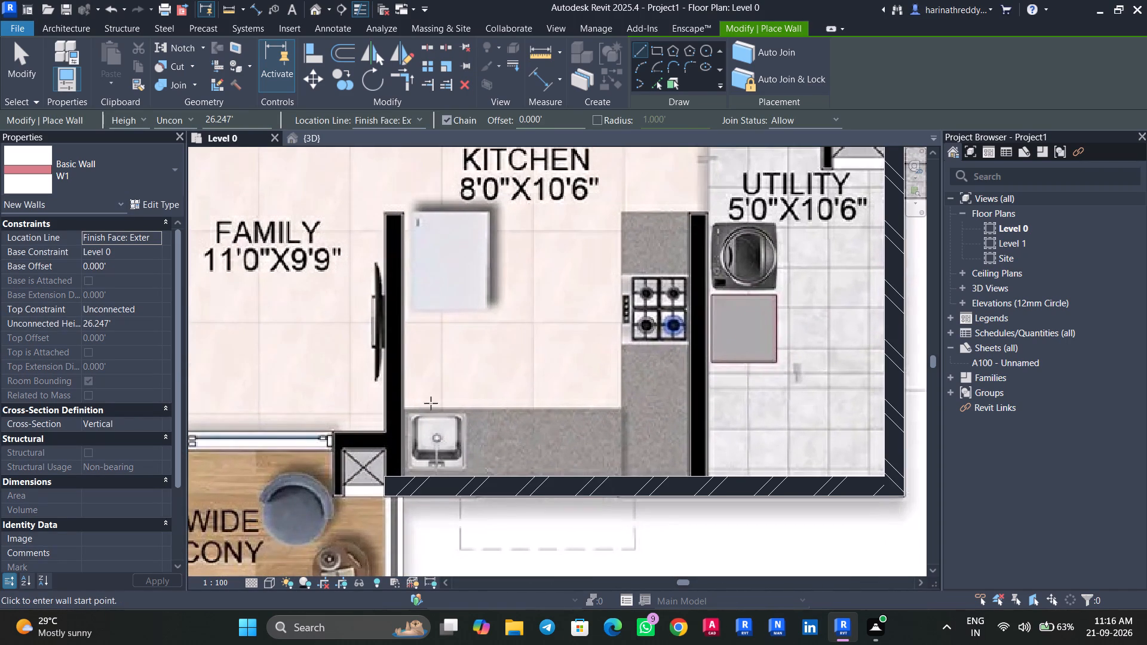
pyautogui.scroll(6, 401, 474)
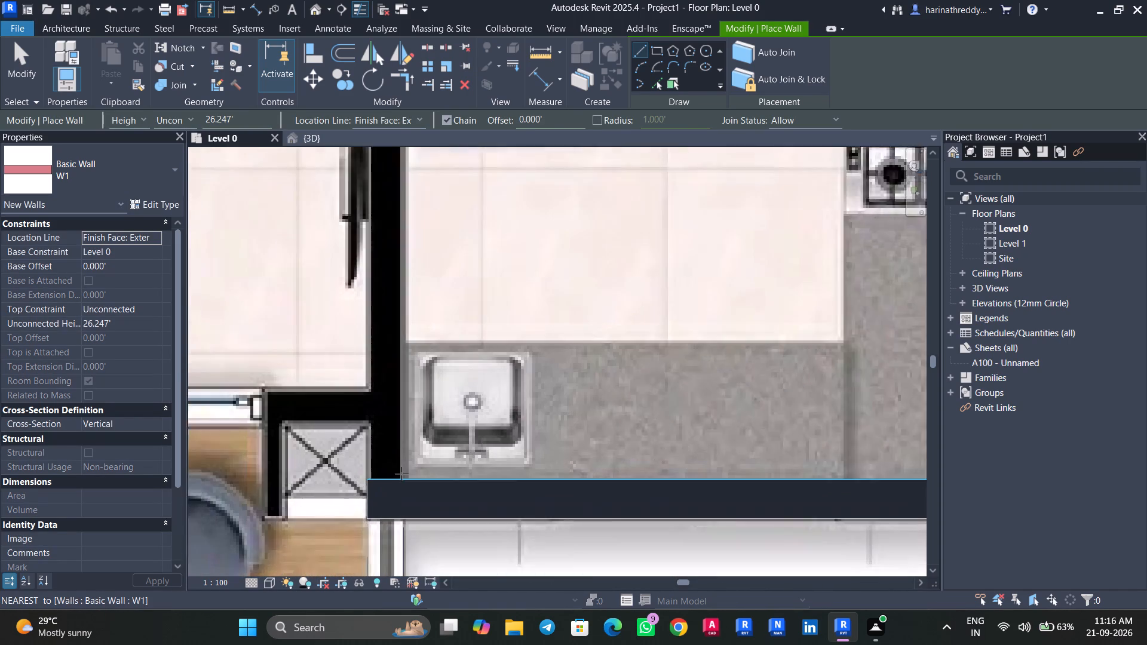
pyautogui.click(408, 479)
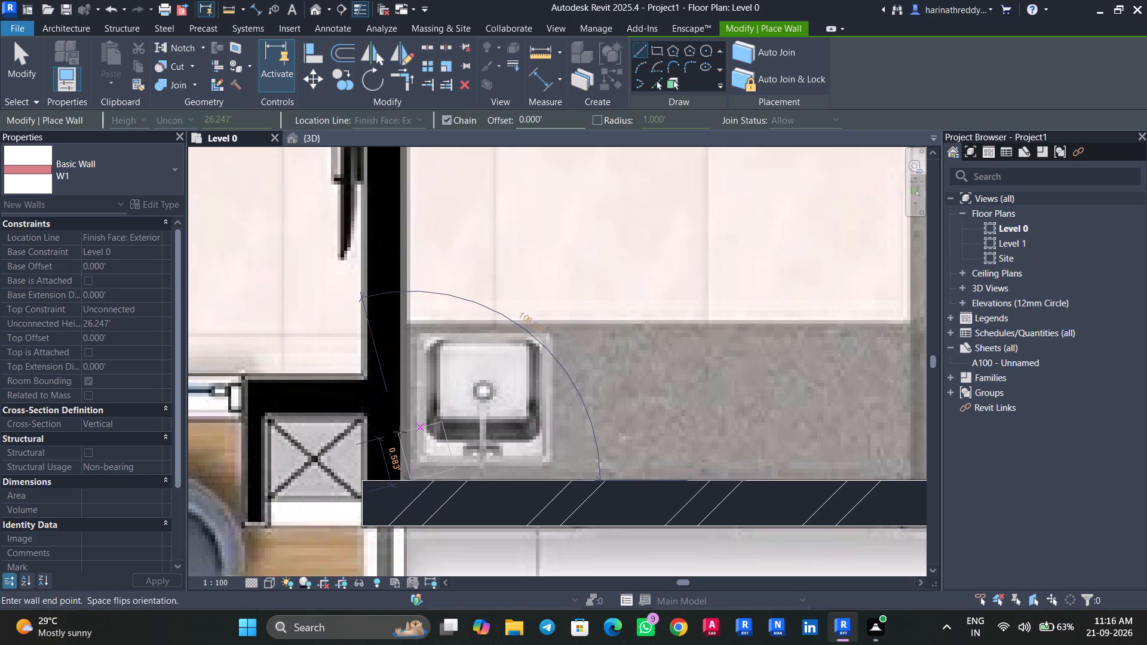
pyautogui.press('space')
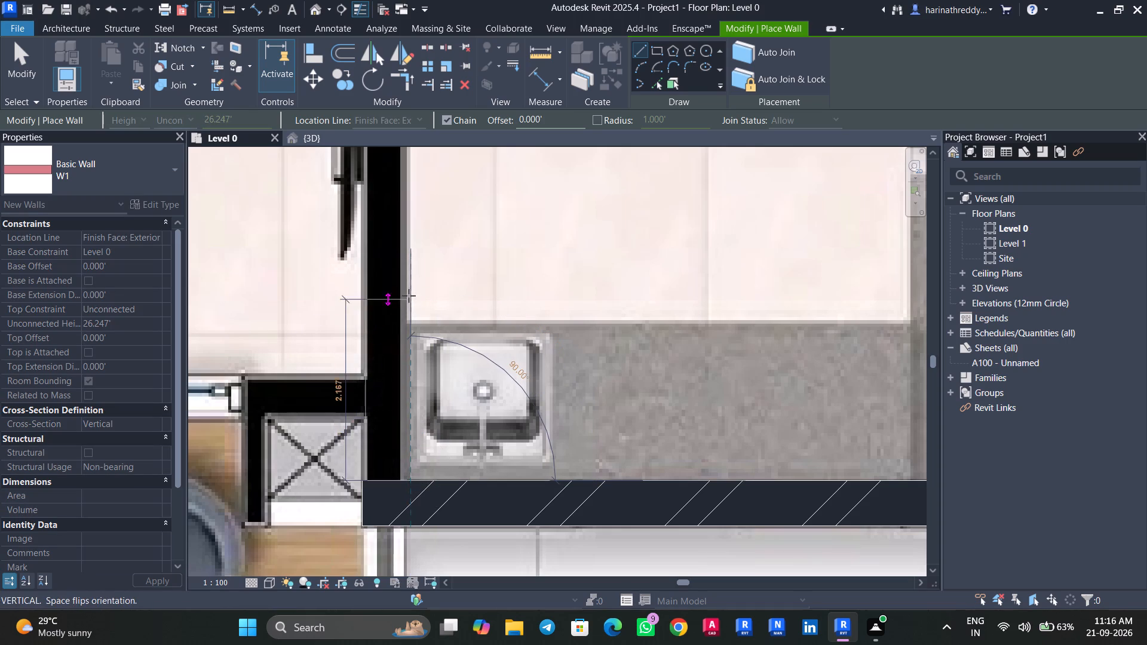
pyautogui.scroll(-1, 407, 241)
pyautogui.moveTo(408, 245); pyautogui.dragTo(391, 458, button='middle')
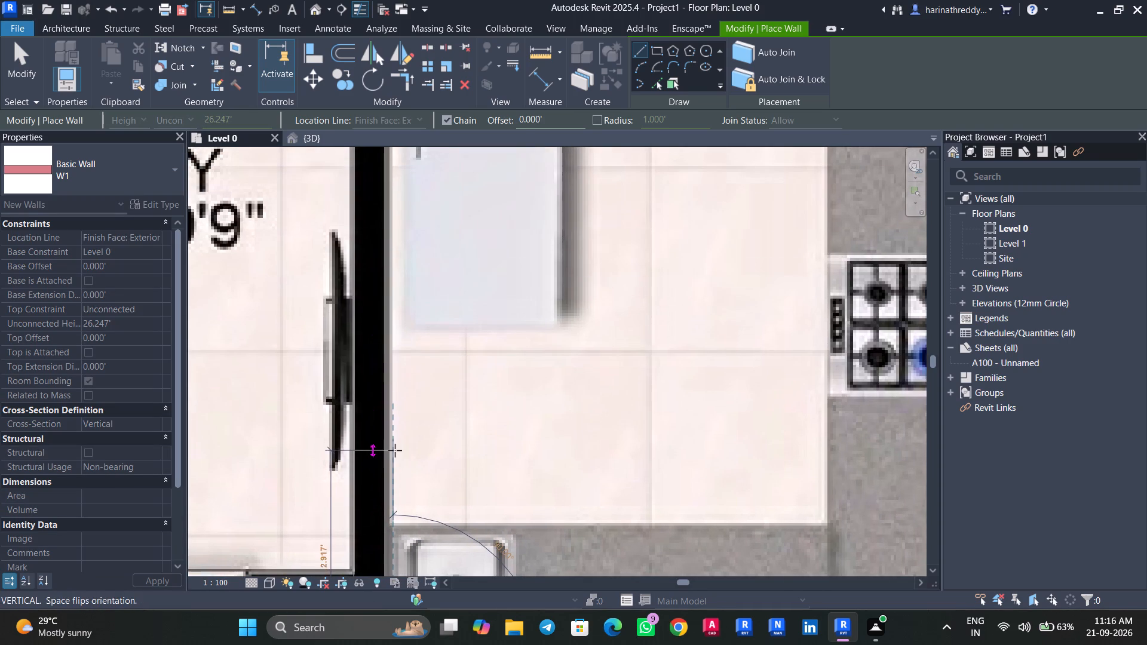
pyautogui.moveTo(386, 256); pyautogui.dragTo(387, 529, button='middle')
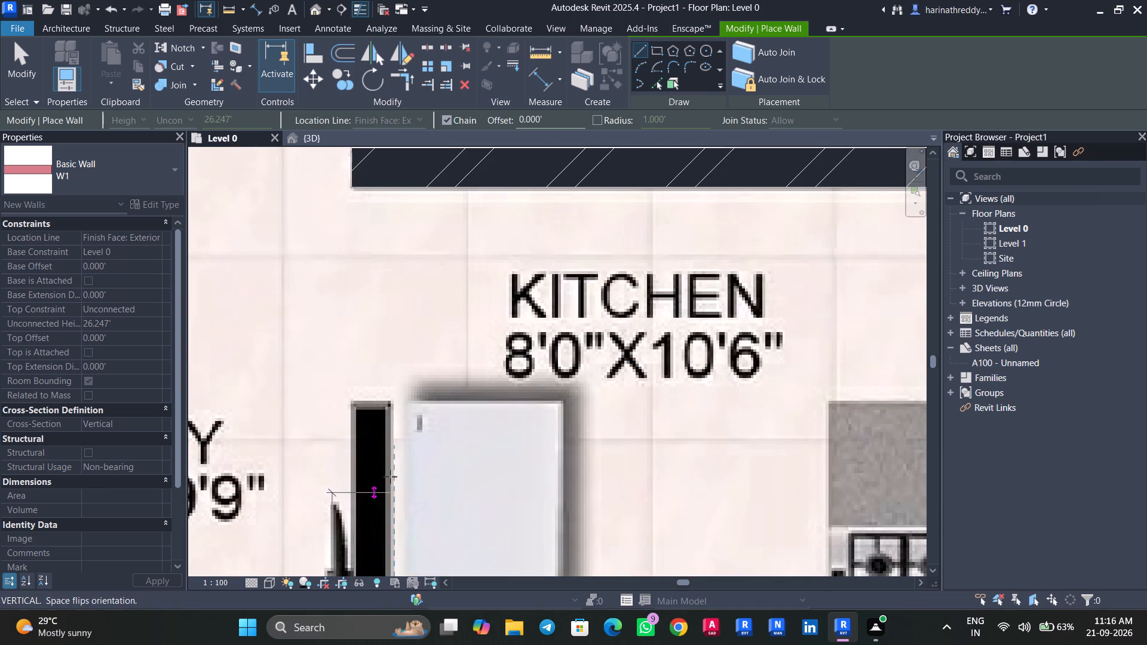
pyautogui.click(390, 404)
pyautogui.press('Escape')
pyautogui.press('Escape')
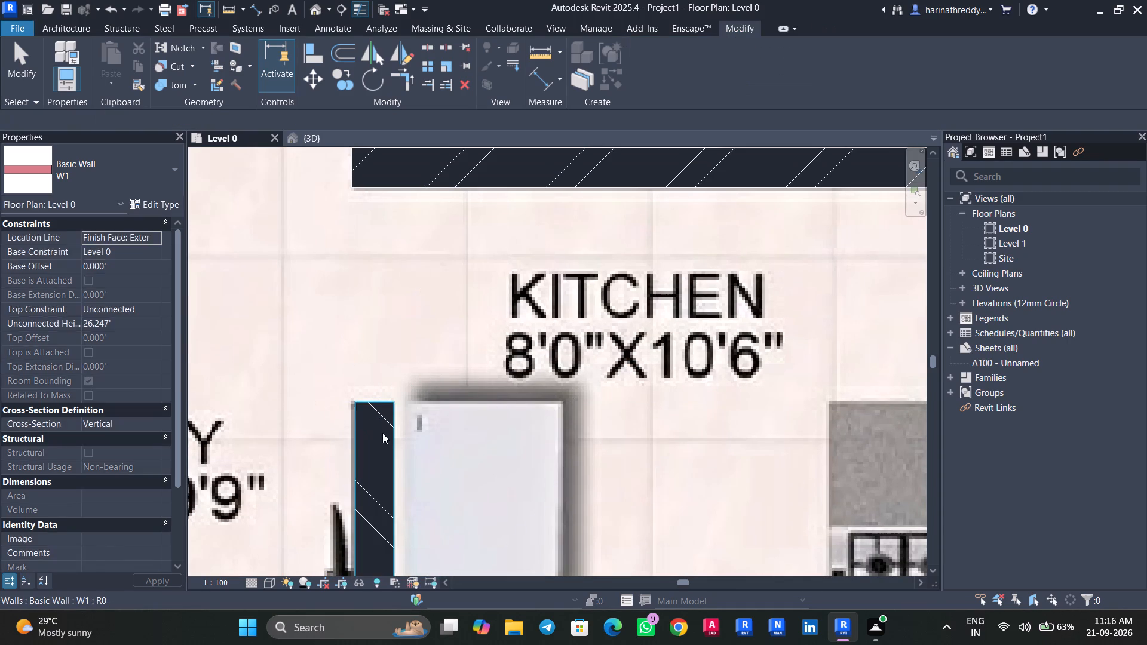
# Nudge the wall between FAMILY and KITCHEN one increment left to align it with the plan image.
pyautogui.click(382, 433)
pyautogui.press('Left')
pyautogui.press('Escape')
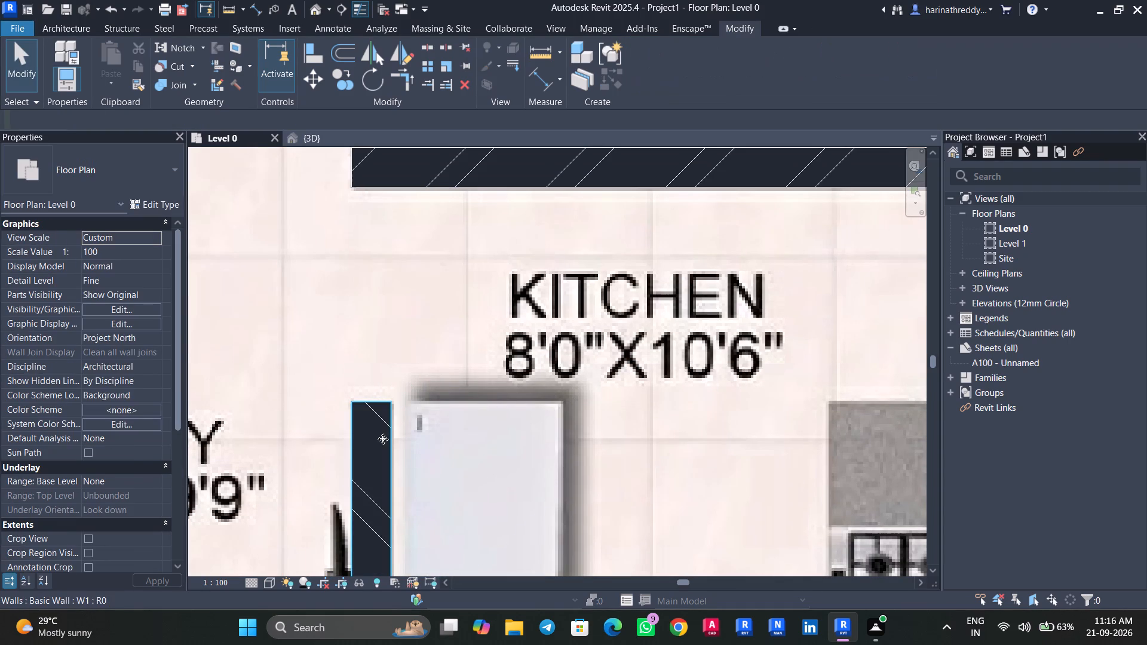
# Draw a W1 wall between KITCHEN and UTILITY, from the outer wall to the counter end beyond the stove.
pyautogui.scroll(-7, 432, 446)
pyautogui.scroll(-1, 446, 533)
pyautogui.moveTo(448, 533); pyautogui.dragTo(436, 356, button='middle')
pyautogui.scroll(1, 436, 356)
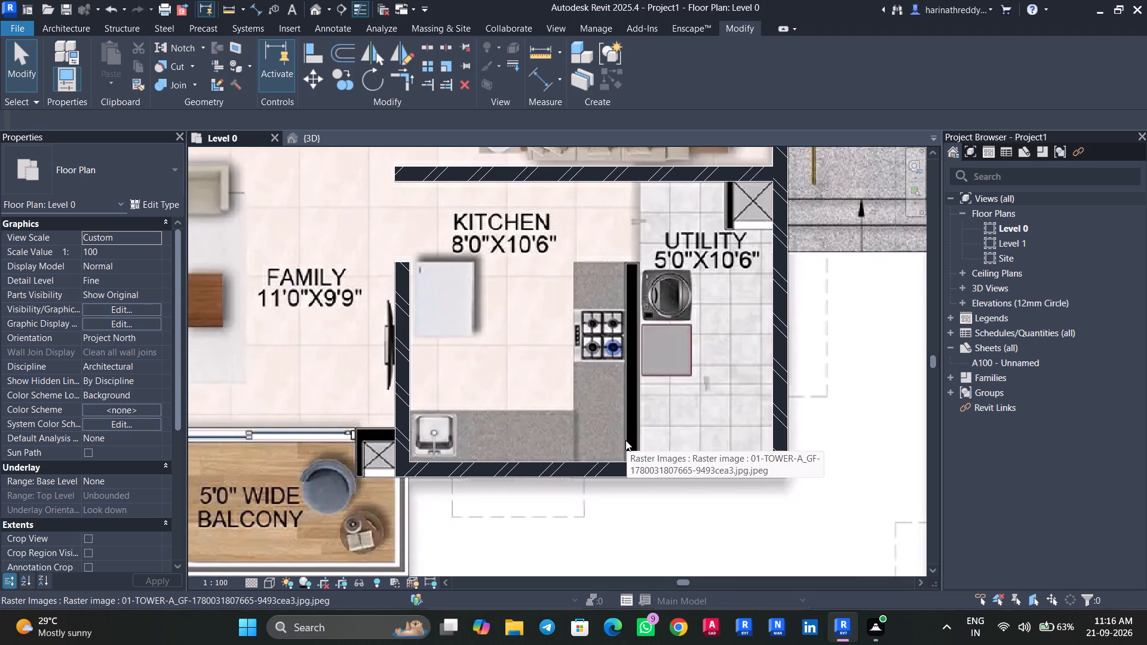
pyautogui.write('WA')
pyautogui.scroll(11, 644, 454)
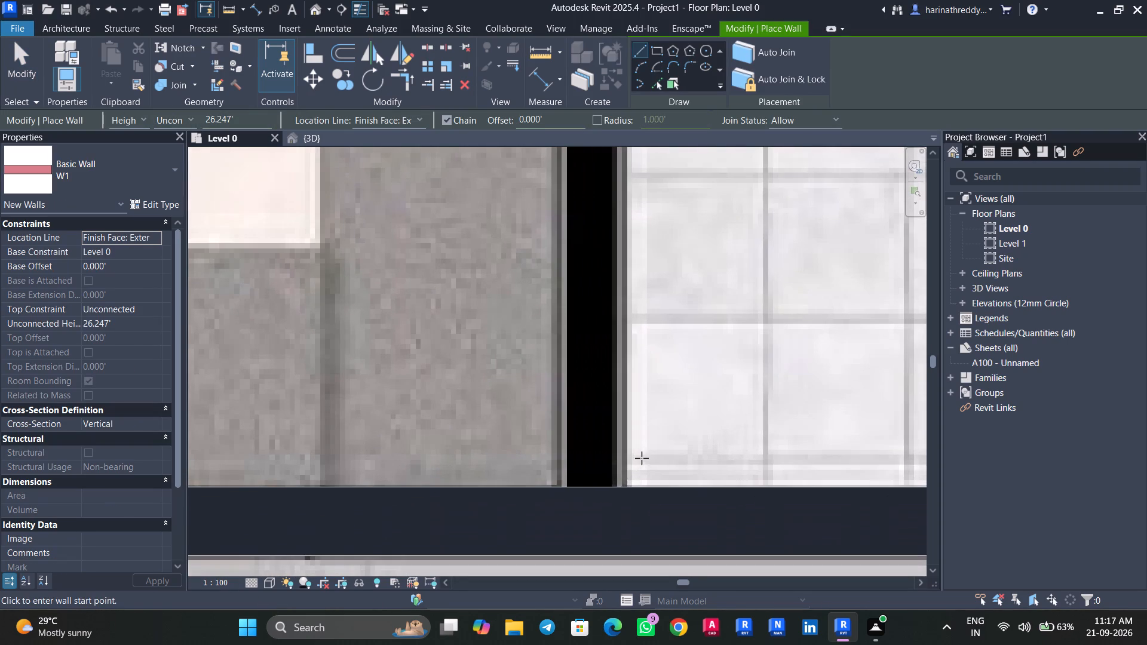
pyautogui.click(626, 484)
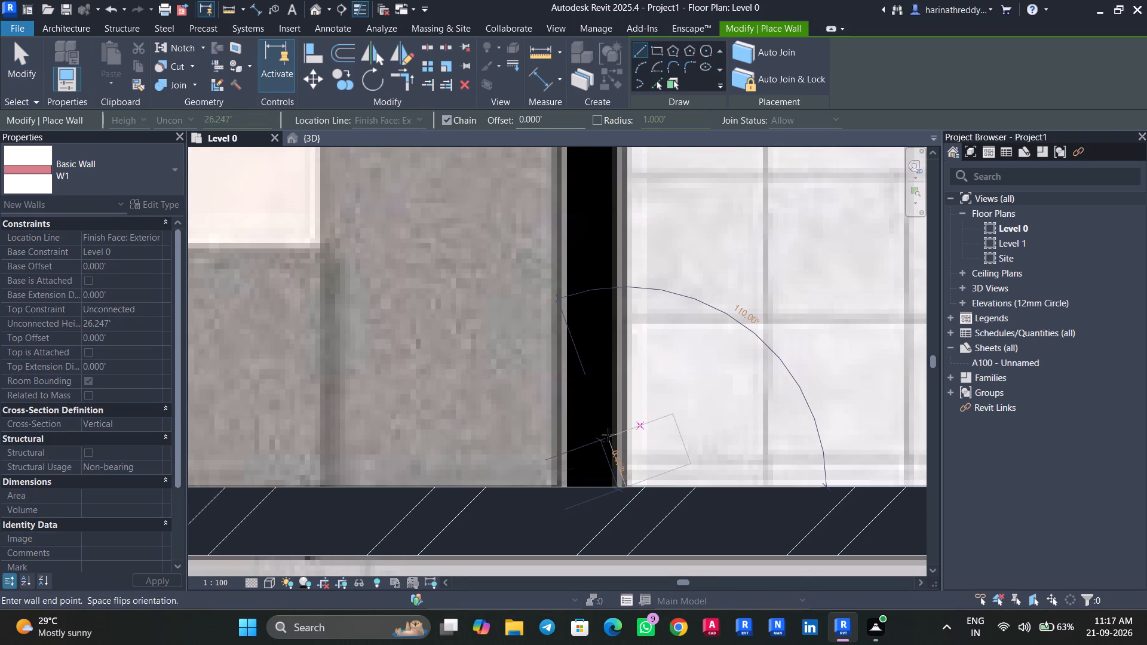
pyautogui.press('space')
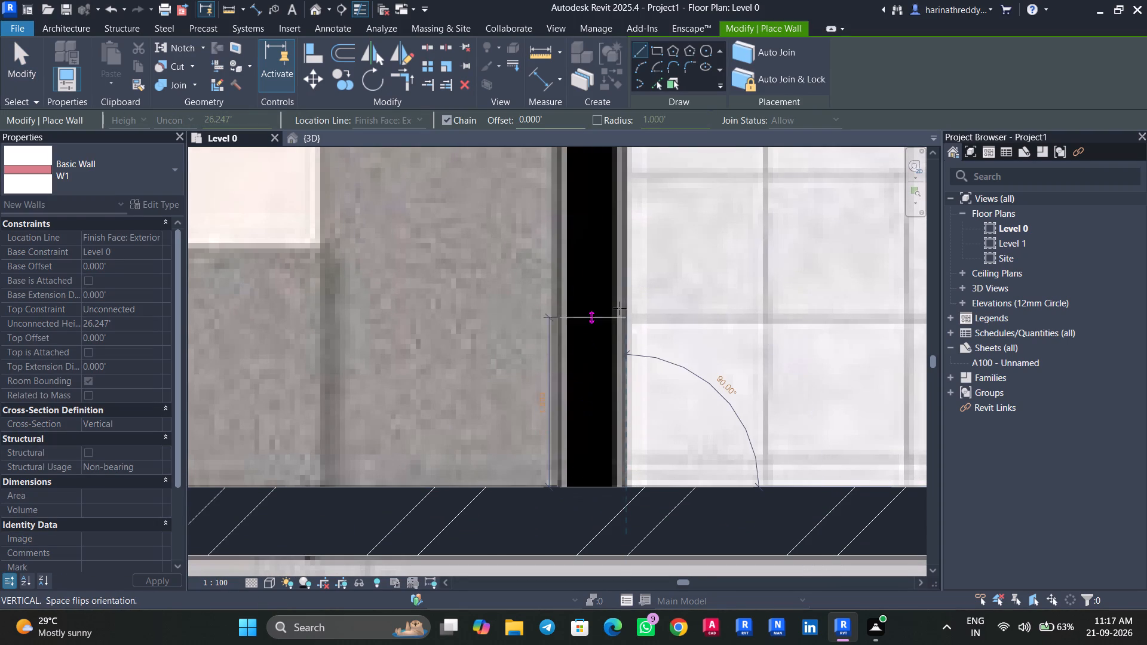
pyautogui.scroll(-1, 614, 282)
pyautogui.moveTo(614, 282); pyautogui.dragTo(616, 585, button='middle')
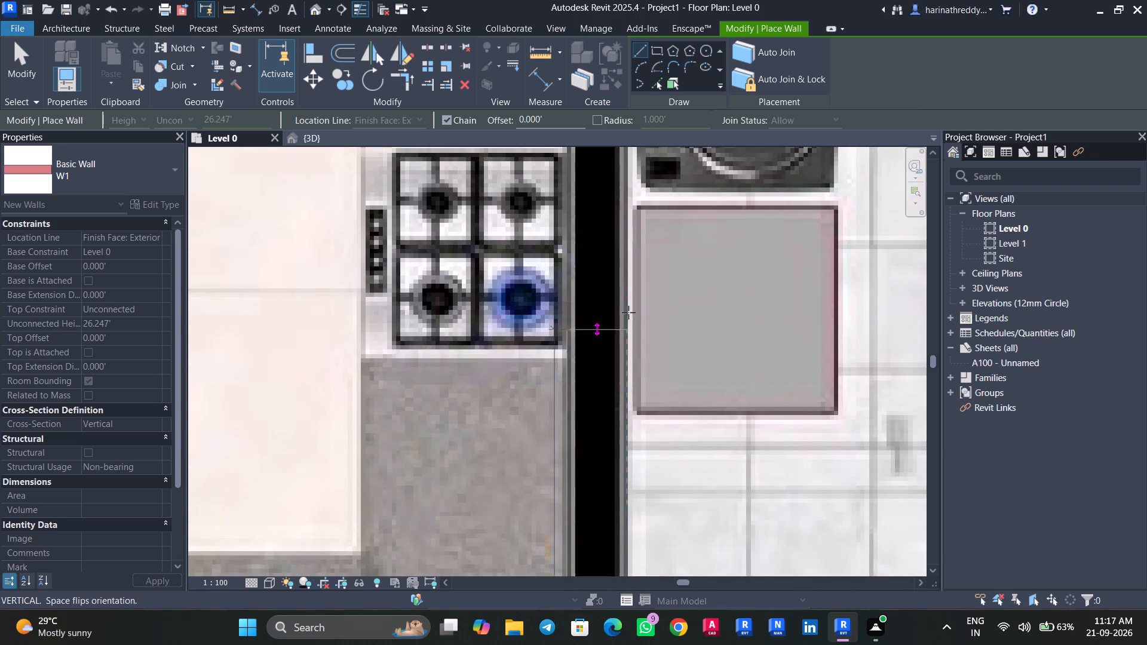
pyautogui.scroll(-1, 628, 303)
pyautogui.moveTo(628, 303); pyautogui.dragTo(626, 602, button='middle')
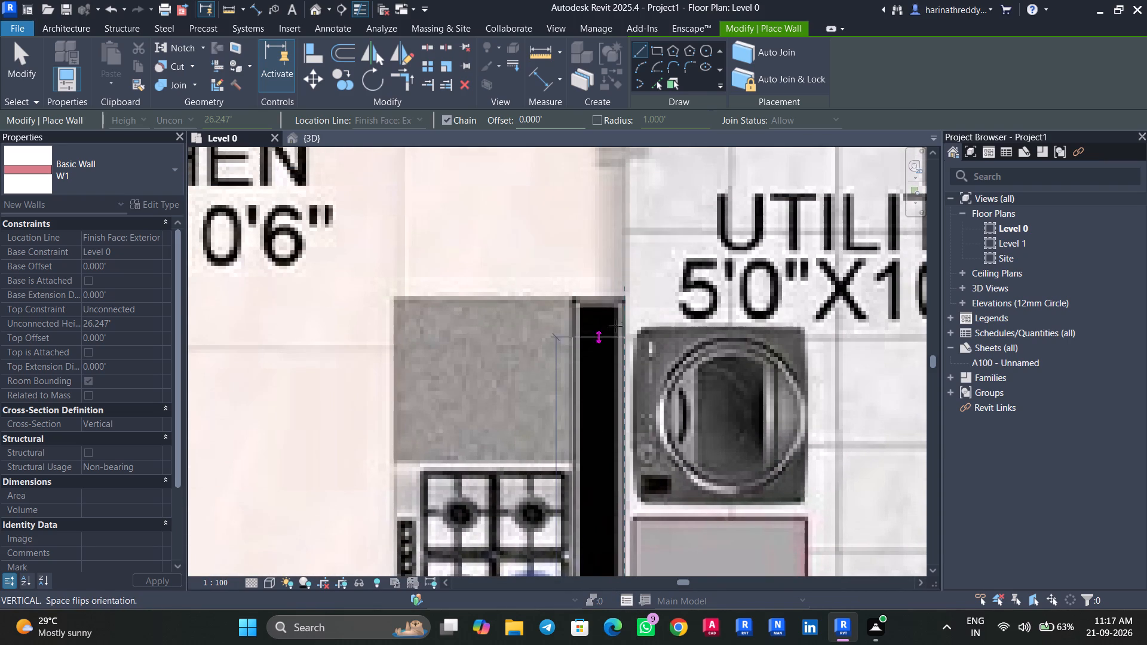
pyautogui.click(615, 299)
pyautogui.press('Escape')
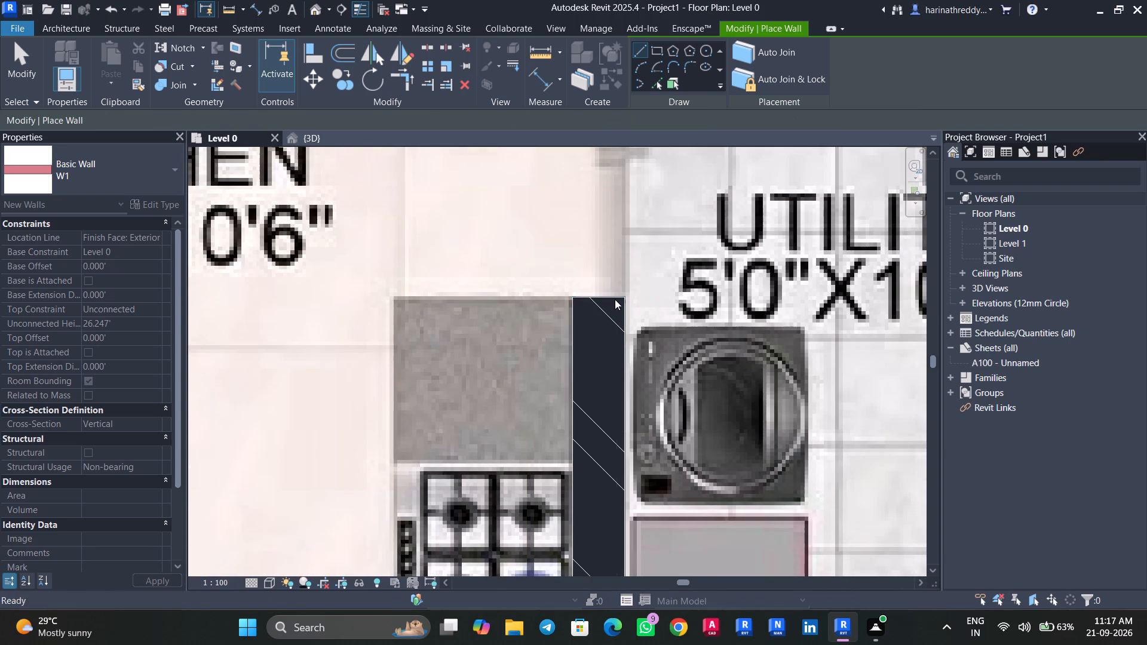
# Inspect the traced walls in the 3D view from several angles and from above, and return to the Level 0 plan.
pyautogui.scroll(-10, 616, 371)
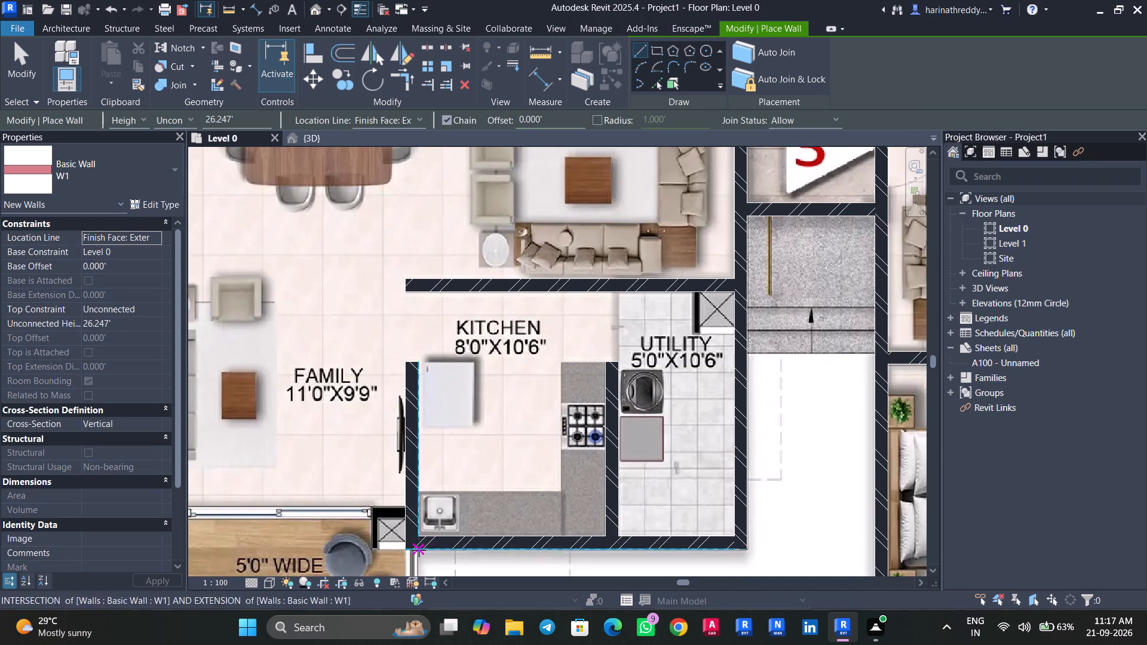
pyautogui.scroll(-4, 465, 469)
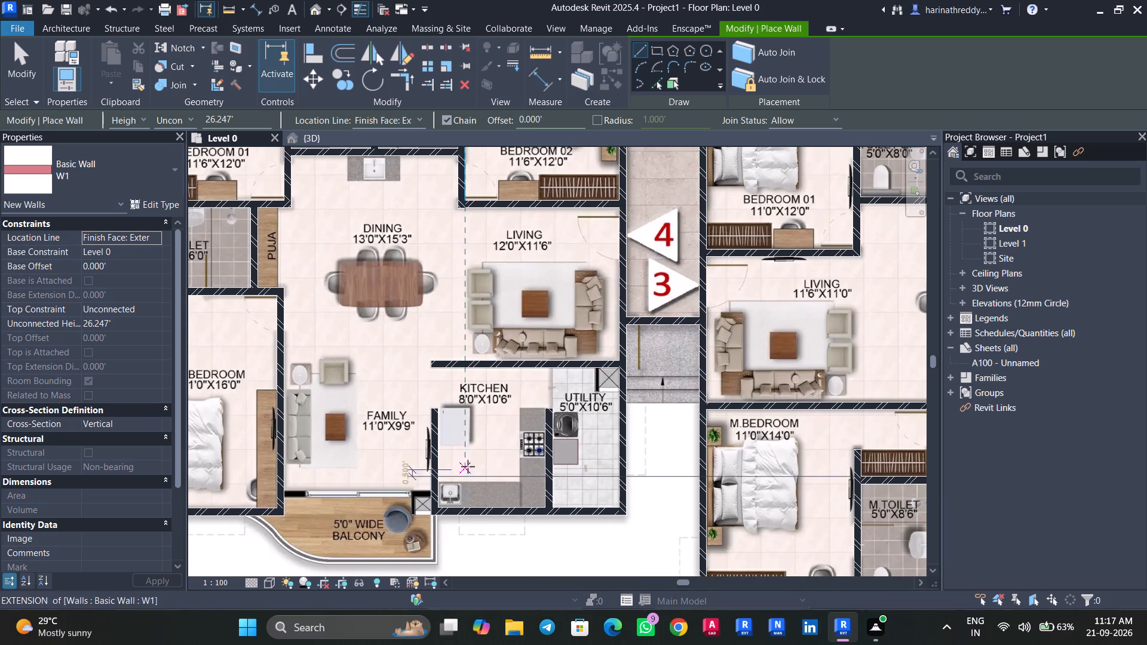
pyautogui.scroll(-5, 657, 409)
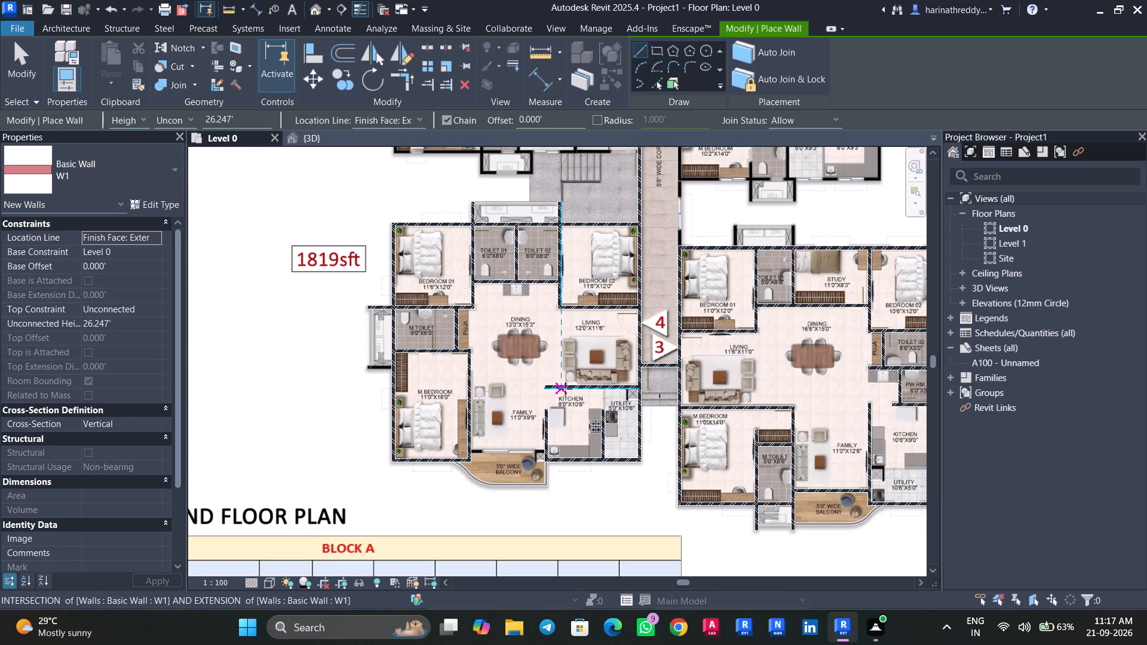
pyautogui.press('`')
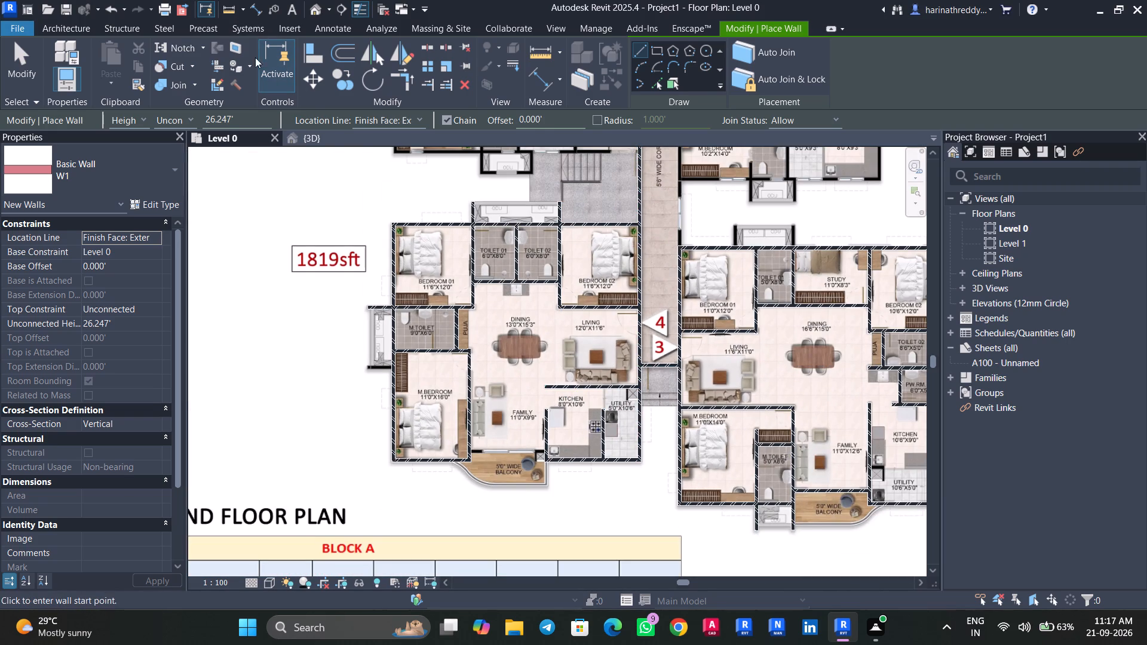
pyautogui.click(321, 140)
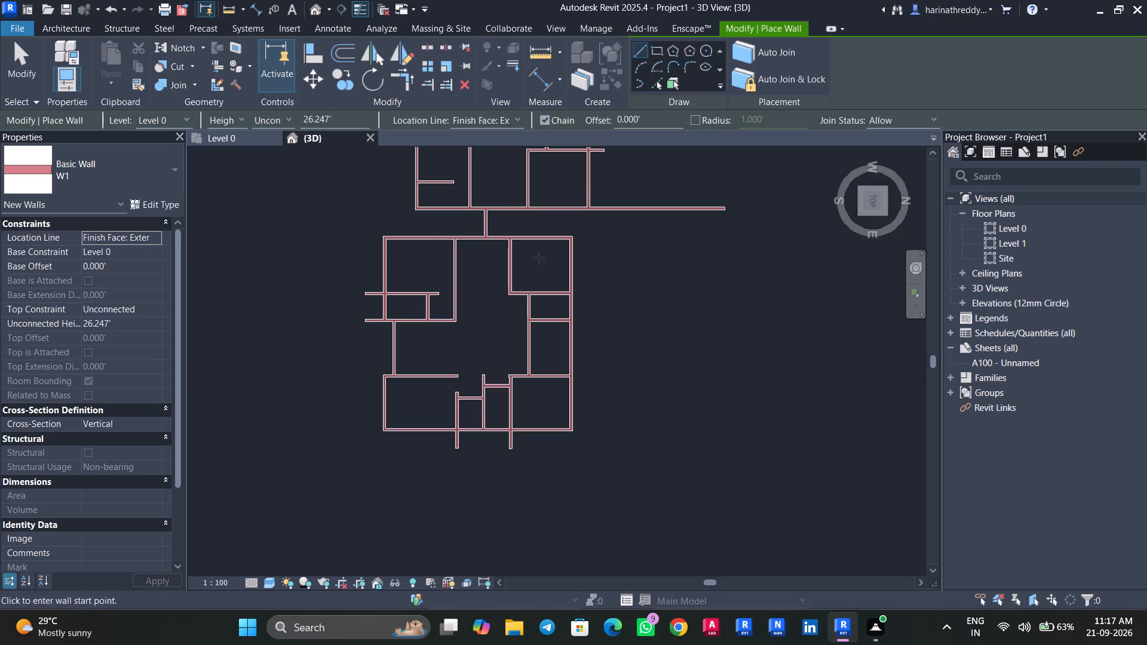
pyautogui.moveTo(541, 273); pyautogui.dragTo(550, 425, button='middle')
pyautogui.scroll(5, 571, 288)
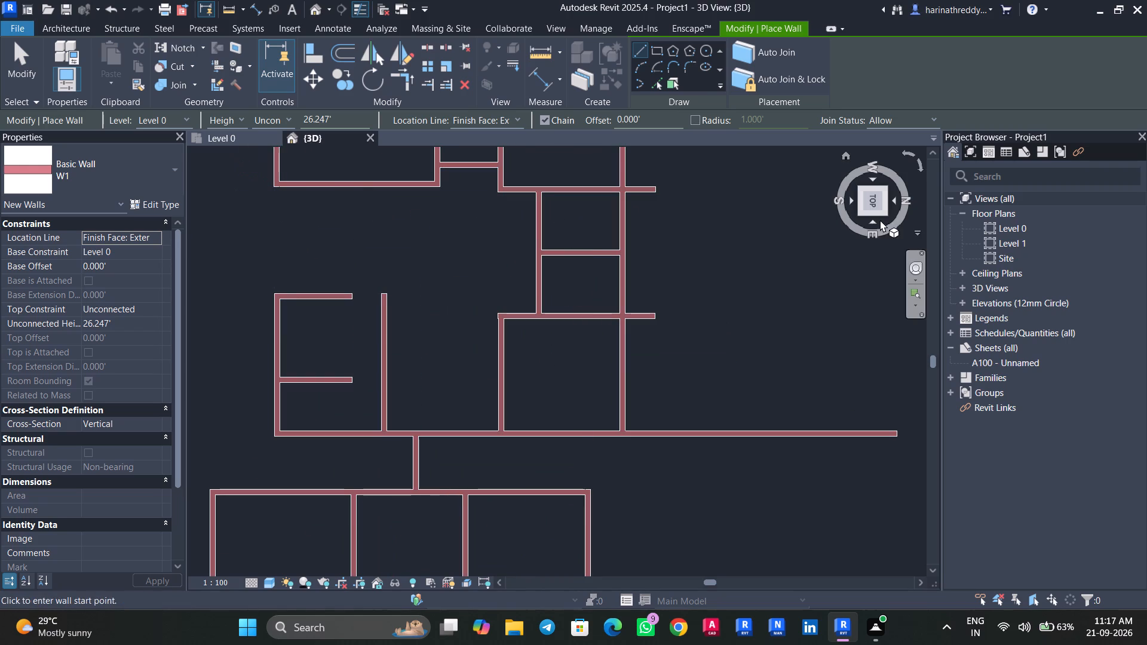
pyautogui.click(857, 215)
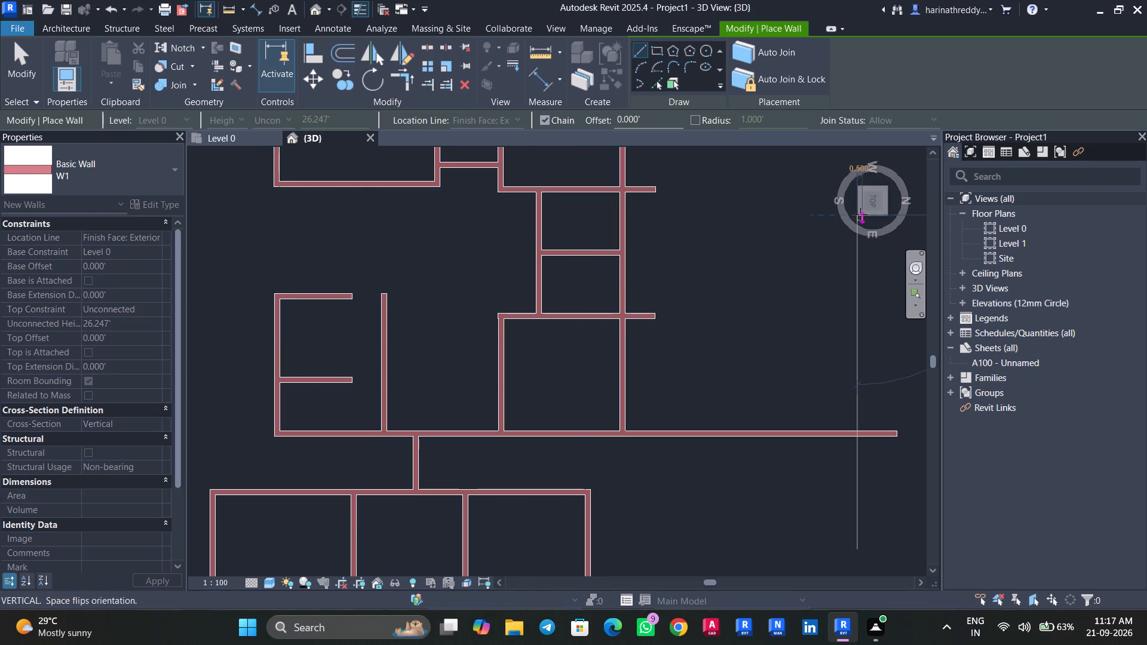
pyautogui.press('Escape')
pyautogui.click(858, 213)
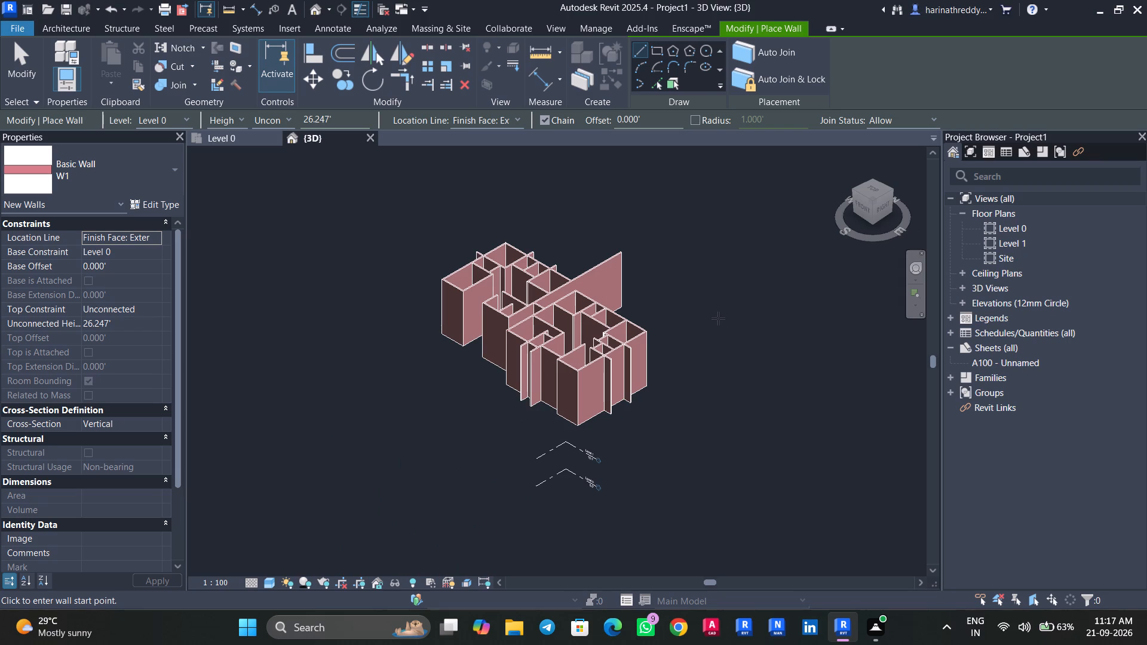
pyautogui.keyDown('shift'); pyautogui.moveTo(714, 311); pyautogui.dragTo(573, 409, button='middle'); pyautogui.keyUp('shift')
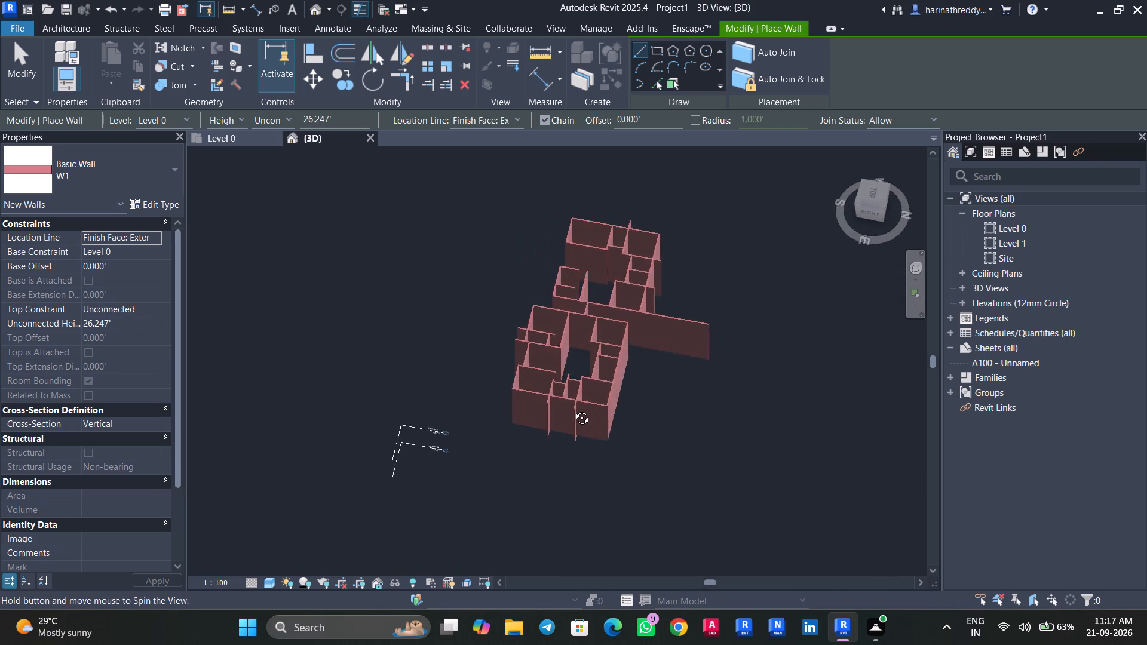
pyautogui.keyDown('shift'); pyautogui.moveTo(573, 409); pyautogui.dragTo(508, 419, button='middle'); pyautogui.keyUp('shift')
pyautogui.keyDown('shift'); pyautogui.moveTo(826, 386); pyautogui.dragTo(672, 428, button='middle'); pyautogui.keyUp('shift')
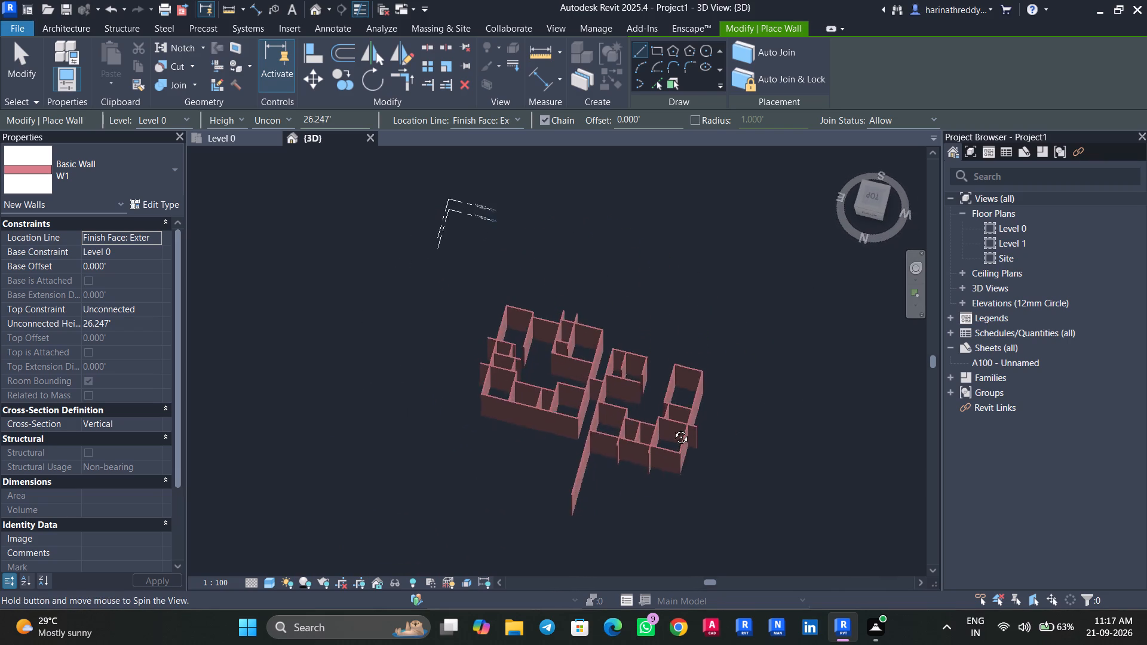
pyautogui.keyDown('shift'); pyautogui.moveTo(672, 428); pyautogui.dragTo(602, 495, button='middle'); pyautogui.keyUp('shift')
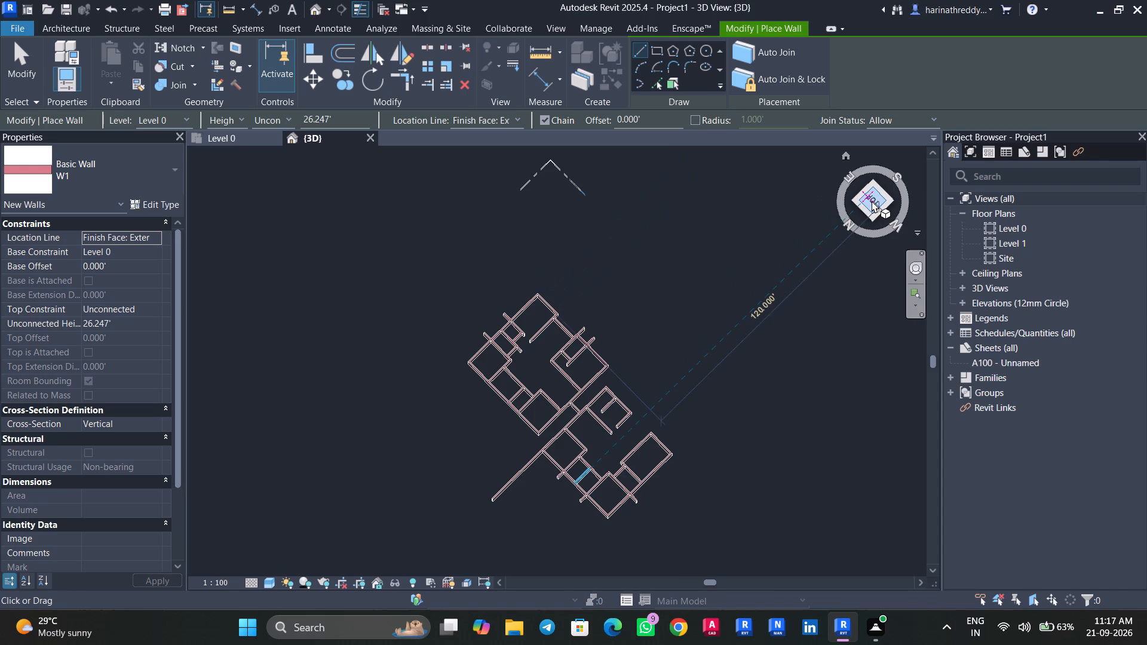
pyautogui.click(872, 201)
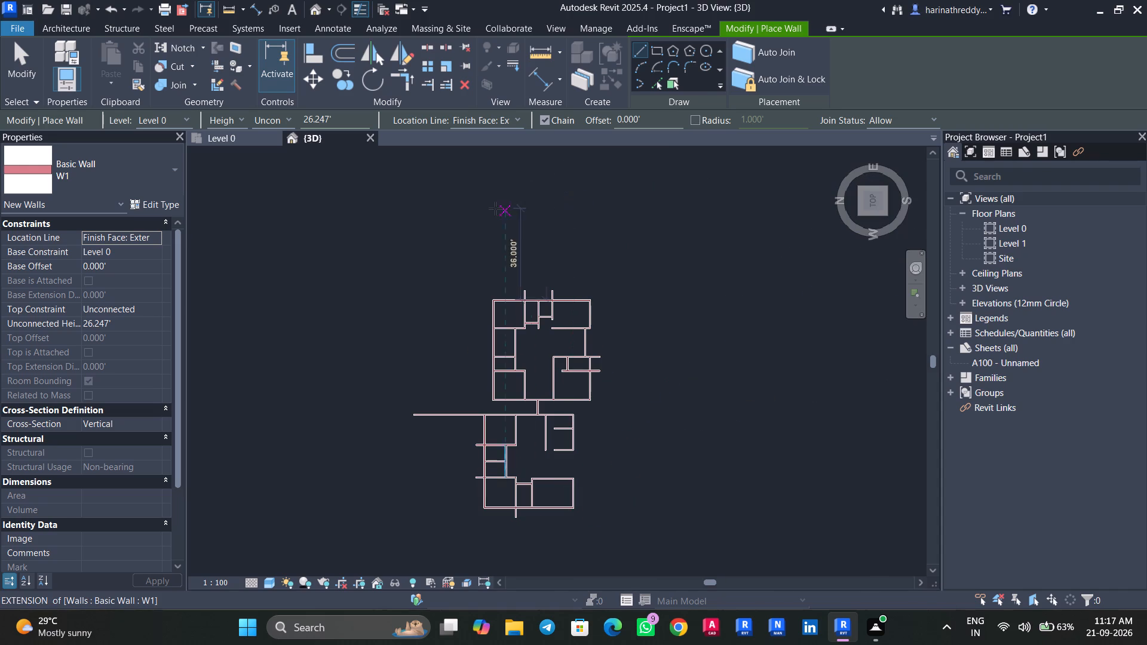
pyautogui.click(234, 145)
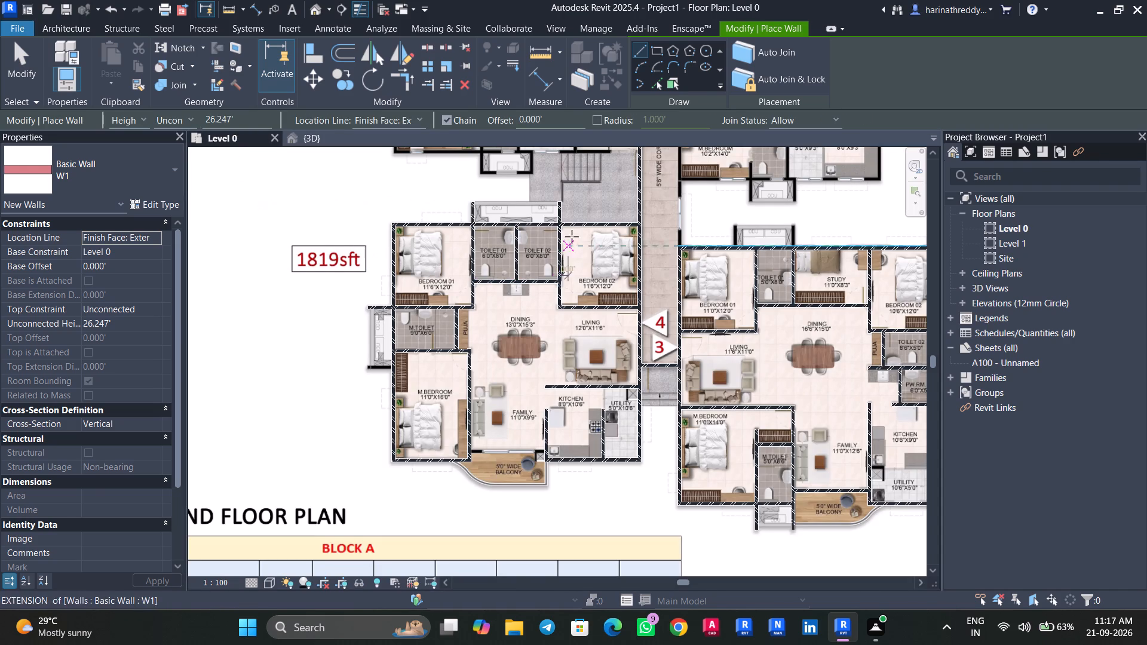
# Check the thickness of the short thin wall between the balcony and the crossed duct on the plan image.
pyautogui.moveTo(572, 236); pyautogui.dragTo(541, 361, button='middle')
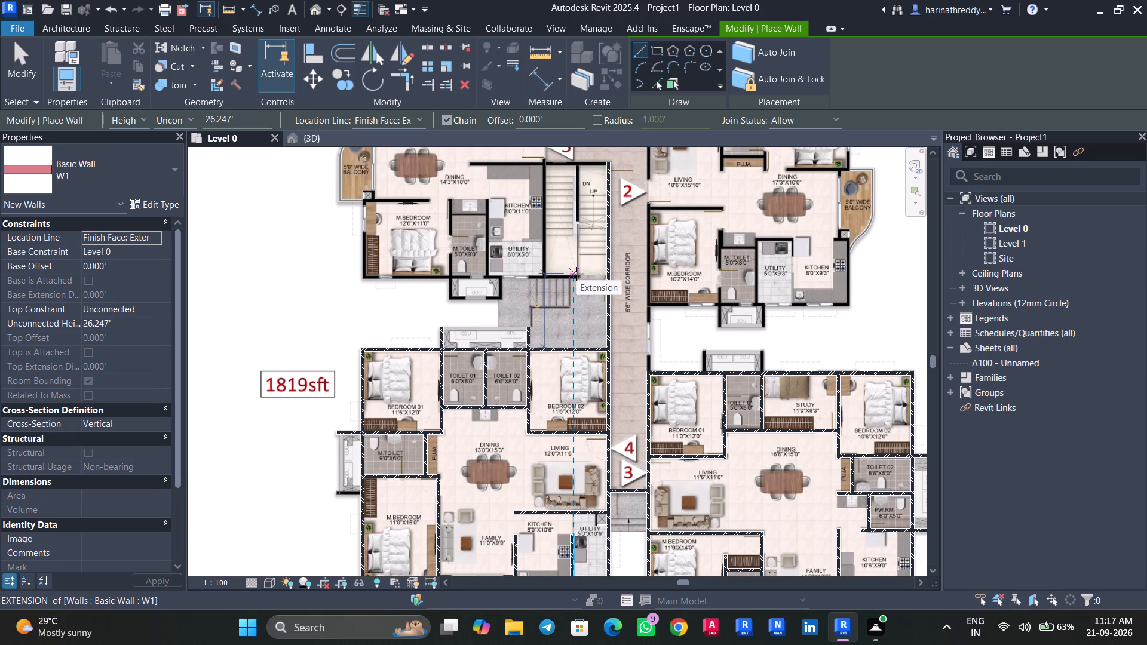
pyautogui.press('Escape')
pyautogui.click(268, 379)
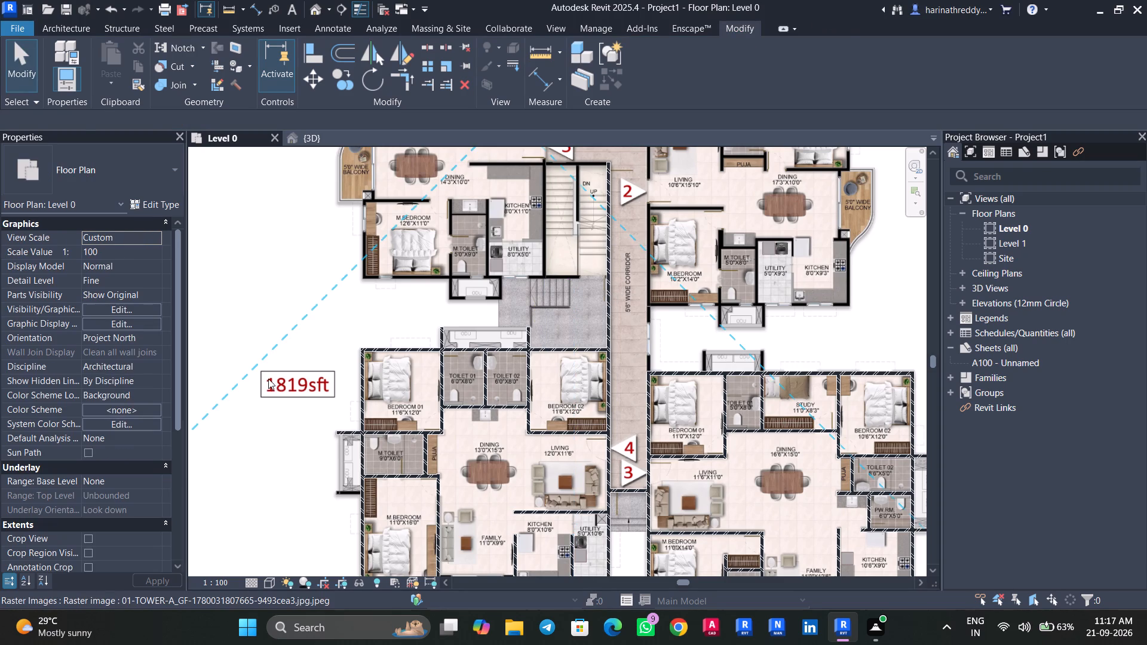
pyautogui.moveTo(346, 454); pyautogui.dragTo(361, 288, button='middle')
pyautogui.scroll(3, 346, 454)
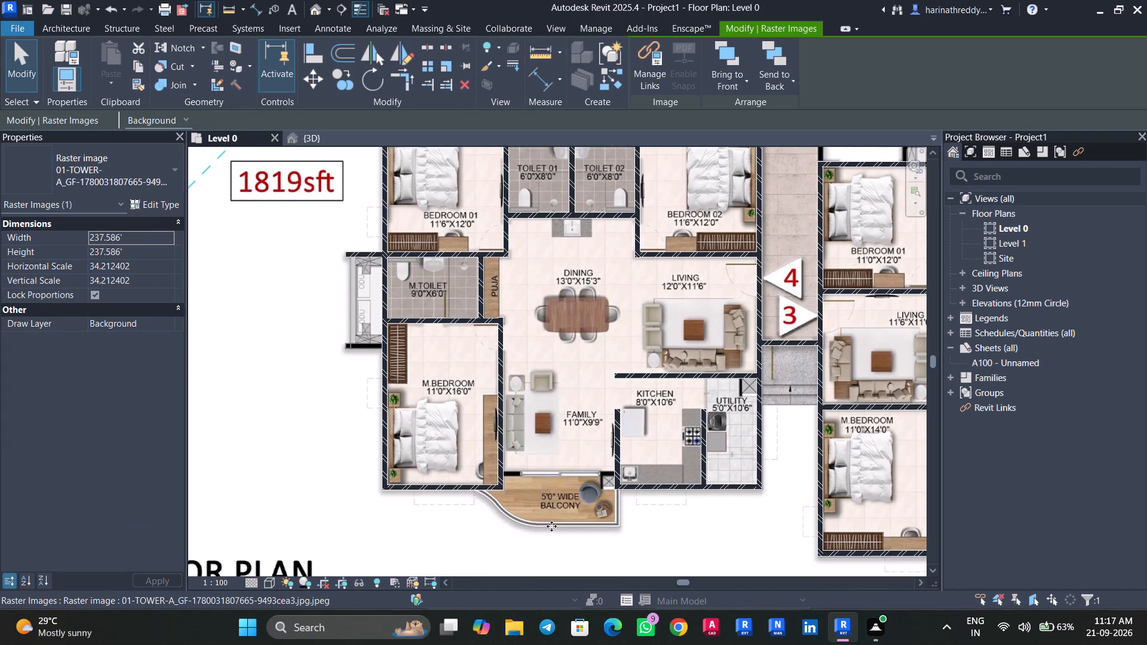
pyautogui.scroll(8, 581, 525)
pyautogui.scroll(3, 630, 481)
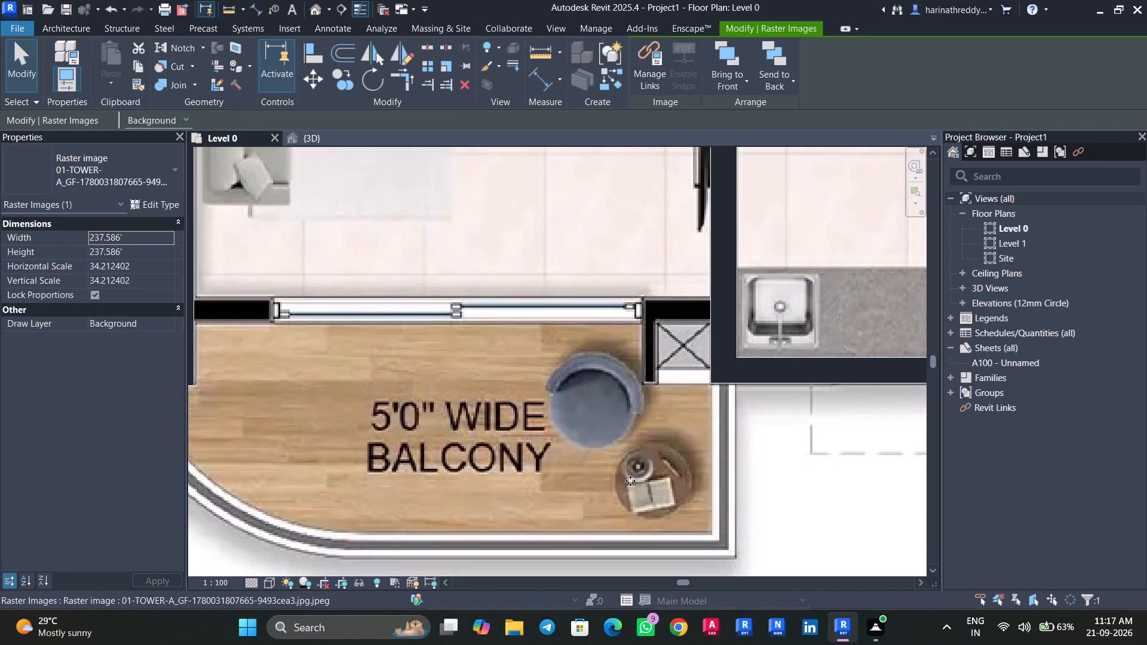
pyautogui.moveTo(630, 481); pyautogui.dragTo(565, 550, button='middle')
pyautogui.scroll(1, 630, 481)
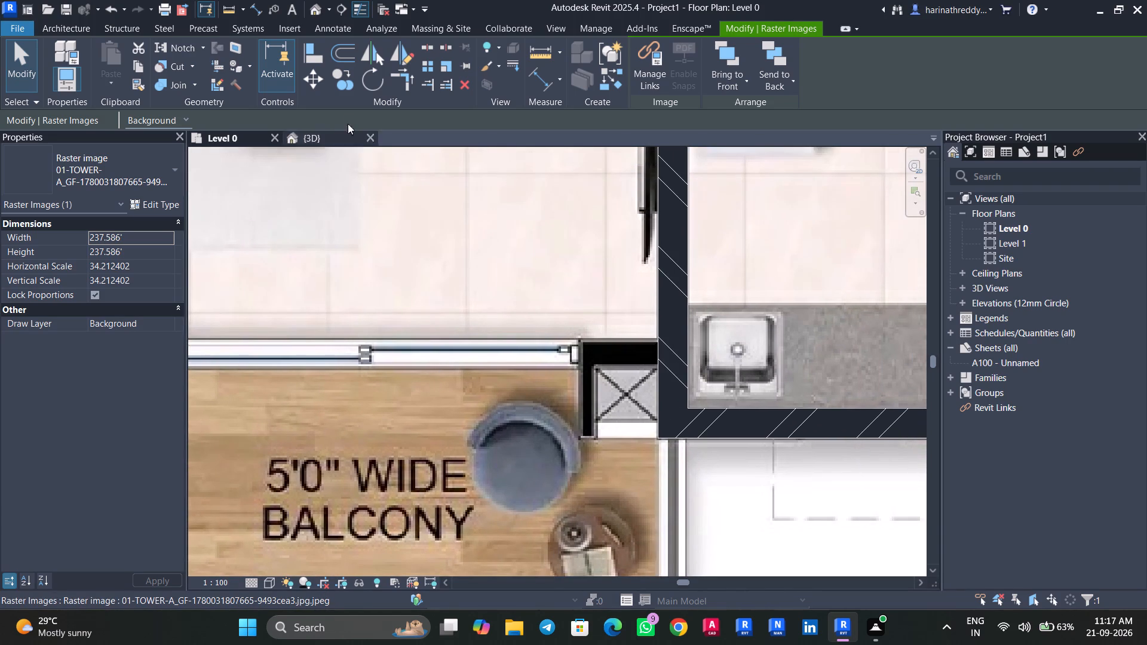
pyautogui.click(450, 70)
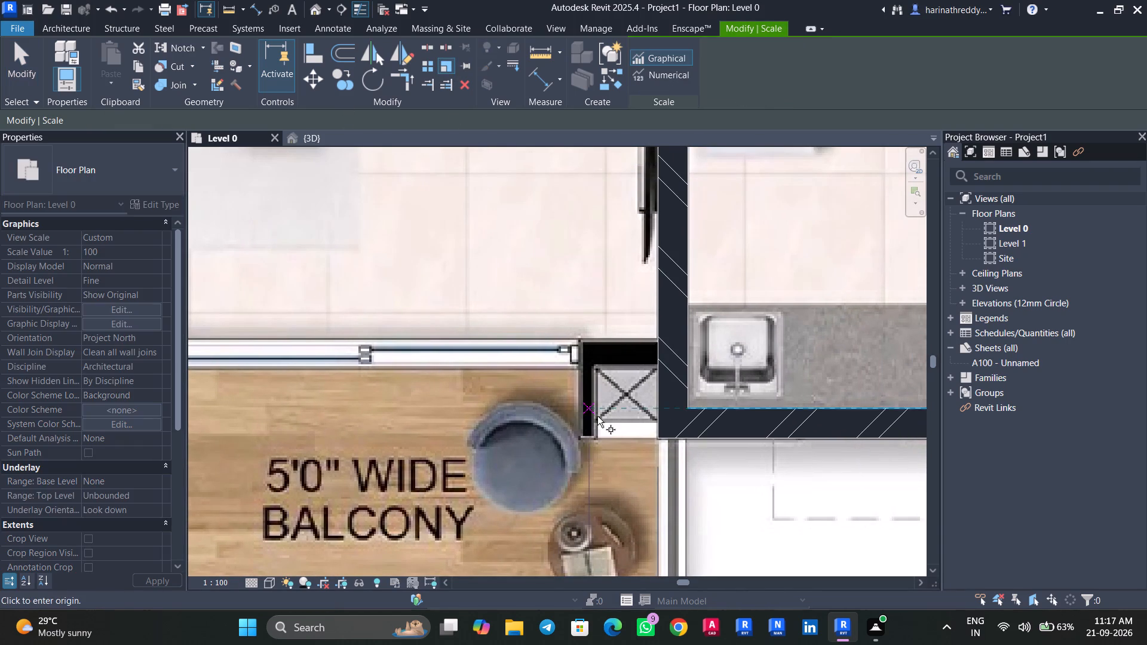
pyautogui.scroll(1, 595, 411)
pyautogui.scroll(-1, 595, 411)
pyautogui.scroll(5, 595, 411)
pyautogui.scroll(-1, 594, 410)
pyautogui.scroll(5, 594, 410)
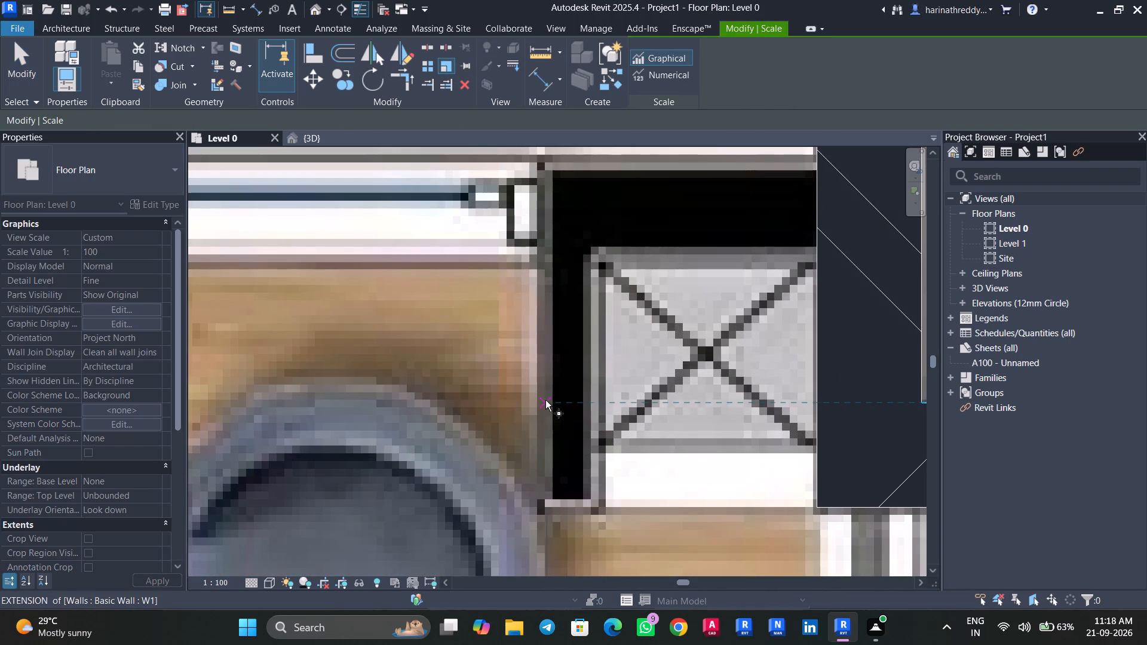
pyautogui.click(588, 400)
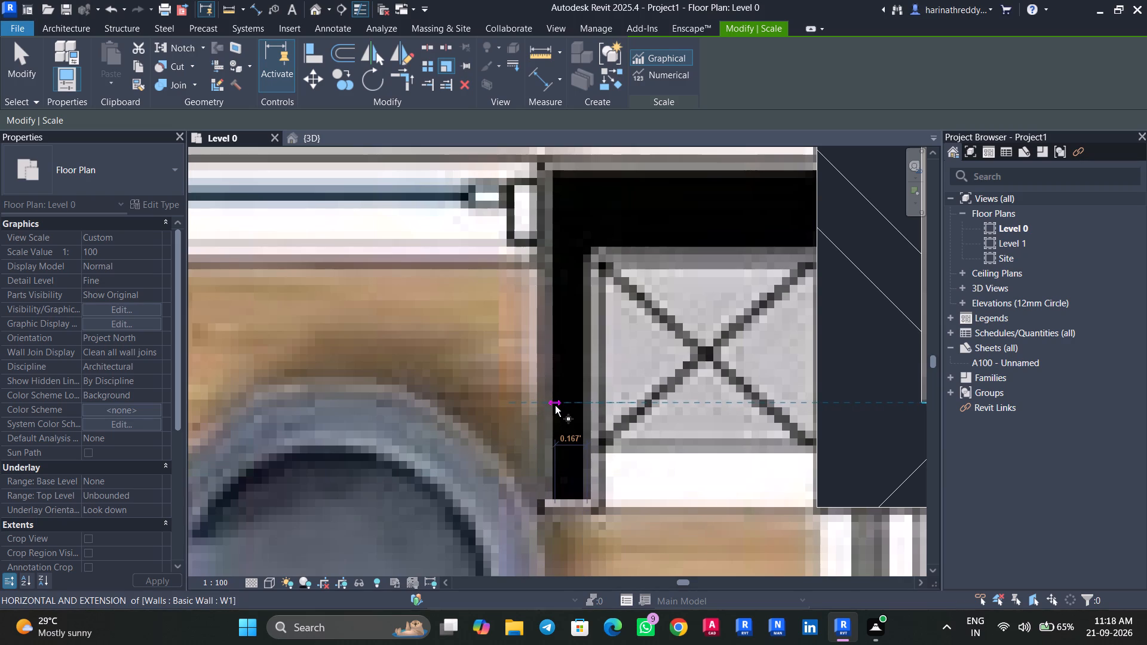
pyautogui.press('Escape')
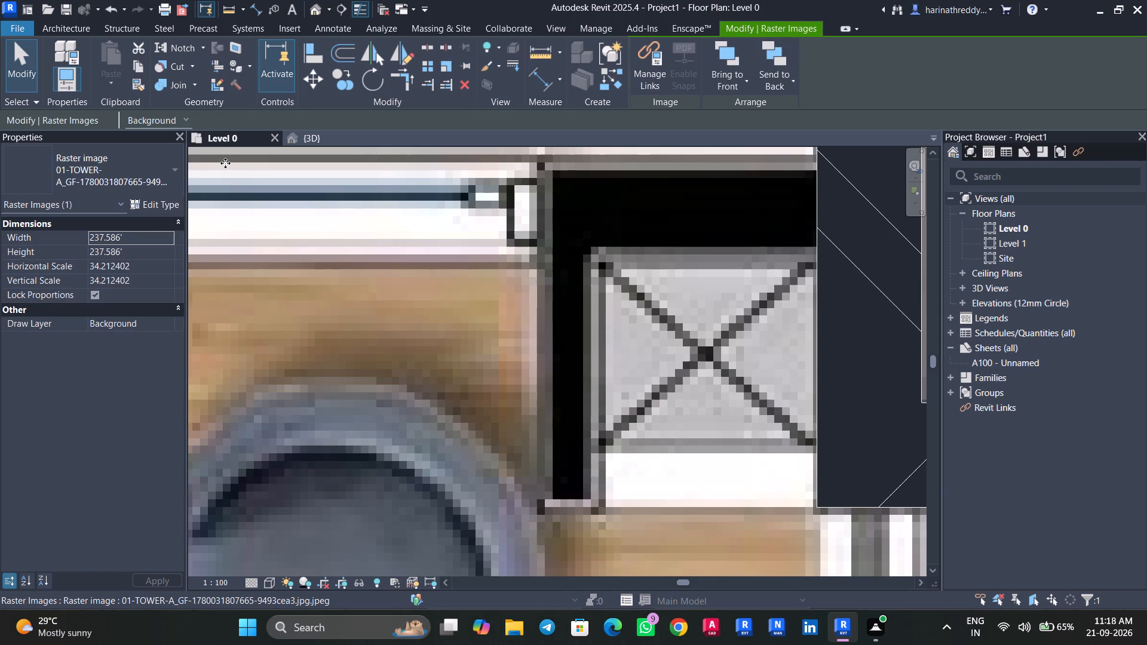
pyautogui.press('Escape')
# Duplicate wall type W1 as W2 and set its Brick, Common structure layer thickness to 0.162'.
pyautogui.write('WA')
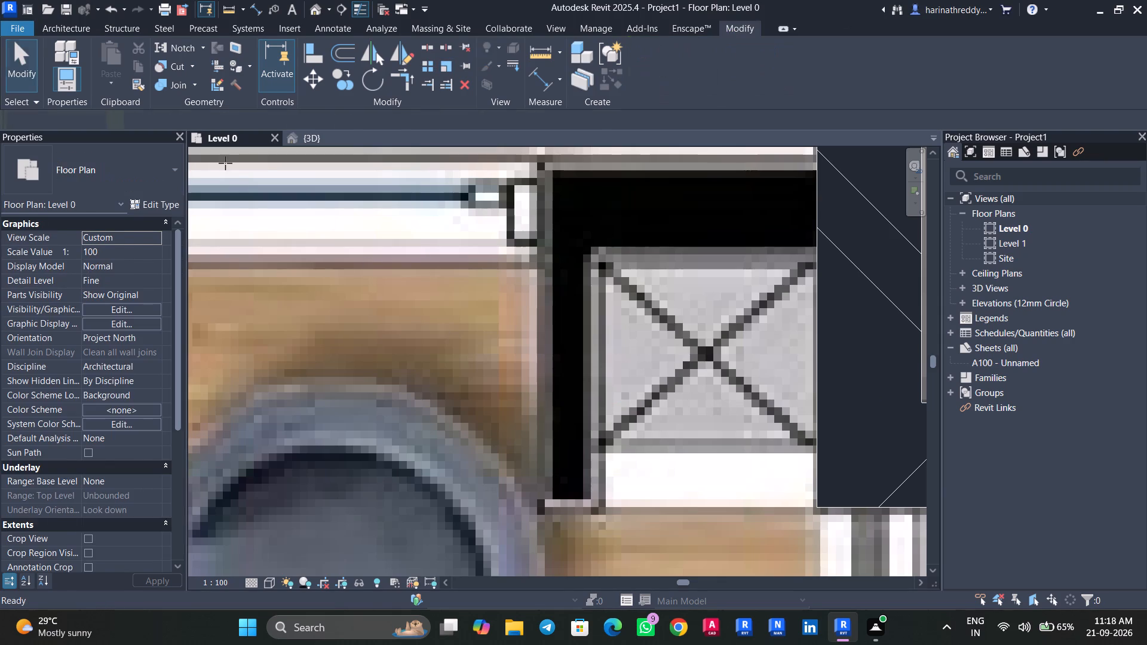
pyautogui.click(161, 199)
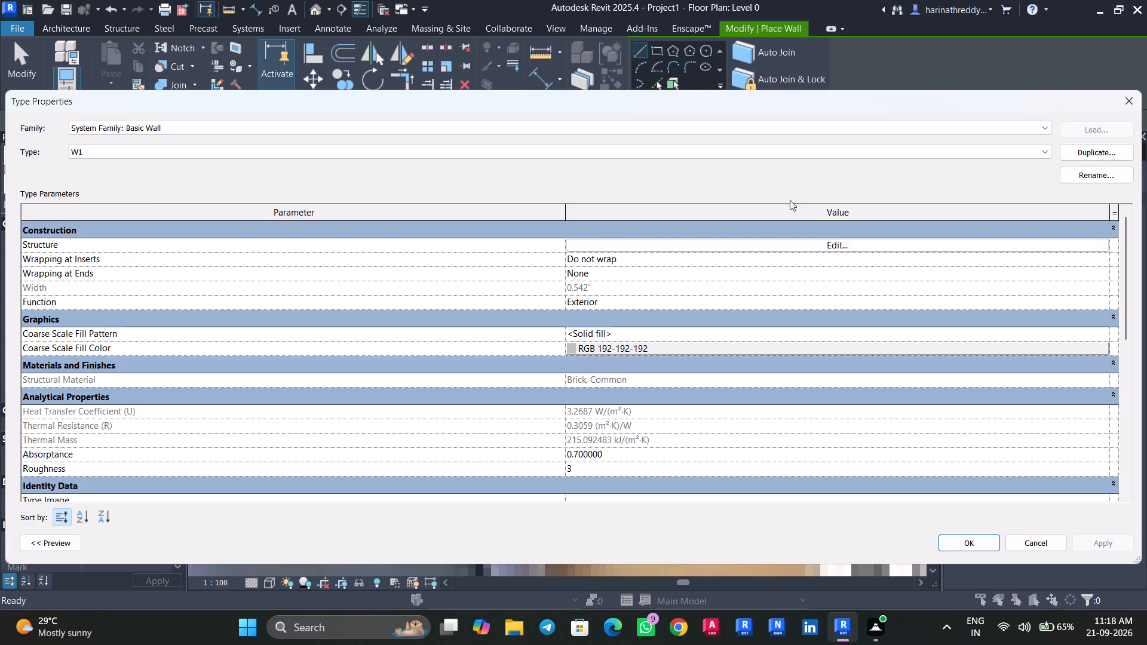
pyautogui.click(1084, 153)
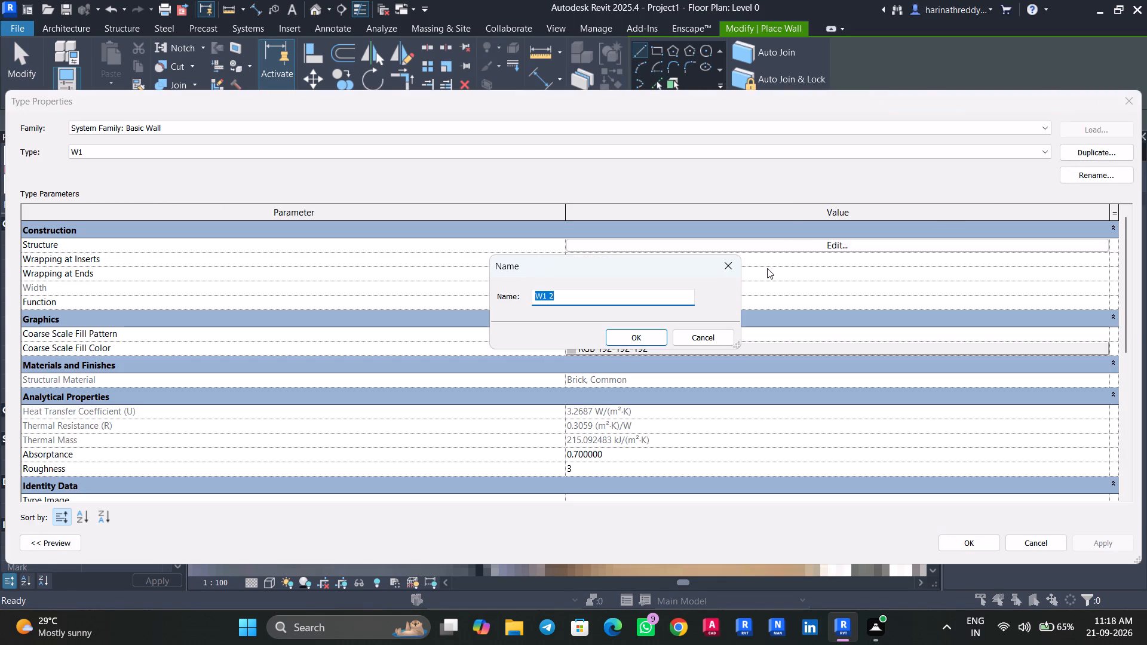
pyautogui.write('W2')
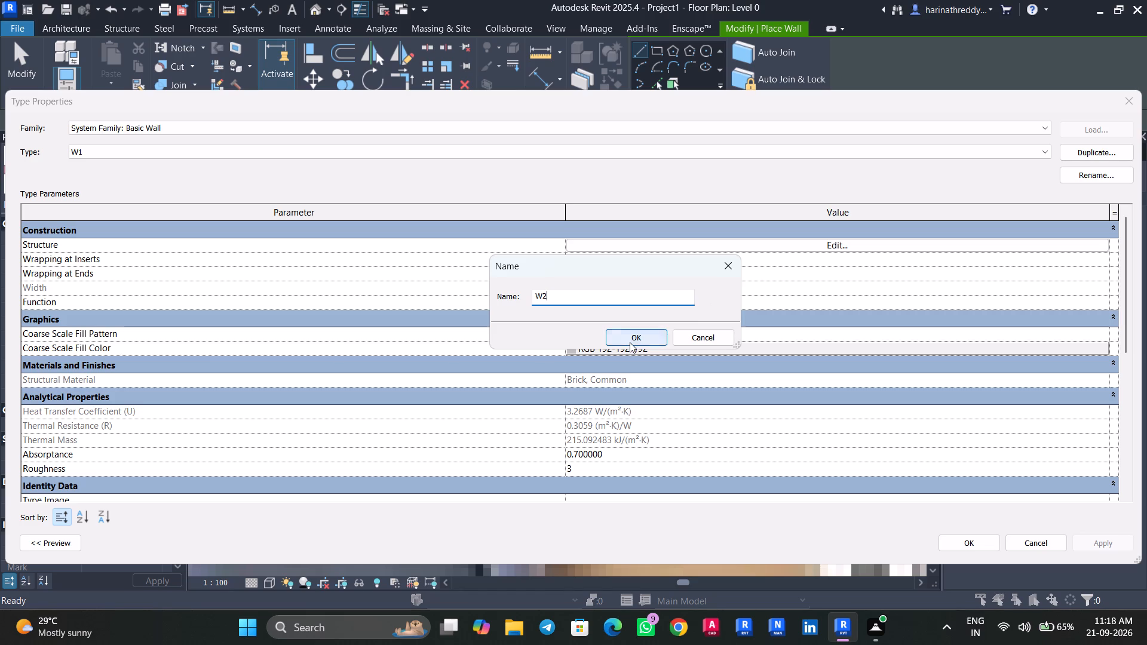
pyautogui.click(630, 342)
pyautogui.click(773, 242)
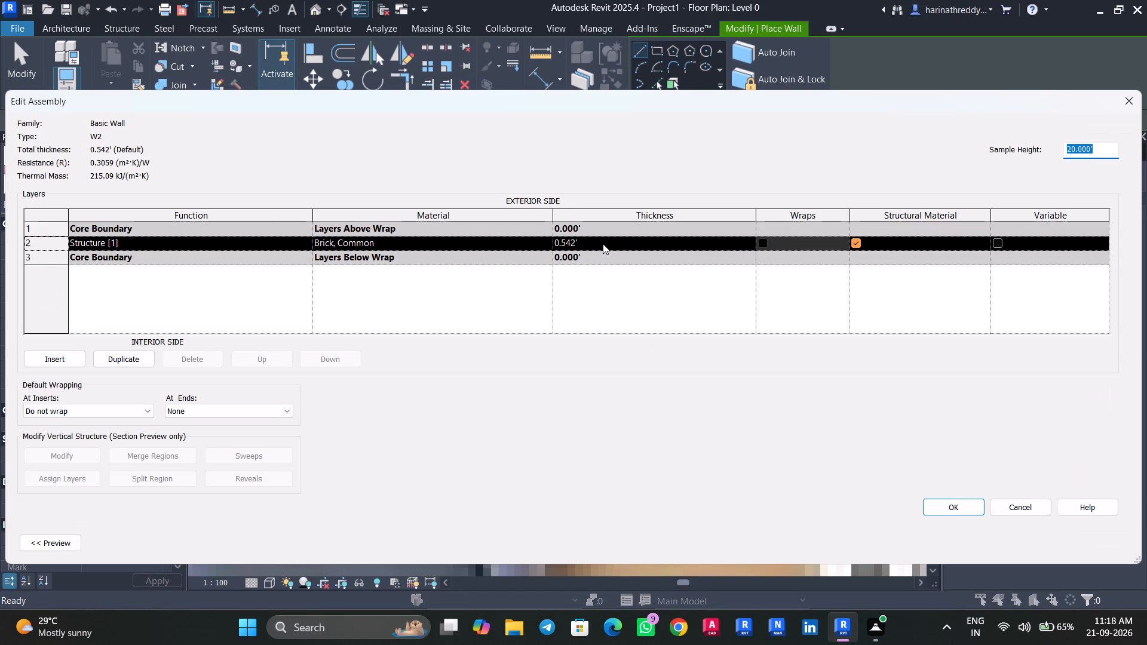
pyautogui.tripleClick(603, 244)
pyautogui.write("0.162'")
pyautogui.press('Return')
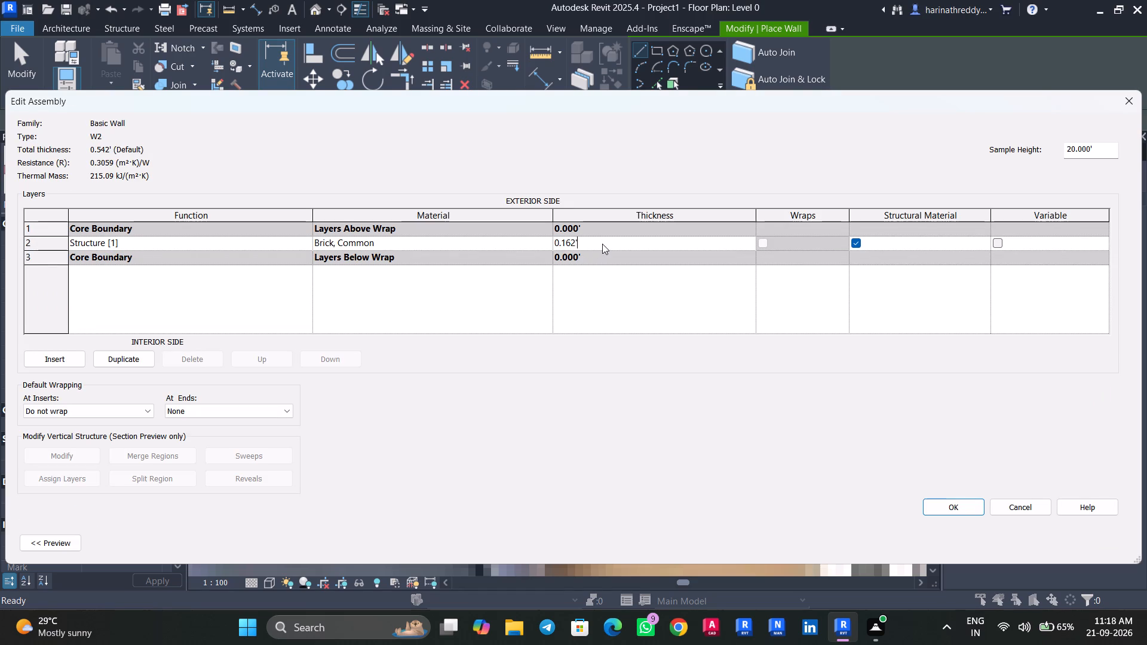
pyautogui.click(965, 499)
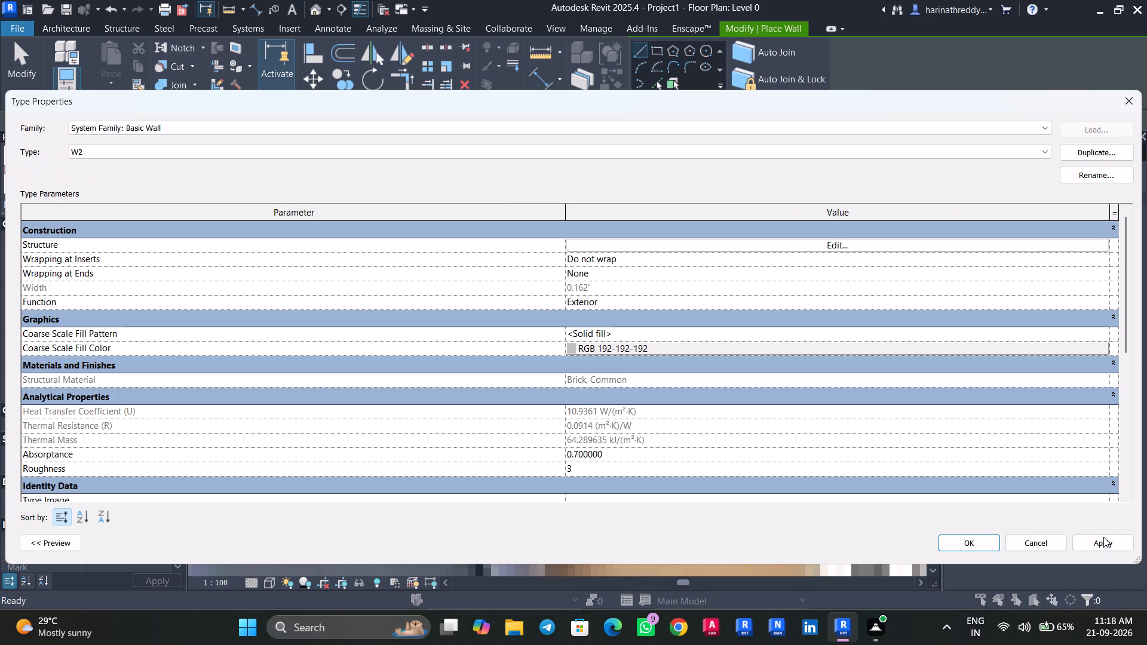
pyautogui.click(1104, 537)
pyautogui.click(990, 540)
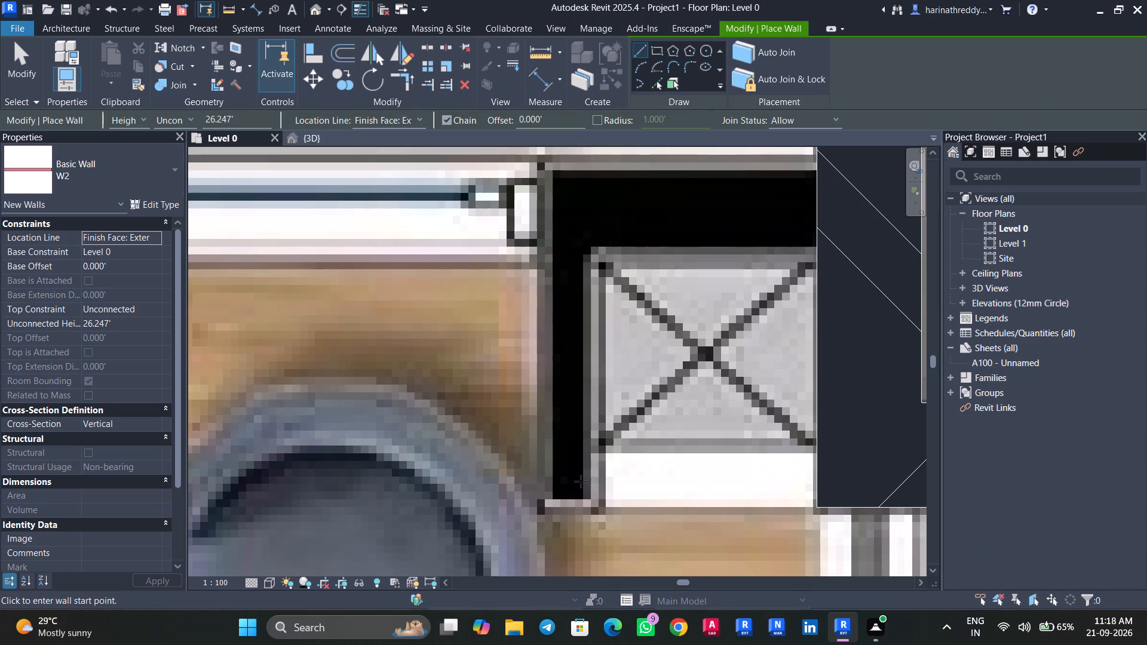
# Draw a W2 wall about 1.69' long between balcony and duct, from its free end to the FAMILY side, flipped onto the black wall.
pyautogui.click(591, 497)
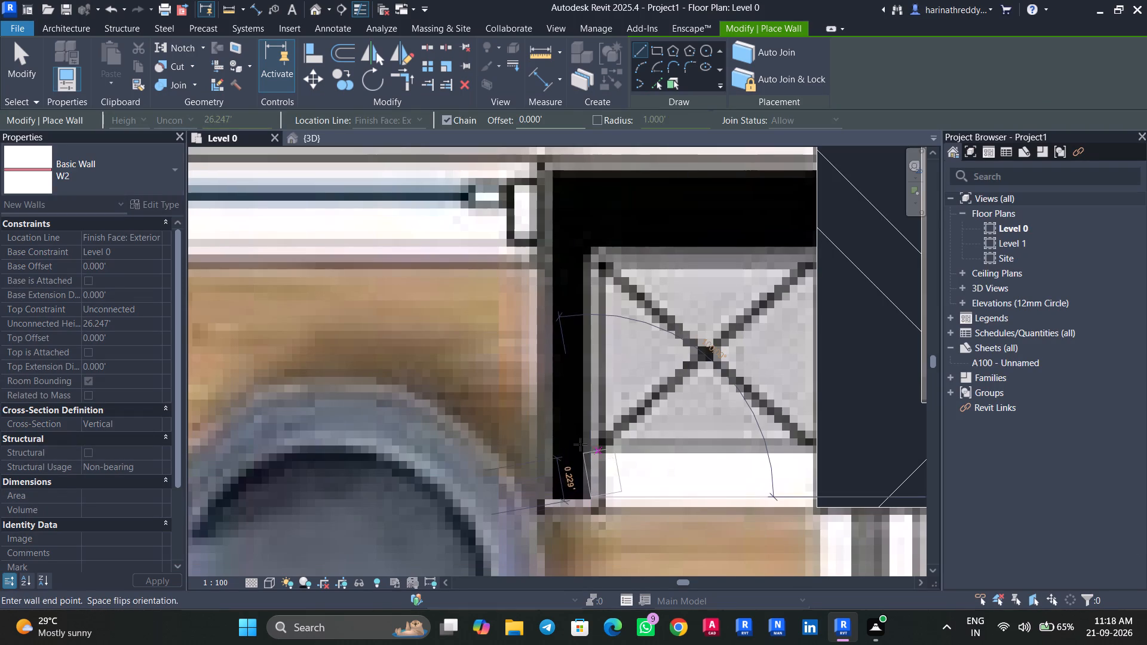
pyautogui.press('space')
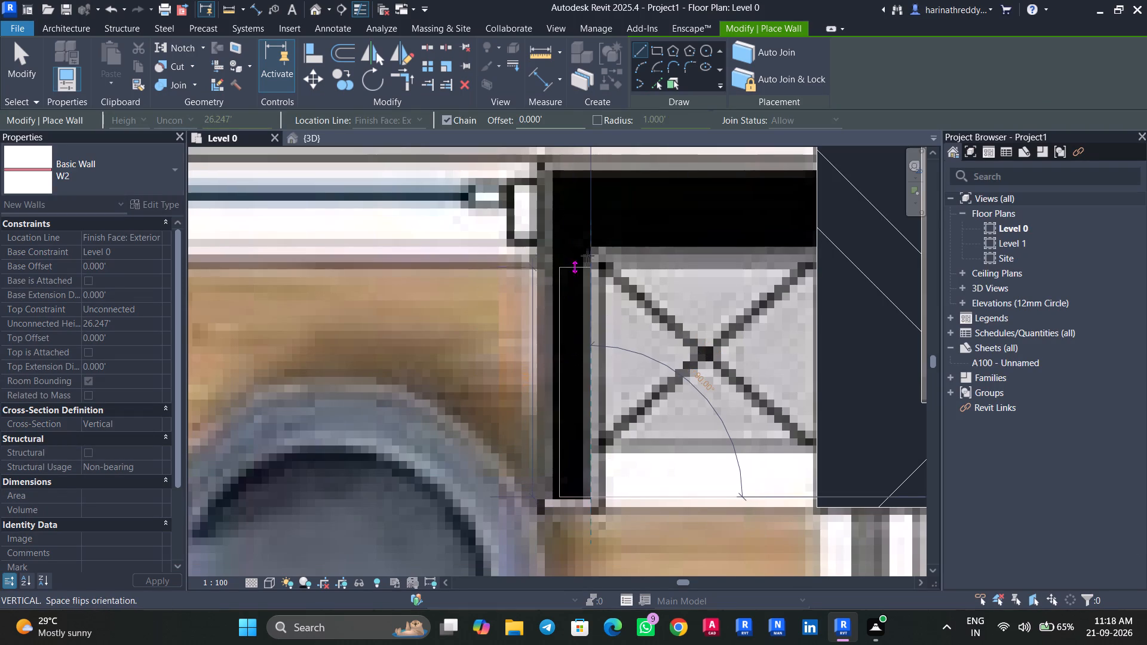
pyautogui.click(591, 173)
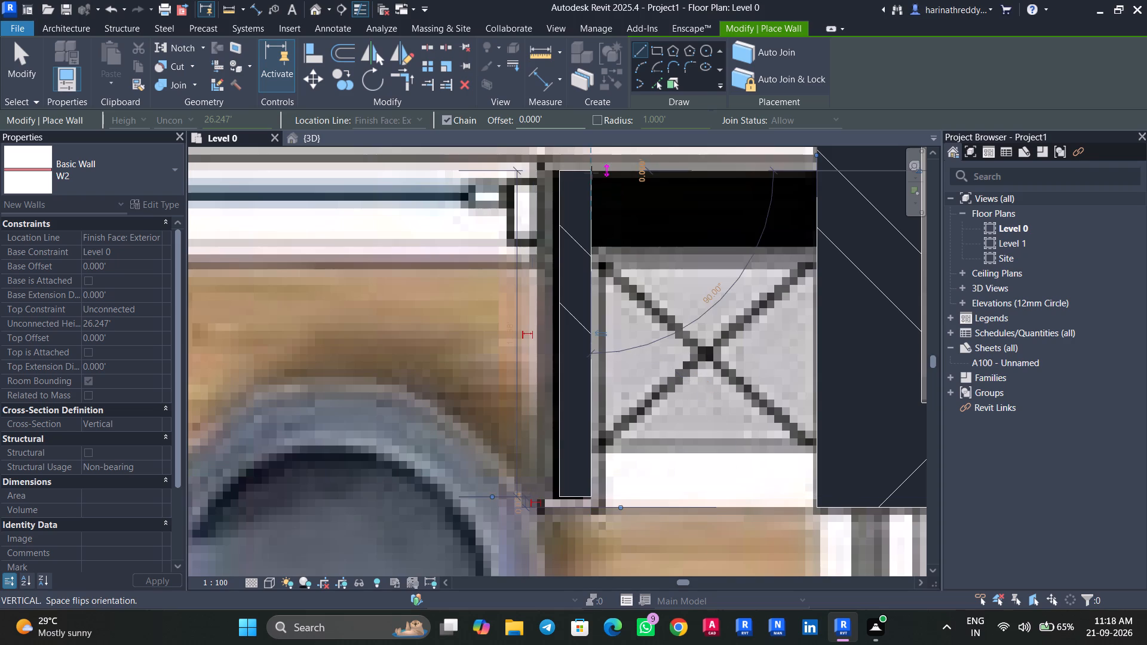
pyautogui.press('Escape')
pyautogui.click(571, 333)
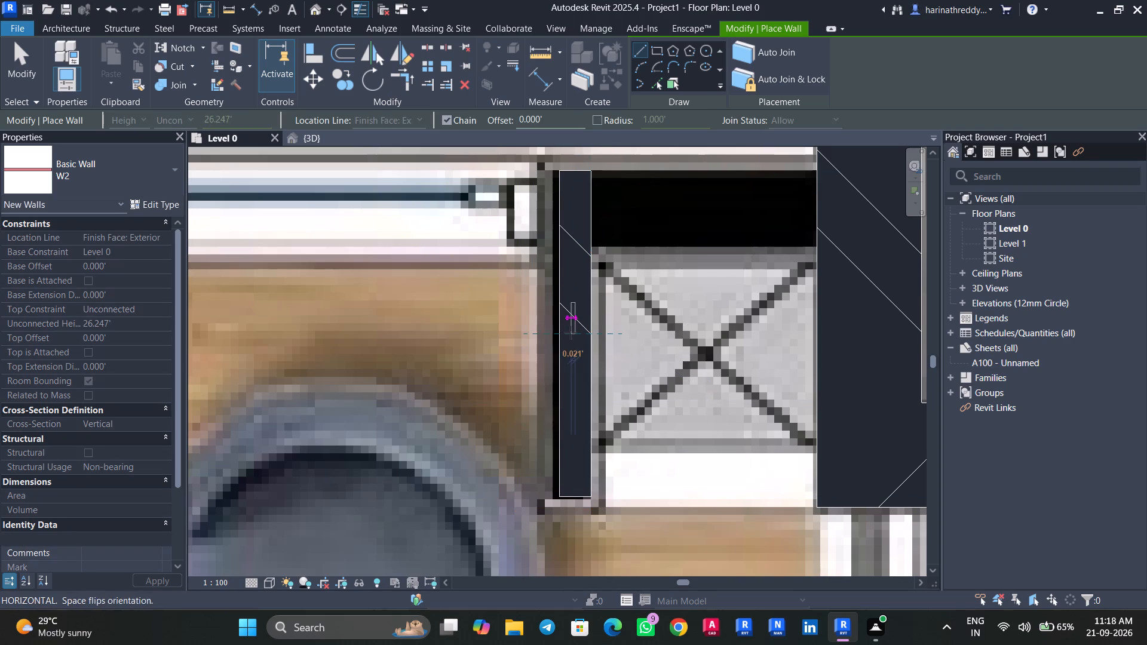
pyautogui.press('Escape')
pyautogui.press('Escape')
# Nudge the short vertical W2 wall beside the crossed duct slightly towards the balcony to match the plan image.
pyautogui.click(567, 352)
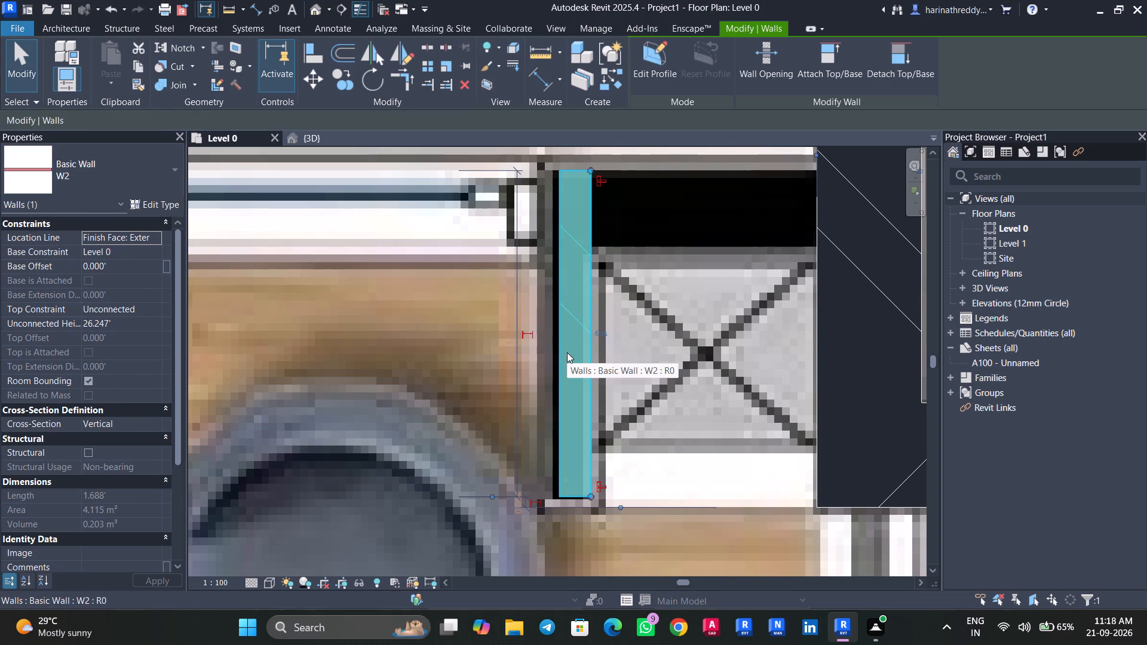
pyautogui.press('Left')
pyautogui.press('Escape')
pyautogui.scroll(-2, 568, 352)
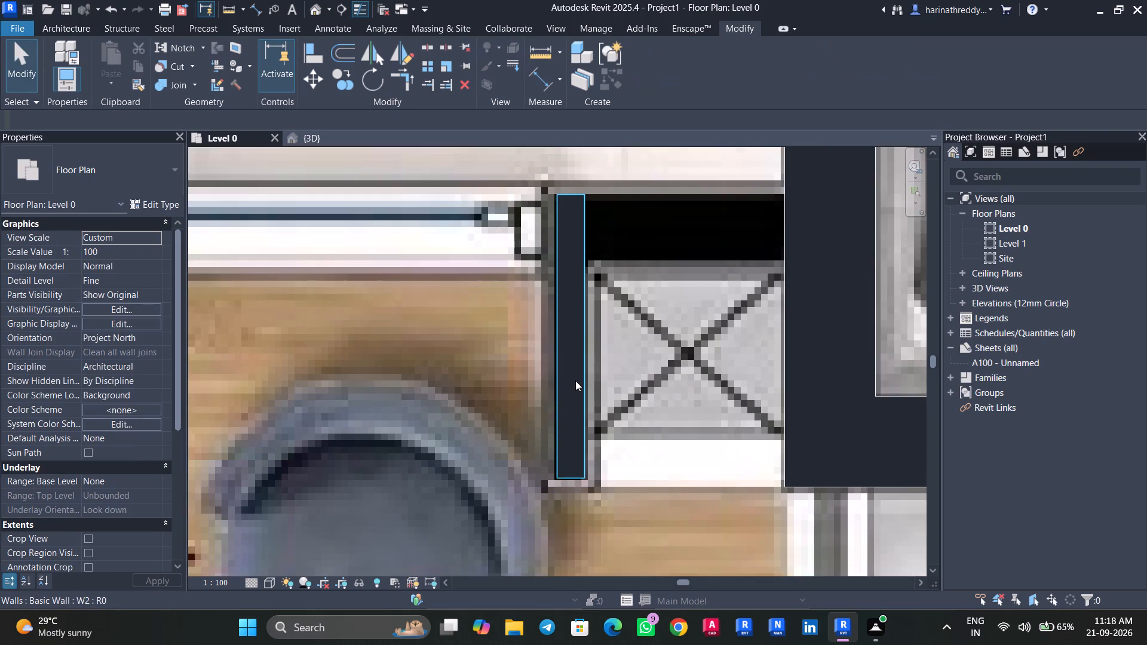
pyautogui.scroll(-3, 576, 380)
pyautogui.press('Escape')
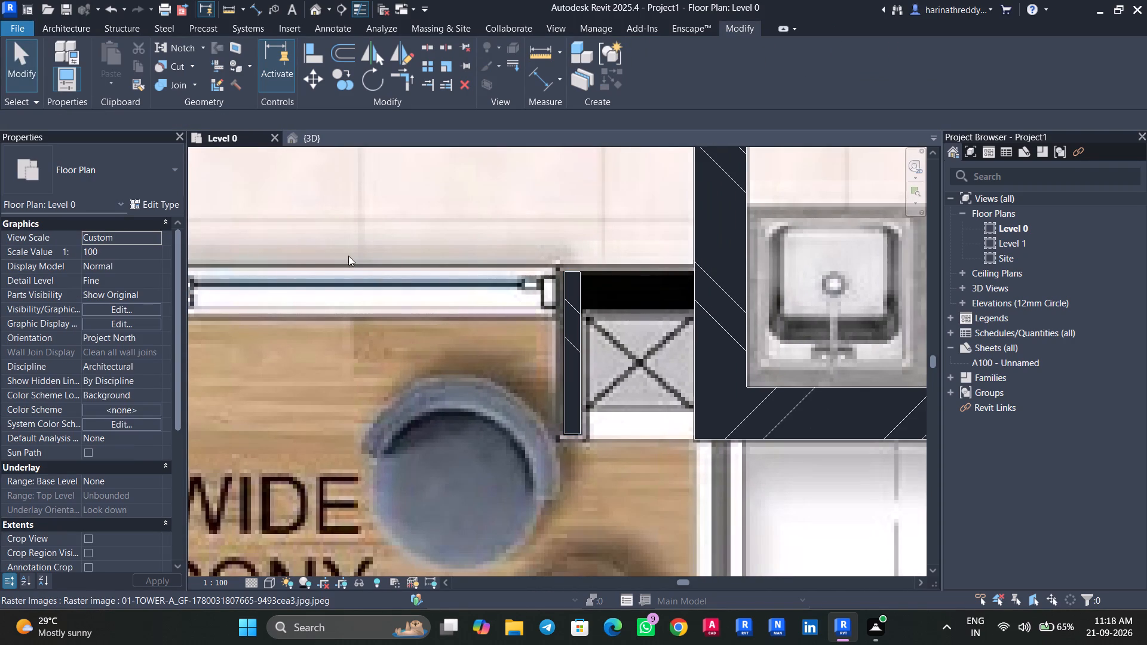
# Draw a W1 wall about 1.19' long above the crossed duct, from the kitchen wall to the W2 wall, flipped onto the black wall.
pyautogui.write('WA')
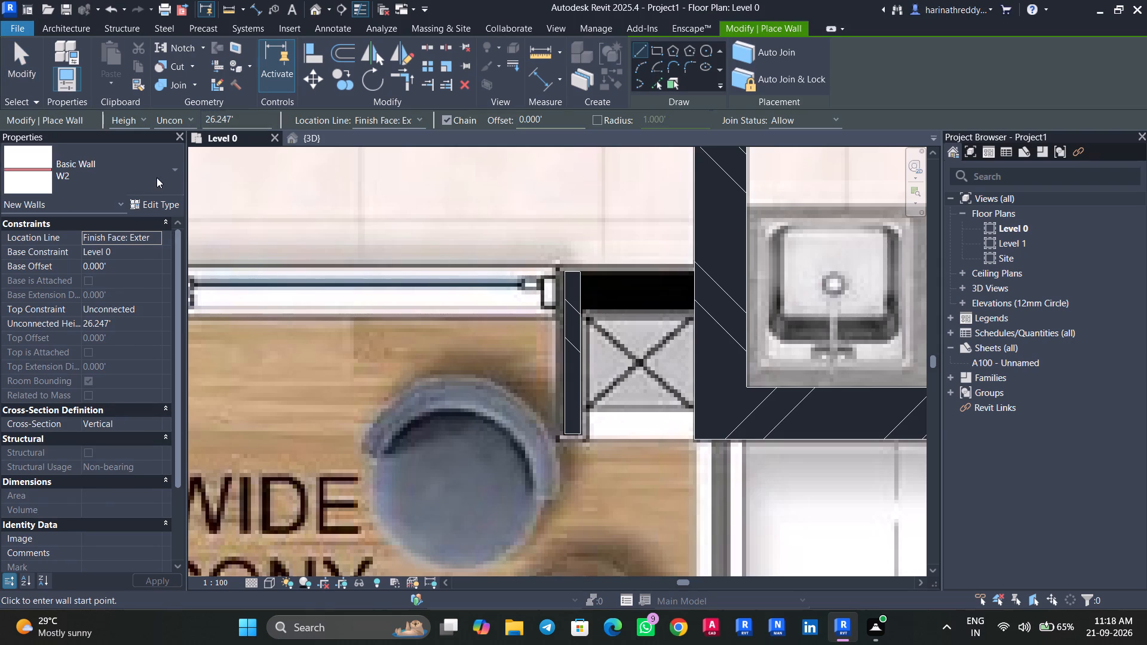
pyautogui.click(157, 177)
pyautogui.scroll(4, 130, 256)
pyautogui.click(130, 256)
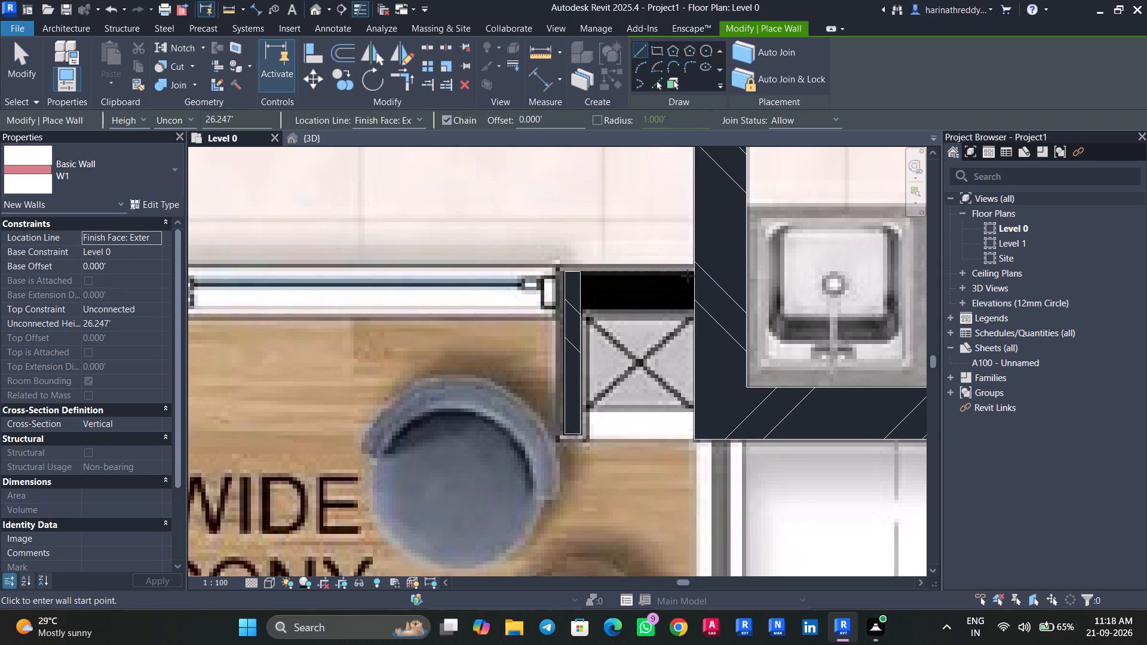
pyautogui.click(694, 271)
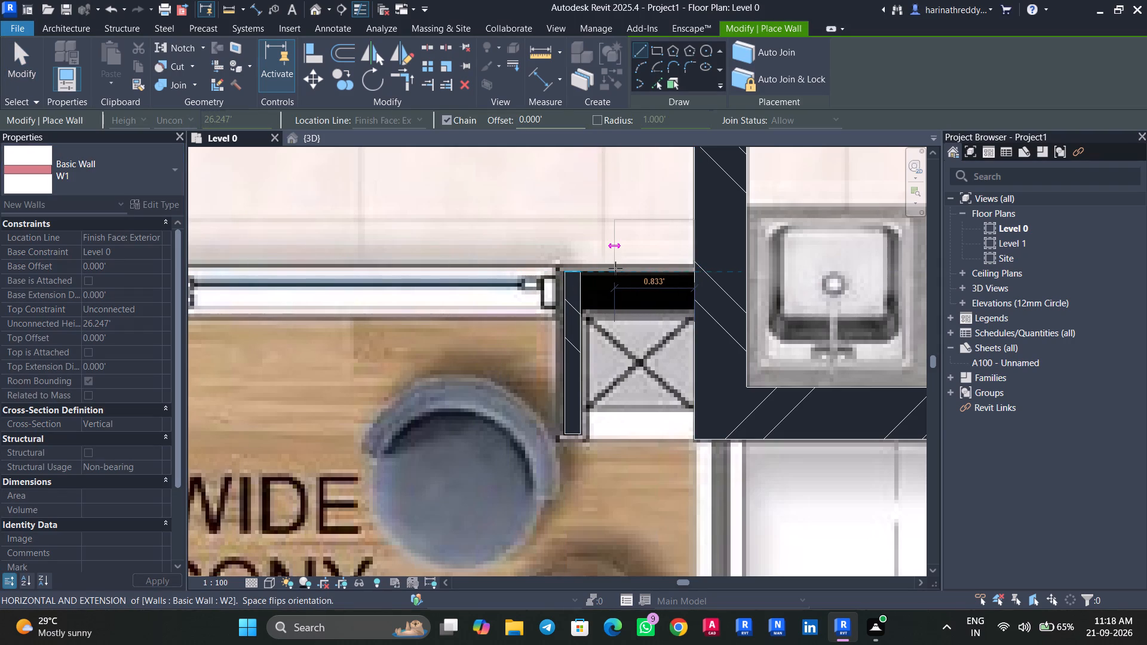
pyautogui.press('space')
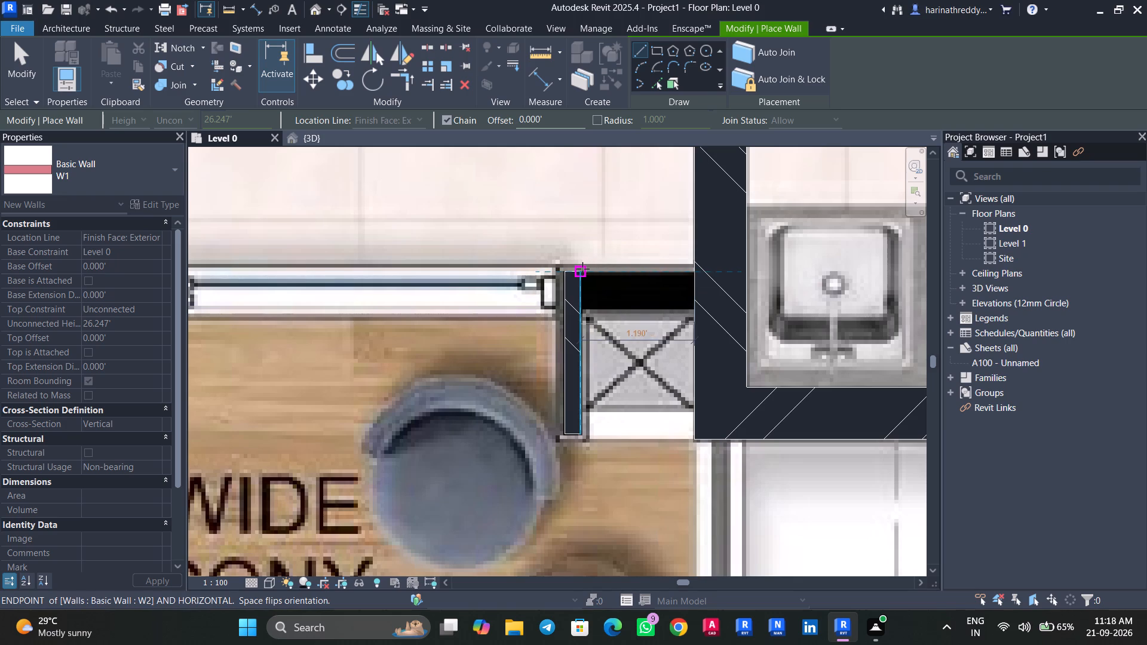
pyautogui.click(582, 269)
pyautogui.press('Escape')
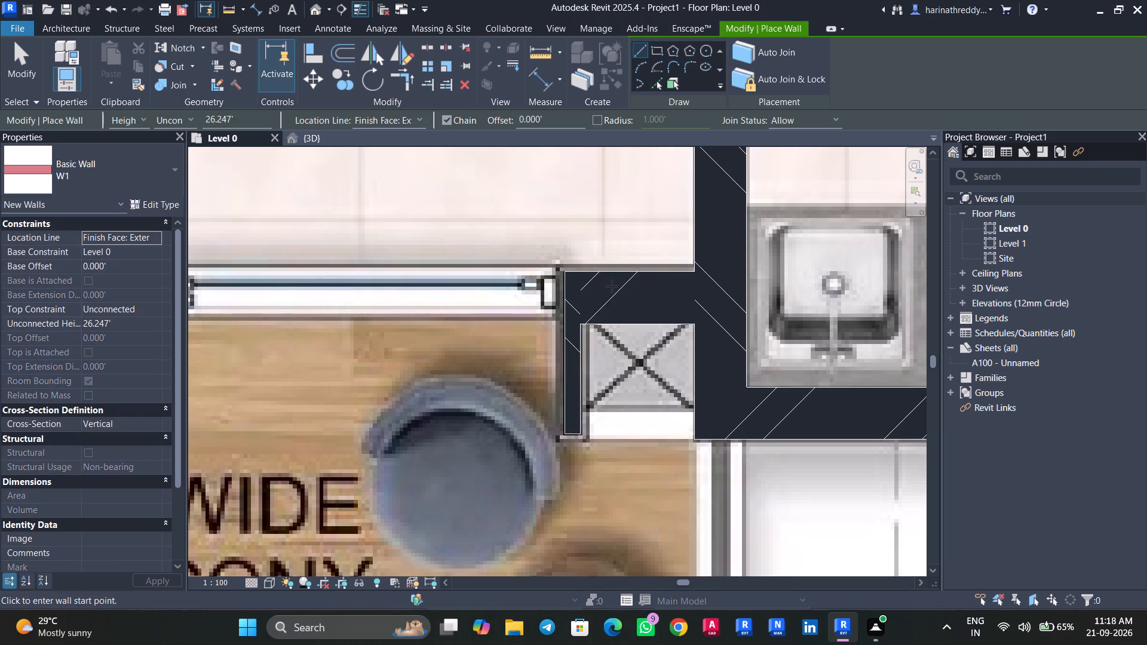
pyautogui.press('Escape')
# Nudge the short W1 wall above the duct slightly towards the FAMILY room to match the plan image.
pyautogui.click(616, 288)
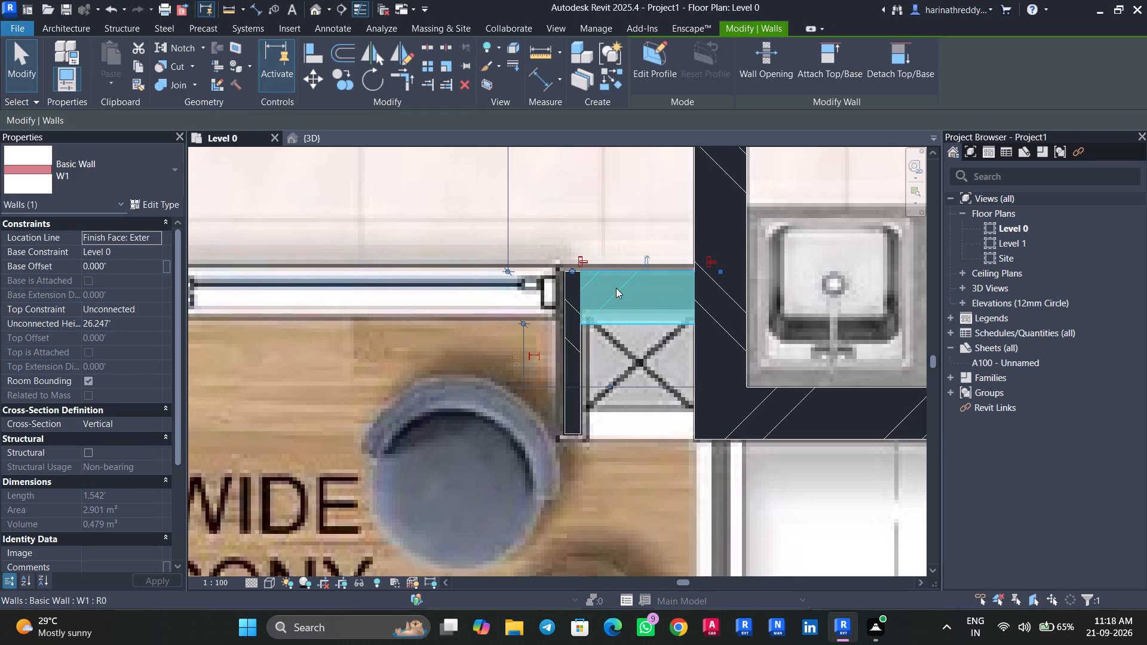
pyautogui.press('Up')
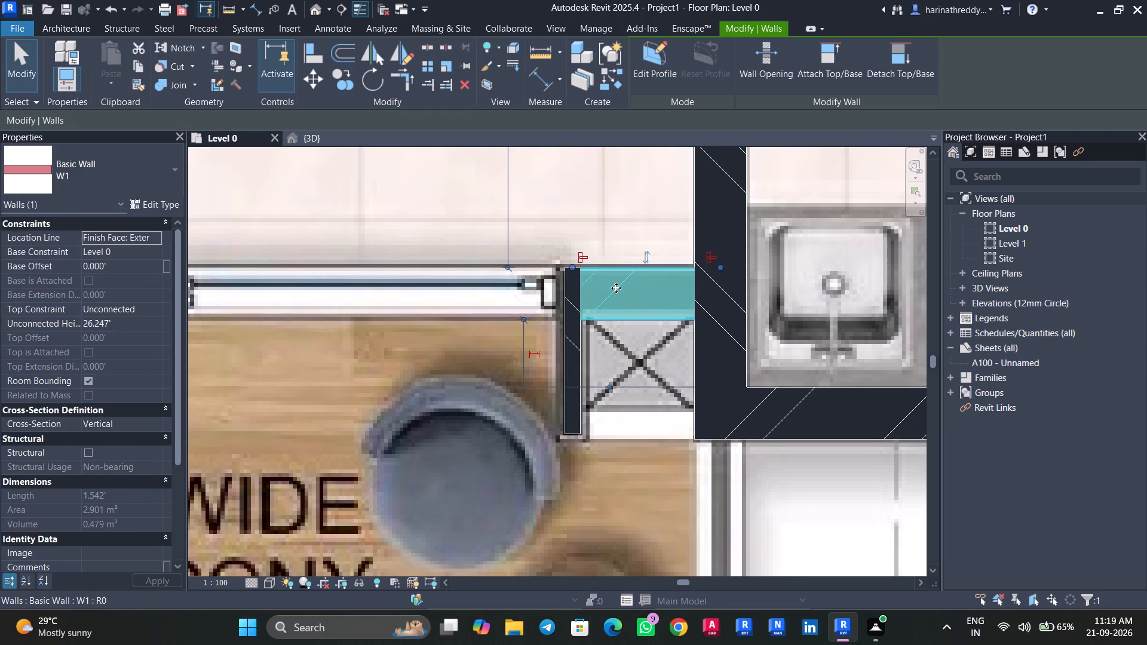
pyautogui.press('Up')
pyautogui.press('Down')
pyautogui.press('Escape')
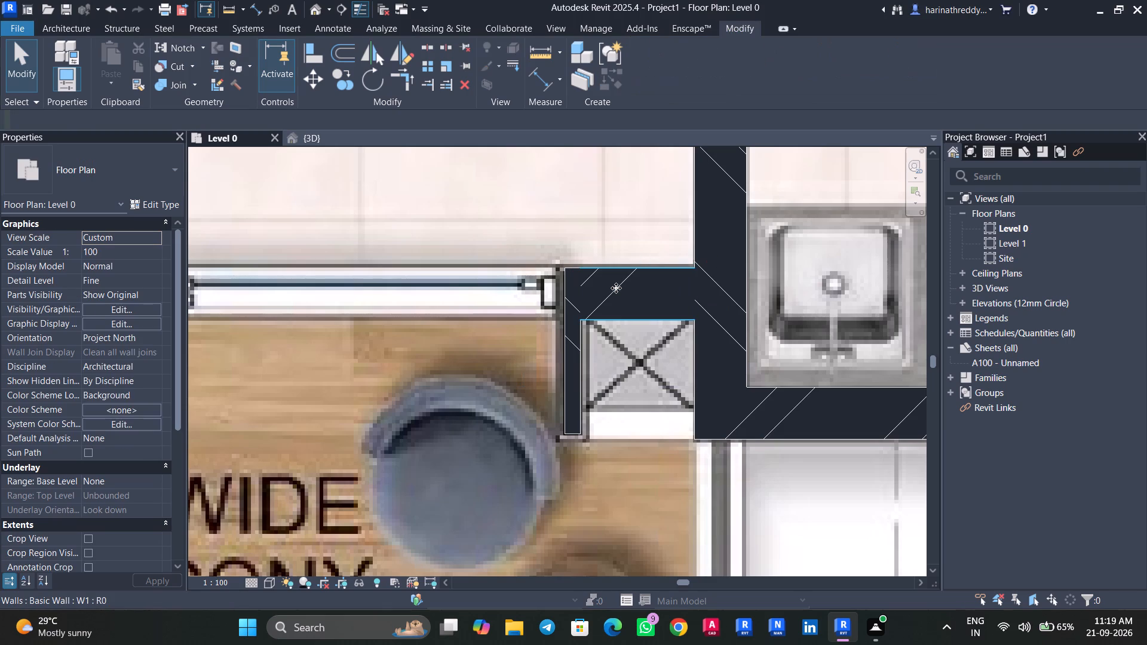
# Draw a W1 wall about 9.5' long between FAMILY and the balcony, from the M.BEDROOM wall across the sliding door to the W2 wall.
pyautogui.scroll(-6, 460, 331)
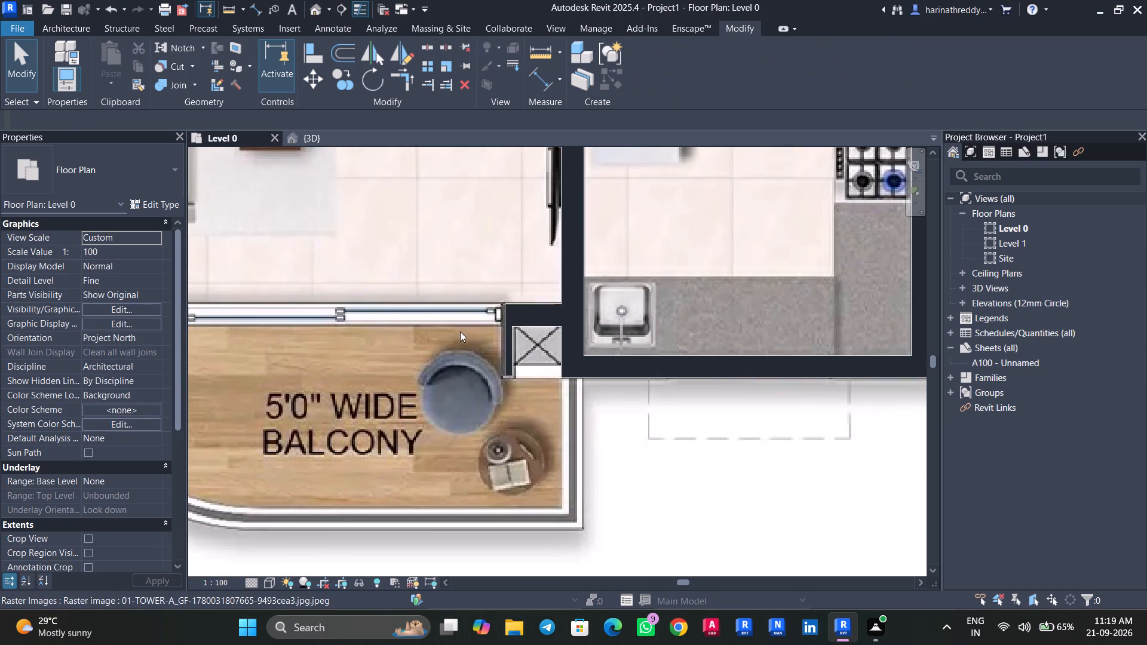
pyautogui.moveTo(367, 313); pyautogui.dragTo(584, 361, button='middle')
pyautogui.press('Escape')
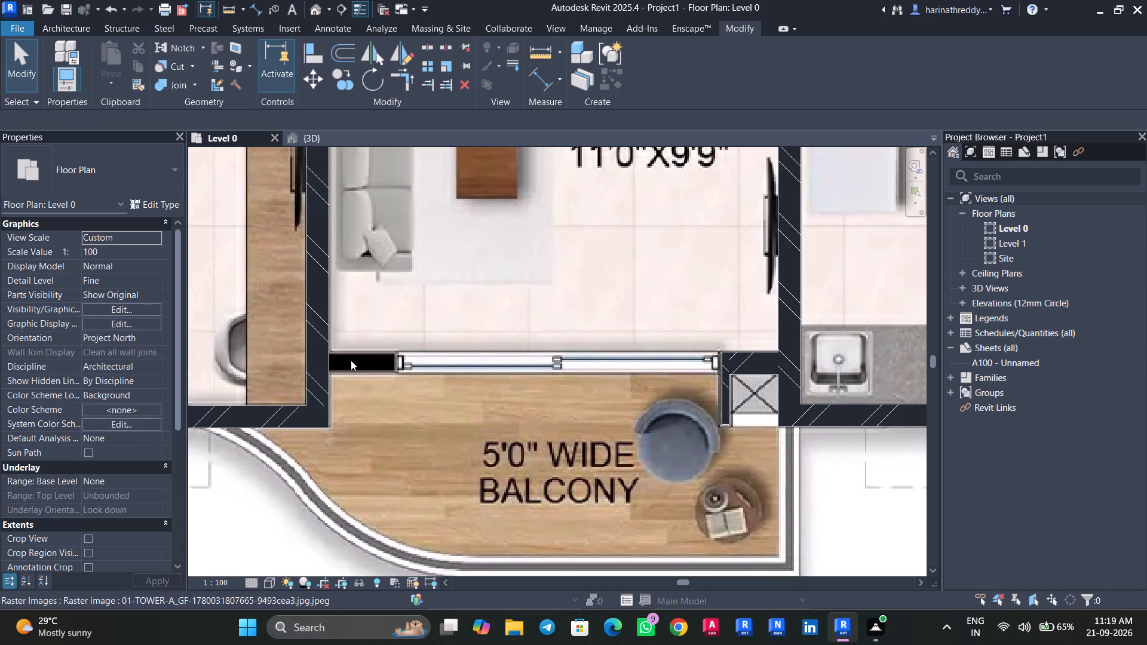
pyautogui.write('WAW')
pyautogui.scroll(6, 333, 351)
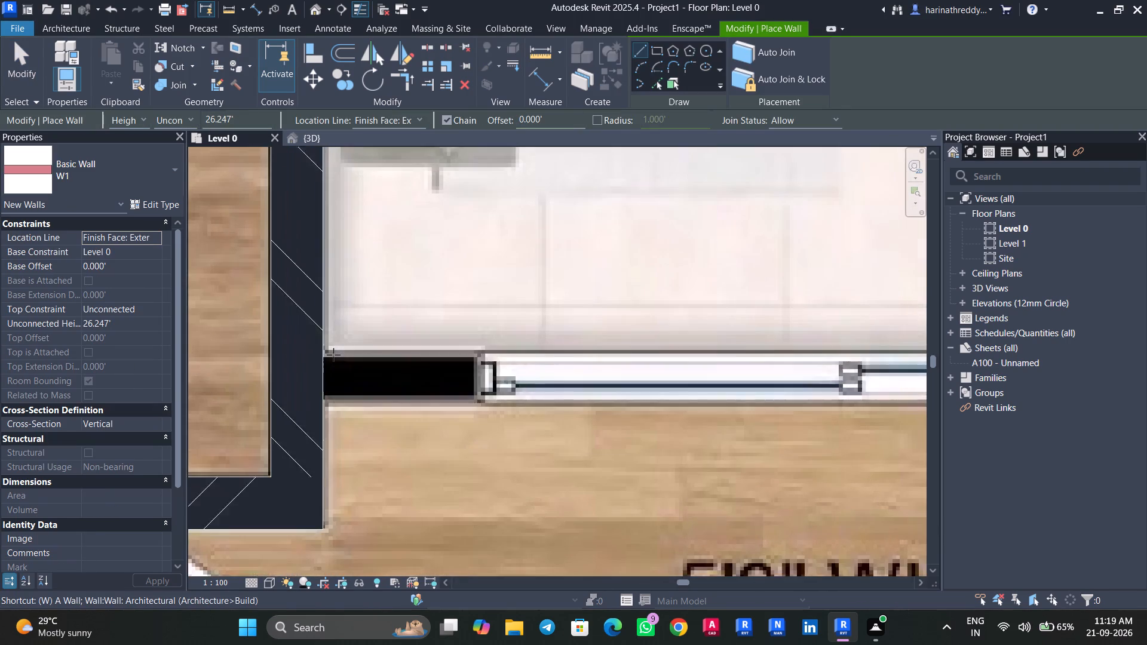
pyautogui.scroll(7, 333, 355)
pyautogui.click(311, 343)
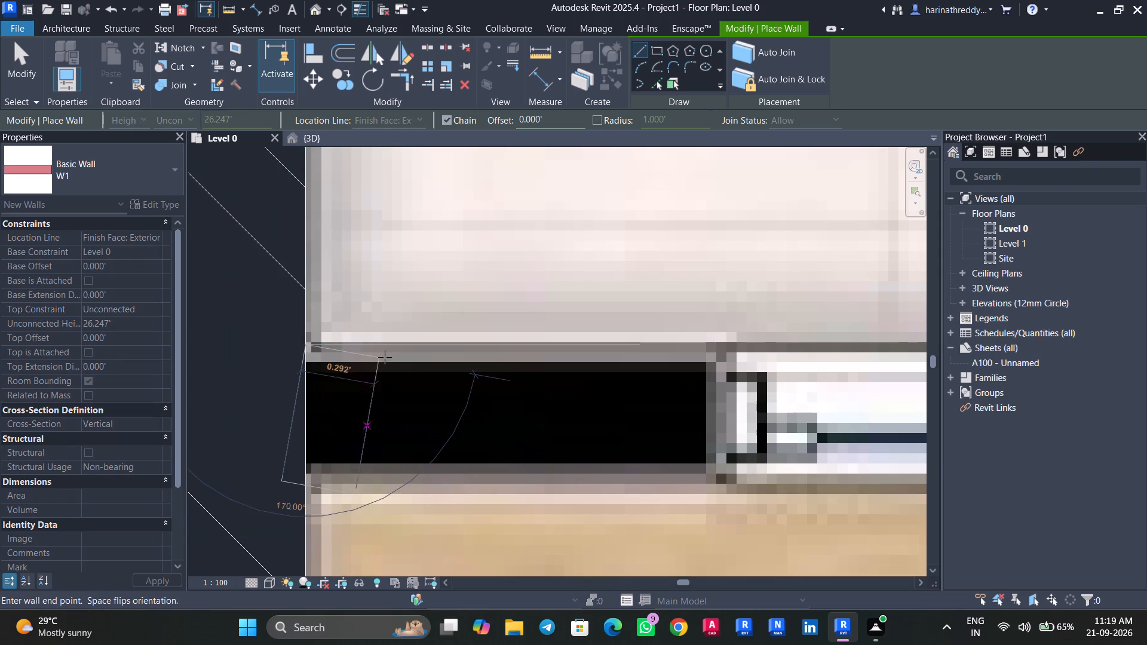
pyautogui.scroll(-13, 462, 352)
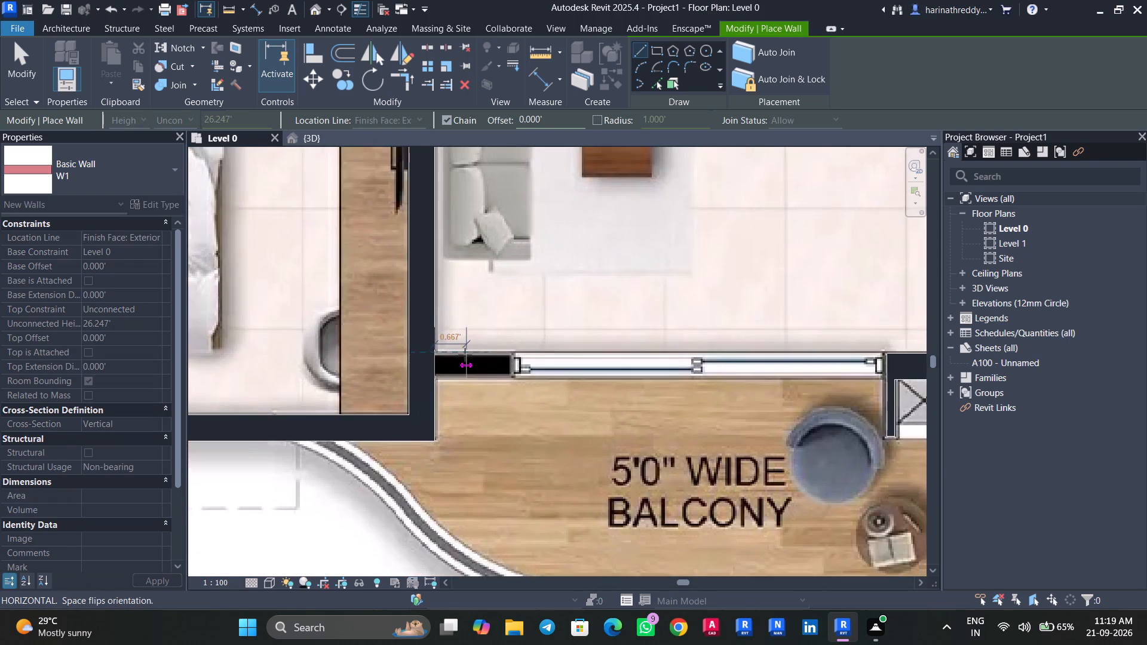
pyautogui.moveTo(465, 355); pyautogui.dragTo(275, 357, button='middle')
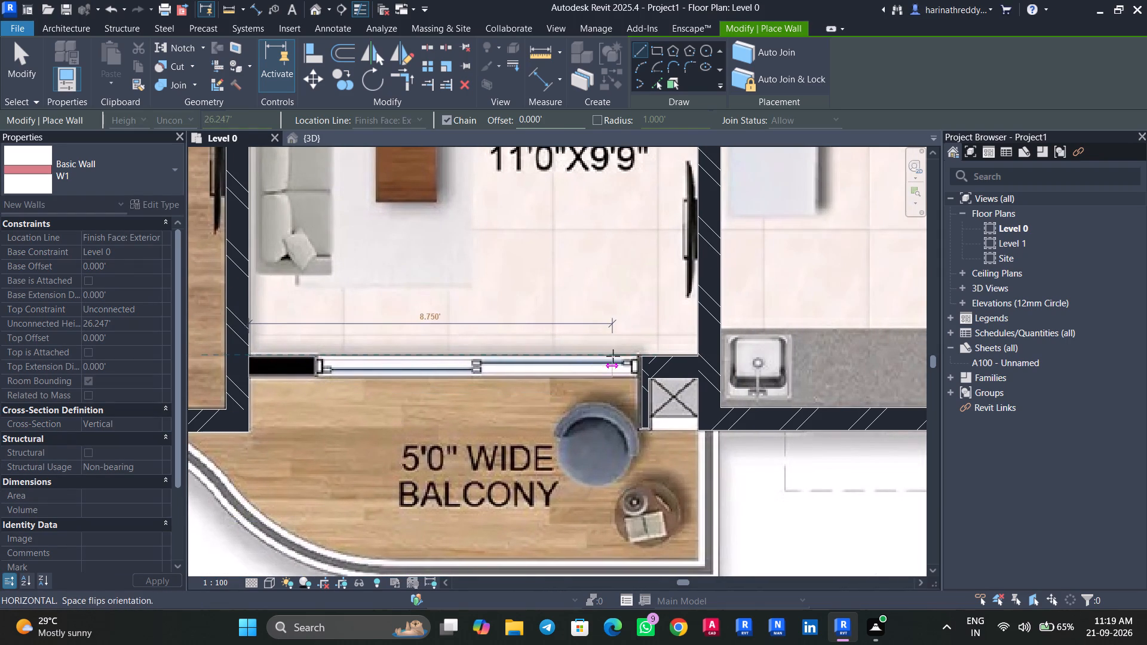
pyautogui.scroll(6, 624, 356)
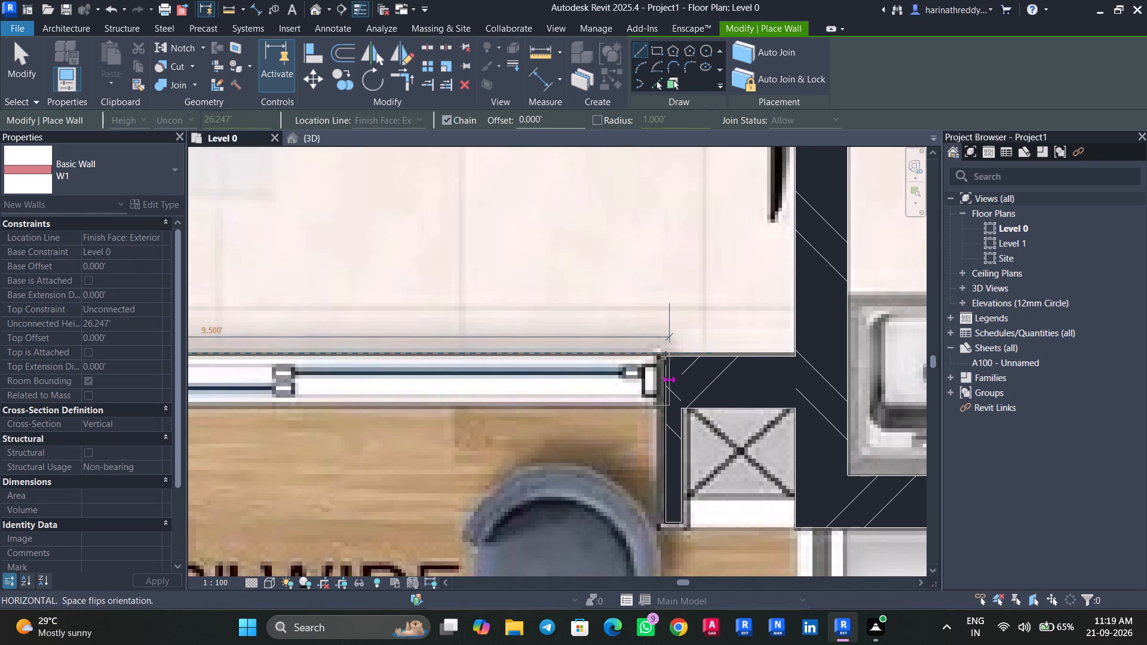
pyautogui.scroll(7, 665, 358)
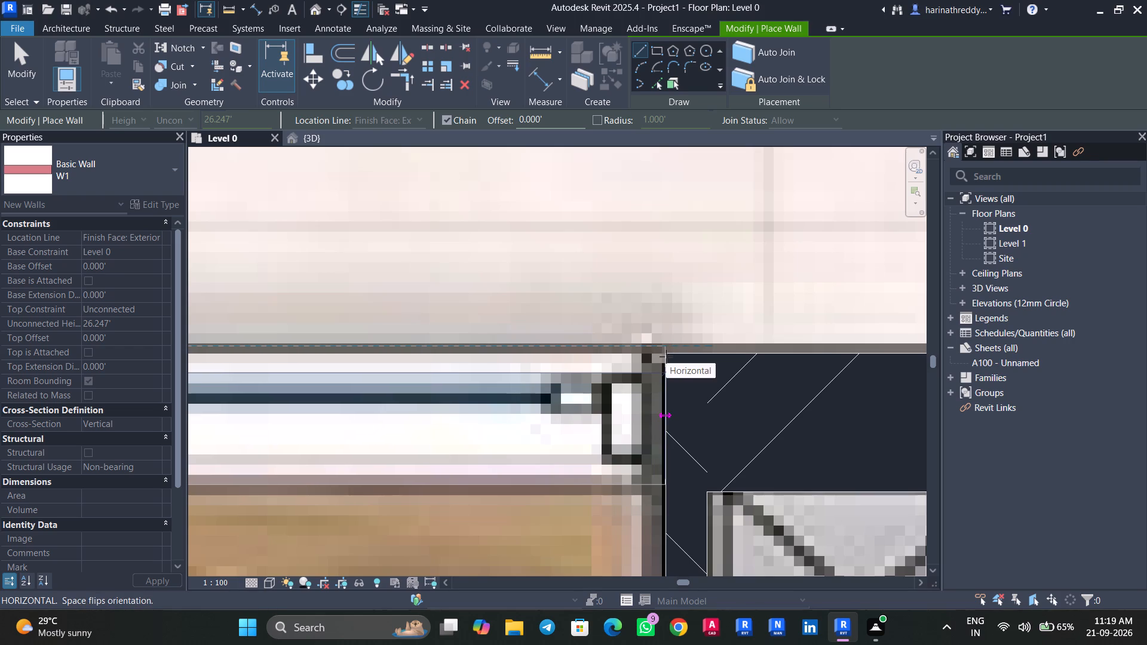
pyautogui.click(666, 356)
pyautogui.press('Escape')
pyautogui.scroll(-3, 609, 368)
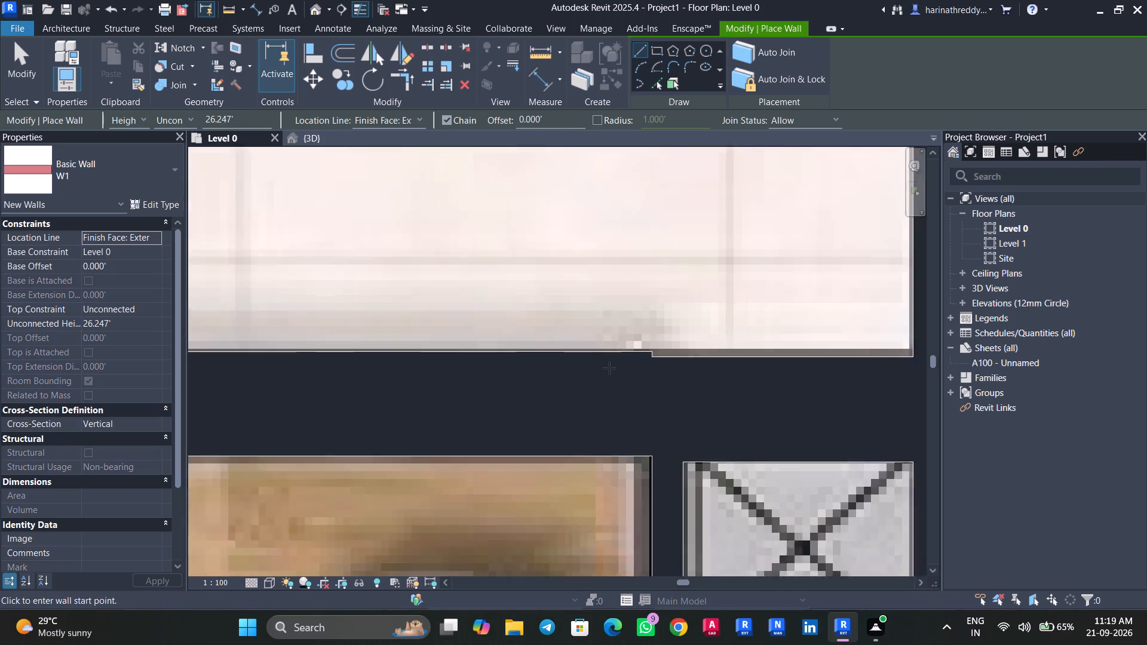
pyautogui.scroll(-3, 609, 368)
pyautogui.press('Escape')
# Nudge the short W1 wall above the duct towards FAMILY to line up with the long balcony wall.
pyautogui.click(662, 391)
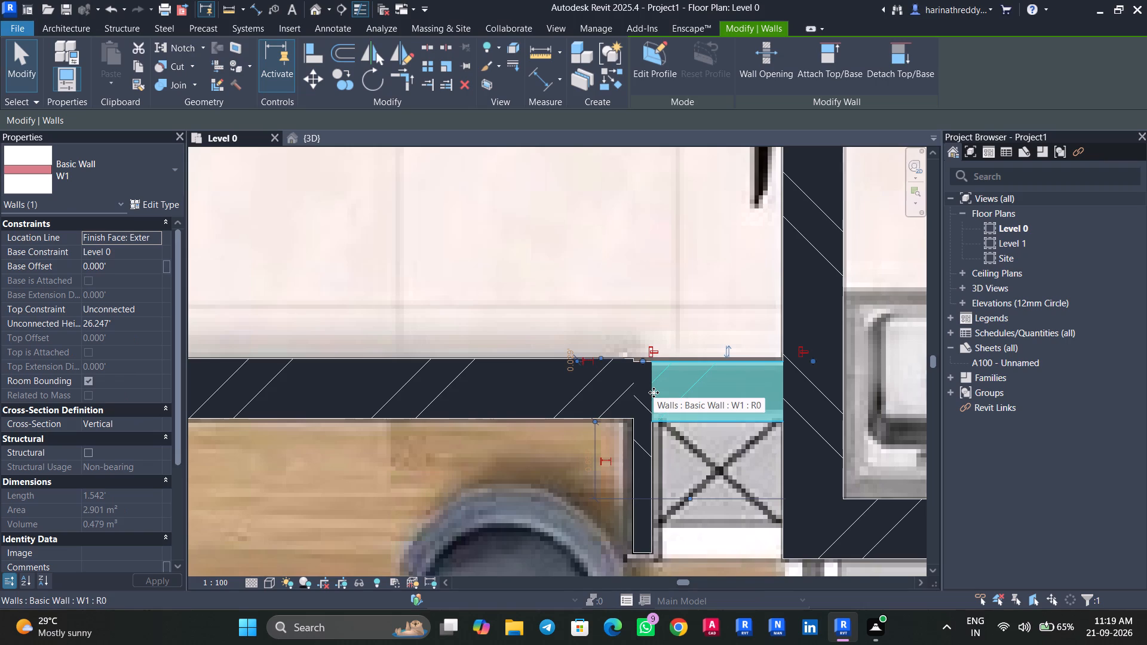
pyautogui.press('Up')
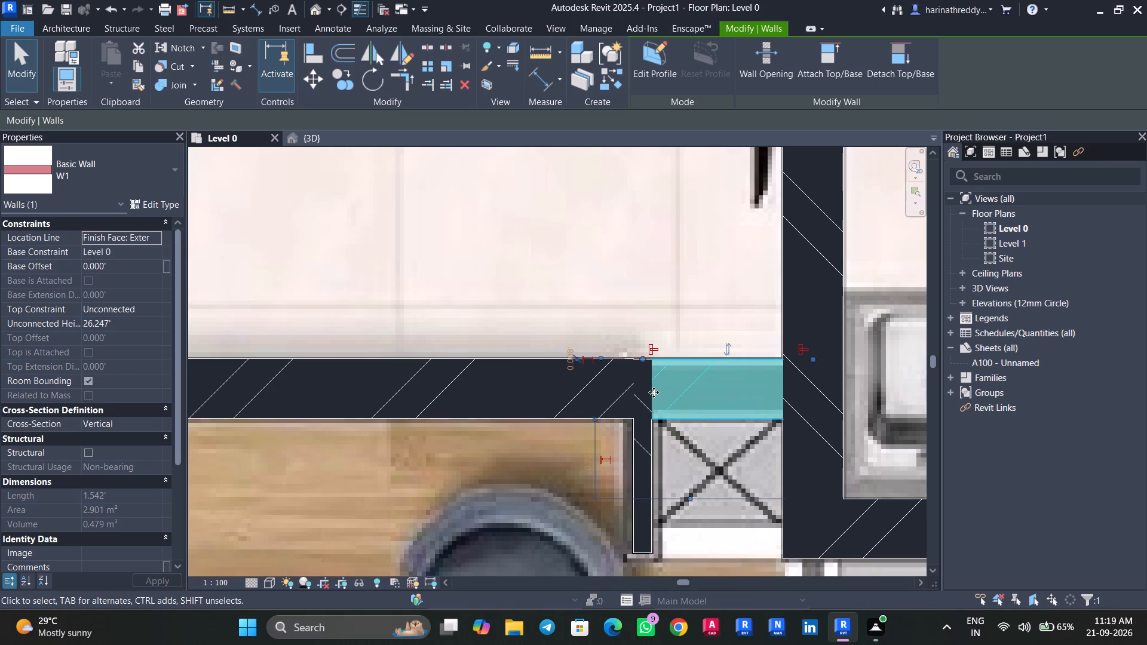
pyautogui.press('Up')
pyautogui.press('Down')
pyautogui.press('Escape')
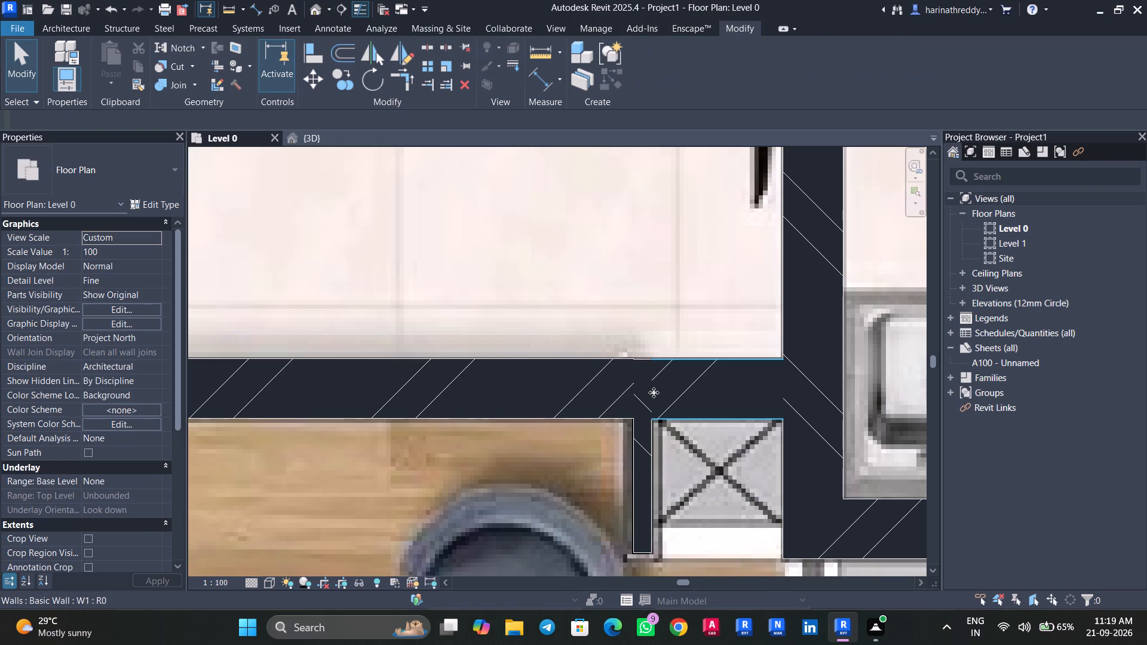
pyautogui.scroll(5, 640, 374)
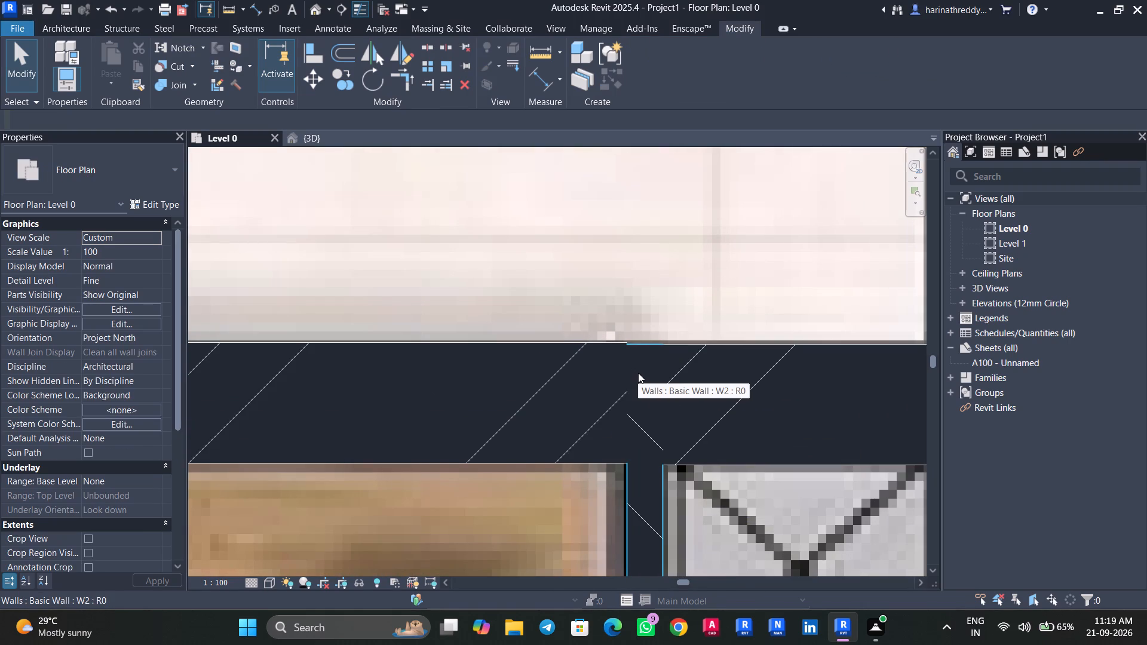
pyautogui.press('Escape')
pyautogui.press('Escape')
# Inspect the traced walls in the 3D view from several angles and return to the Level 0 plan.
pyautogui.scroll(-3, 640, 336)
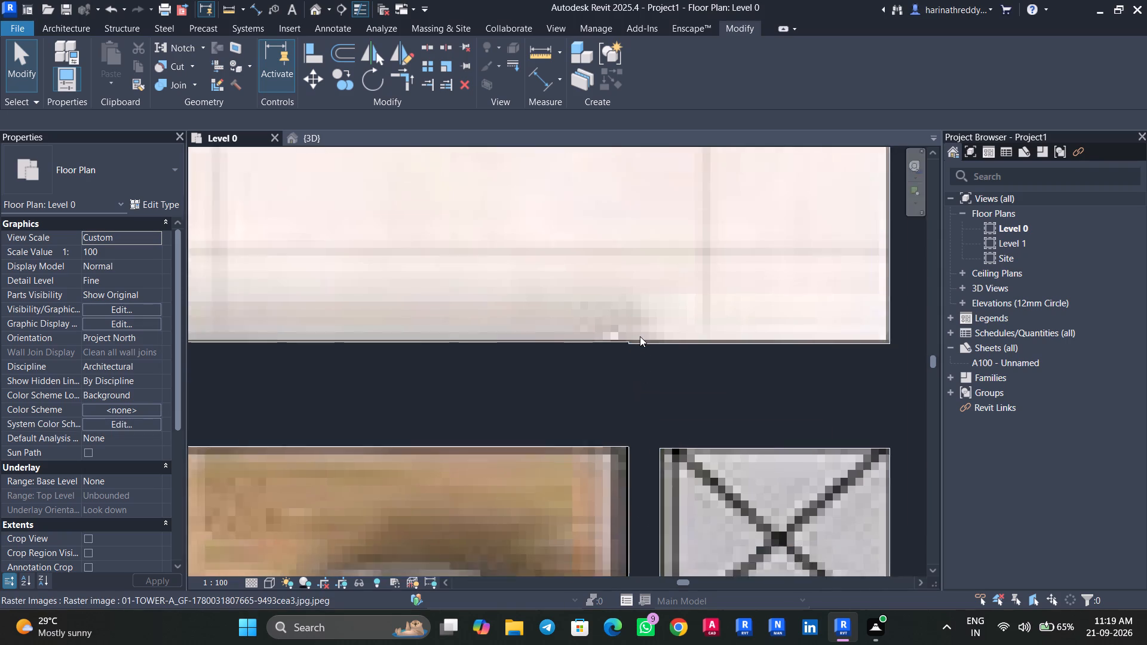
pyautogui.scroll(-12, 640, 336)
pyautogui.scroll(1, 643, 355)
pyautogui.scroll(-4, 645, 357)
pyautogui.scroll(1, 645, 358)
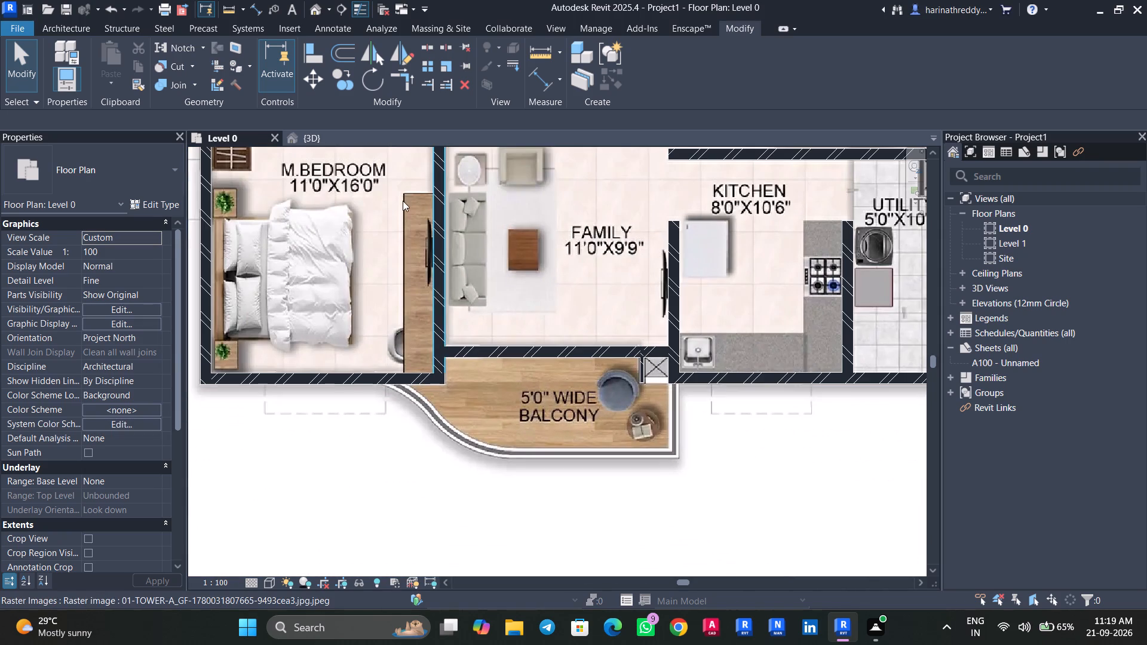
pyautogui.click(326, 139)
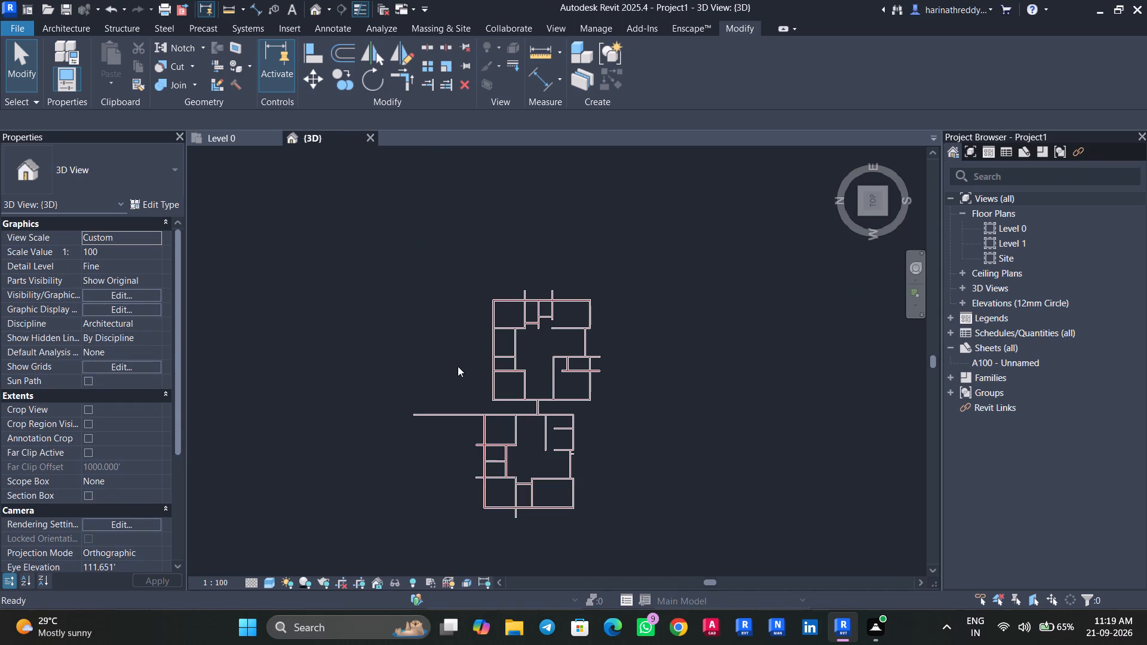
pyautogui.keyDown('shift'); pyautogui.moveTo(426, 400); pyautogui.dragTo(556, 357, button='middle'); pyautogui.keyUp('shift')
pyautogui.keyDown('shift'); pyautogui.moveTo(487, 417); pyautogui.dragTo(489, 417, button='middle'); pyautogui.keyUp('shift')
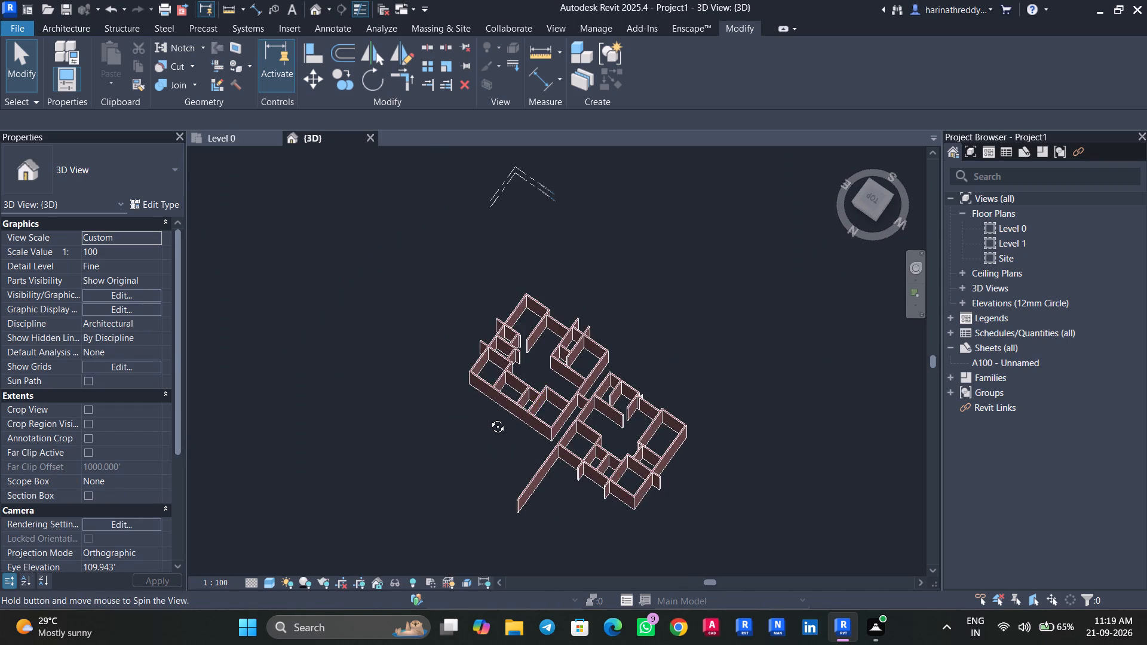
pyautogui.keyDown('shift'); pyautogui.moveTo(489, 417); pyautogui.dragTo(559, 378, button='middle'); pyautogui.keyUp('shift')
pyautogui.keyDown('shift'); pyautogui.scroll(-1, 559, 378); pyautogui.keyUp('shift')
pyautogui.scroll(14, 548, 396)
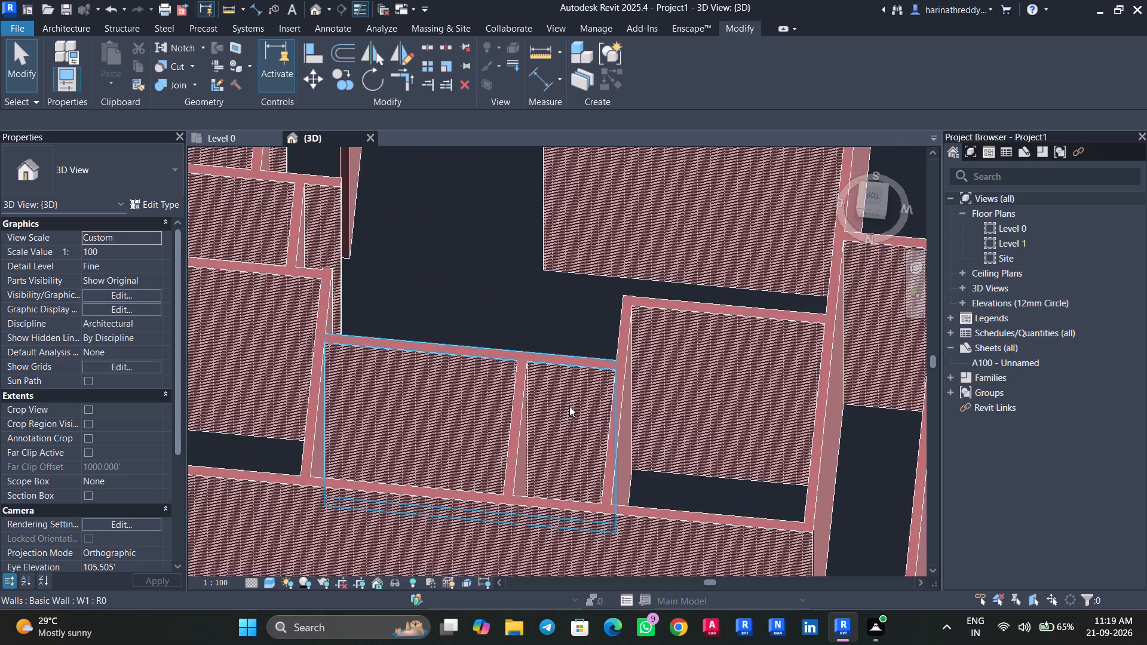
pyautogui.scroll(5, 569, 407)
pyautogui.scroll(-6, 508, 427)
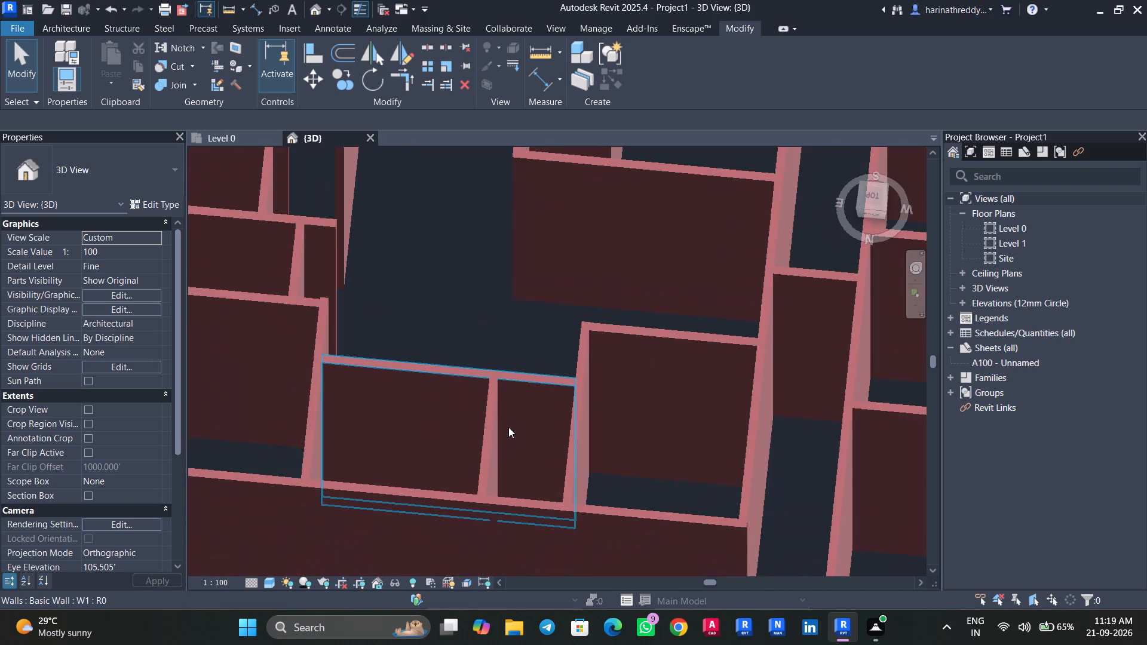
pyautogui.click(227, 140)
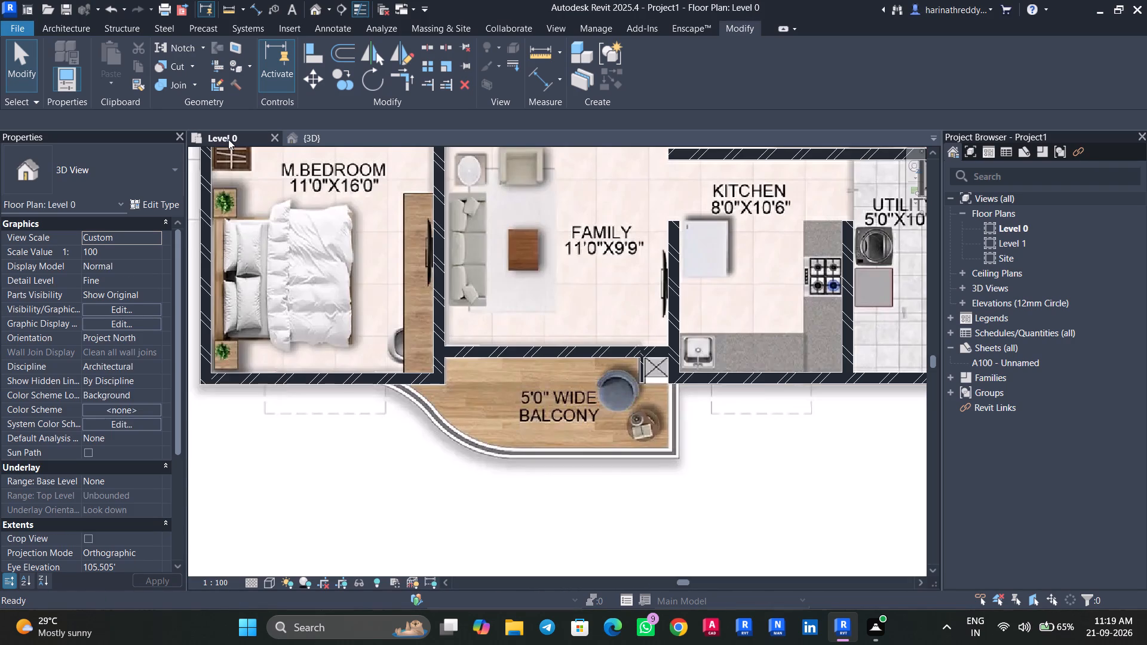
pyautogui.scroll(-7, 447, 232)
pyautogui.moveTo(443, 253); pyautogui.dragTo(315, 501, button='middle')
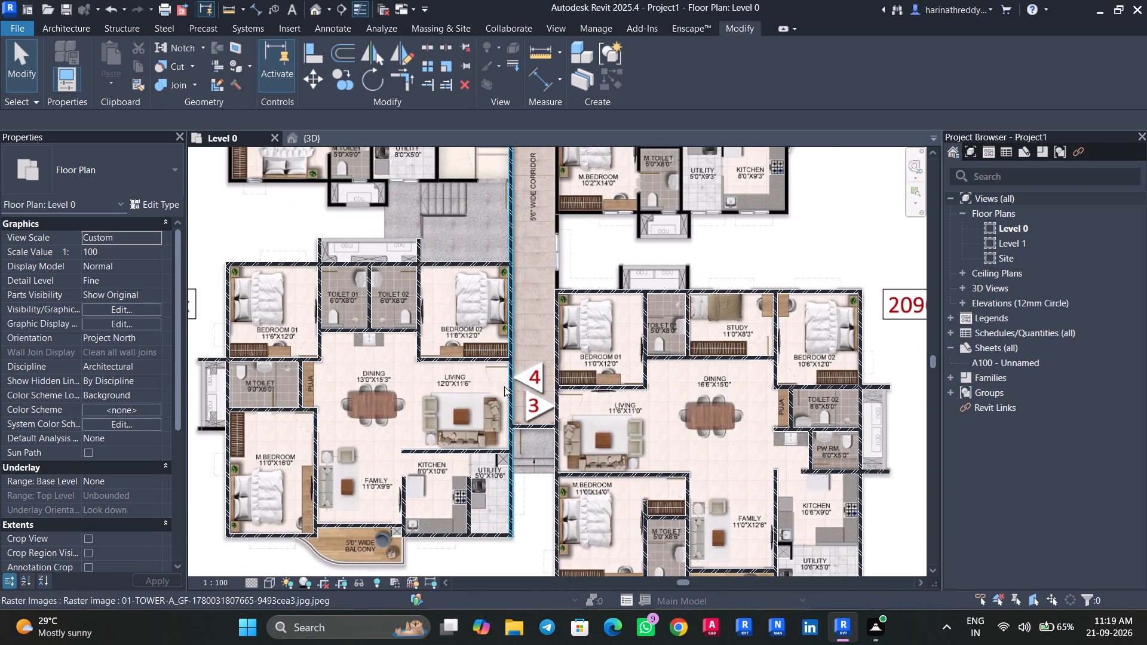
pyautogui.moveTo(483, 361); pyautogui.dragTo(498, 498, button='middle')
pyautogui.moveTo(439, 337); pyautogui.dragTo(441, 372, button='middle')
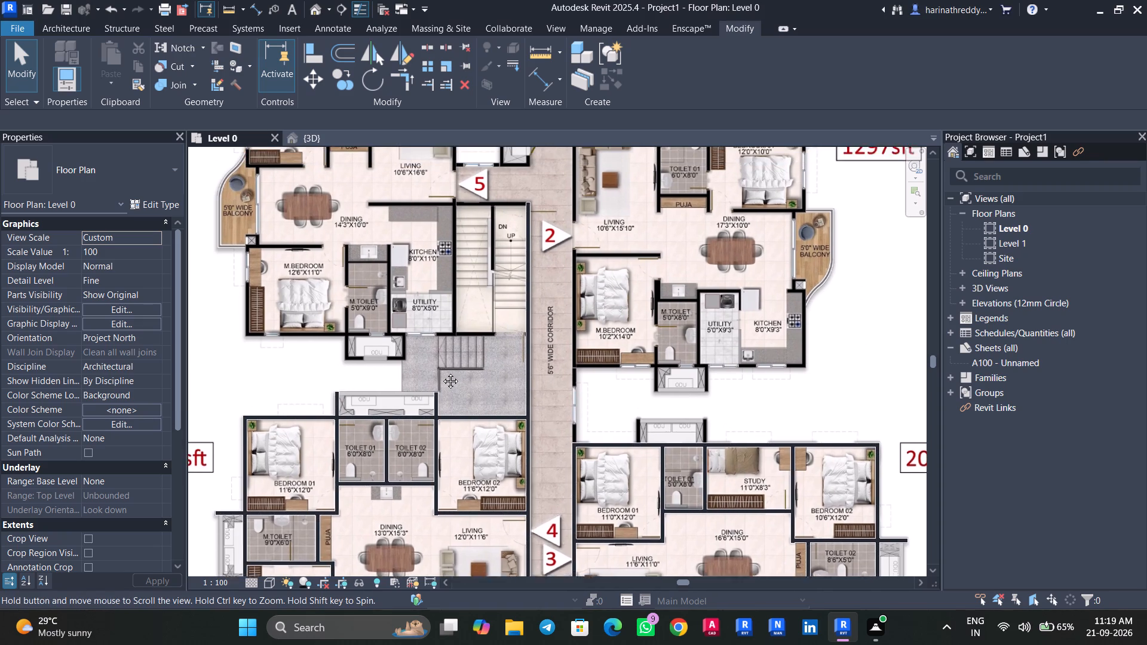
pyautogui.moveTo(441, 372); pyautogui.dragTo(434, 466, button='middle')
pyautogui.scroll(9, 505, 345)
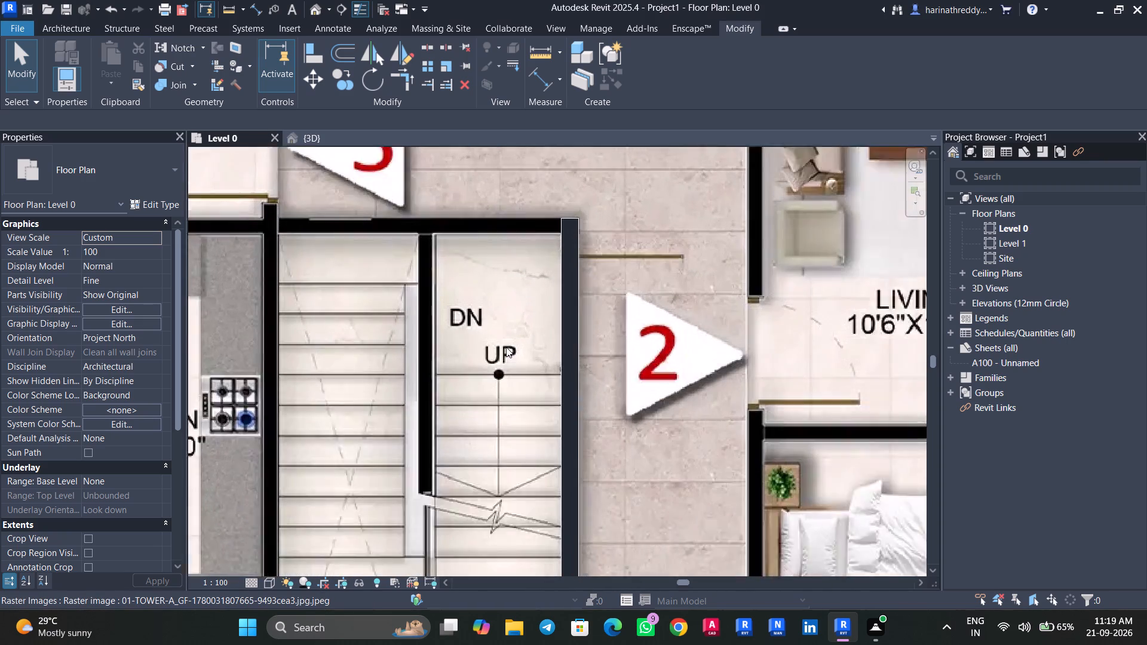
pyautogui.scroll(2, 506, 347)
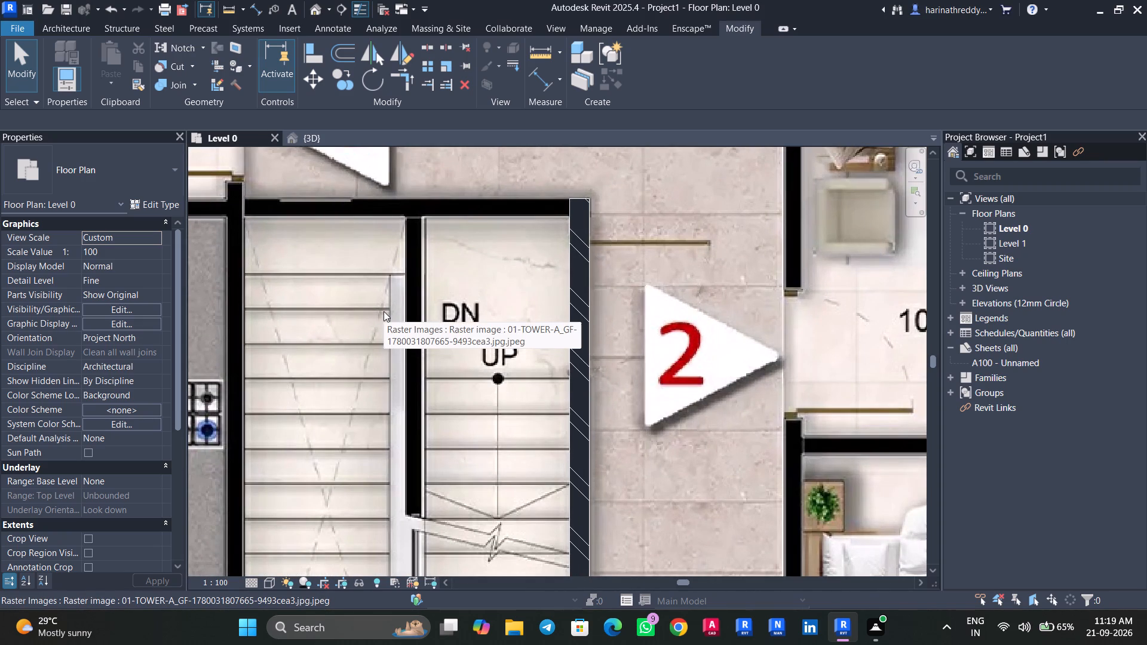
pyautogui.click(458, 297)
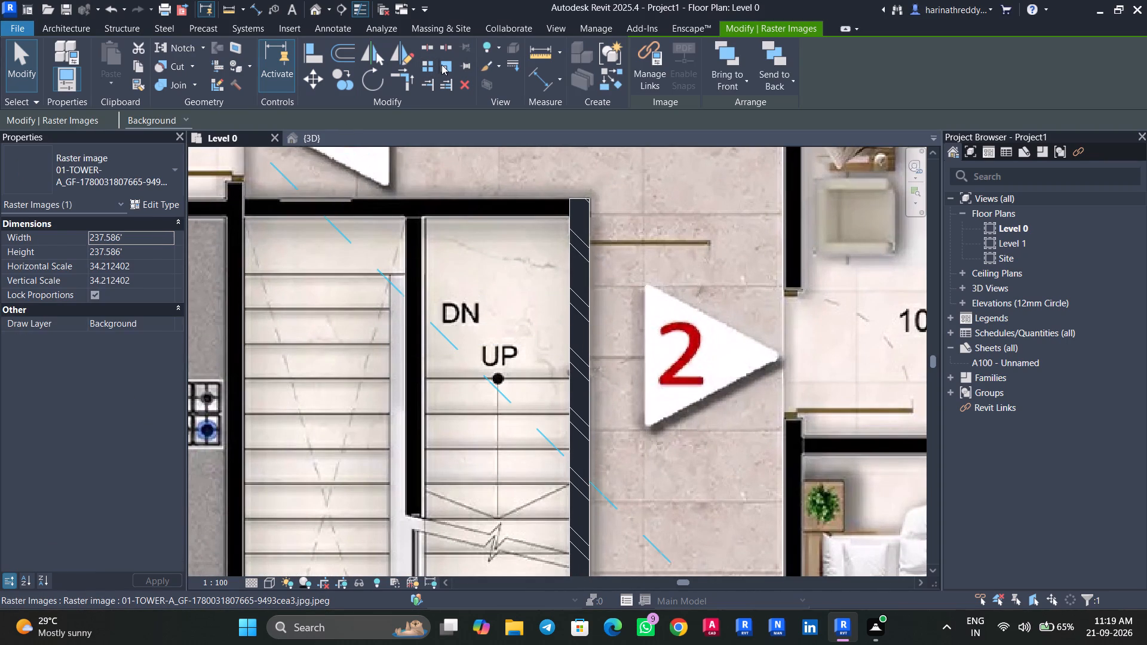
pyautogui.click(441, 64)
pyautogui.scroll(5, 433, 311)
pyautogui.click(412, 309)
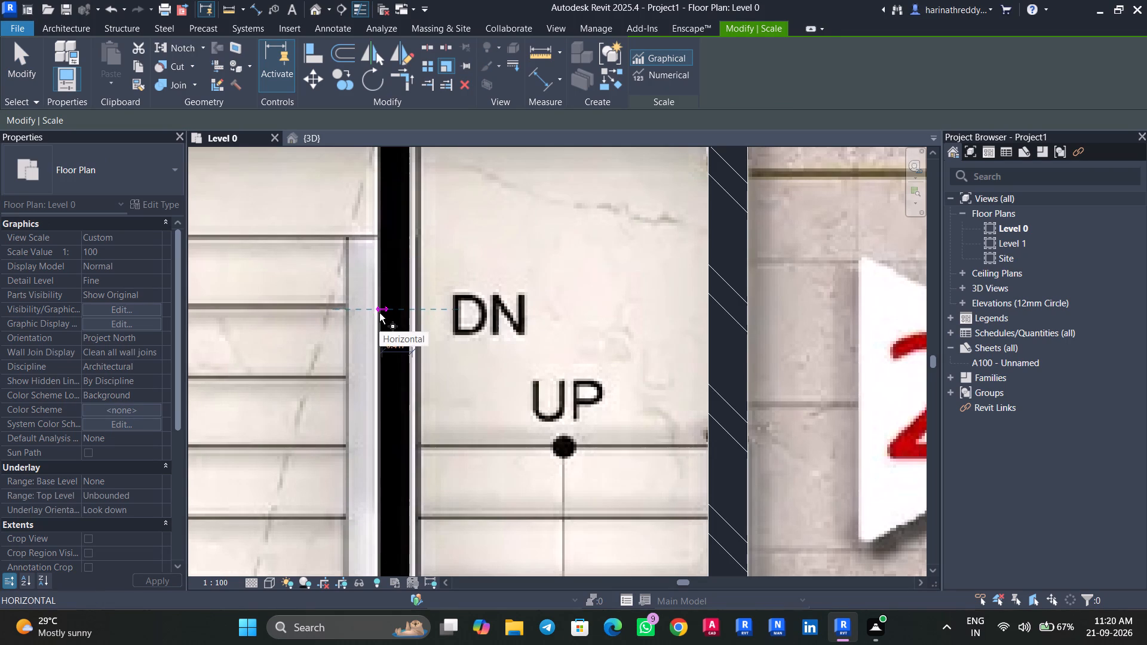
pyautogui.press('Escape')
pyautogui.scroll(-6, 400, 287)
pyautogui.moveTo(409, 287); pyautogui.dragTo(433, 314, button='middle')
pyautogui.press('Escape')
# Draw a W1 wall about 5' long along the staircase's lower edge, from the door opening to the UTILITY wall corner.
pyautogui.write('WA')
pyautogui.moveTo(416, 374); pyautogui.dragTo(493, 270, button='middle')
pyautogui.scroll(-6, 468, 346)
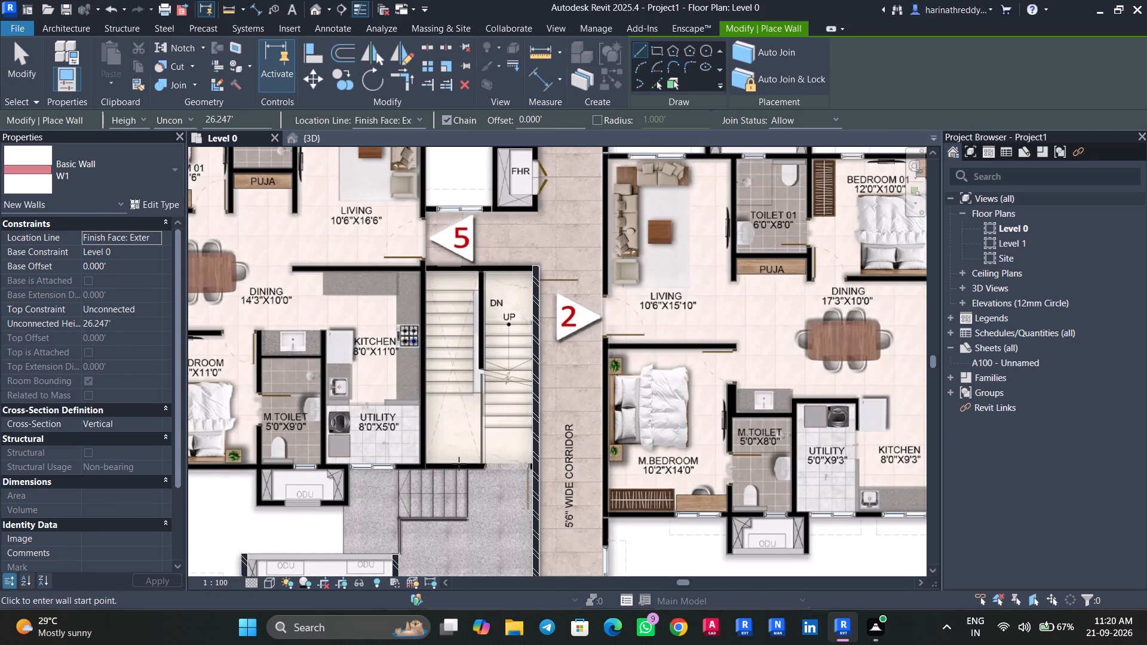
pyautogui.moveTo(461, 465); pyautogui.dragTo(591, 430, button='middle')
pyautogui.scroll(3, 647, 437)
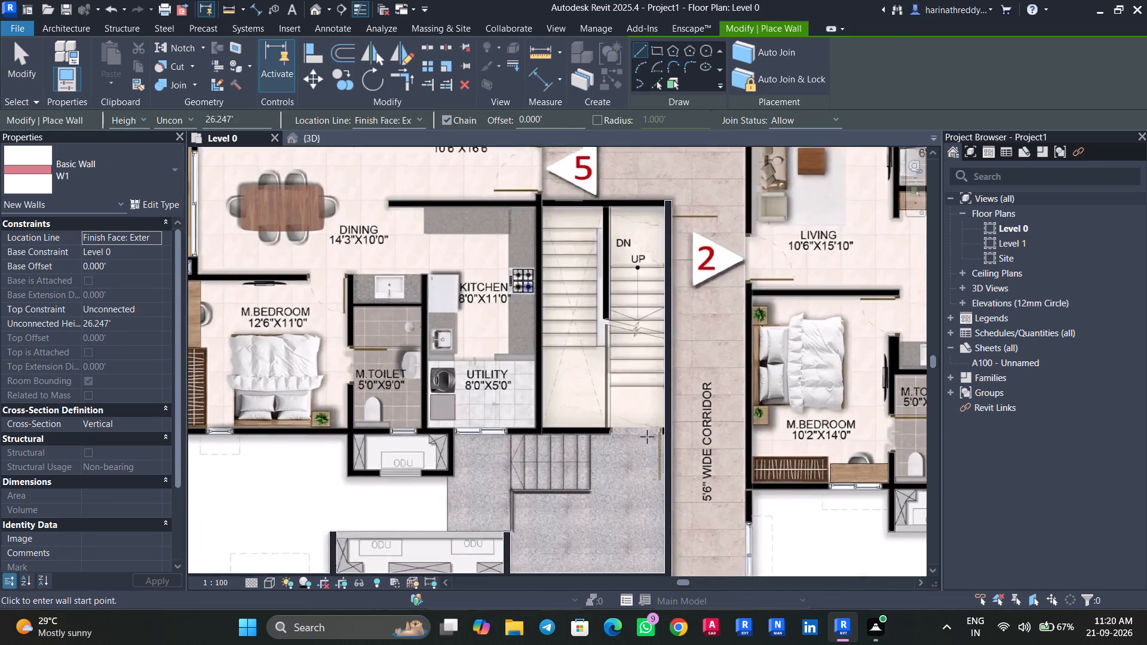
pyautogui.scroll(5, 647, 437)
pyautogui.scroll(7, 525, 420)
pyautogui.click(591, 401)
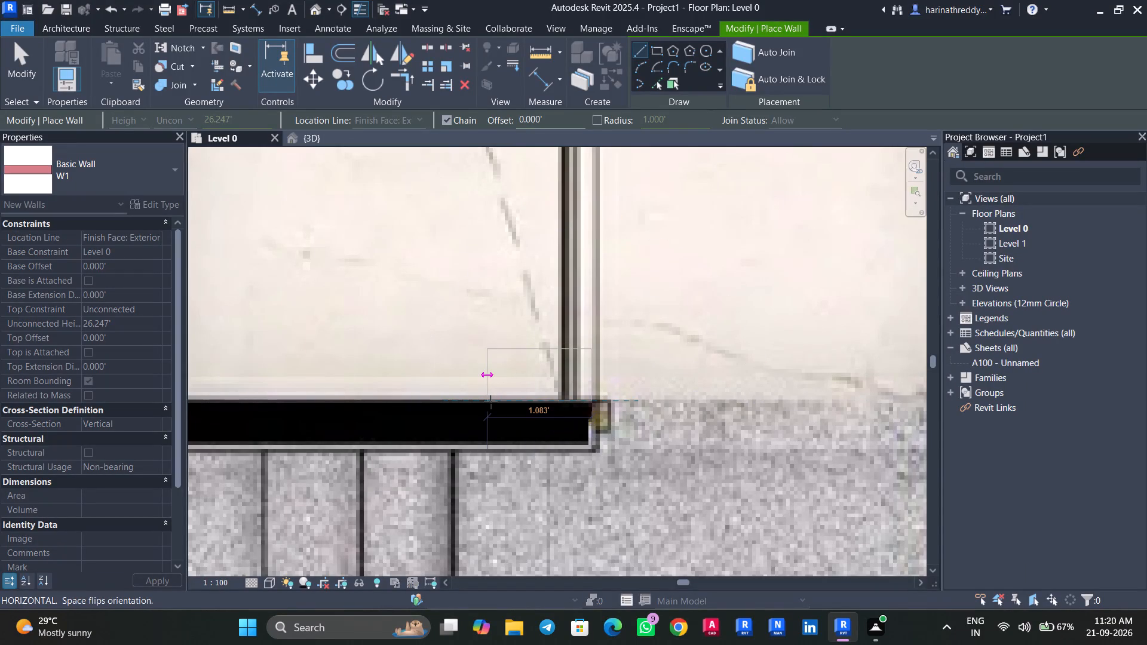
pyautogui.press('space')
pyautogui.scroll(-1, 346, 403)
pyautogui.scroll(1, 346, 403)
pyautogui.scroll(-3, 346, 403)
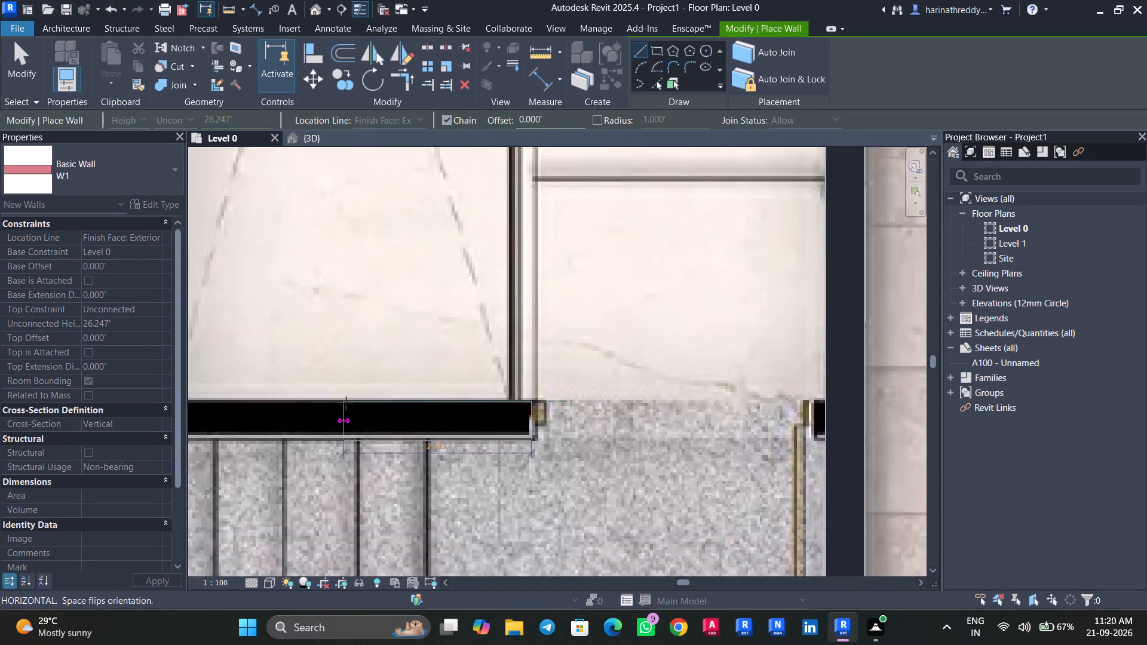
pyautogui.moveTo(346, 403); pyautogui.dragTo(581, 356, button='middle')
pyautogui.scroll(-1, 581, 356)
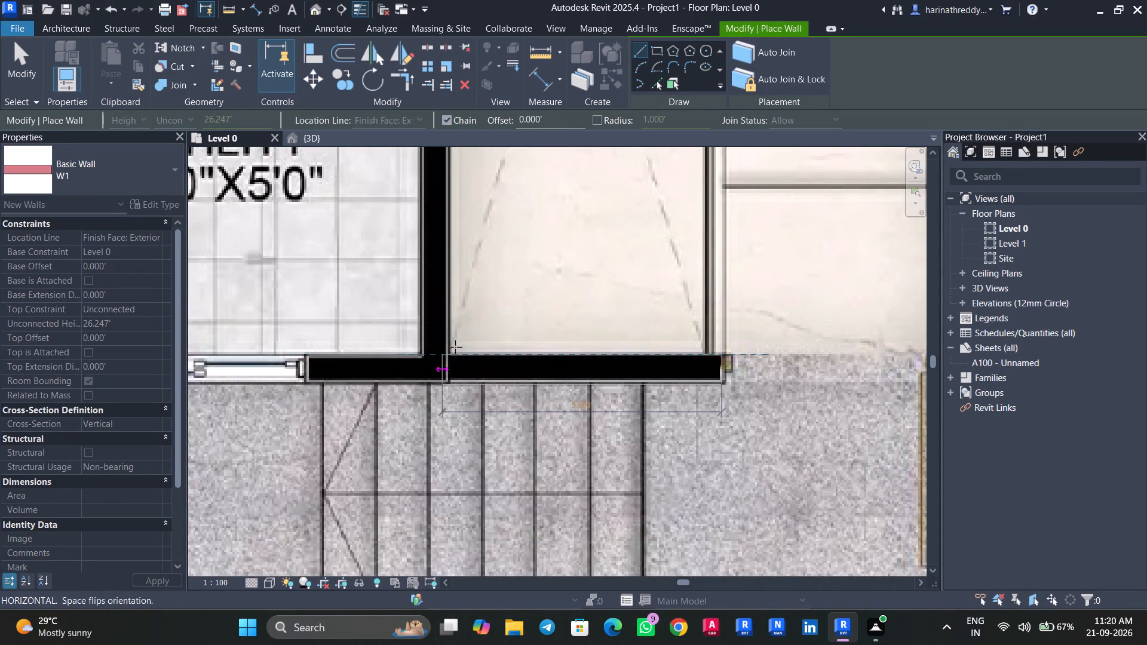
pyautogui.scroll(10, 456, 355)
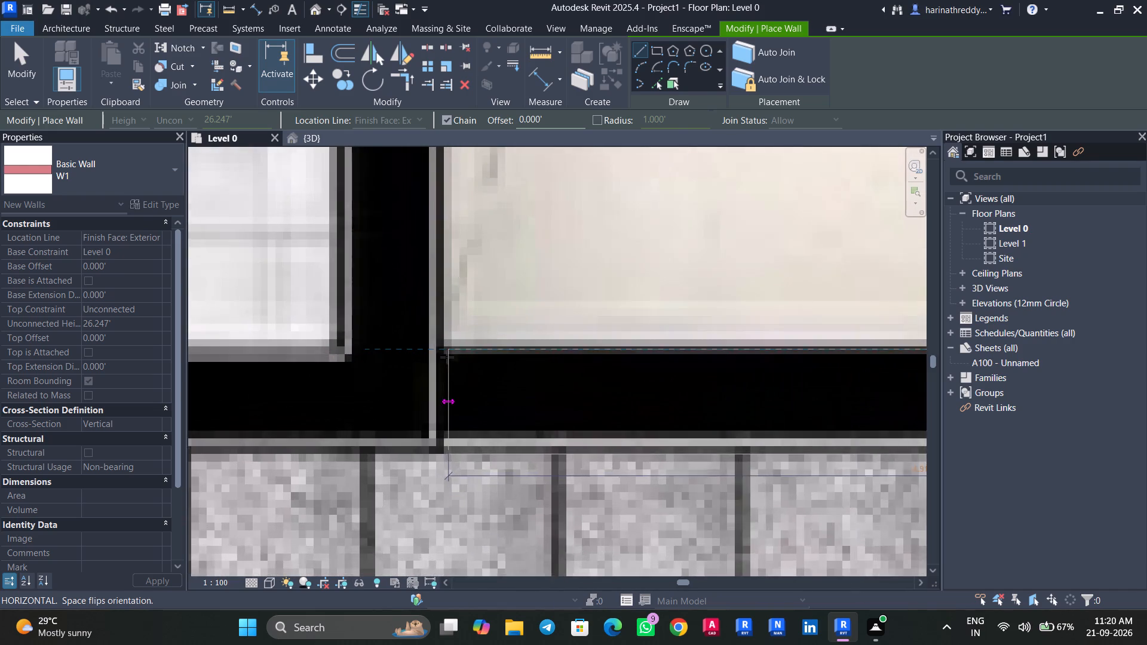
pyautogui.click(434, 357)
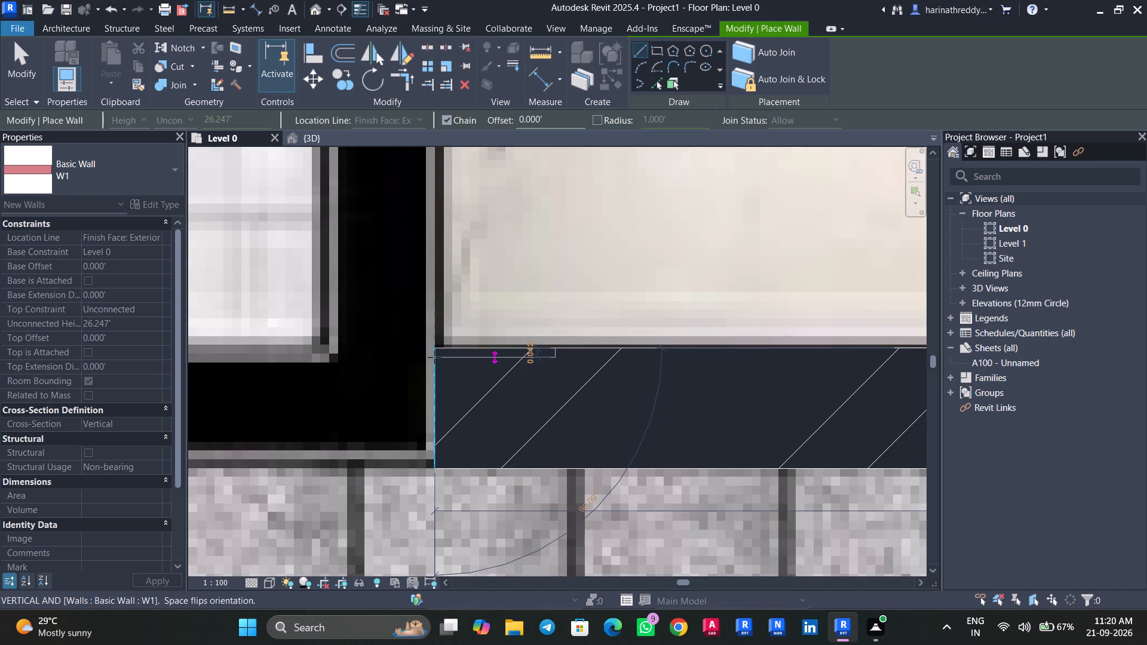
pyautogui.press('Escape')
pyautogui.press('Escape')
# Nudge the short W1 wall below the staircase slightly towards the stairs to match the plan image.
pyautogui.click(517, 374)
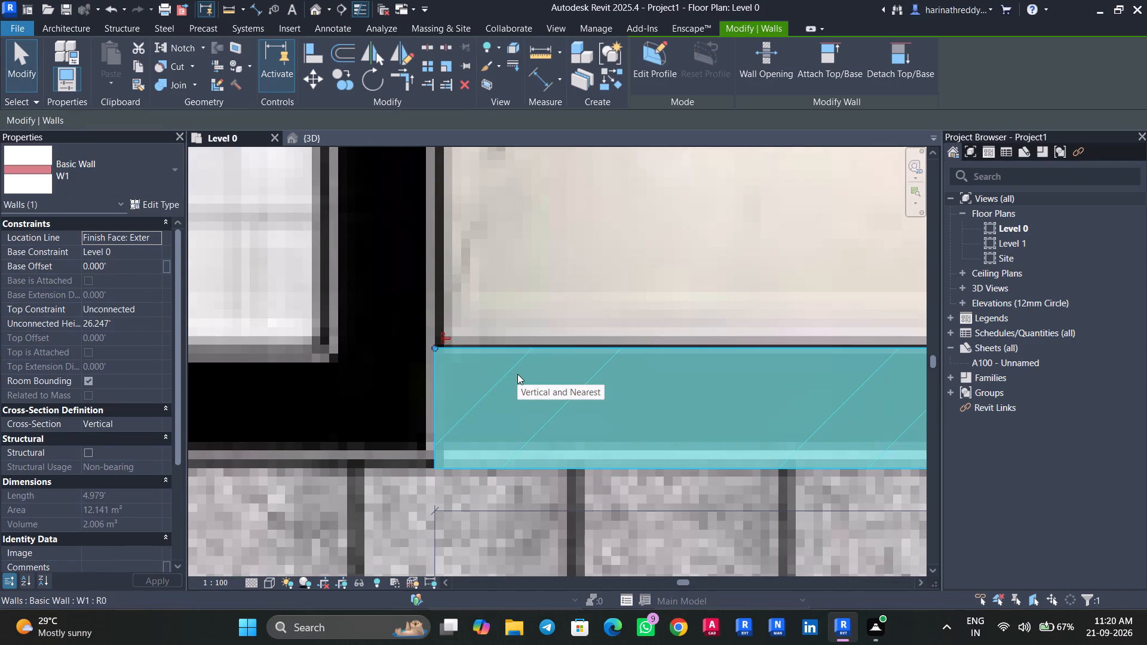
pyautogui.press('Up')
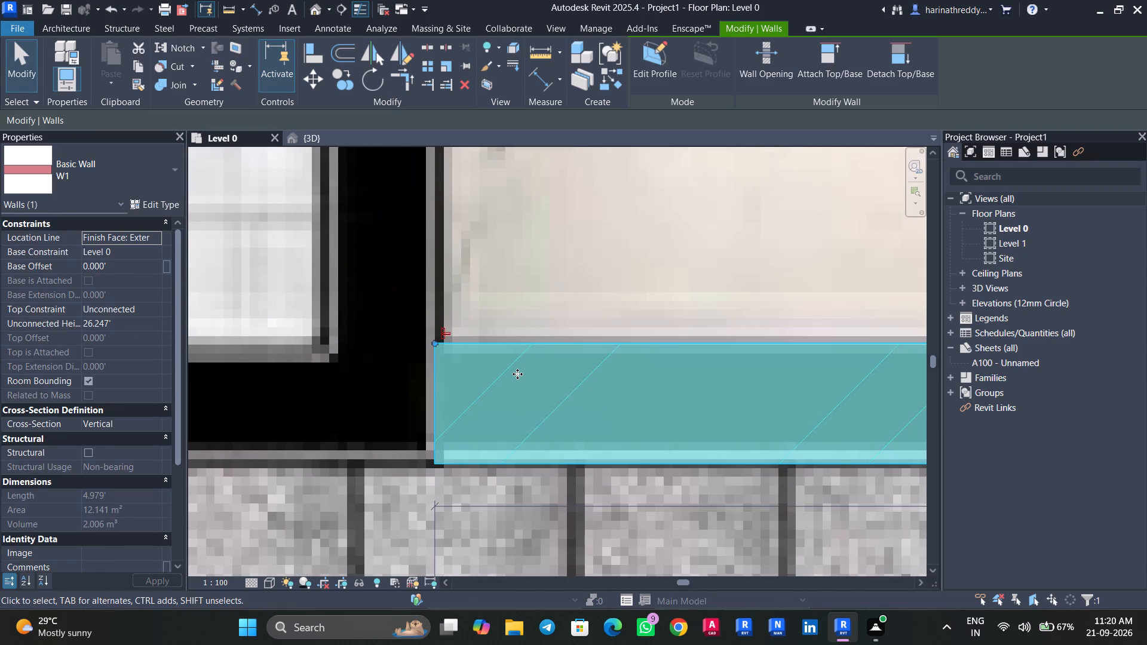
pyautogui.press('Escape')
# Draw a W1 wall from the short staircase wall's end along UTILITY and M.TOILET to the outer corner of the 12'6"X11'0" M.BEDROOM.
pyautogui.write('WA')
pyautogui.click(430, 348)
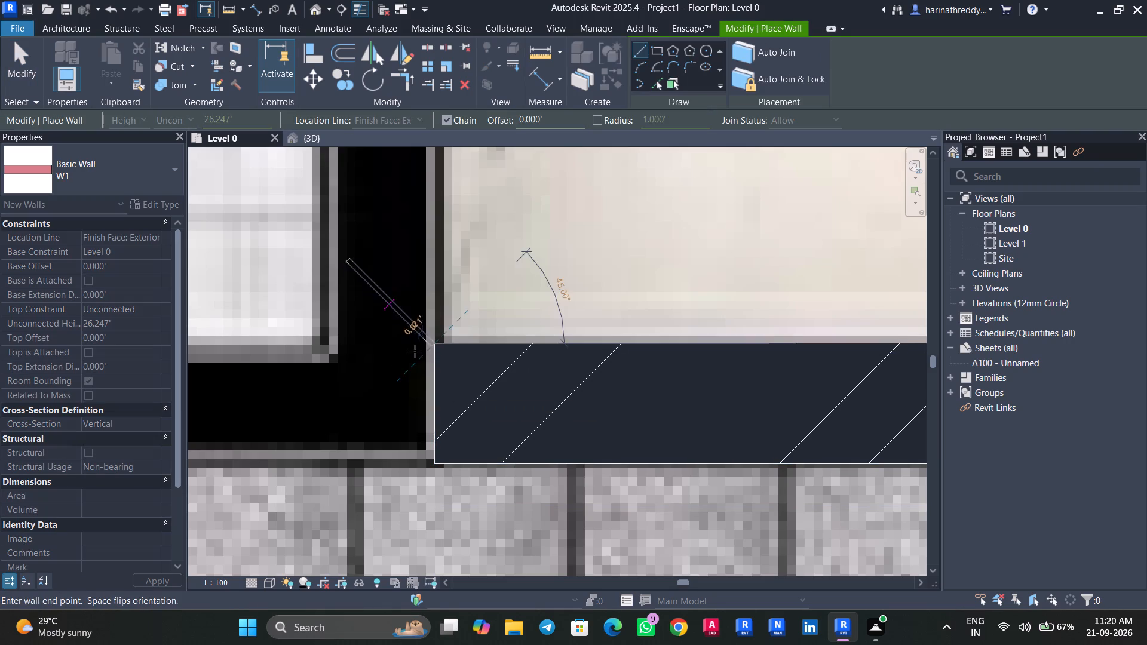
pyautogui.press('space')
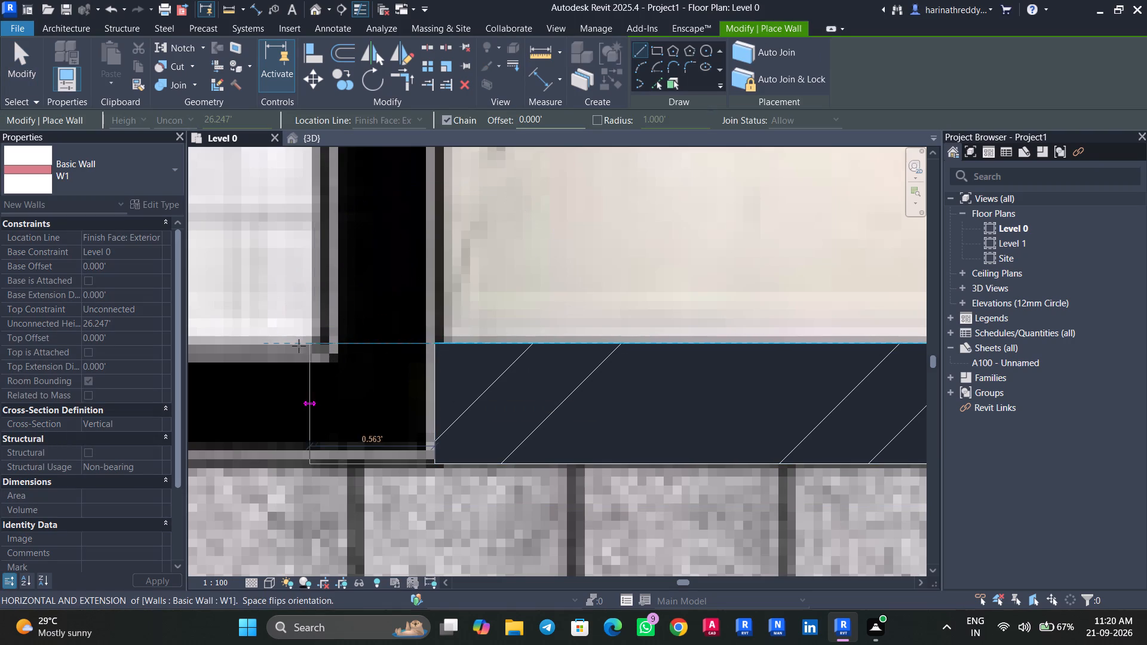
pyautogui.scroll(-5, 227, 349)
pyautogui.moveTo(227, 349); pyautogui.dragTo(707, 348, button='middle')
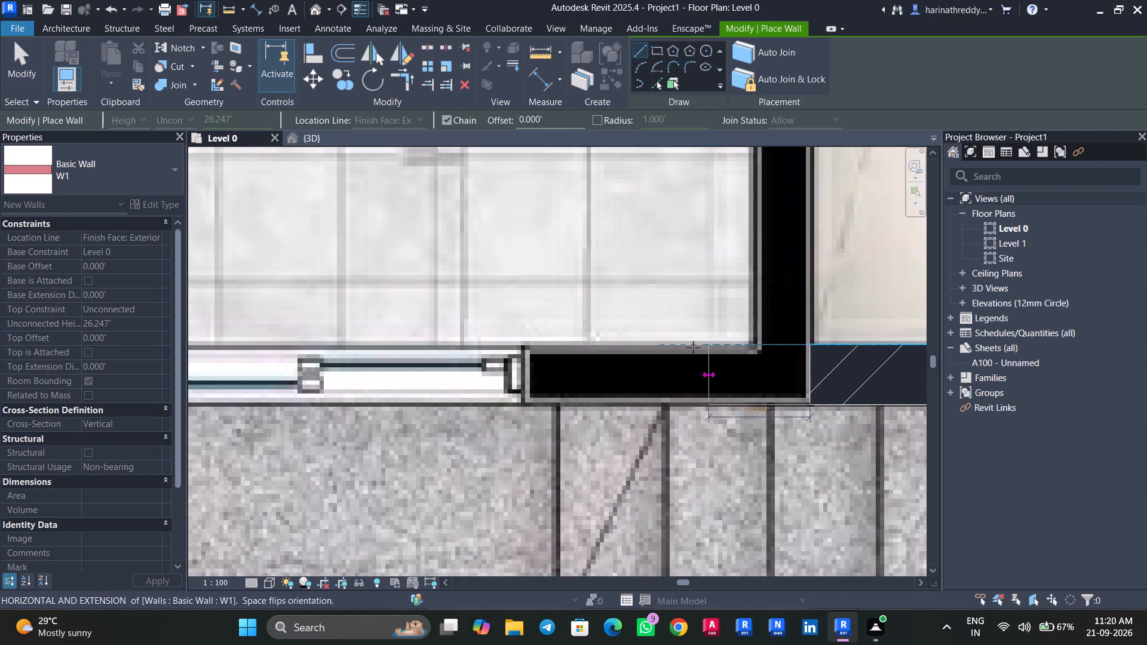
pyautogui.scroll(-3, 423, 345)
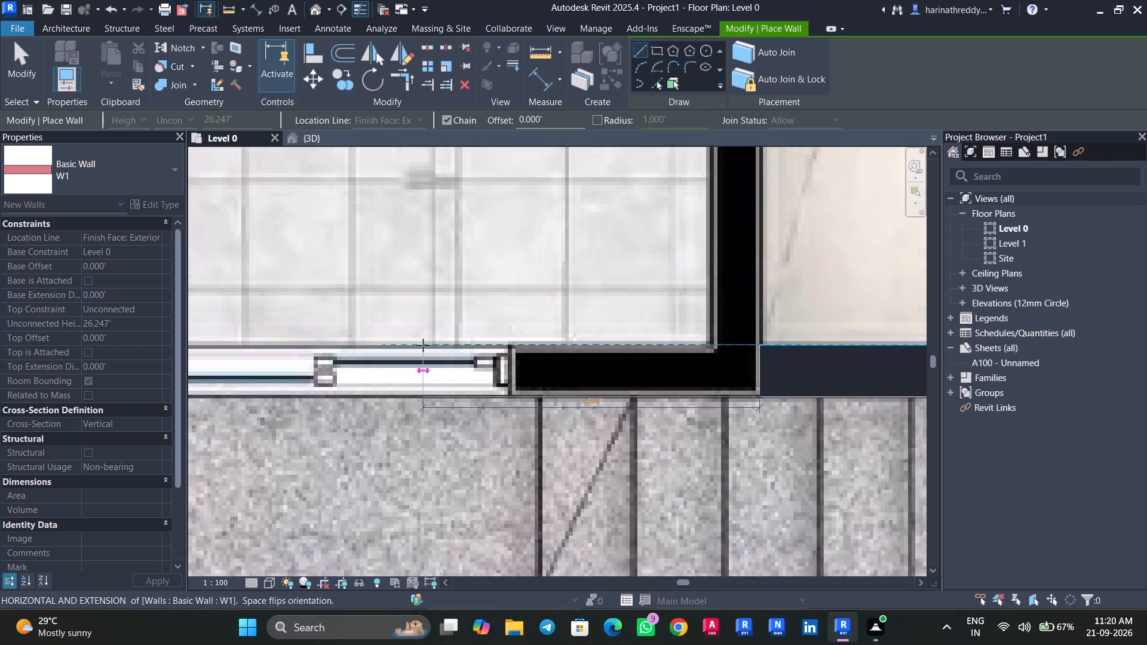
pyautogui.scroll(-2, 423, 345)
pyautogui.moveTo(423, 345); pyautogui.dragTo(781, 345, button='middle')
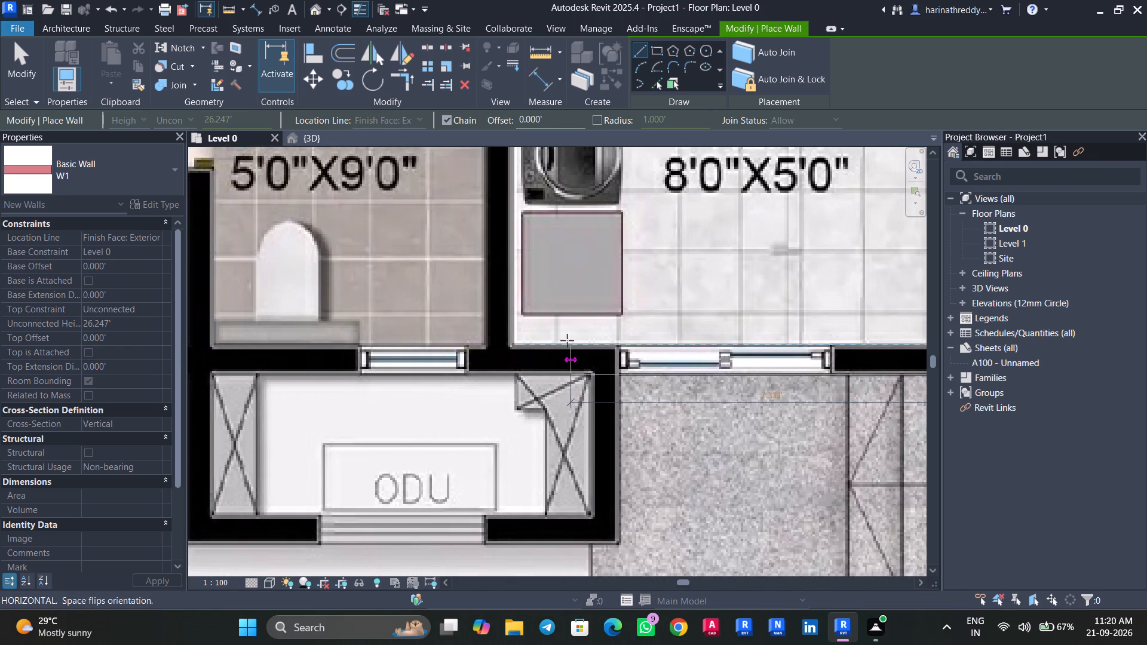
pyautogui.moveTo(464, 340); pyautogui.dragTo(791, 345, button='middle')
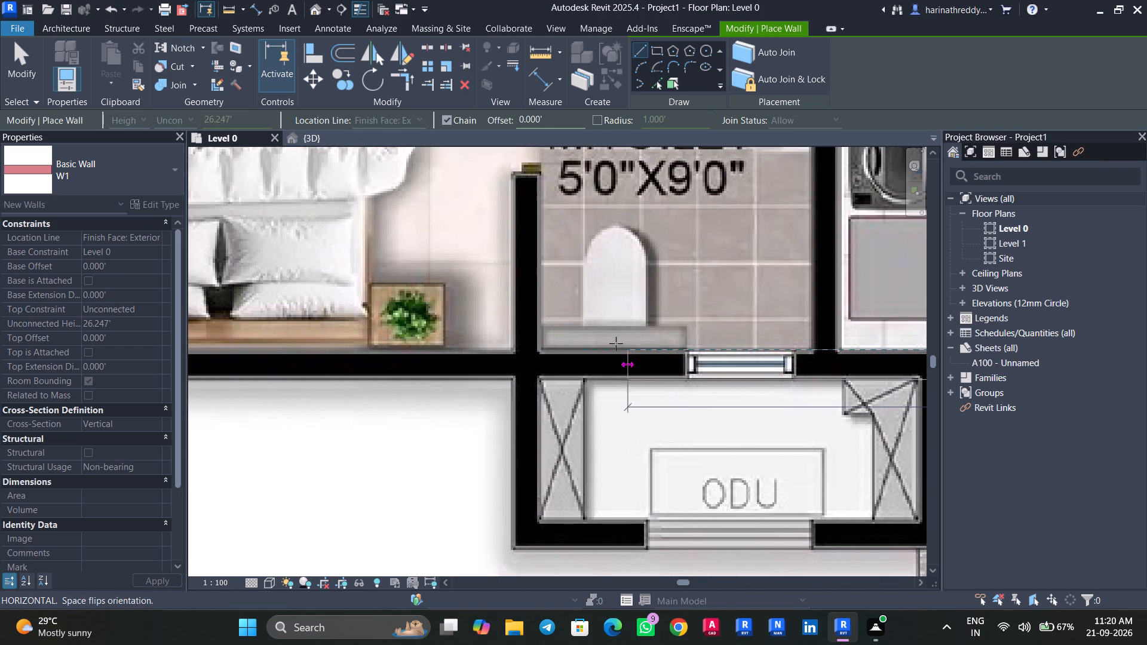
pyautogui.scroll(-1, 492, 339)
pyautogui.moveTo(492, 339); pyautogui.dragTo(815, 340, button='middle')
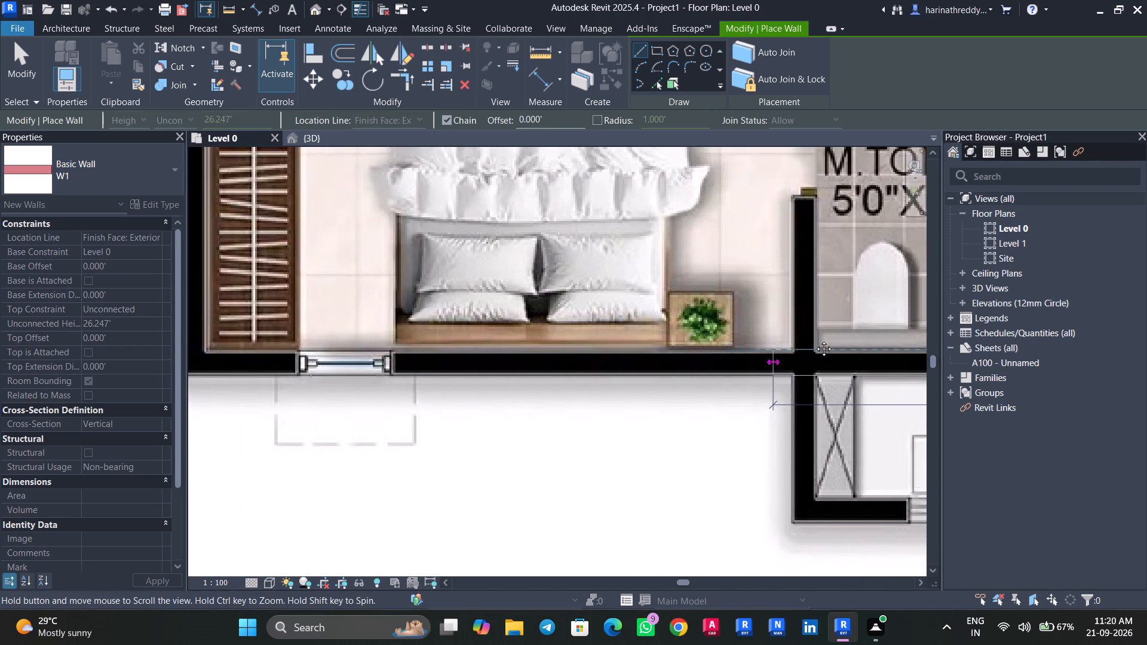
pyautogui.moveTo(815, 340); pyautogui.dragTo(838, 340, button='middle')
pyautogui.scroll(-1, 838, 340)
pyautogui.moveTo(552, 339); pyautogui.dragTo(849, 344, button='middle')
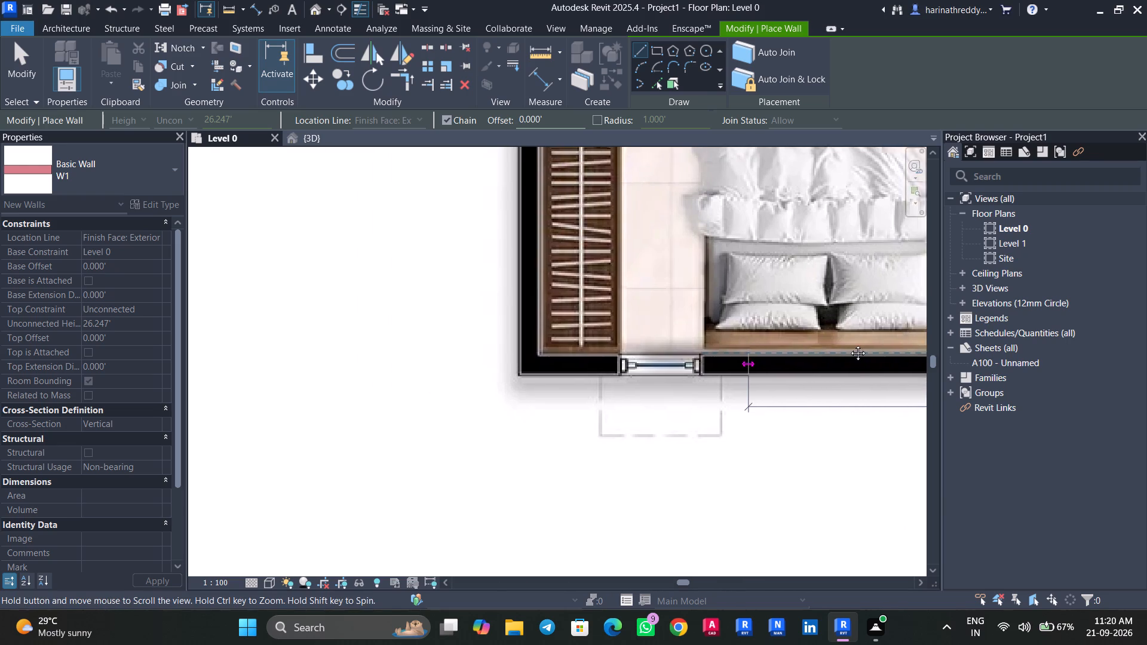
pyautogui.moveTo(849, 344); pyautogui.dragTo(857, 344, button='middle')
pyautogui.scroll(6, 637, 344)
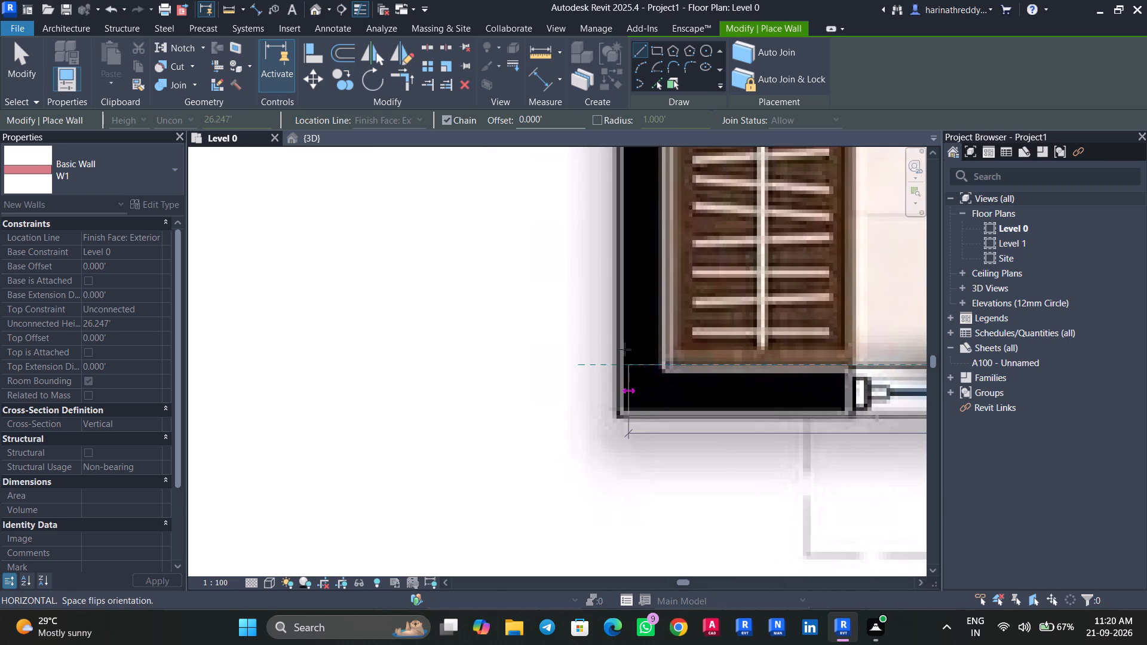
pyautogui.scroll(9, 622, 349)
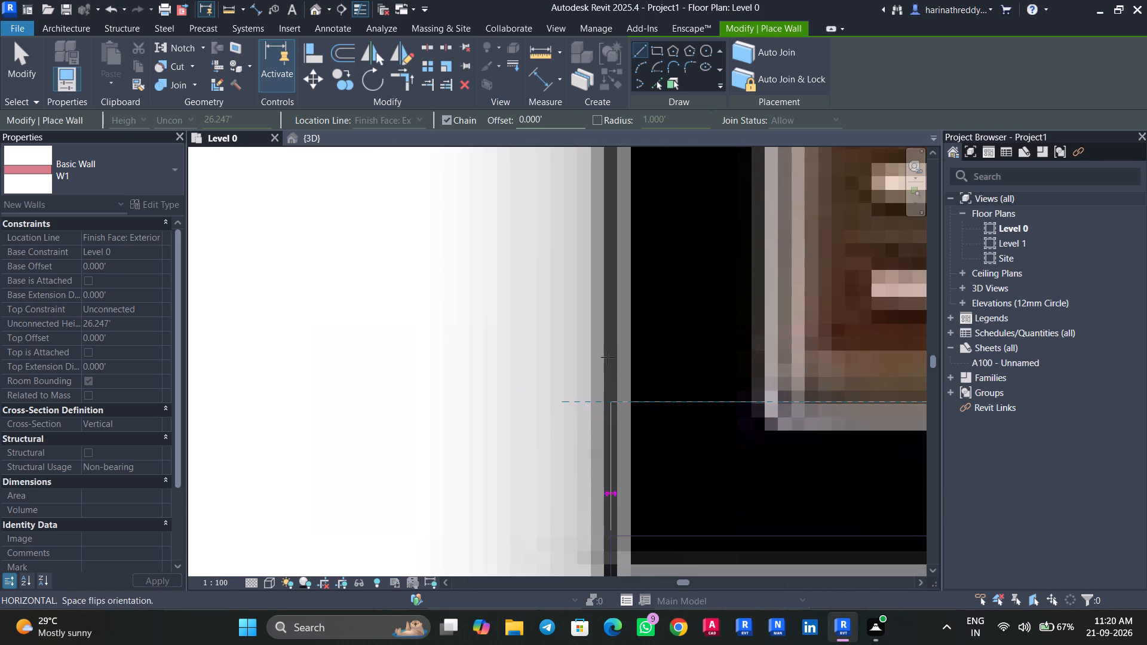
pyautogui.click(602, 360)
pyautogui.press('Escape')
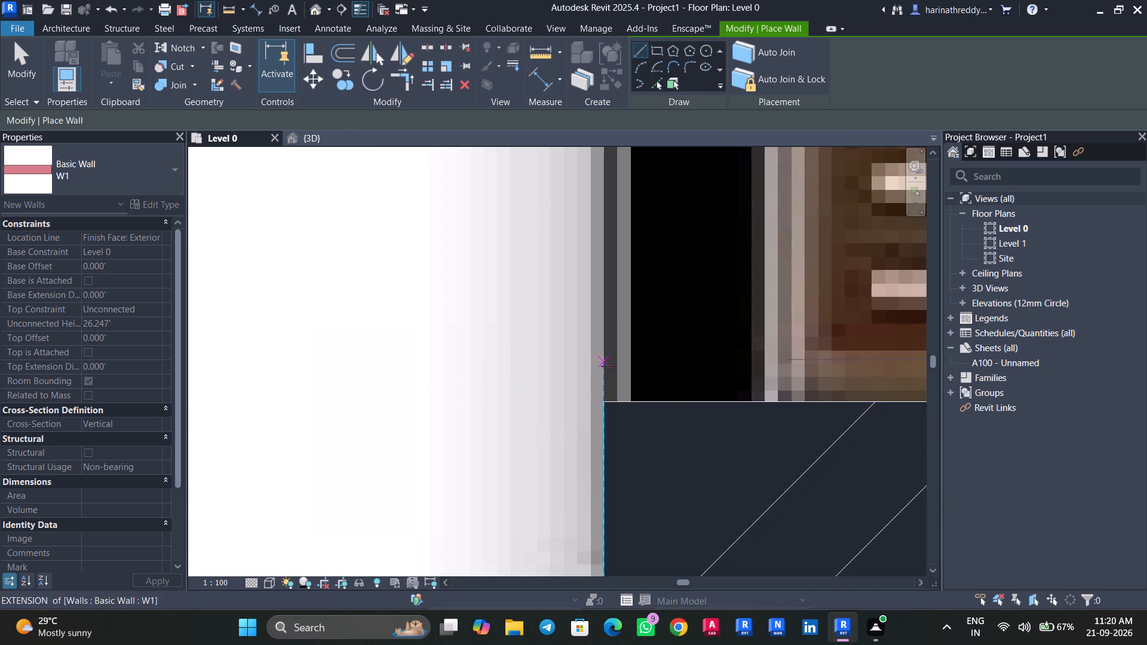
# Draw a W1 wall between the staircase and UTILITY/KITCHEN, from the lower outer wall to the entrance door jamb at marker 5.
pyautogui.scroll(-5, 706, 459)
pyautogui.moveTo(697, 451); pyautogui.dragTo(609, 415, button='middle')
pyautogui.scroll(-4, 789, 453)
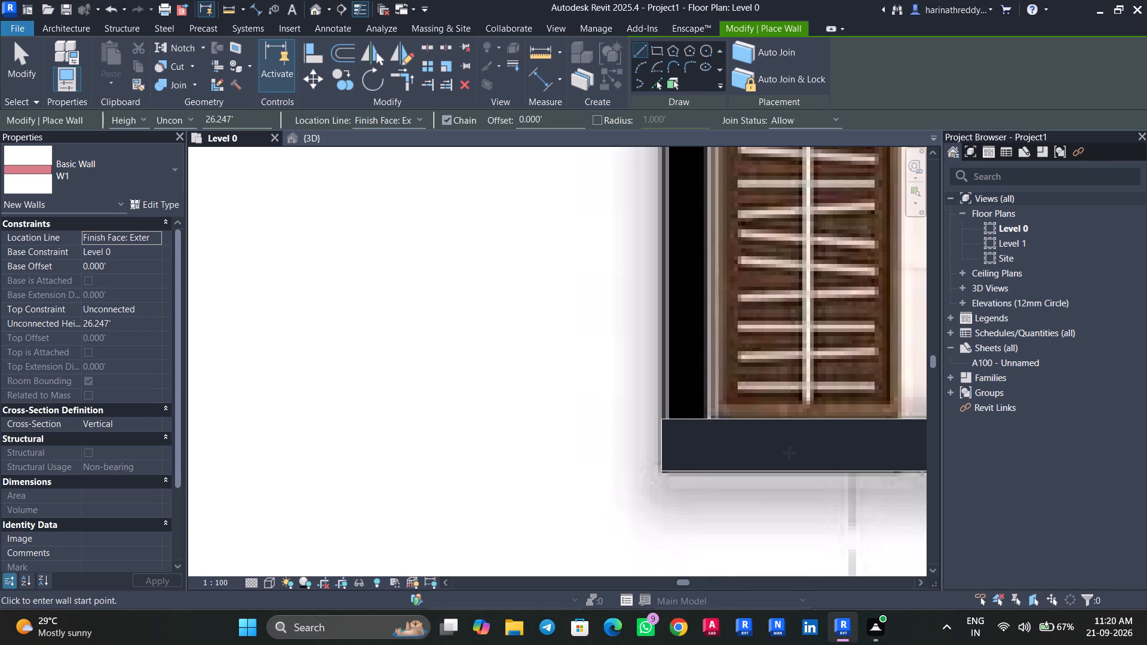
pyautogui.moveTo(746, 442); pyautogui.dragTo(631, 431, button='middle')
pyautogui.scroll(-5, 909, 468)
pyautogui.moveTo(867, 466); pyautogui.dragTo(698, 437, button='middle')
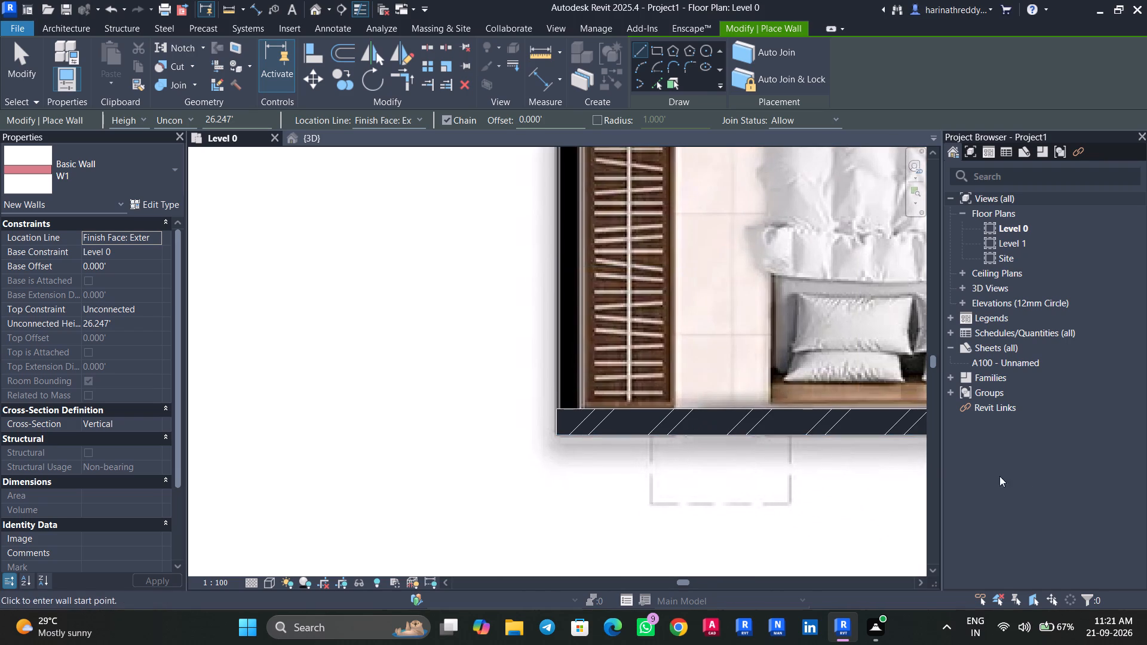
pyautogui.scroll(-6, 826, 461)
pyautogui.moveTo(895, 474); pyautogui.dragTo(677, 455, button='middle')
pyautogui.moveTo(871, 451); pyautogui.dragTo(703, 456, button='middle')
pyautogui.scroll(-1, 670, 456)
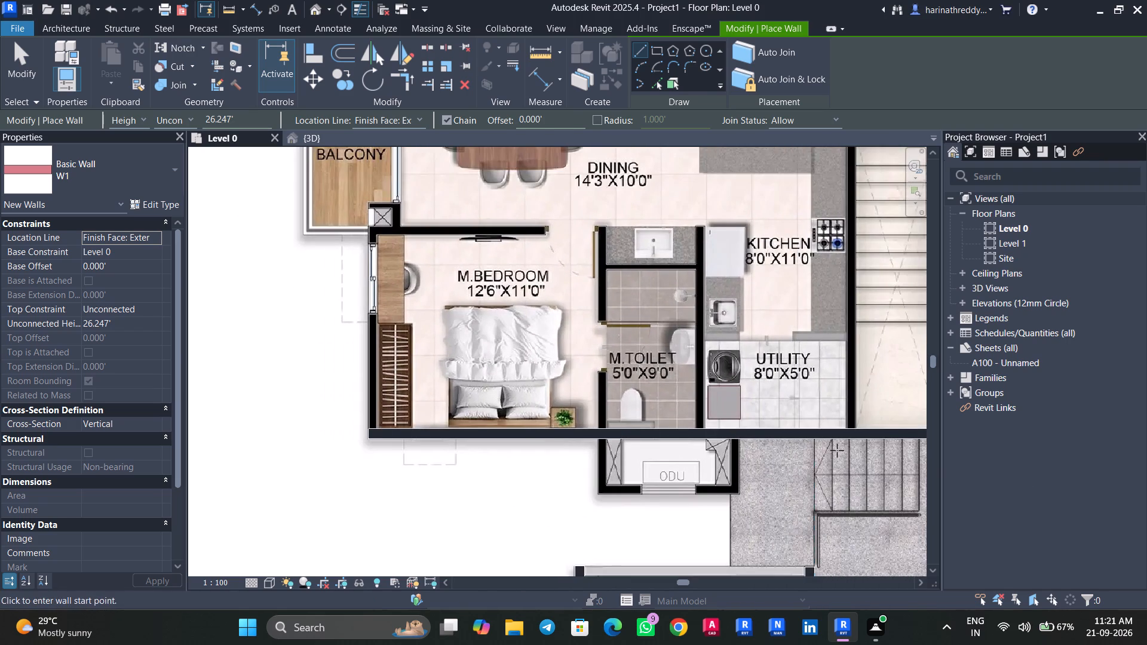
pyautogui.moveTo(837, 450); pyautogui.dragTo(715, 456, button='middle')
pyautogui.scroll(7, 726, 442)
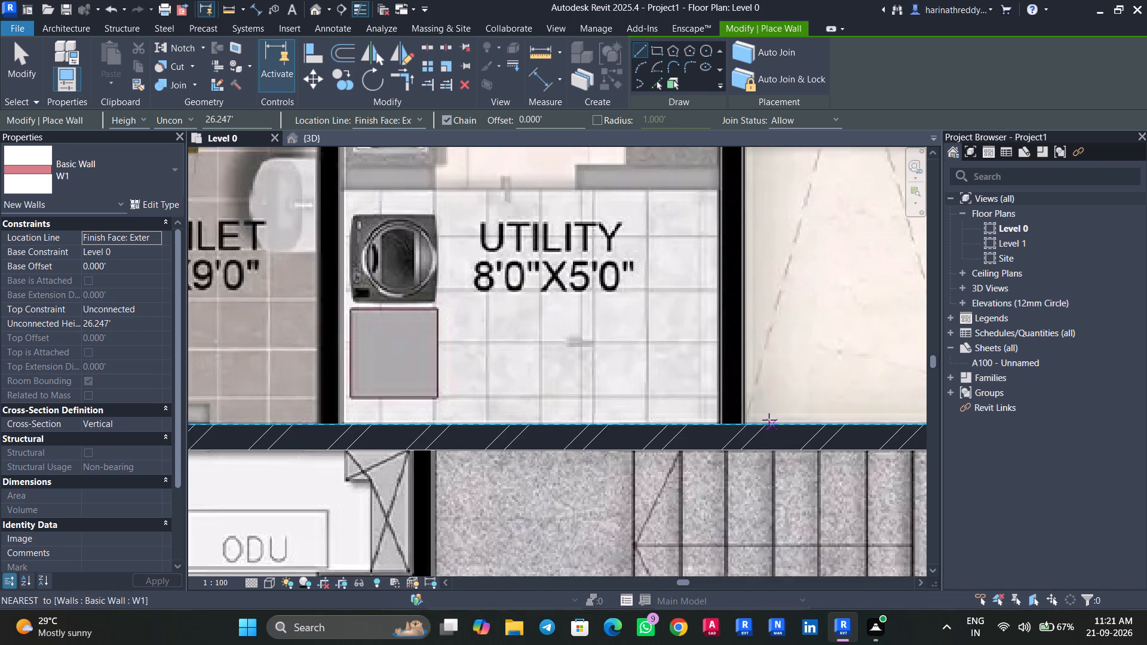
pyautogui.scroll(-6, 743, 397)
pyautogui.moveTo(778, 401); pyautogui.dragTo(724, 428, button='middle')
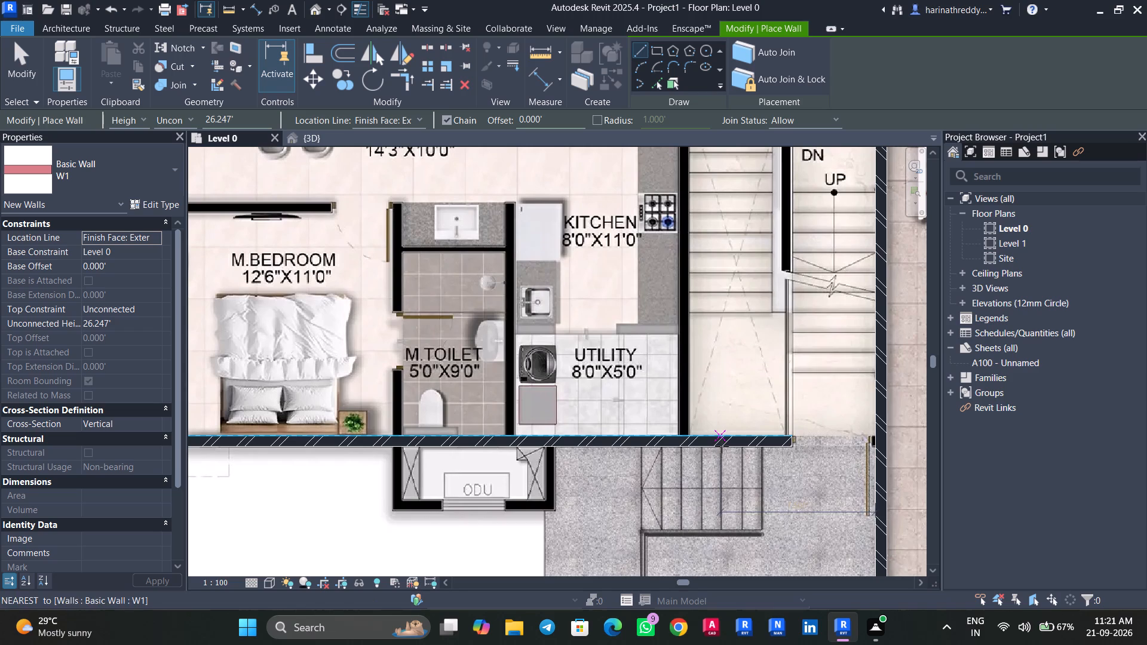
pyautogui.press('Escape')
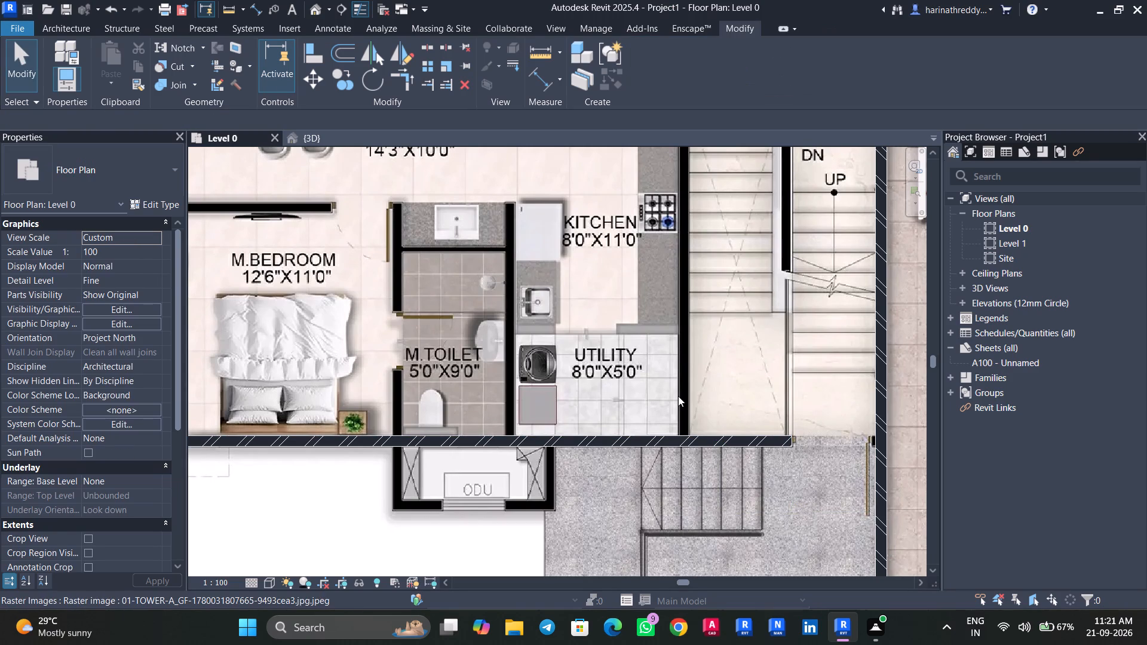
pyautogui.write('WA')
pyautogui.scroll(10, 692, 425)
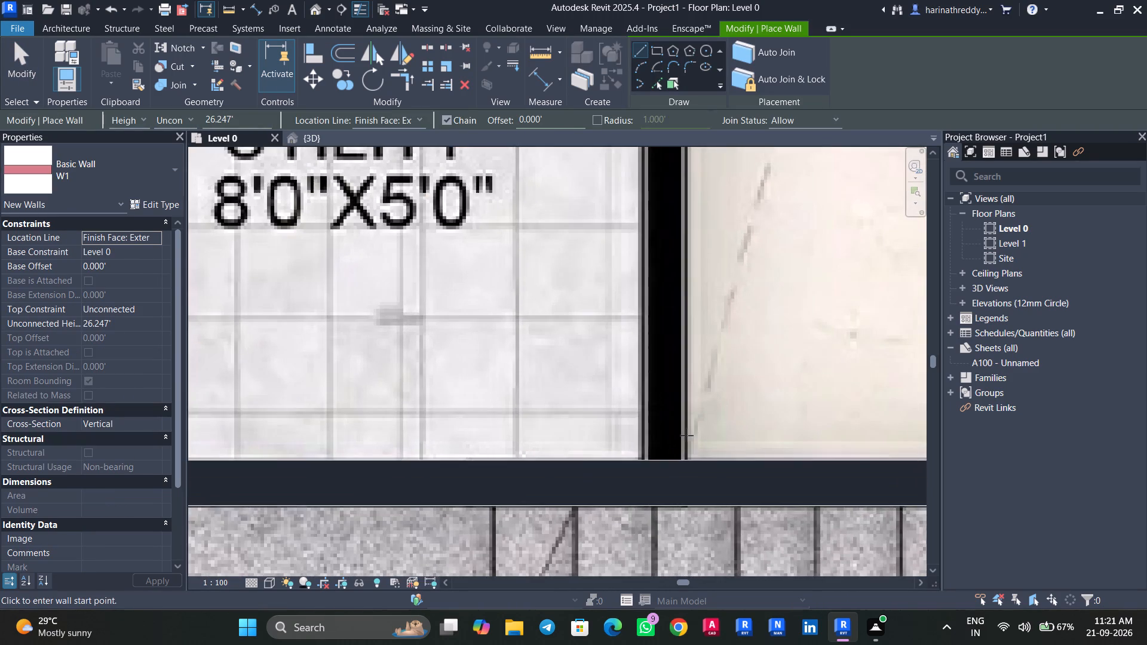
pyautogui.scroll(6, 686, 437)
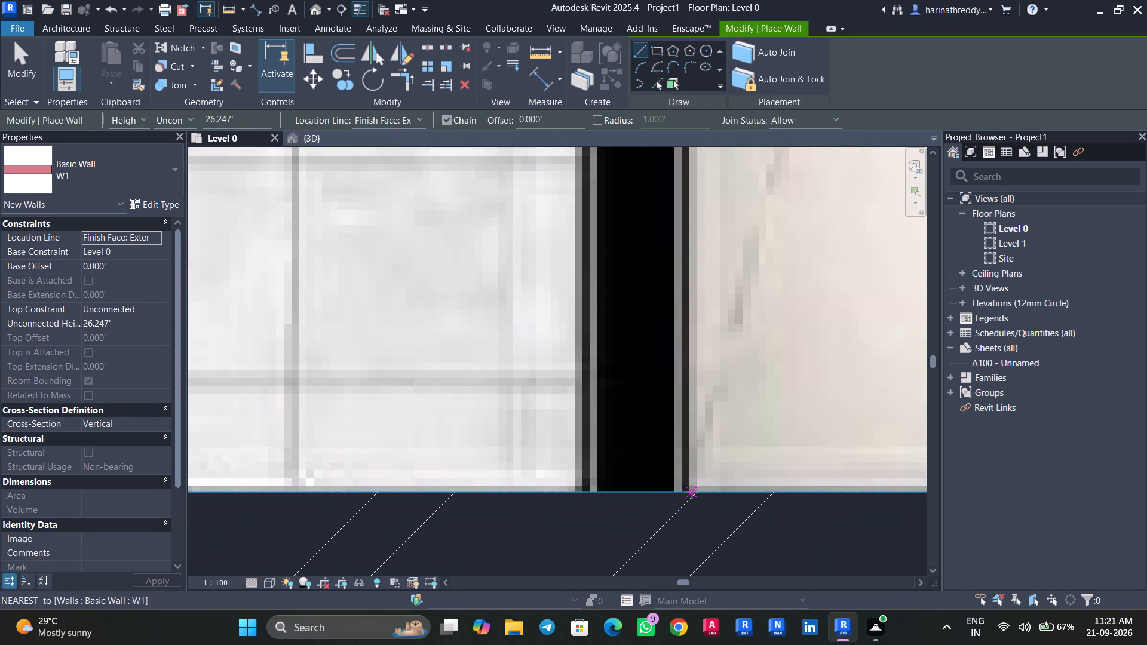
pyautogui.click(692, 492)
pyautogui.press('v')
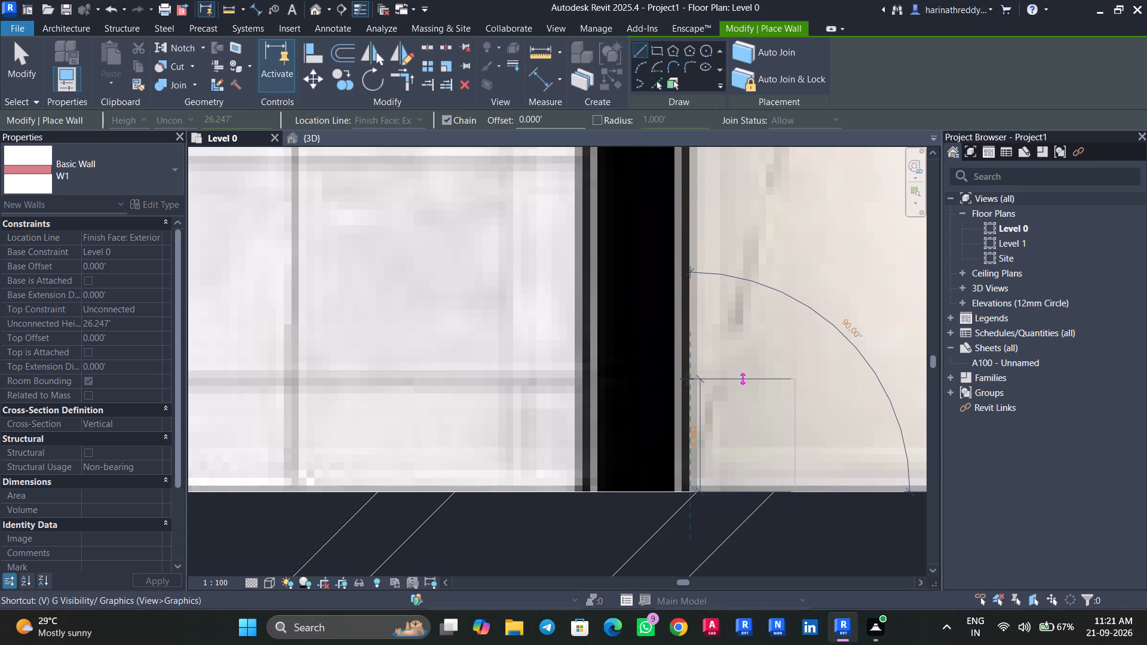
pyautogui.press('space')
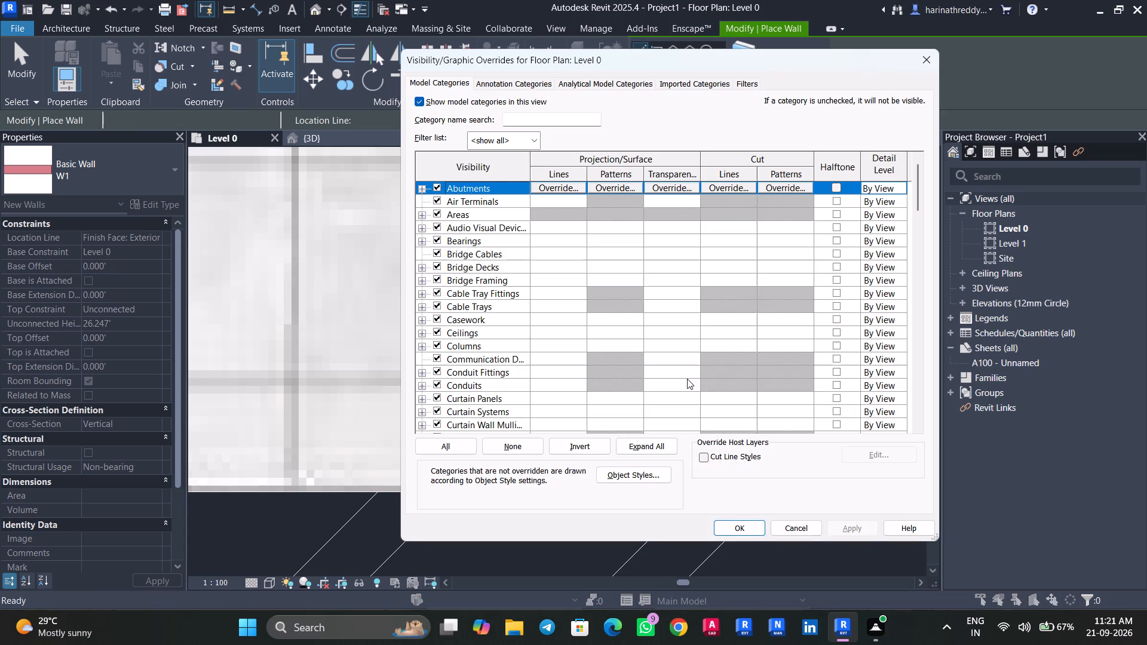
pyautogui.click(930, 66)
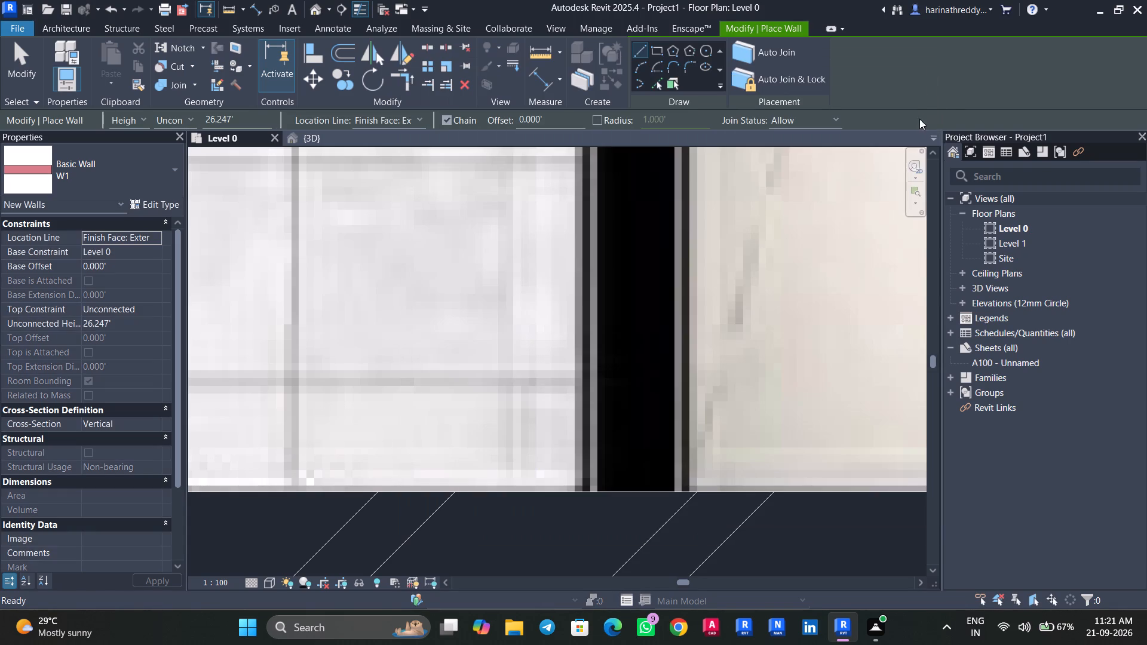
pyautogui.click(690, 491)
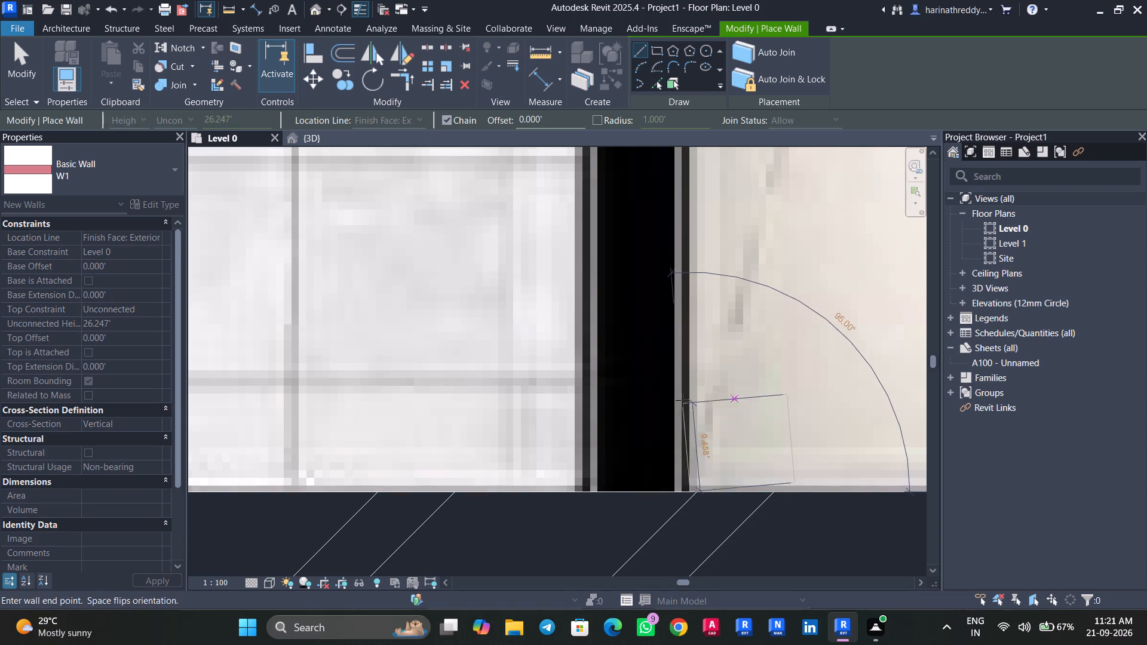
pyautogui.press('space')
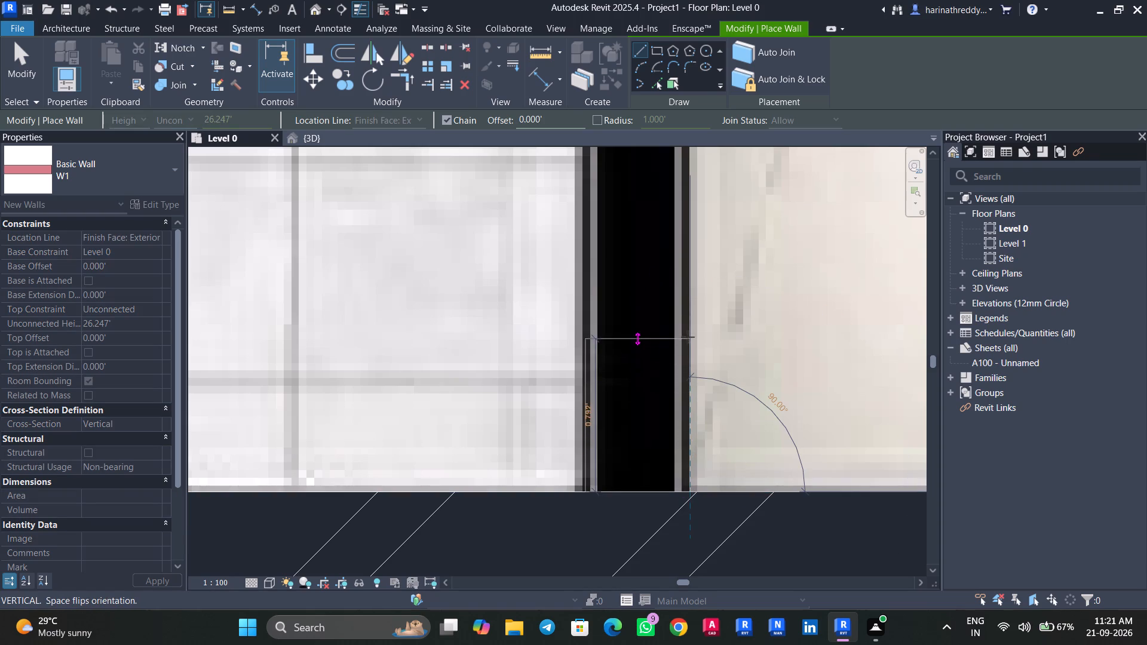
pyautogui.scroll(-9, 689, 332)
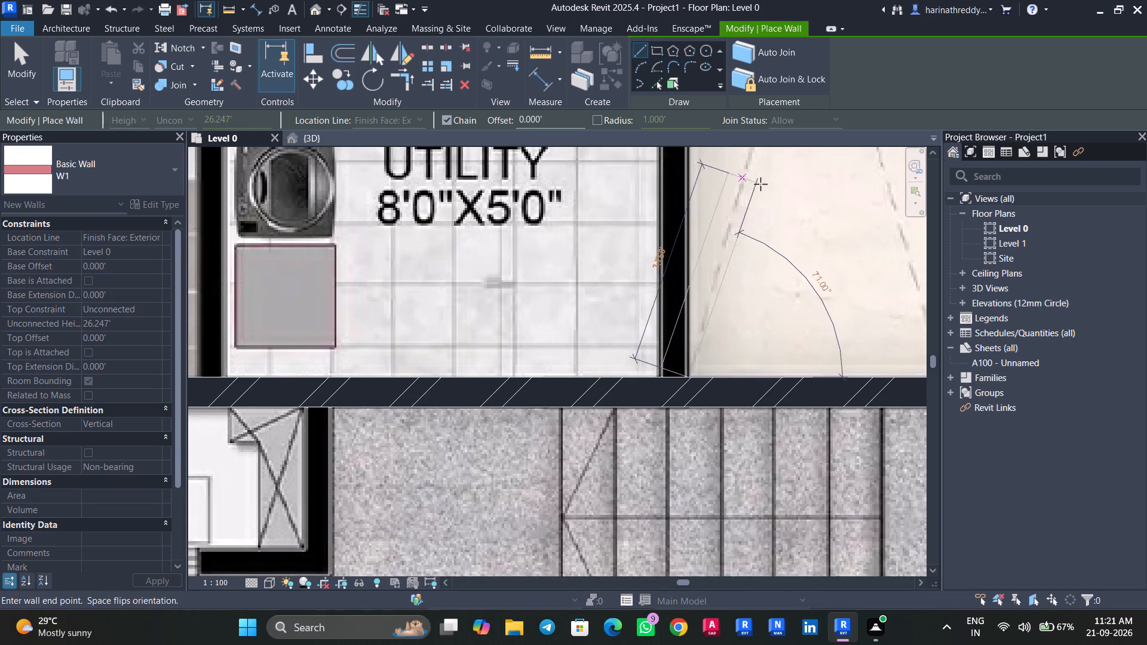
pyautogui.scroll(-1, 768, 203)
pyautogui.moveTo(768, 203); pyautogui.dragTo(851, 561, button='middle')
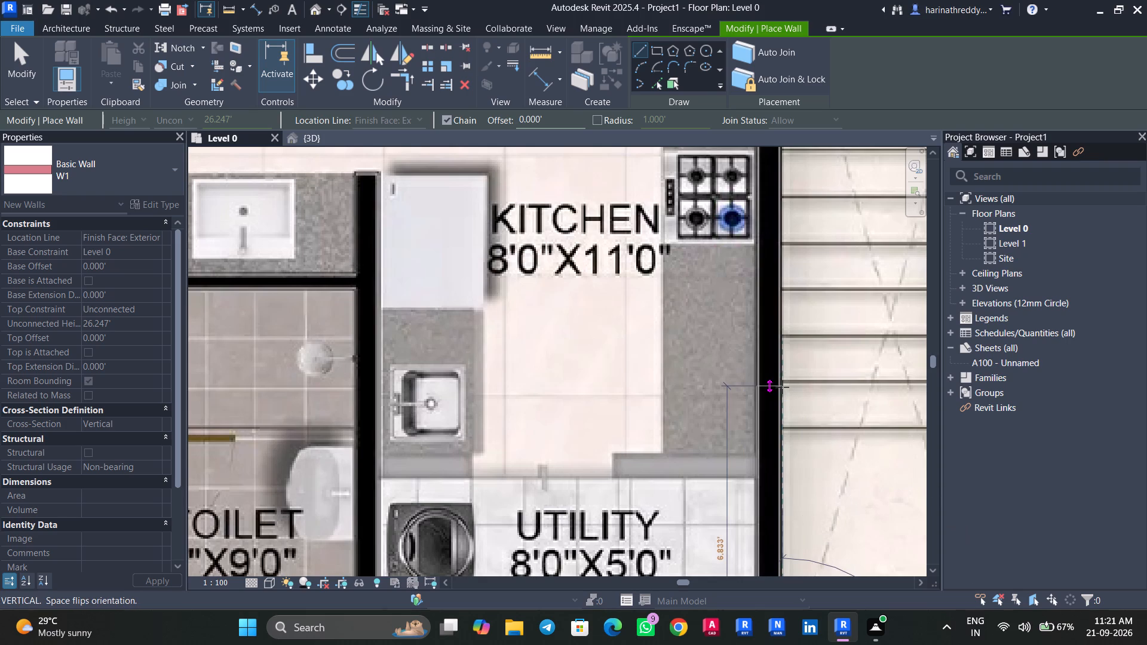
pyautogui.scroll(6, 801, 373)
pyautogui.scroll(-1, 772, 344)
pyautogui.moveTo(772, 343); pyautogui.dragTo(798, 551, button='middle')
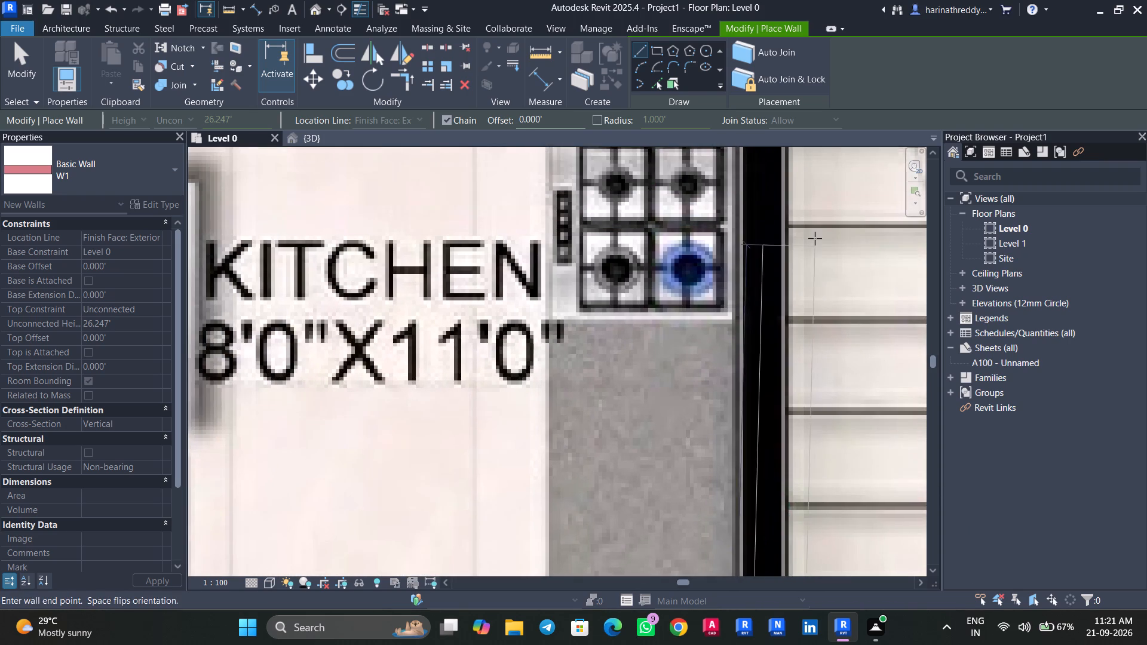
pyautogui.scroll(-12, 814, 235)
pyautogui.scroll(-4, 870, 280)
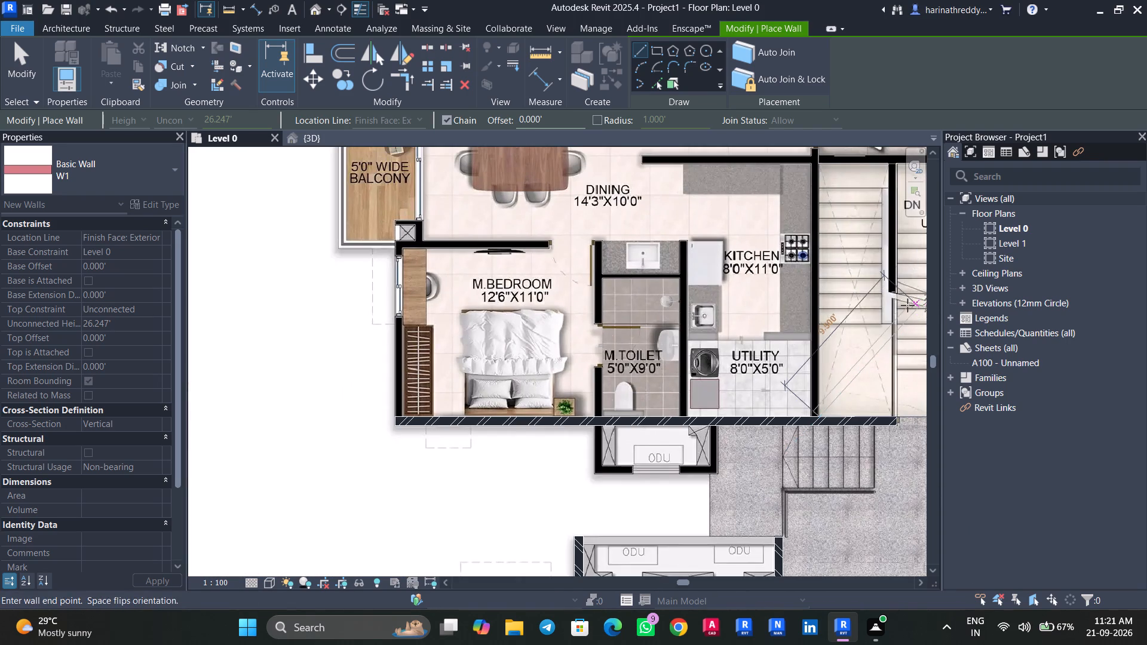
pyautogui.scroll(-2, 823, 291)
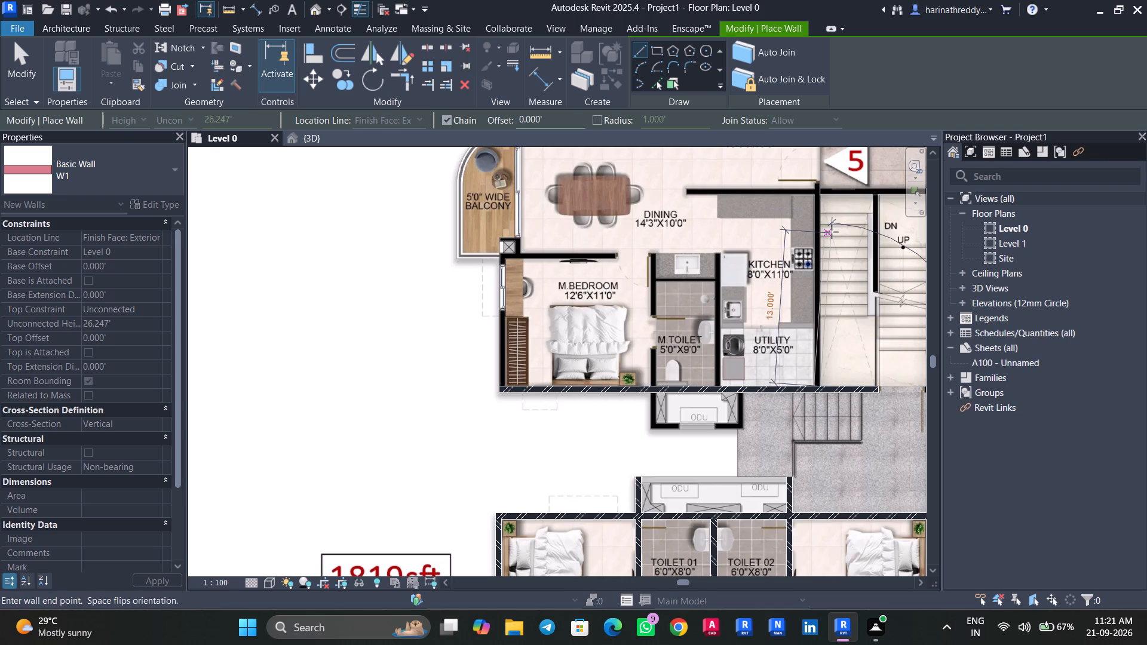
pyautogui.scroll(1, 852, 234)
pyautogui.moveTo(852, 234); pyautogui.dragTo(875, 396, button='middle')
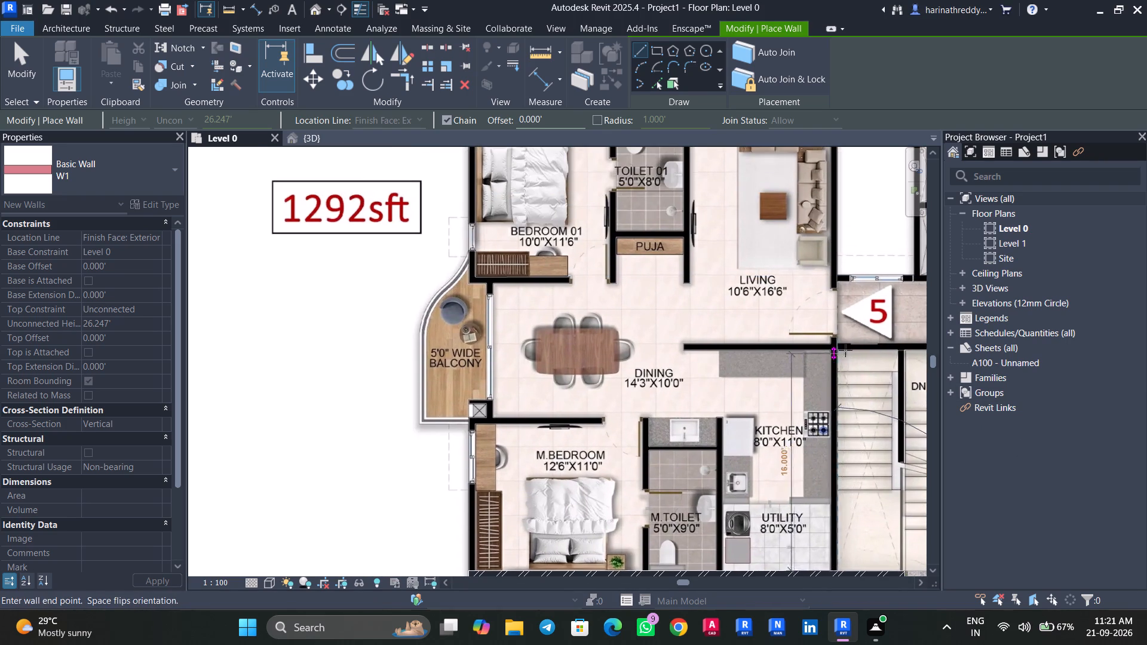
pyautogui.scroll(14, 845, 350)
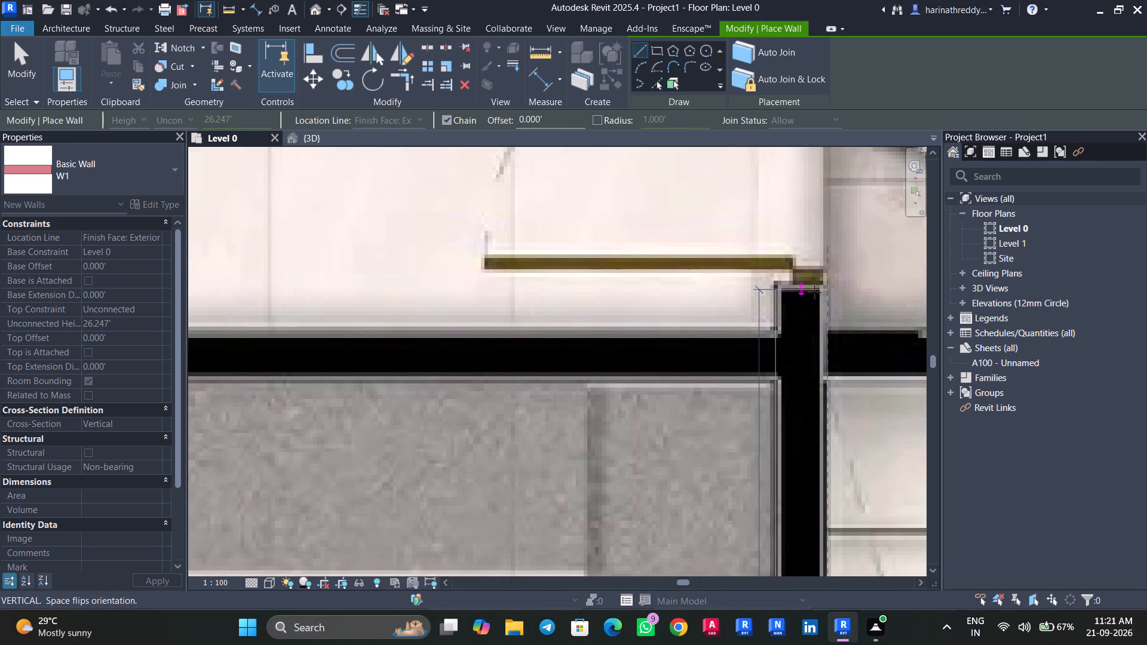
pyautogui.click(814, 288)
pyautogui.press('Escape')
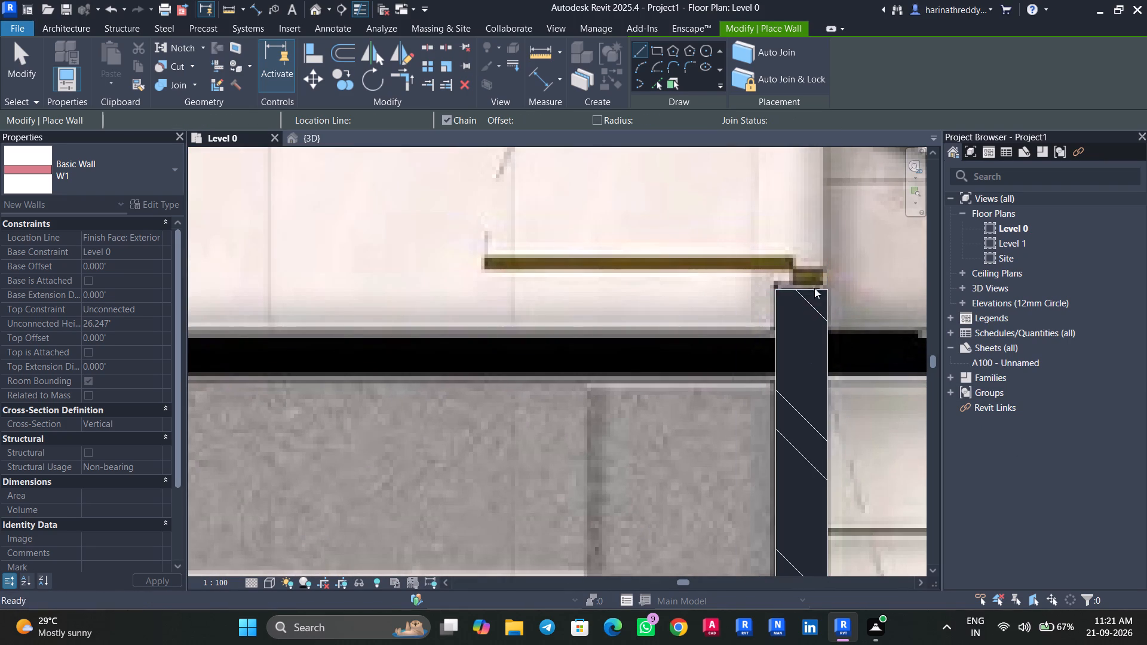
# Draw a W1 wall about 20.6' long from the staircase's upper corner near marker 2, along the KITCHEN's upper edge to the DINING area.
pyautogui.scroll(-5, 833, 326)
pyautogui.moveTo(836, 332); pyautogui.dragTo(736, 318, button='middle')
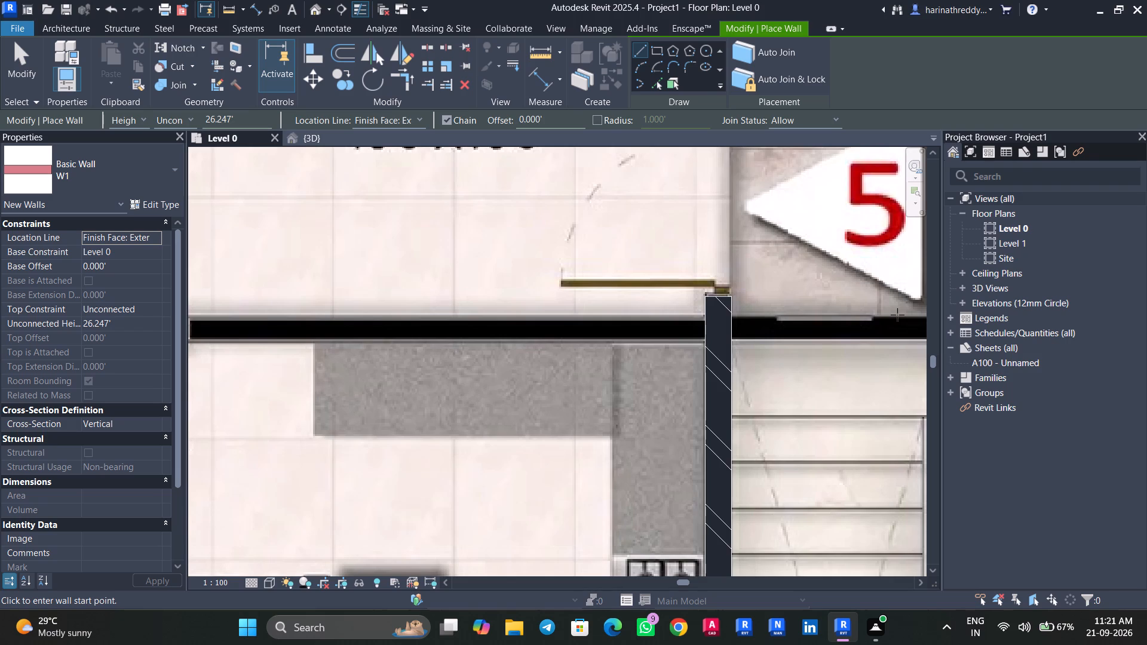
pyautogui.moveTo(734, 240); pyautogui.dragTo(504, 182, button='middle')
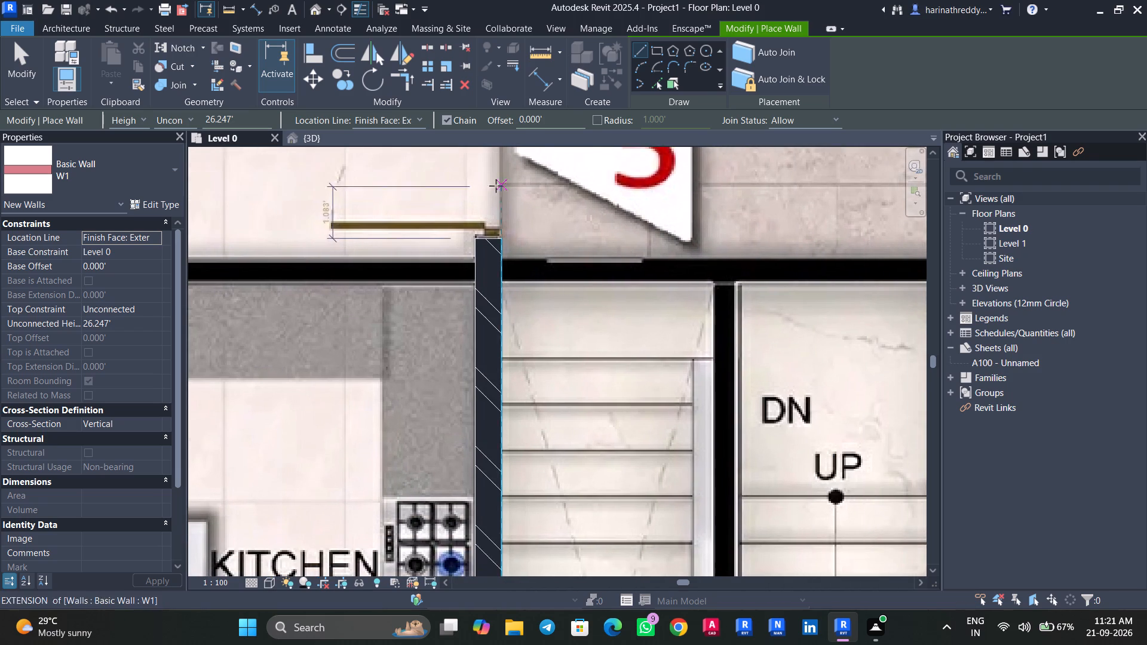
pyautogui.moveTo(721, 253); pyautogui.dragTo(473, 195, button='middle')
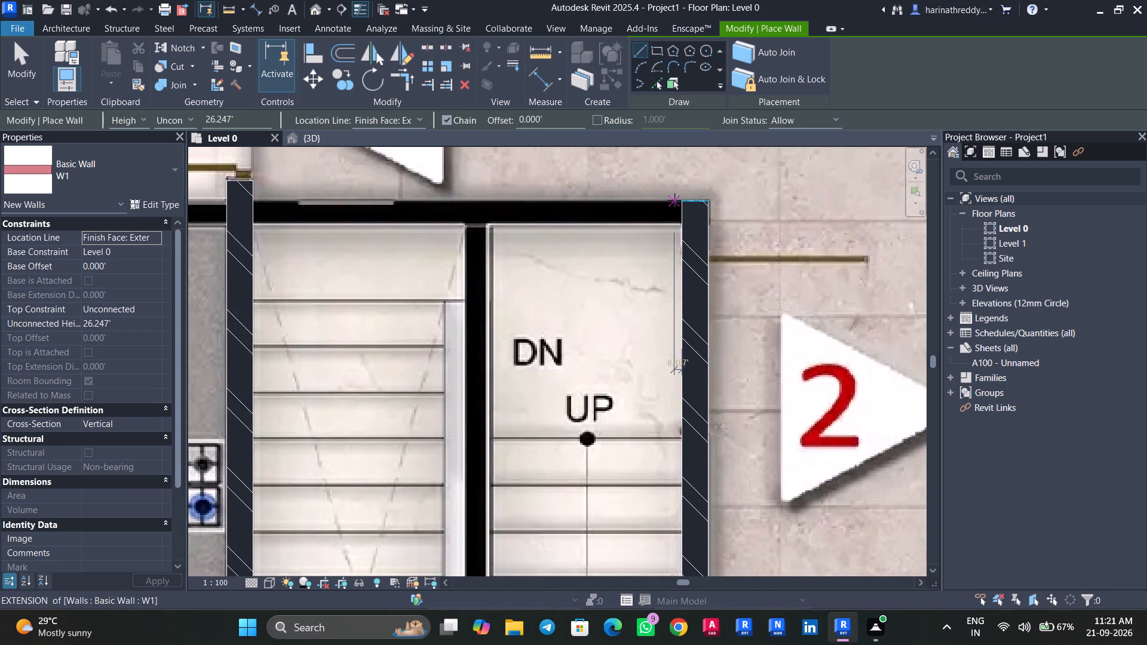
pyautogui.click(683, 202)
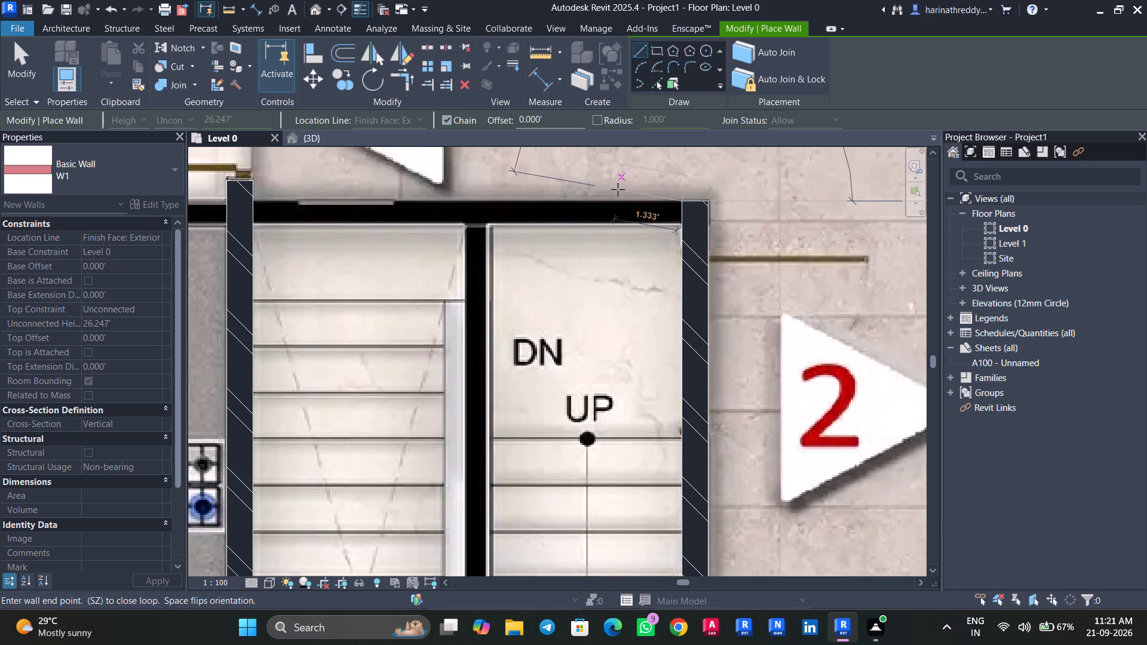
pyautogui.press('space')
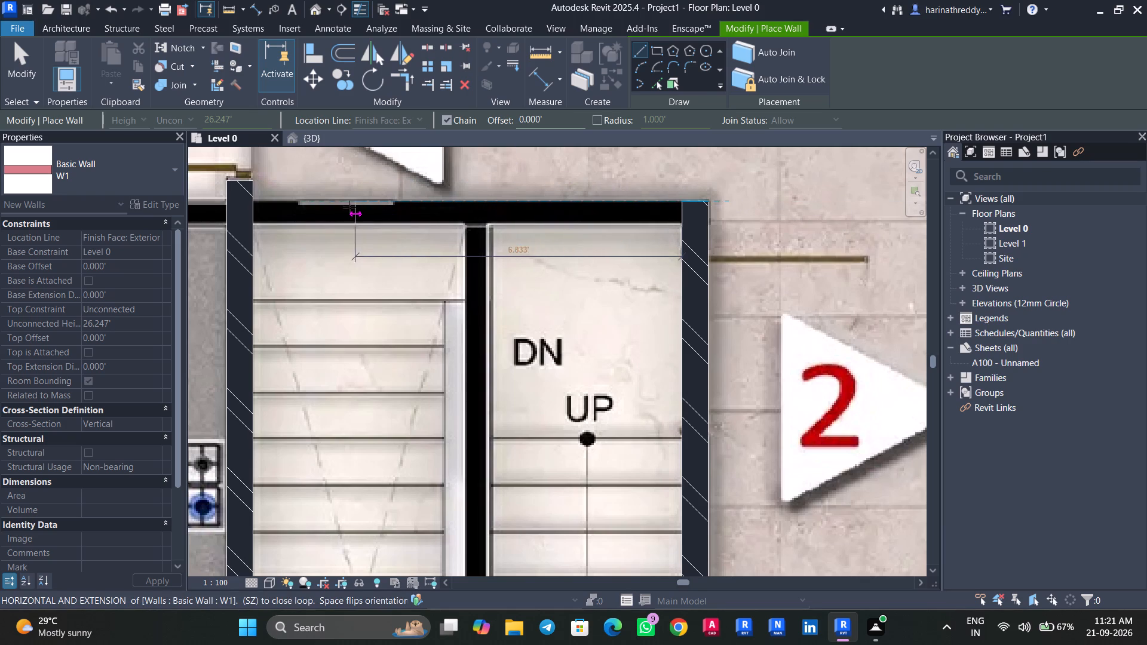
pyautogui.moveTo(334, 207); pyautogui.dragTo(579, 204, button='middle')
pyautogui.moveTo(409, 185); pyautogui.dragTo(643, 225, button='middle')
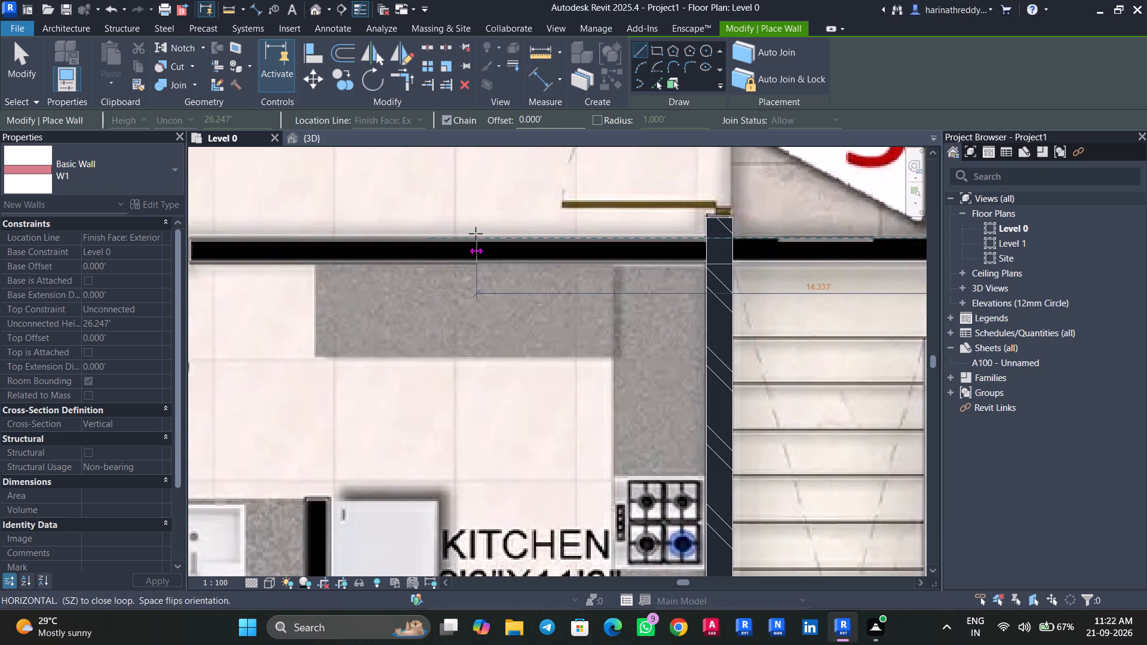
pyautogui.moveTo(474, 234); pyautogui.dragTo(671, 247, button='middle')
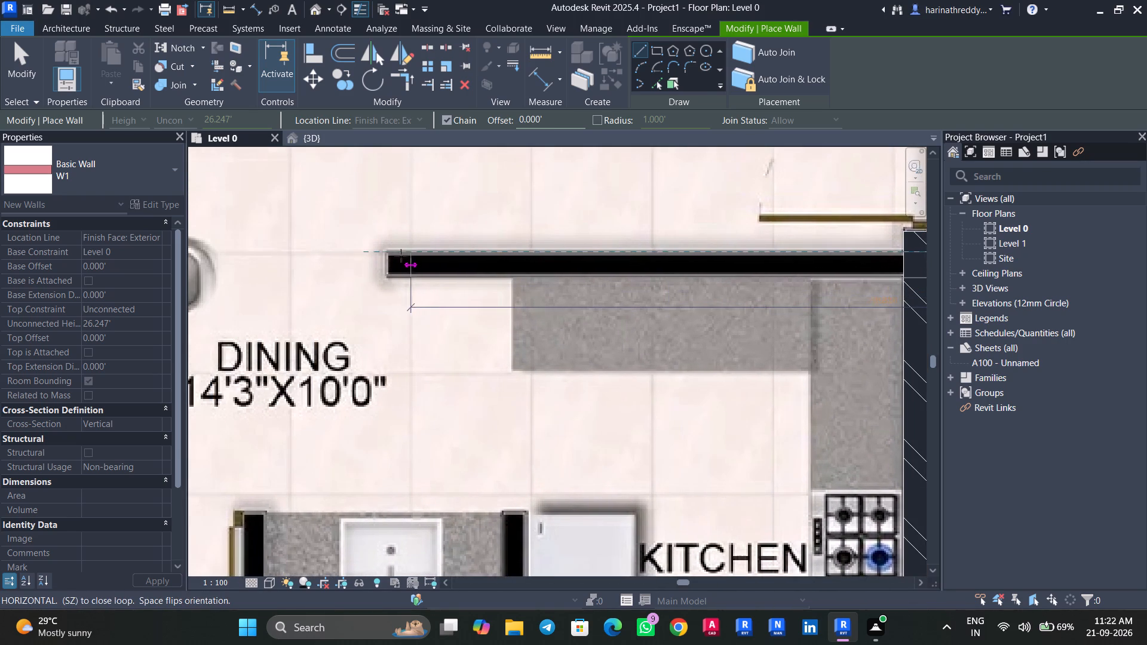
pyautogui.scroll(9, 390, 260)
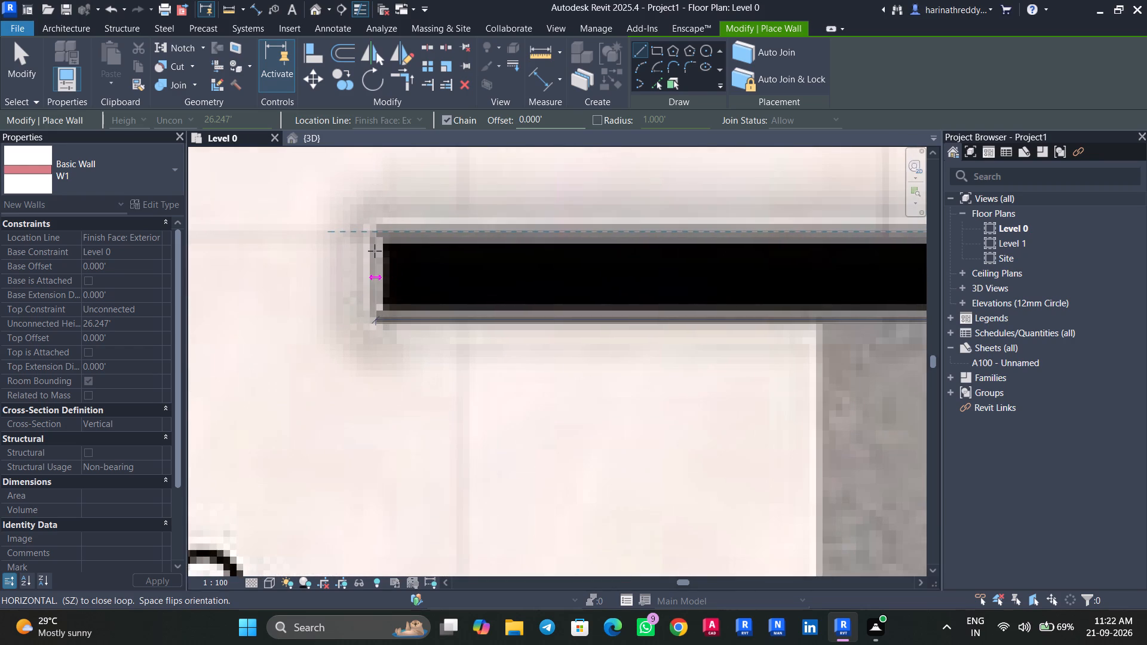
pyautogui.click(375, 251)
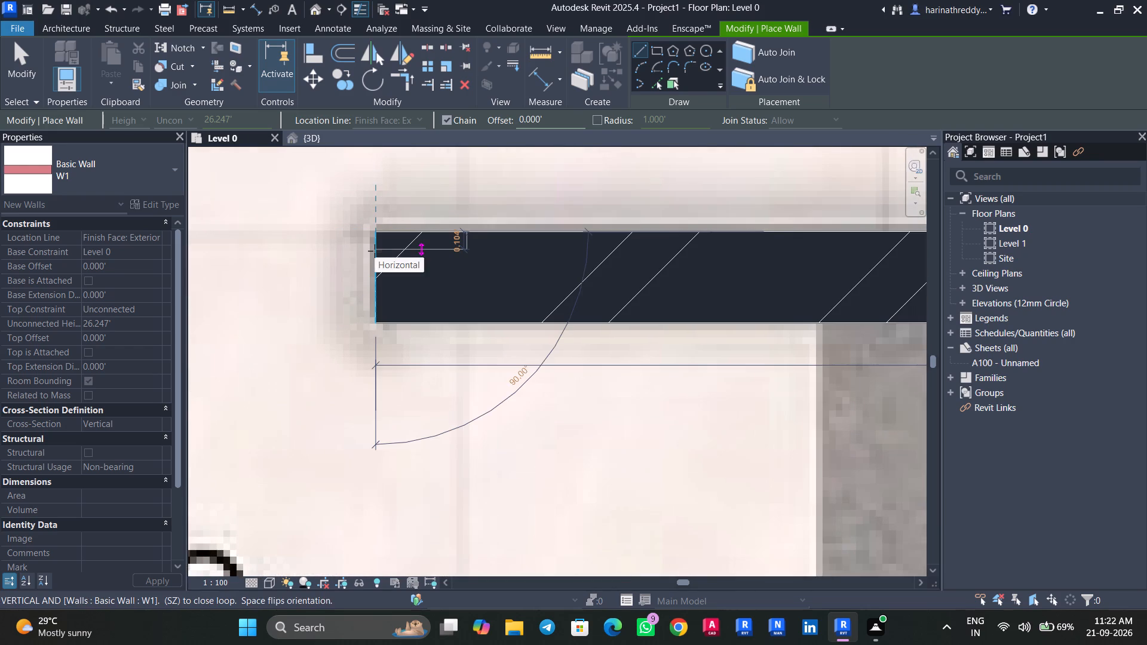
pyautogui.press('Escape')
pyautogui.scroll(-14, 377, 248)
pyautogui.moveTo(464, 263); pyautogui.dragTo(452, 231, button='middle')
pyautogui.press('Escape')
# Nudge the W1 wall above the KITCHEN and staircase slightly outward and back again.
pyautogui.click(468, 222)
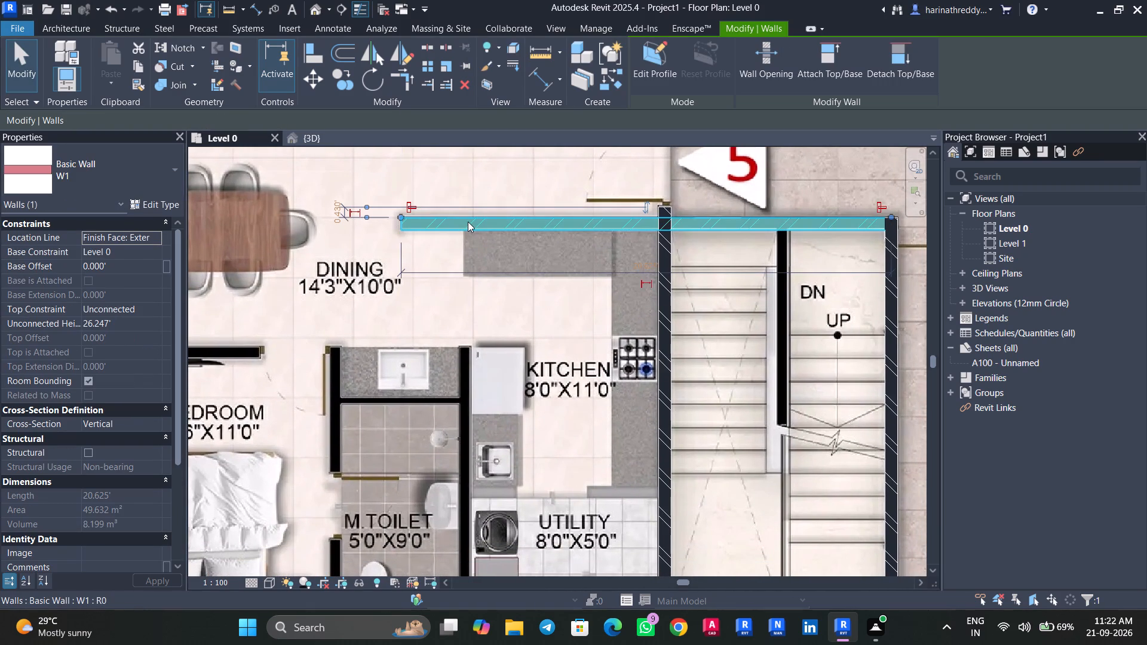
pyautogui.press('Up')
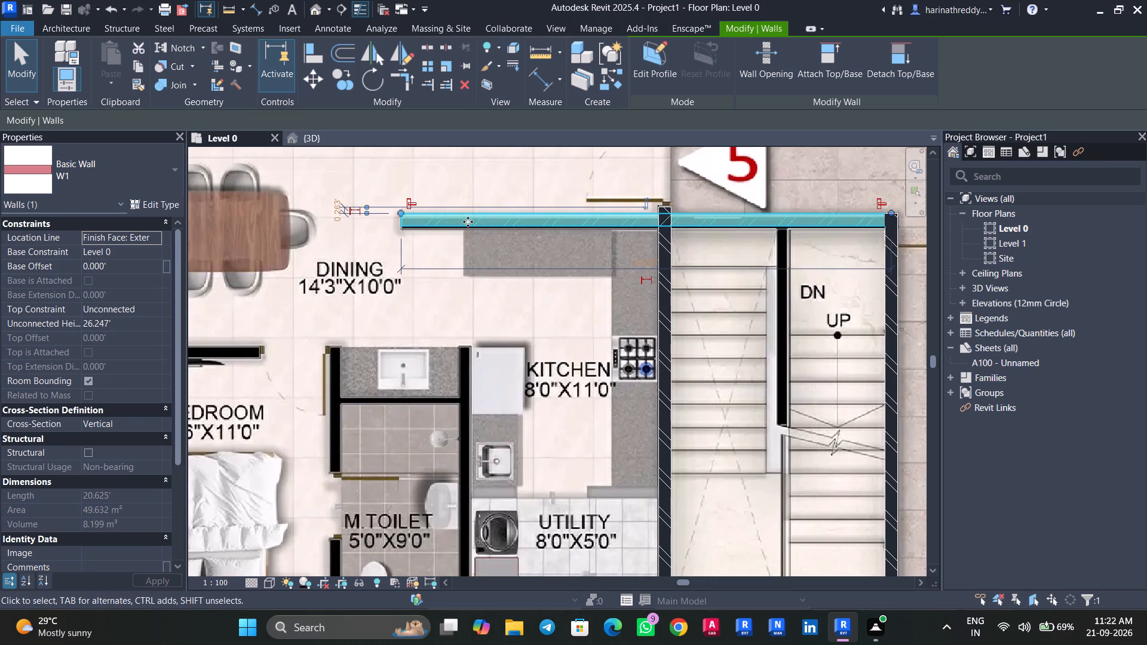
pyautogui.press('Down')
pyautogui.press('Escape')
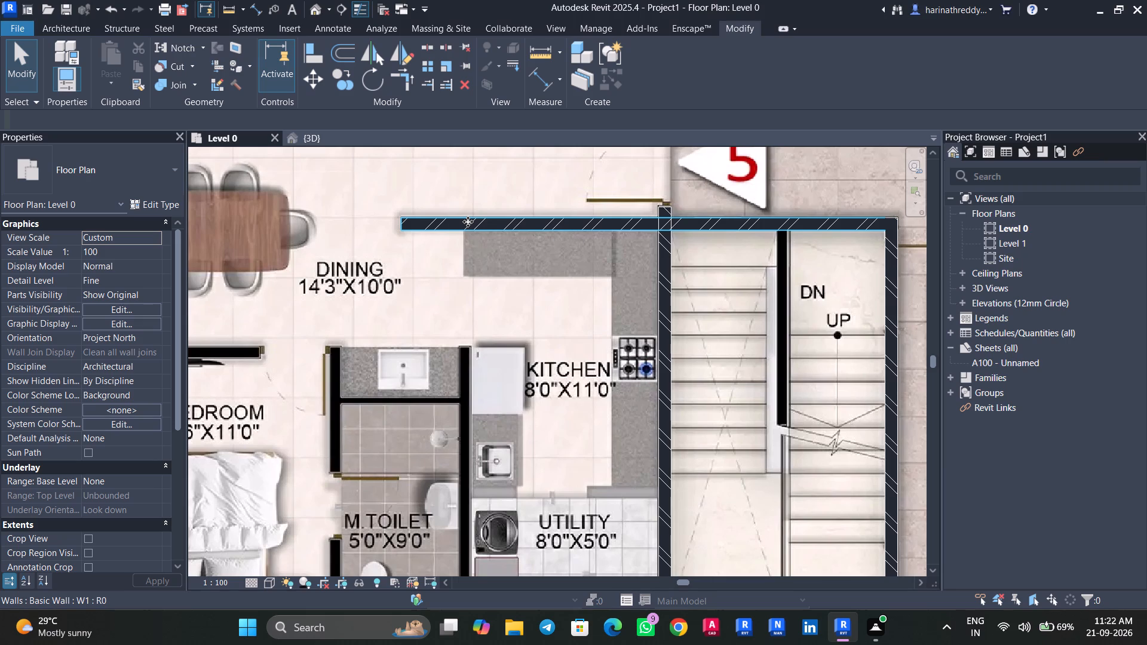
# Draw a W1 wall about 11.5' long along the M.BEDROOM's wardrobe side, from the lower outer wall to the shaft beside the balcony.
pyautogui.moveTo(362, 232); pyautogui.dragTo(575, 167, button='middle')
pyautogui.moveTo(408, 344); pyautogui.dragTo(596, 293, button='middle')
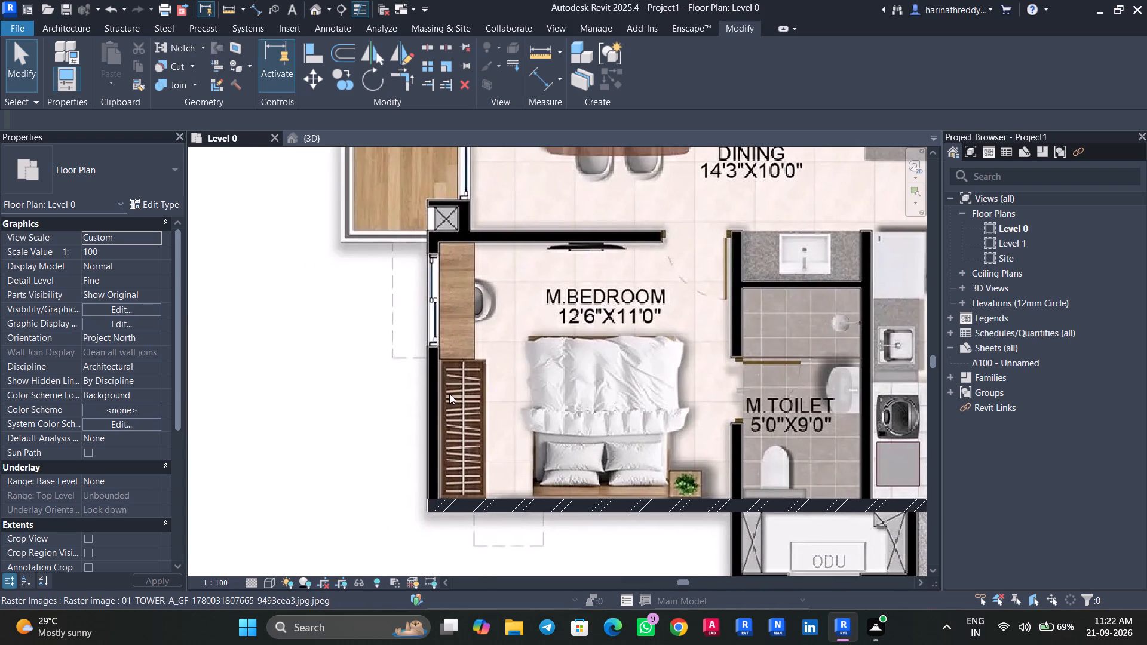
pyautogui.scroll(10, 449, 394)
pyautogui.scroll(-1, 449, 394)
pyautogui.moveTo(449, 394); pyautogui.dragTo(488, 195, button='middle')
pyautogui.scroll(1, 488, 195)
pyautogui.scroll(-1, 432, 327)
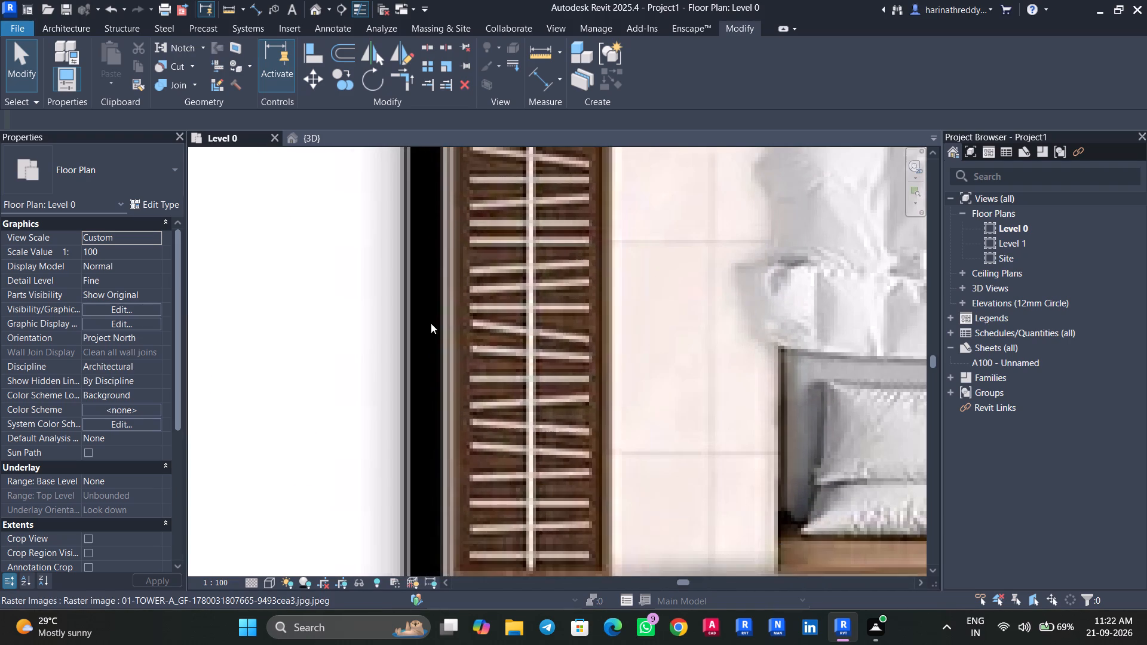
pyautogui.scroll(-3, 407, 303)
pyautogui.write('WA')
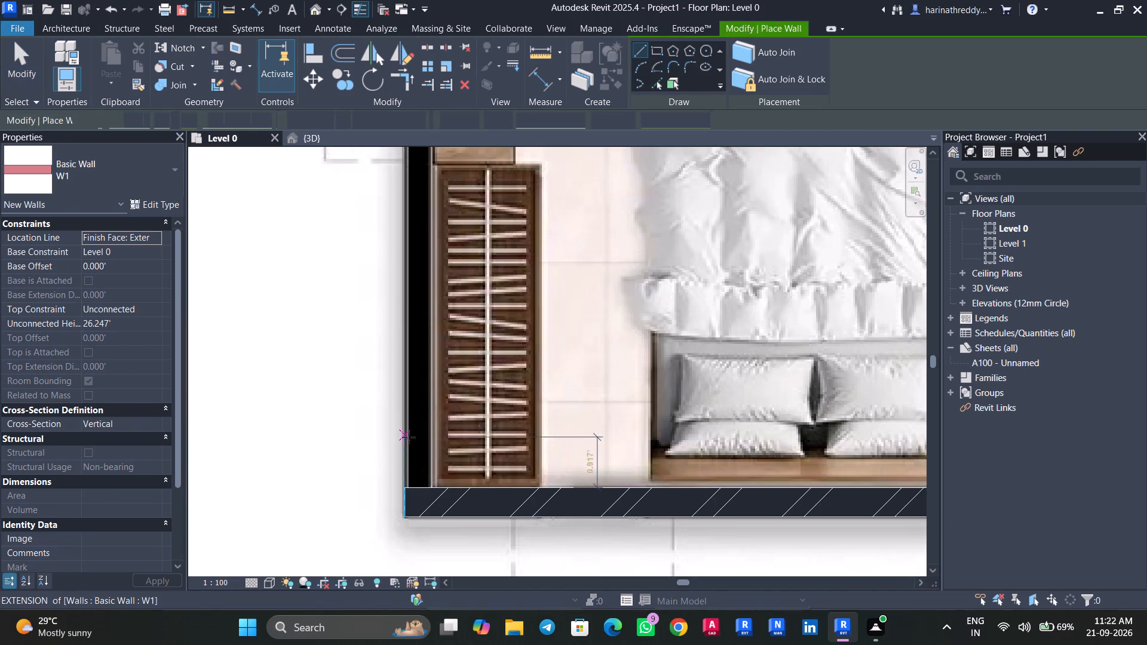
pyautogui.scroll(7, 409, 438)
pyautogui.scroll(-3, 416, 447)
pyautogui.moveTo(415, 419); pyautogui.dragTo(418, 376, button='middle')
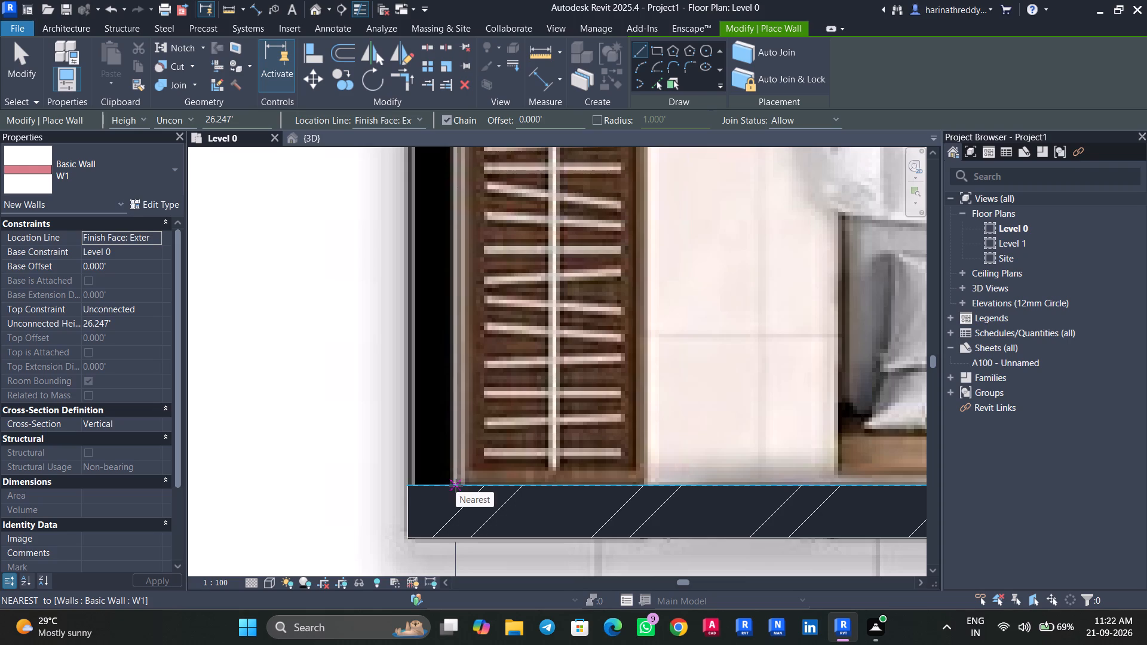
pyautogui.click(456, 486)
pyautogui.press('space')
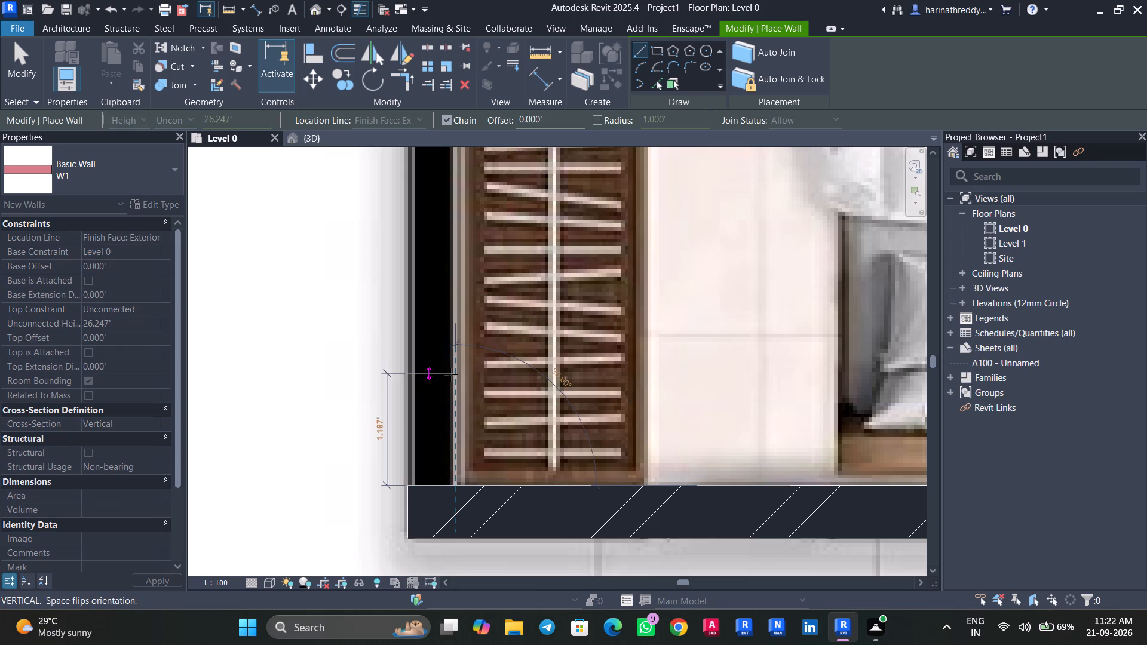
pyautogui.scroll(-8, 458, 251)
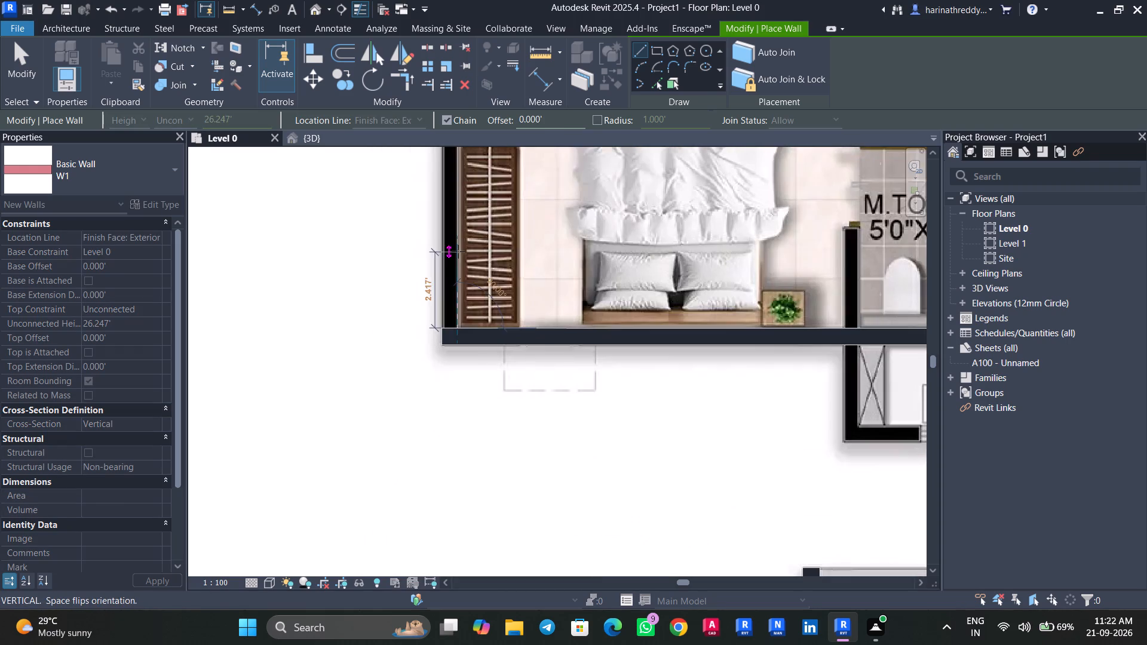
pyautogui.moveTo(458, 239); pyautogui.dragTo(470, 403, button='middle')
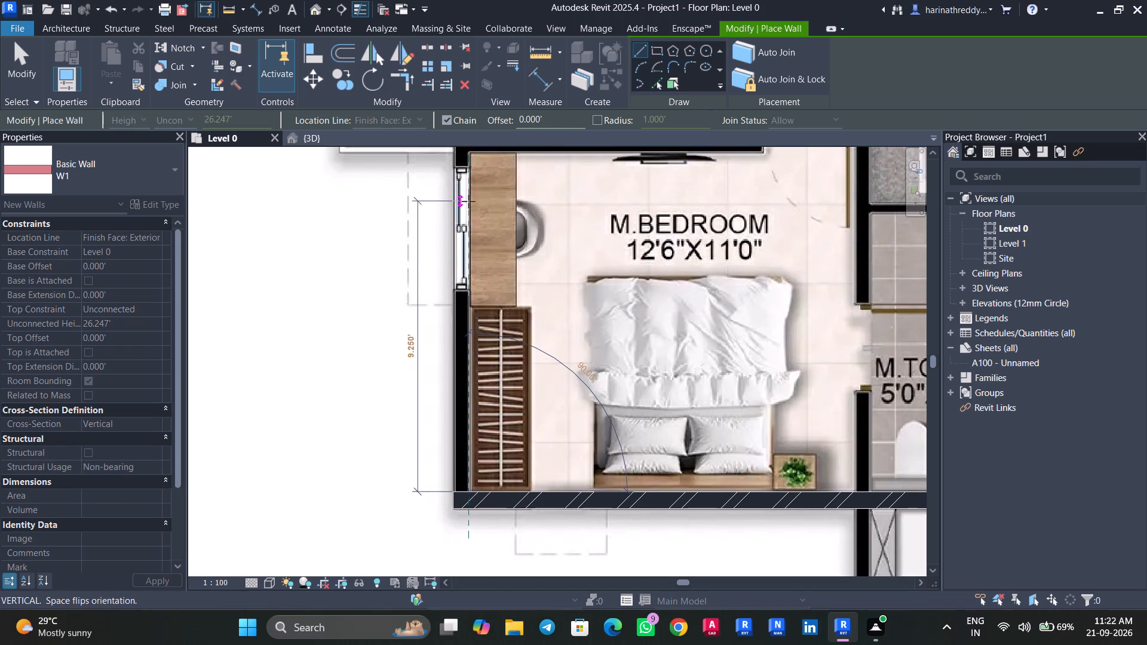
pyautogui.moveTo(468, 201); pyautogui.dragTo(460, 409, button='middle')
pyautogui.scroll(6, 461, 350)
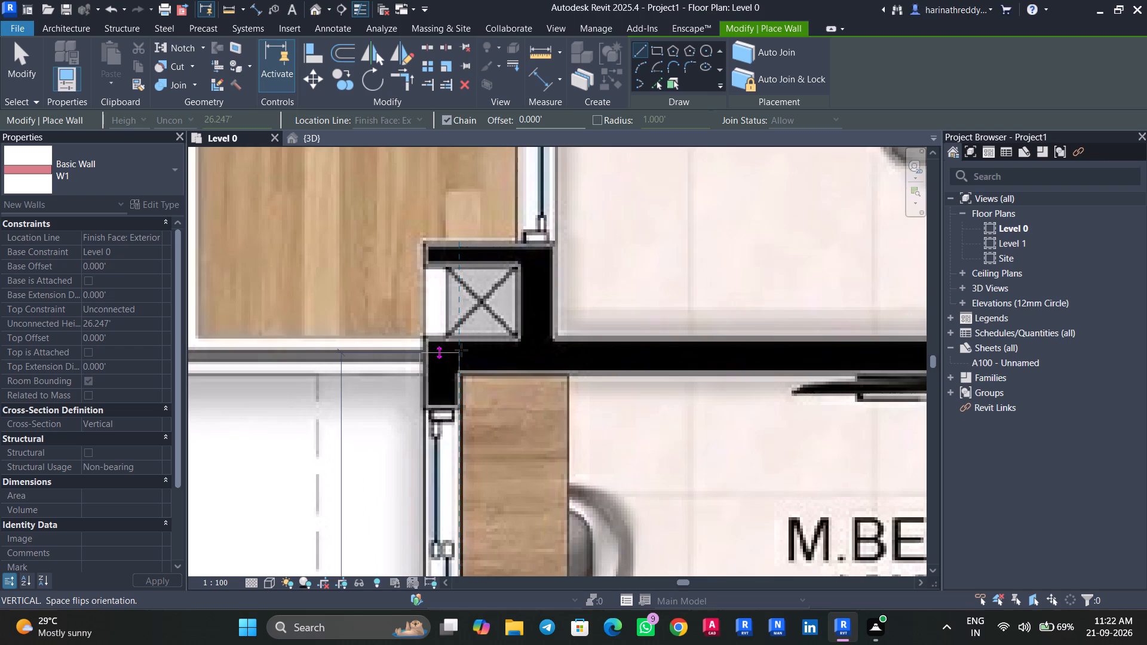
pyautogui.scroll(-1, 464, 347)
pyautogui.scroll(4, 464, 347)
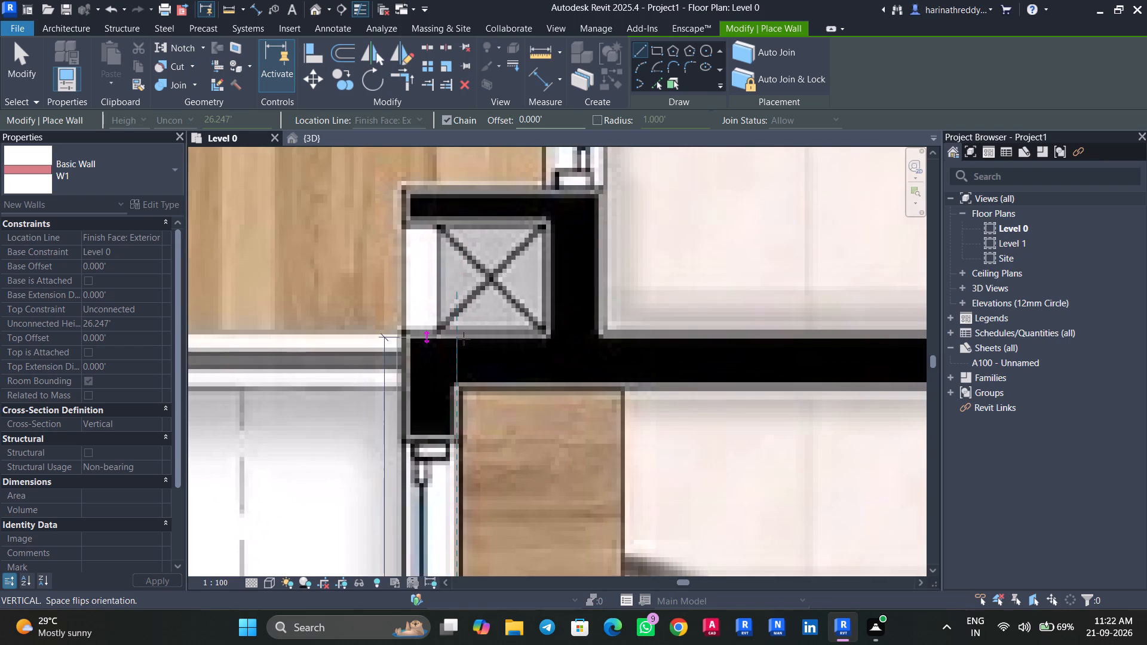
pyautogui.click(464, 339)
pyautogui.press('Escape')
pyautogui.press('Escape')
# Nudge the M.BEDROOM's wardrobe-side W1 wall two increments toward the room to match the plan image.
pyautogui.click(454, 357)
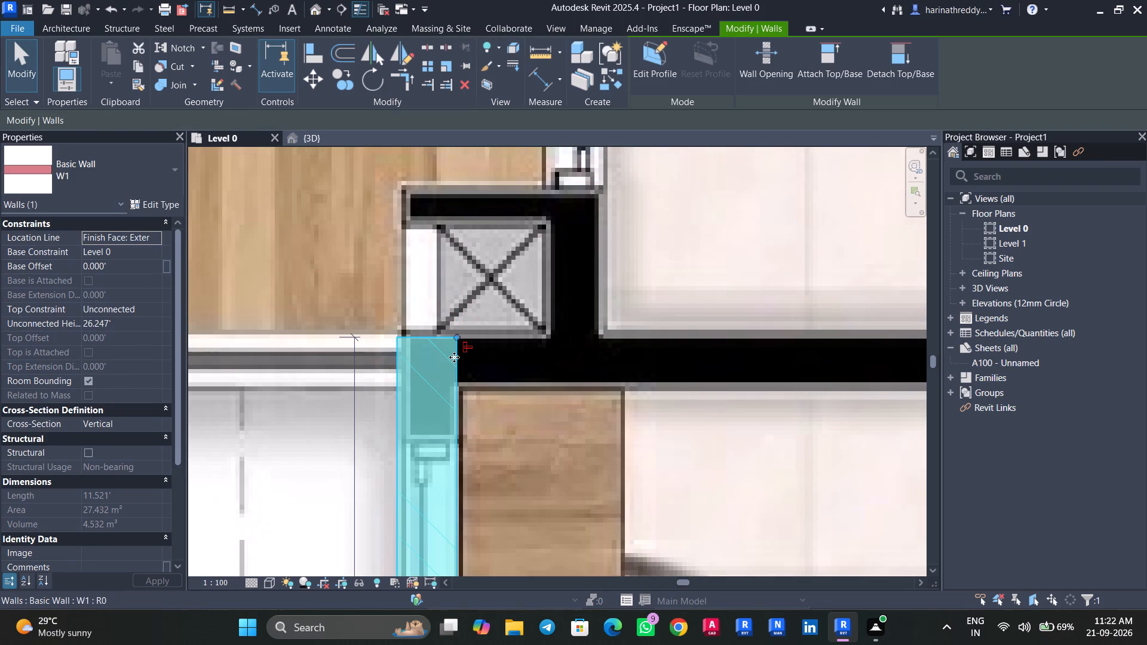
pyautogui.press('Right')
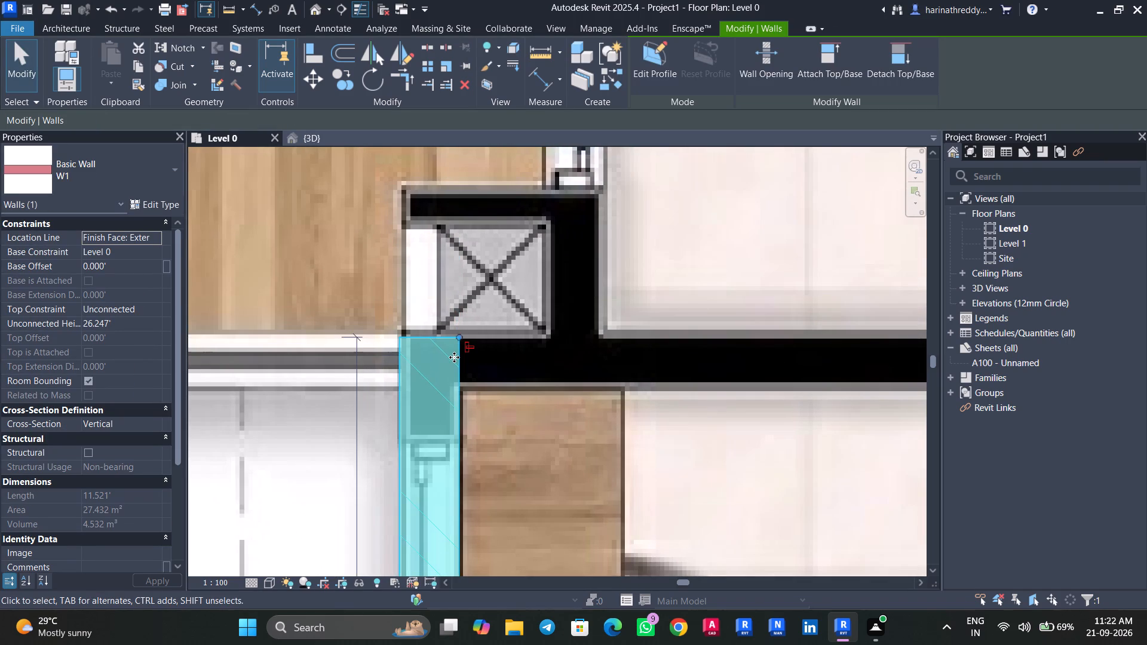
pyautogui.press('Right')
pyautogui.press('Escape')
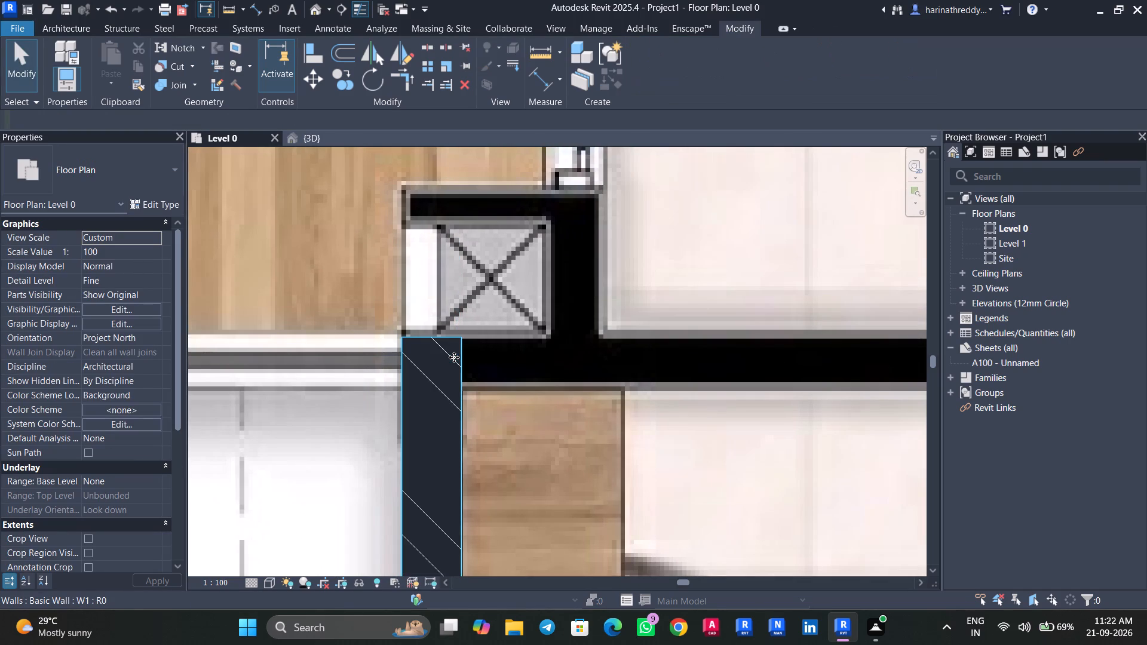
# Draw a W1 wall about 13' long between M.BEDROOM and DINING, from the shaft corner across the door to the wash basin counter.
pyautogui.scroll(3, 480, 360)
pyautogui.write('WA')
pyautogui.click(450, 322)
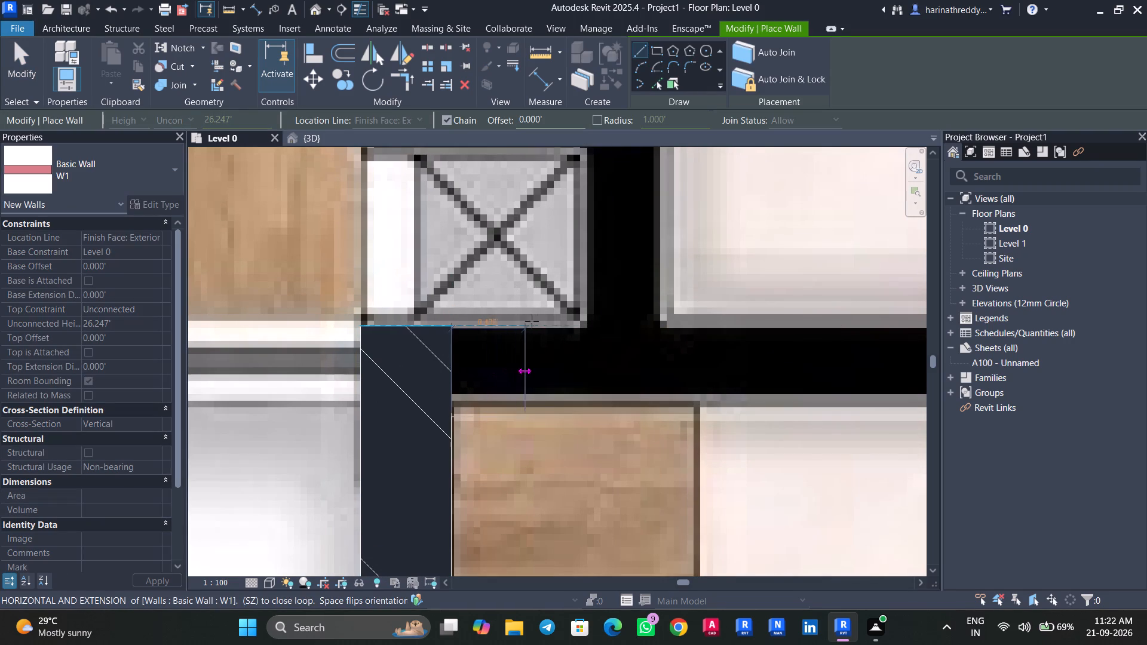
pyautogui.scroll(-4, 660, 329)
pyautogui.moveTo(660, 329); pyautogui.dragTo(463, 322, button='middle')
pyautogui.scroll(-1, 464, 322)
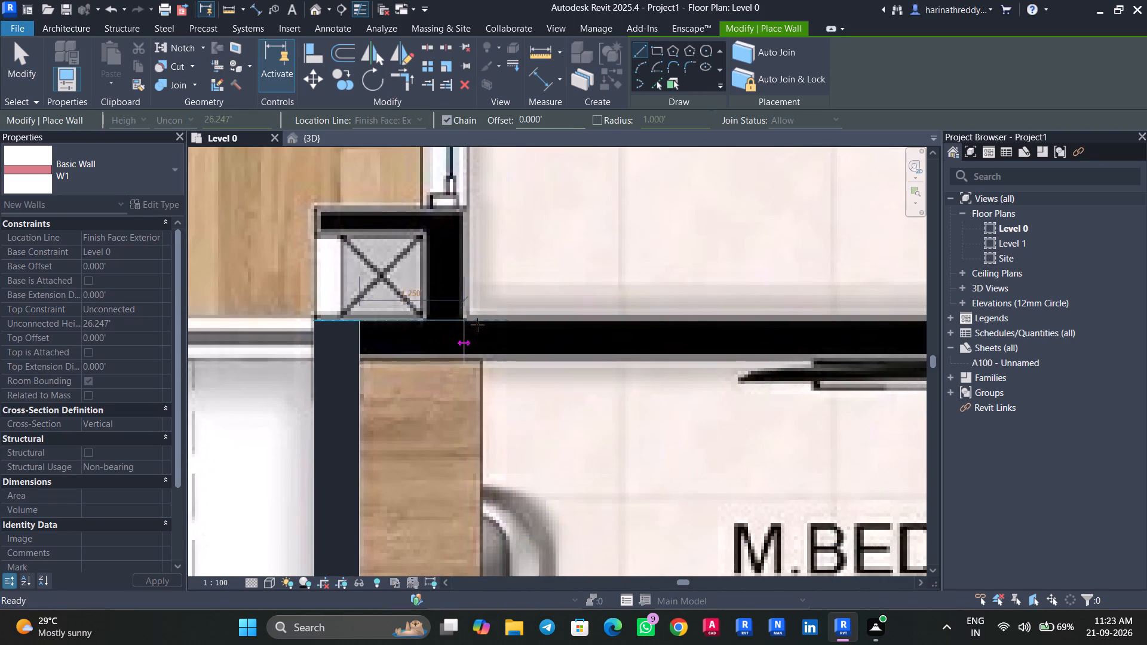
pyautogui.moveTo(632, 322); pyautogui.dragTo(336, 327, button='middle')
pyautogui.scroll(-5, 738, 311)
pyautogui.moveTo(738, 311); pyautogui.dragTo(529, 318, button='middle')
pyautogui.scroll(5, 711, 320)
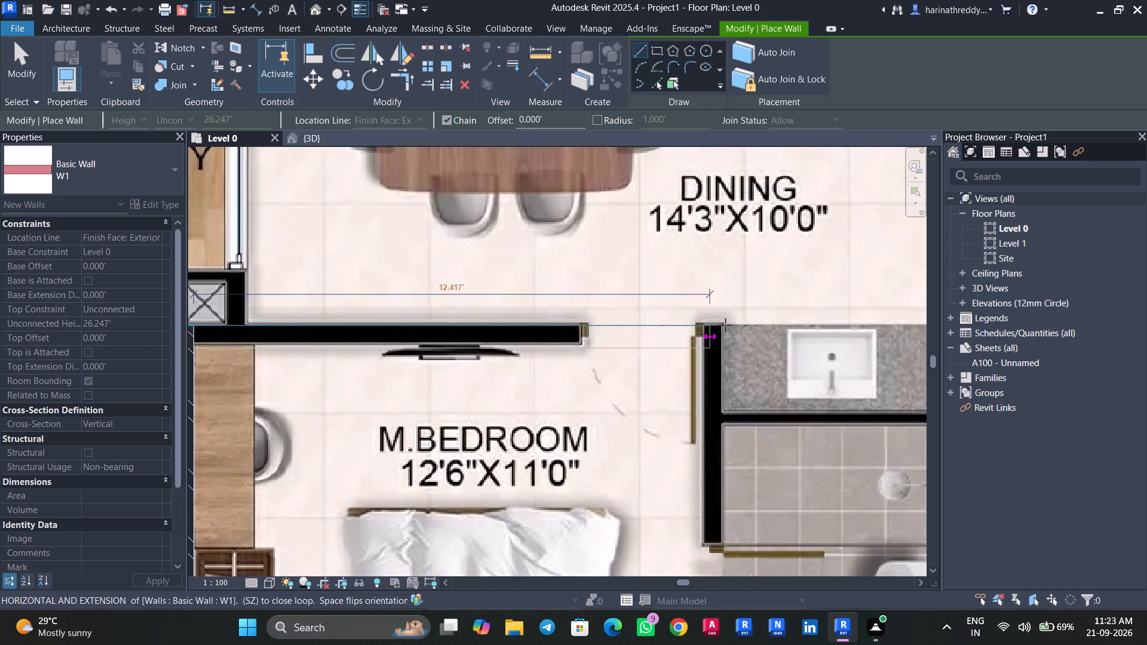
pyautogui.scroll(9, 725, 325)
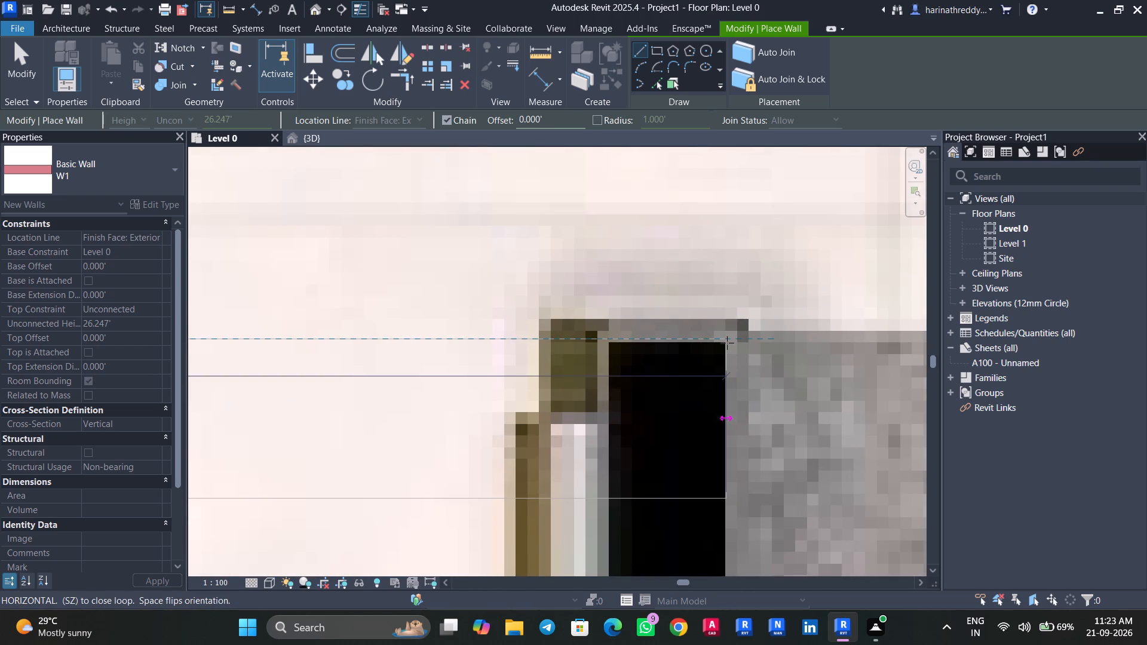
pyautogui.click(727, 343)
pyautogui.press('Escape')
pyautogui.scroll(-17, 727, 343)
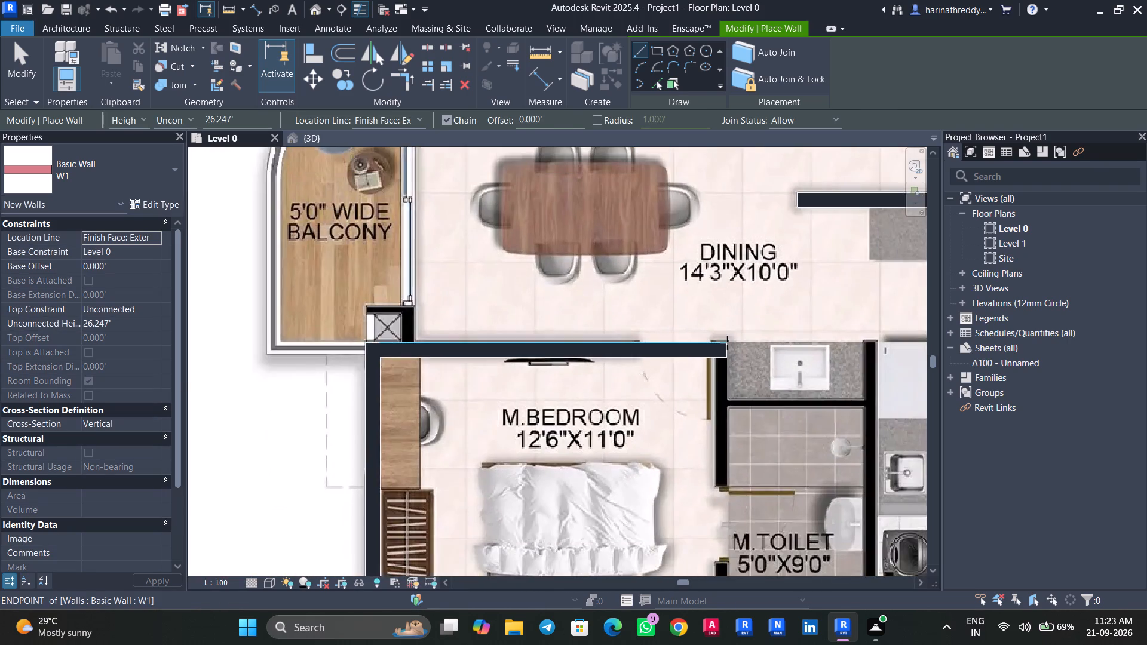
pyautogui.scroll(-1, 727, 343)
pyautogui.press('Escape')
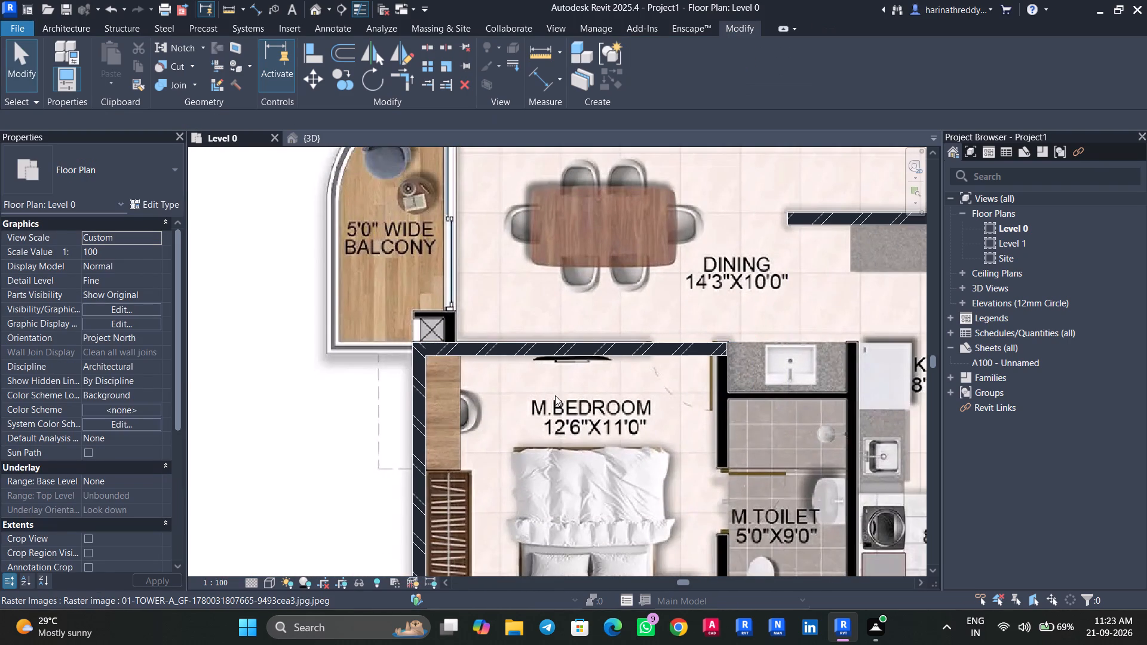
# Nudge the W1 wall between M.BEDROOM and DINING one increment toward DINING to match the plan image.
pyautogui.scroll(7, 514, 392)
pyautogui.click(444, 293)
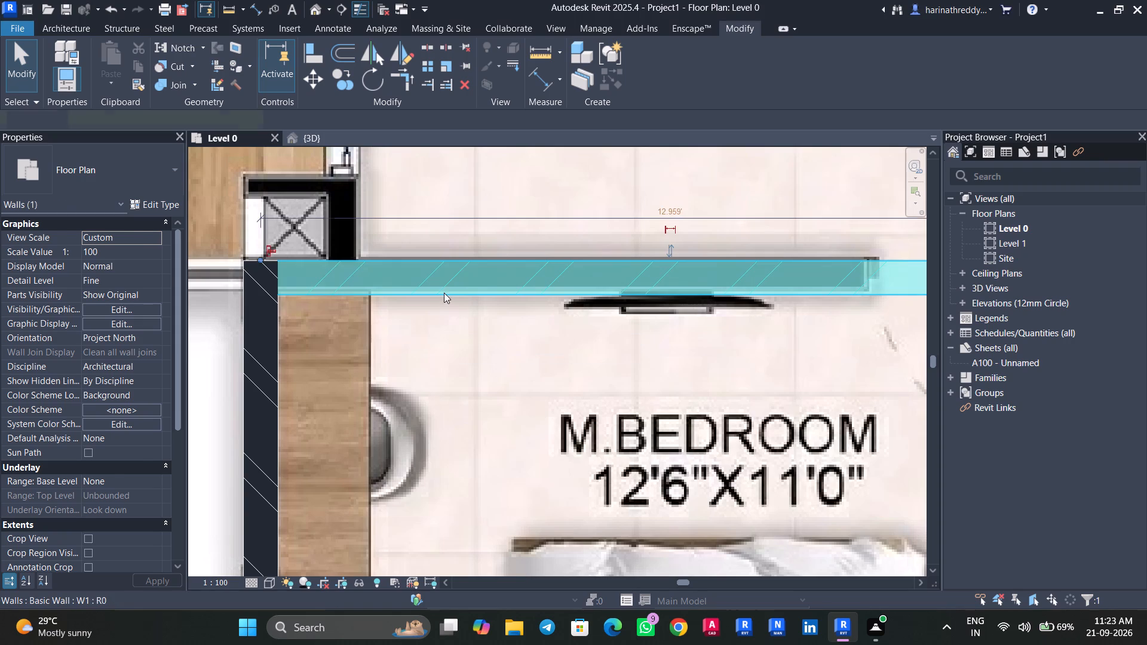
pyautogui.press('Up')
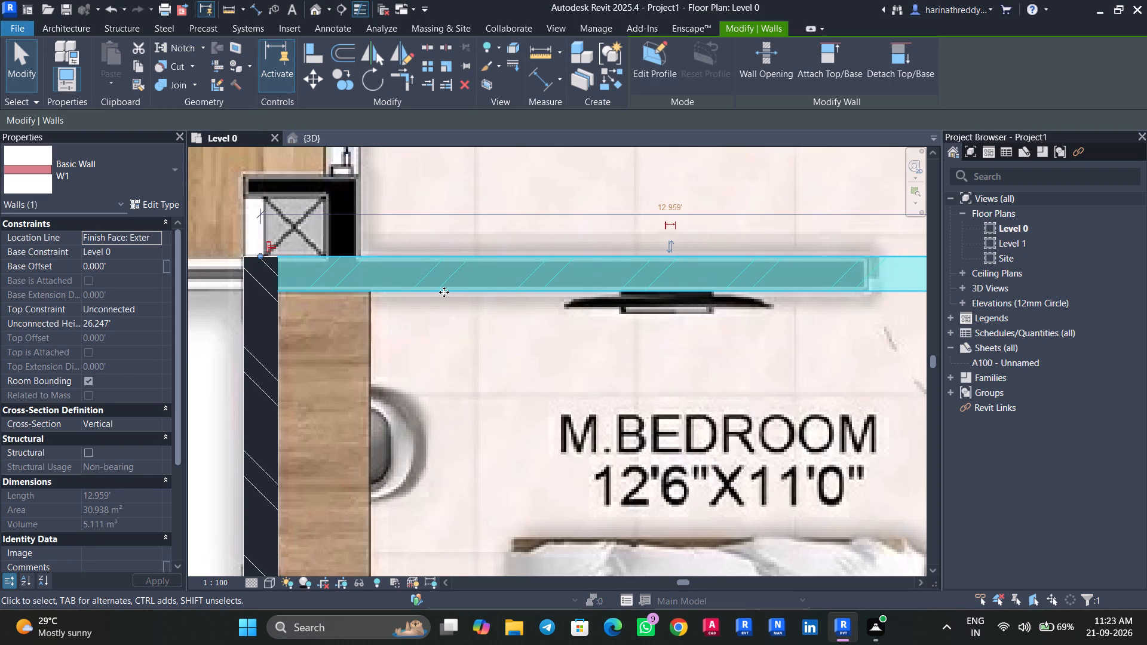
pyautogui.press('Escape')
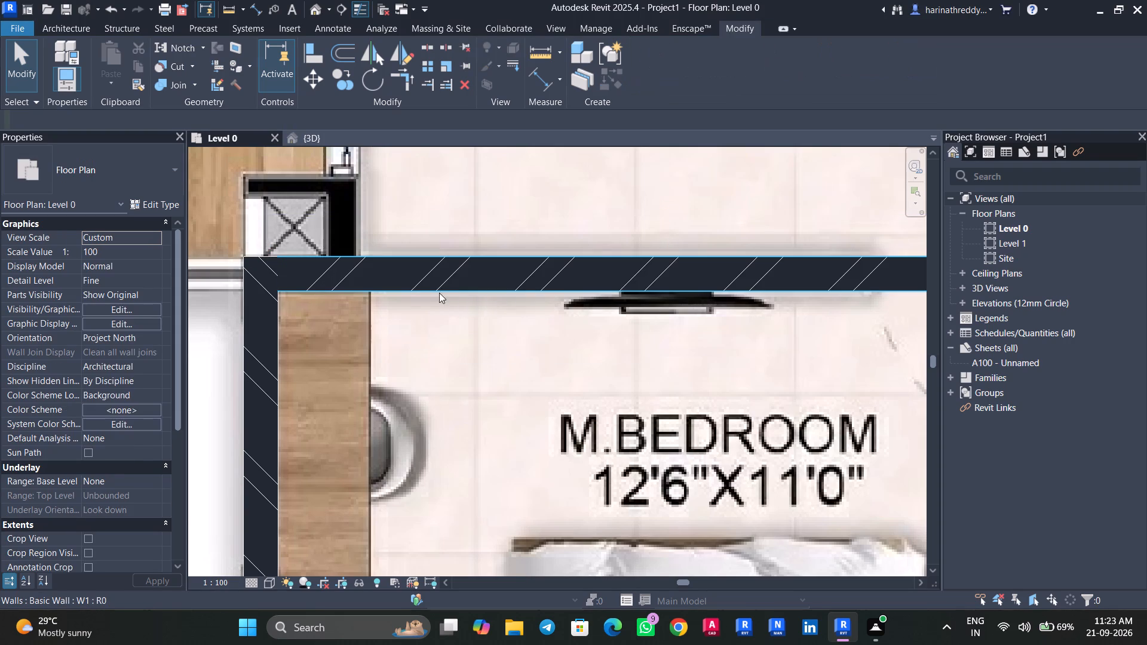
# Draw a W1 wall about 14.6' long between M.BEDROOM and M.TOILET, from the DINING-side wall's end to the ODU ledge's outer corner.
pyautogui.scroll(-5, 440, 297)
pyautogui.moveTo(596, 327); pyautogui.dragTo(369, 260, button='middle')
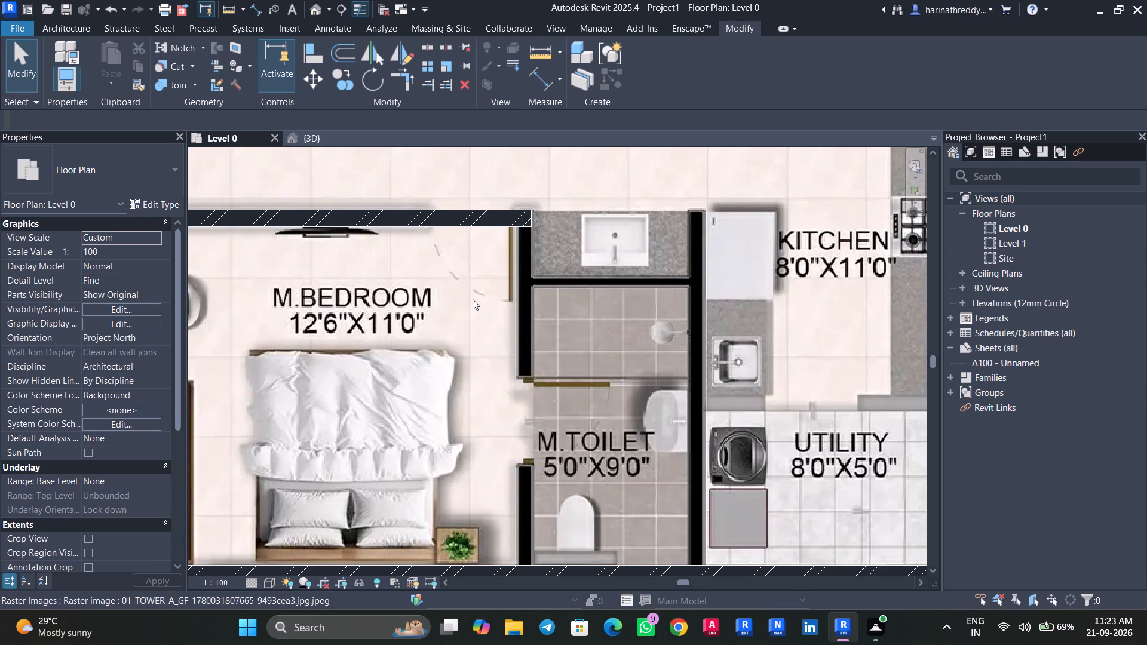
pyautogui.write('WA')
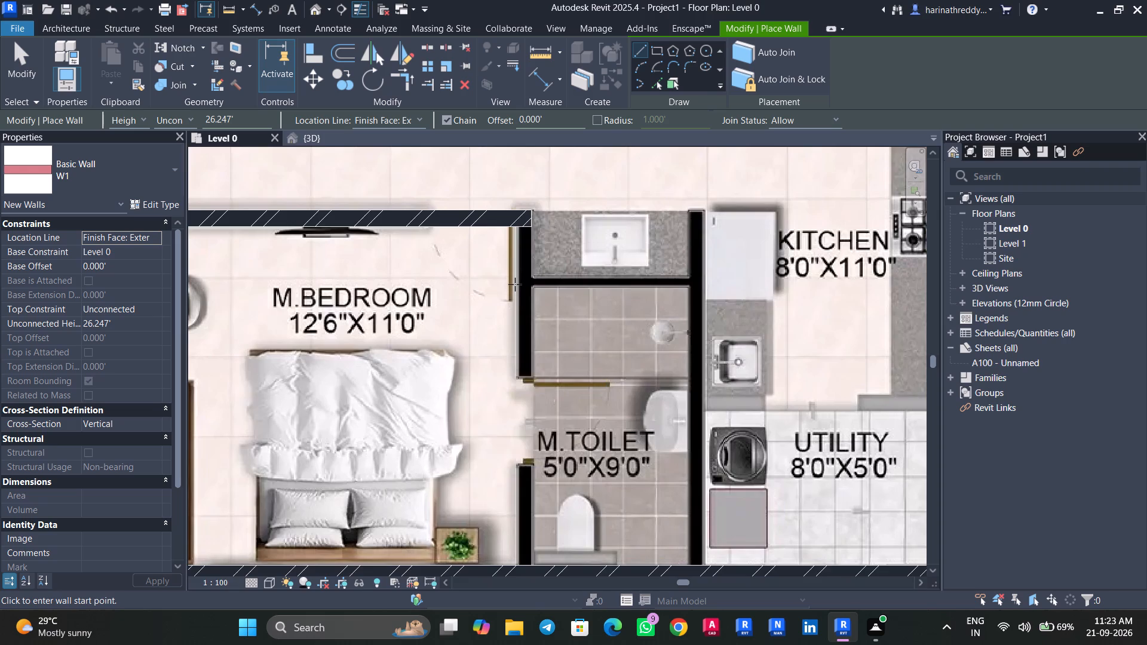
pyautogui.scroll(7, 517, 272)
pyautogui.moveTo(560, 211); pyautogui.dragTo(557, 289, button='middle')
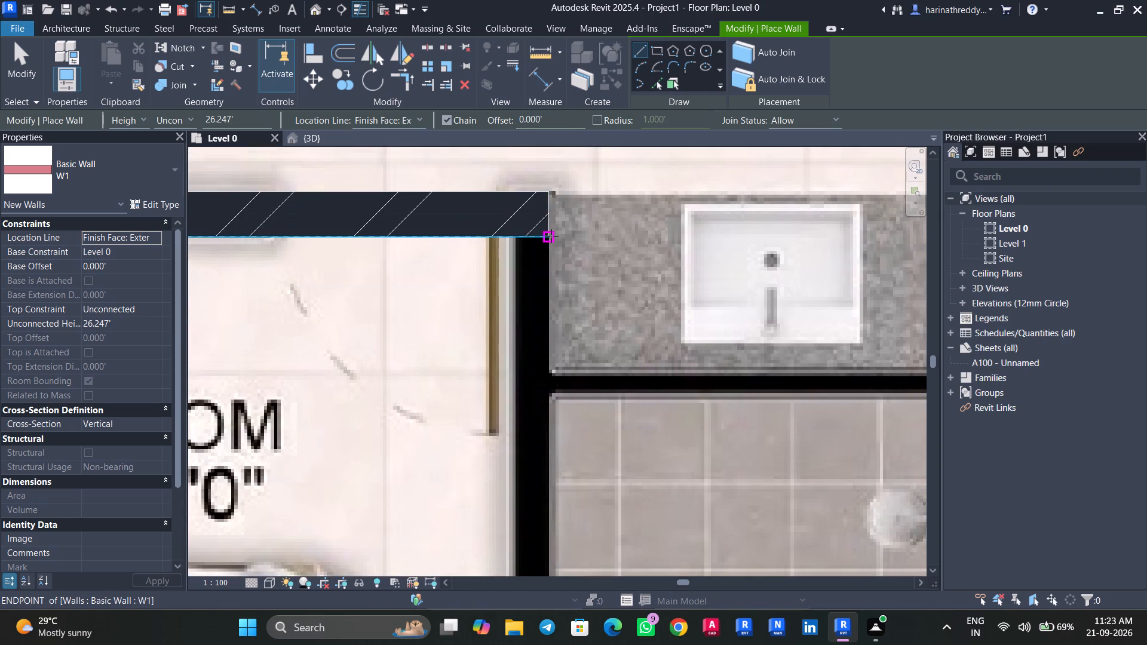
pyautogui.click(551, 236)
pyautogui.scroll(-1, 548, 361)
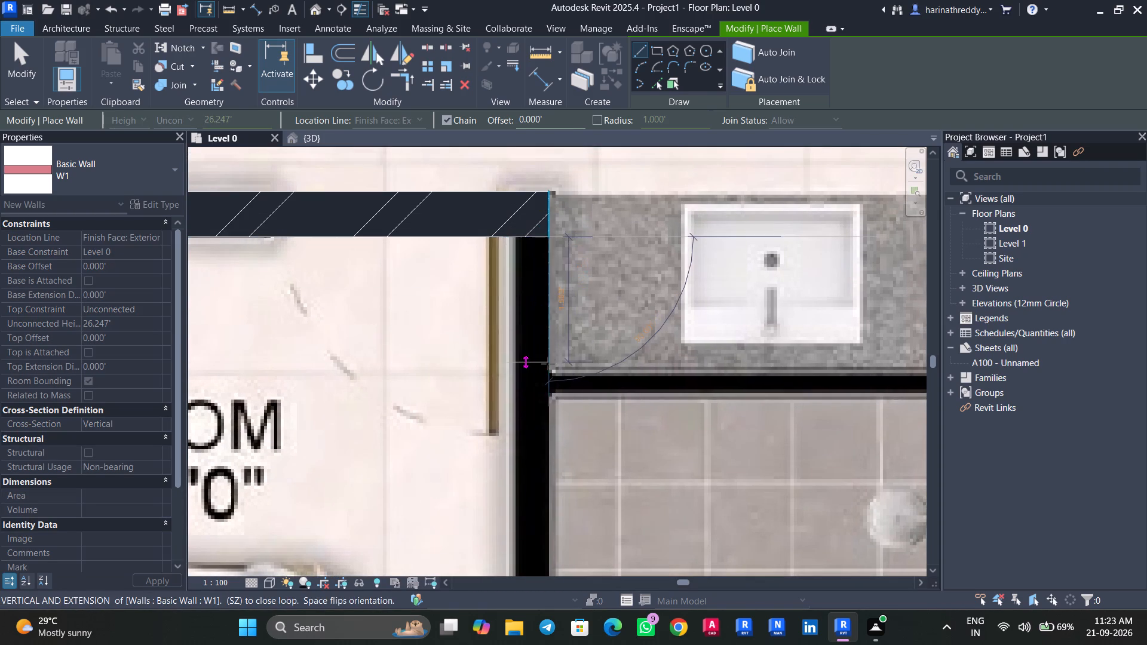
pyautogui.scroll(-4, 548, 364)
pyautogui.moveTo(548, 364); pyautogui.dragTo(525, 260, button='middle')
pyautogui.scroll(-1, 527, 465)
pyautogui.moveTo(526, 461); pyautogui.dragTo(522, 446, button='middle')
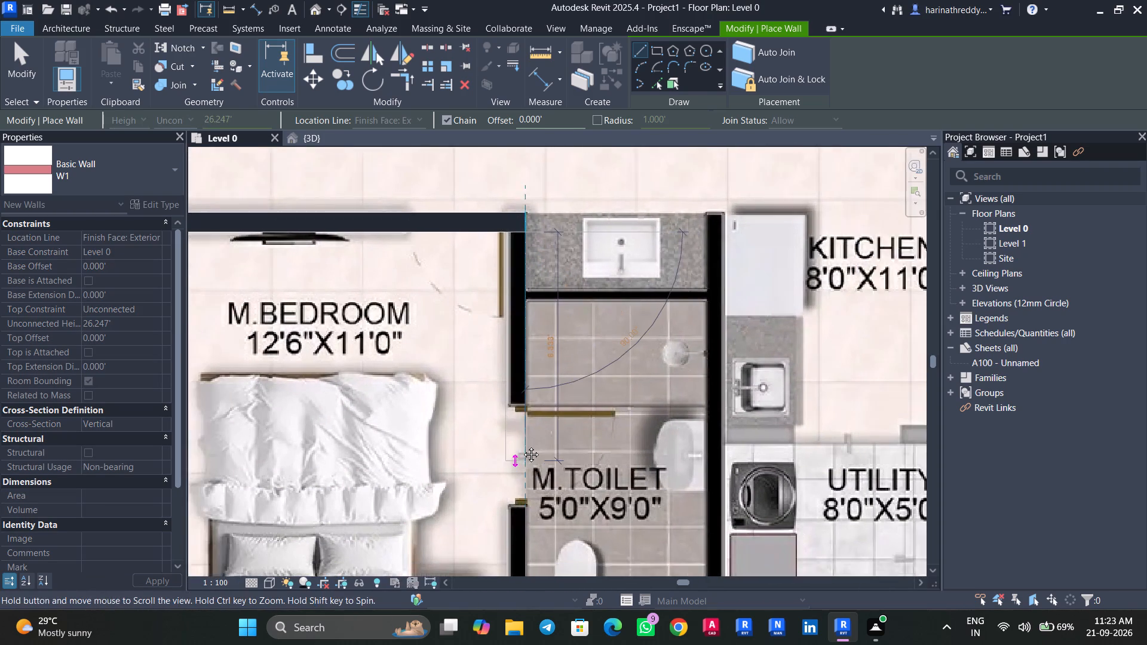
pyautogui.moveTo(522, 446); pyautogui.dragTo(509, 308, button='middle')
pyautogui.scroll(2, 509, 312)
pyautogui.scroll(-1, 511, 273)
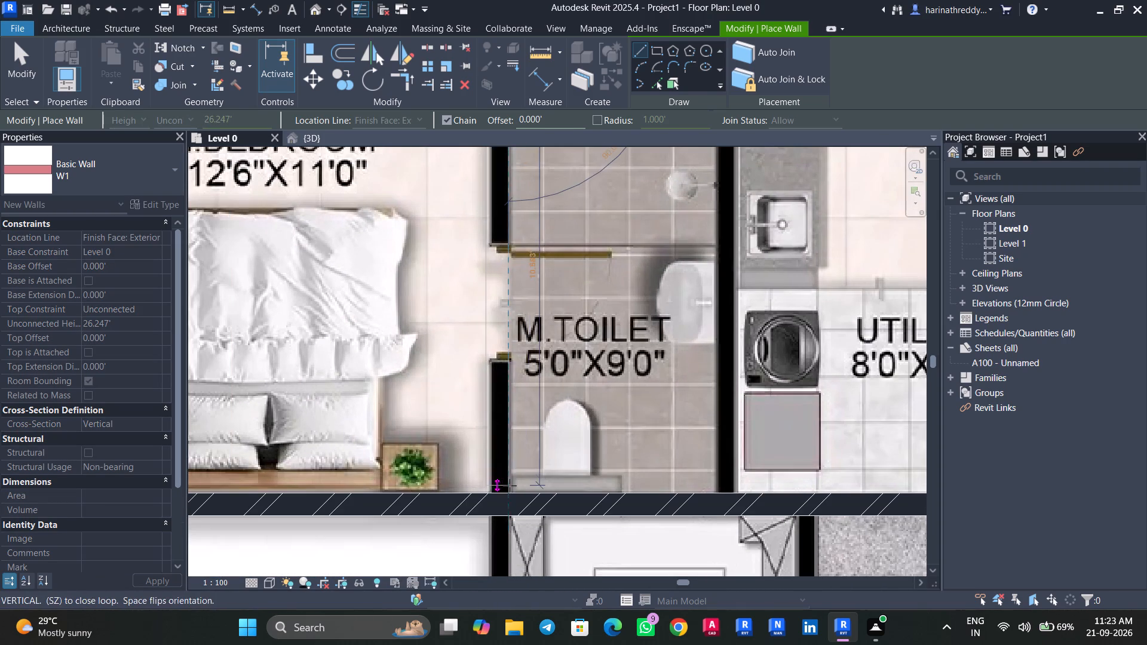
pyautogui.moveTo(504, 485); pyautogui.dragTo(502, 234, button='middle')
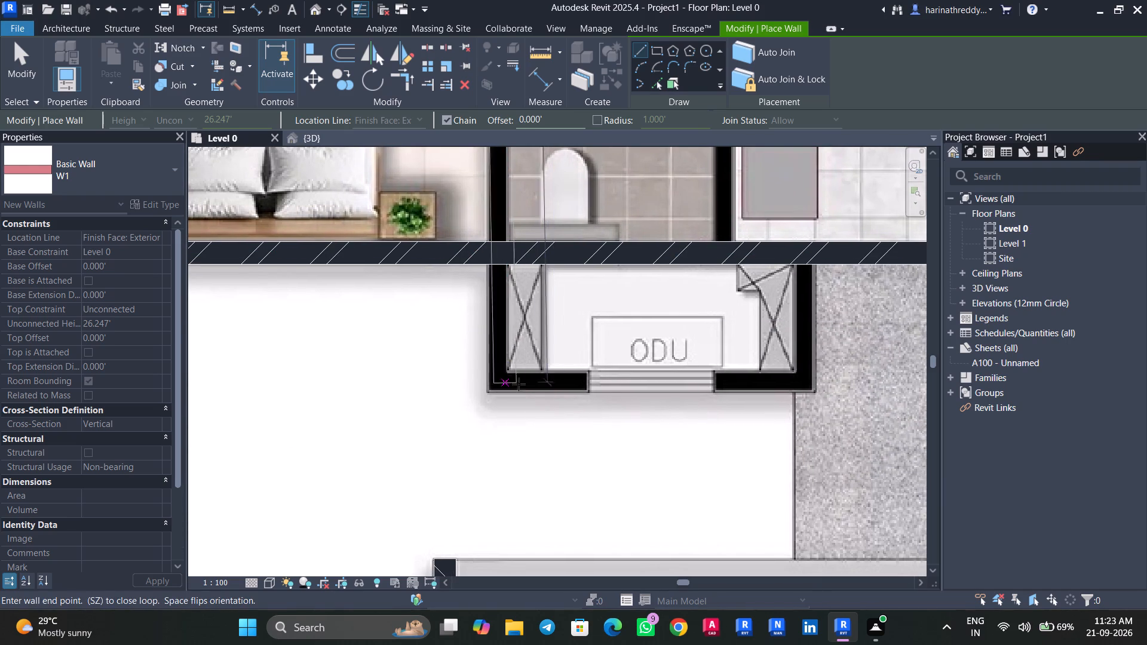
pyautogui.scroll(8, 517, 388)
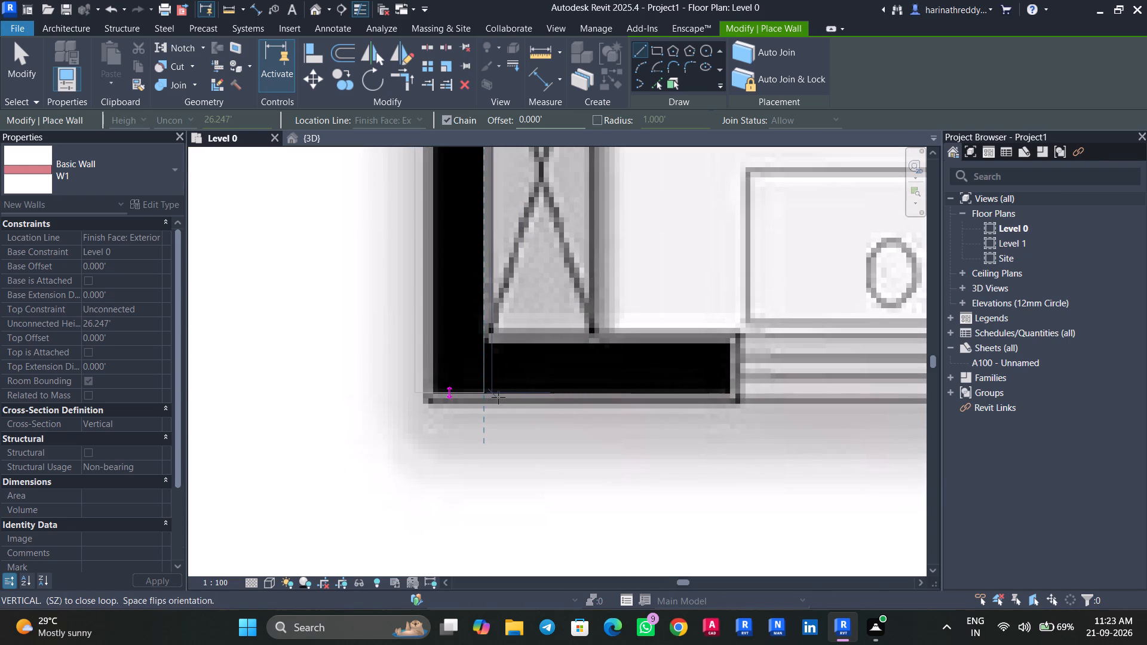
pyautogui.scroll(7, 487, 393)
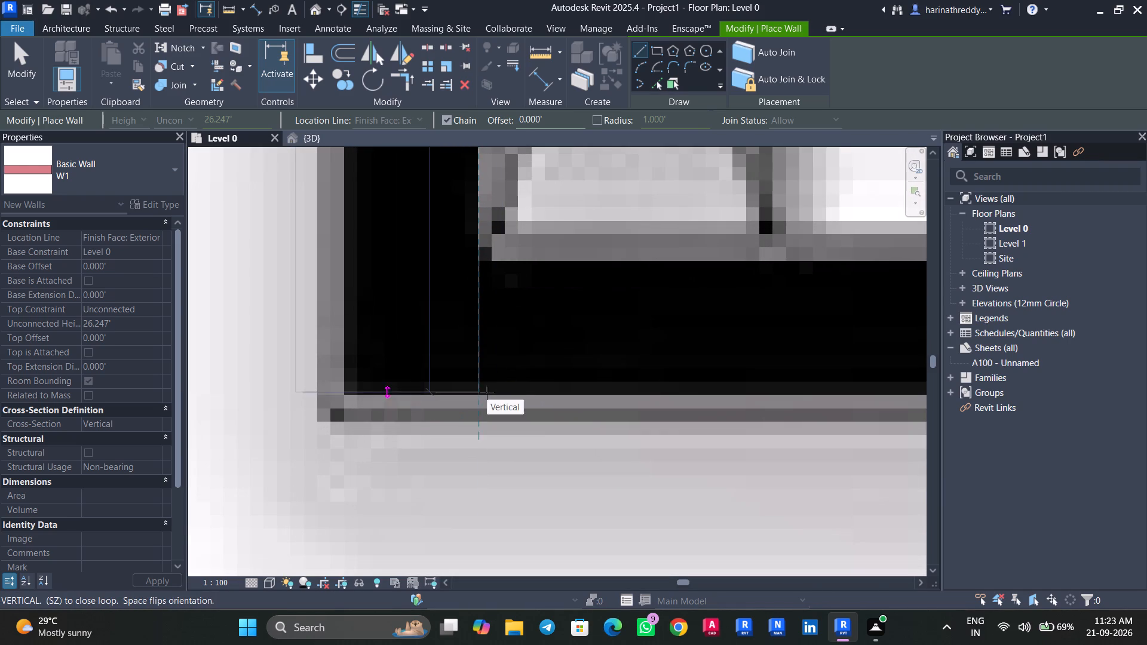
pyautogui.click(487, 408)
pyautogui.press('Escape')
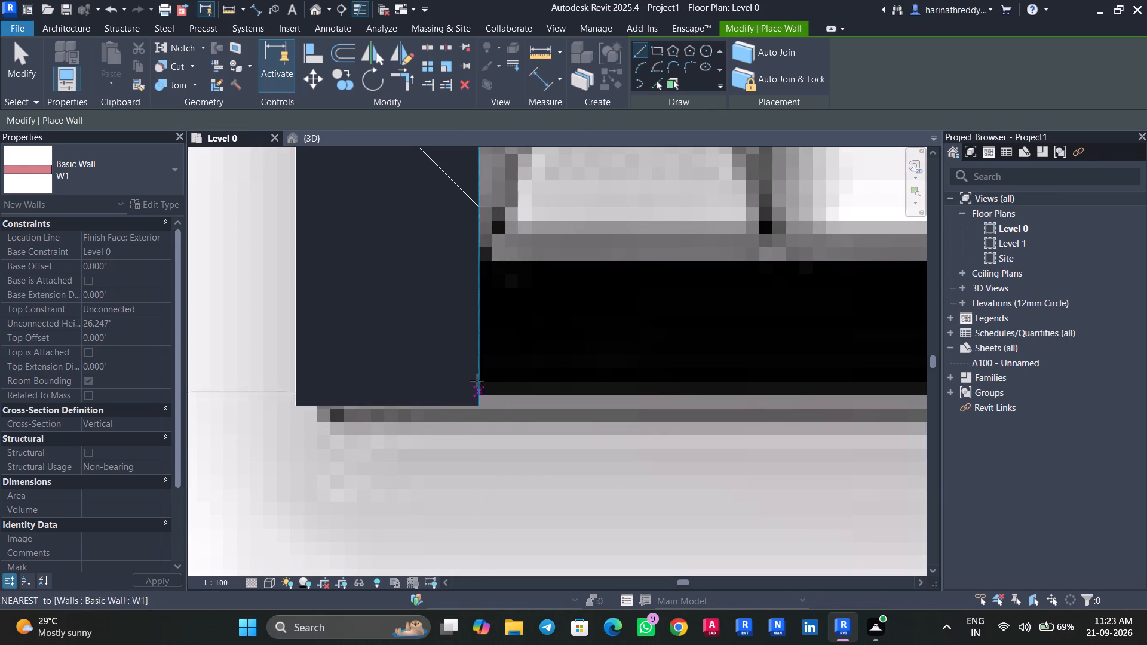
pyautogui.press('Escape')
# Nudge the W1 wall between M.BEDROOM and M.TOILET four increments toward the toilet and ODU side to match the plan image.
pyautogui.click(458, 351)
pyautogui.press('Right')
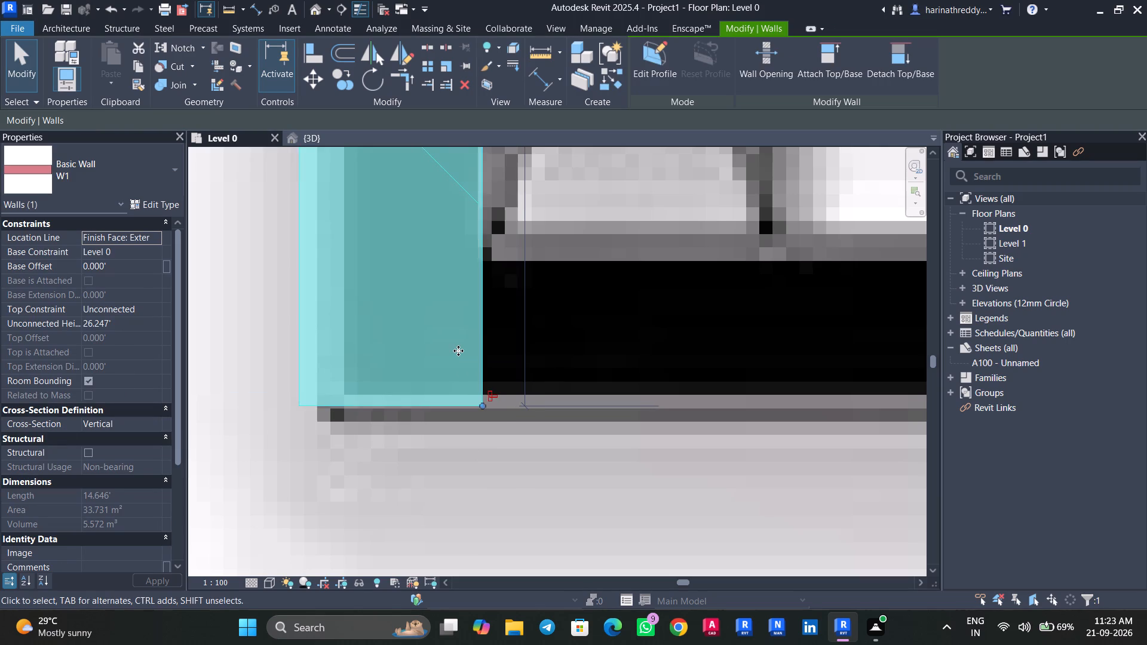
pyautogui.press('Right')
pyautogui.press('Right')
pyautogui.press('Right')
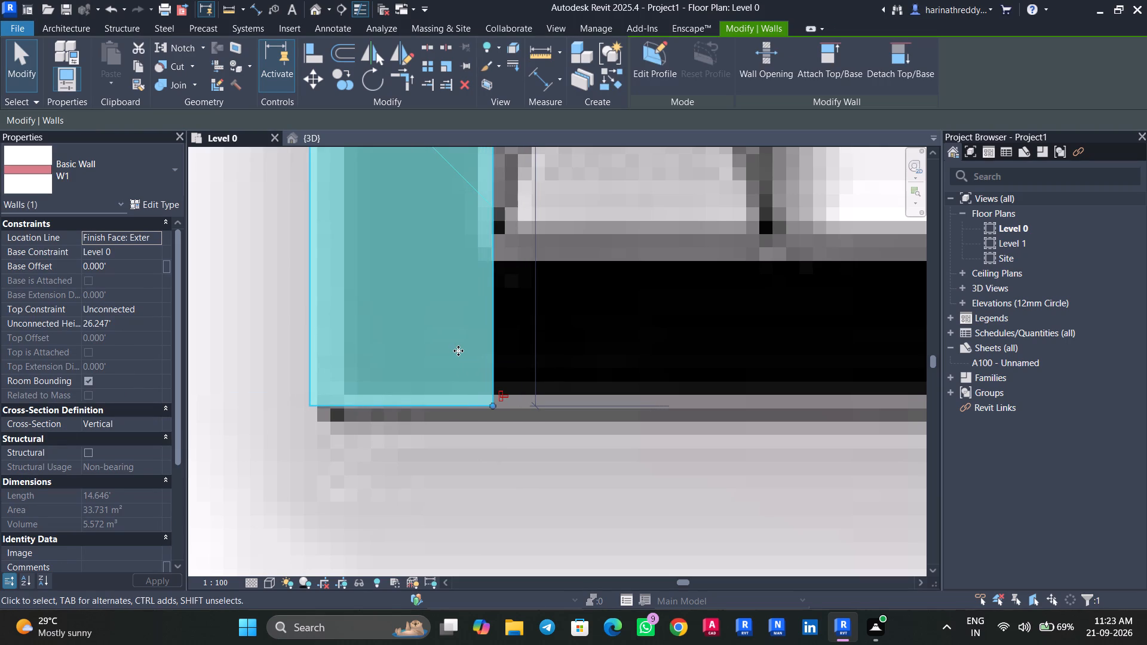
pyautogui.press('Escape')
pyautogui.scroll(-11, 469, 336)
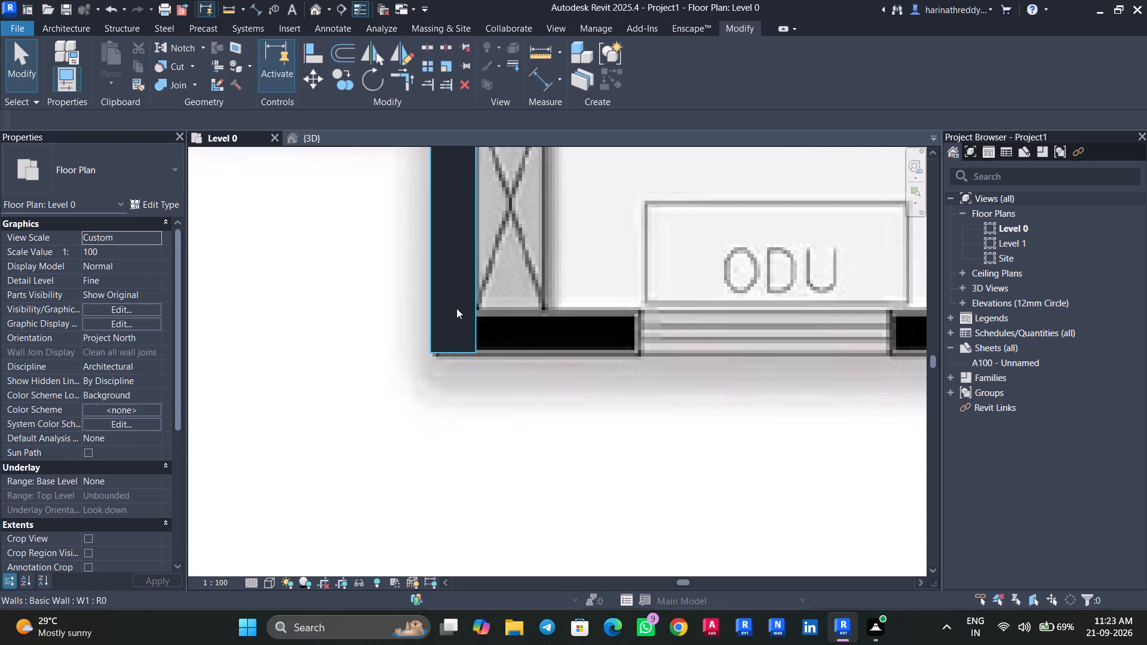
pyautogui.scroll(-4, 456, 308)
pyautogui.scroll(1, 456, 297)
pyautogui.scroll(-2, 456, 297)
pyautogui.moveTo(456, 292); pyautogui.dragTo(458, 453, button='middle')
pyautogui.scroll(-1, 465, 377)
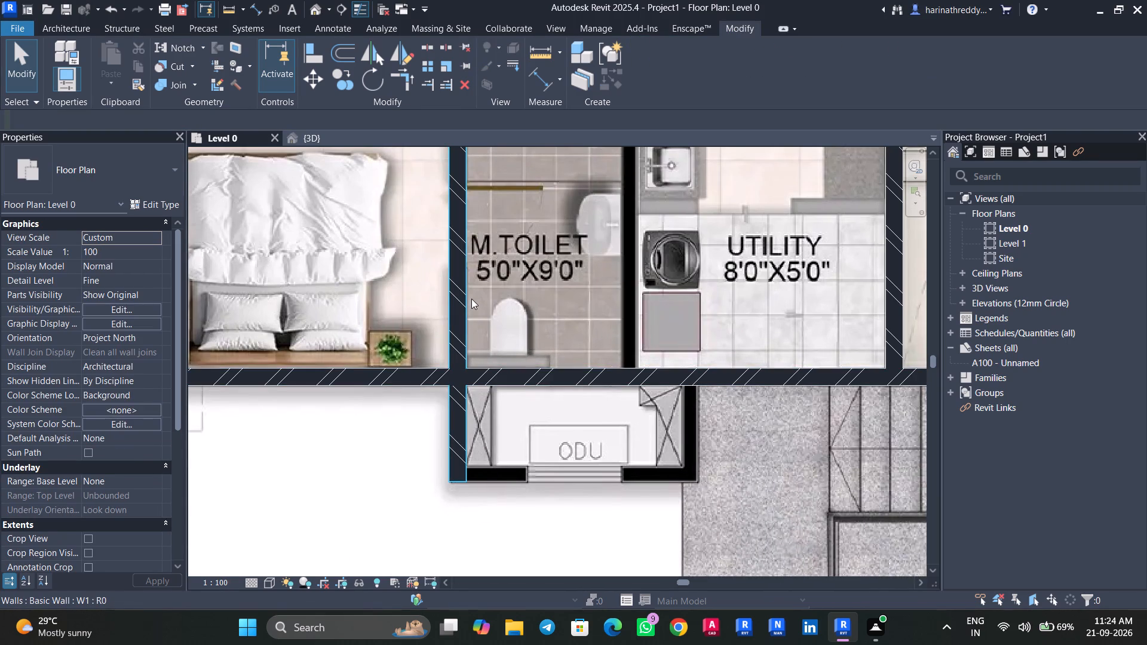
# Nudge the W1 wall between M.BEDROOM and M.TOILET one increment toward the toilet and ODU side.
pyautogui.moveTo(472, 299); pyautogui.dragTo(490, 483, button='middle')
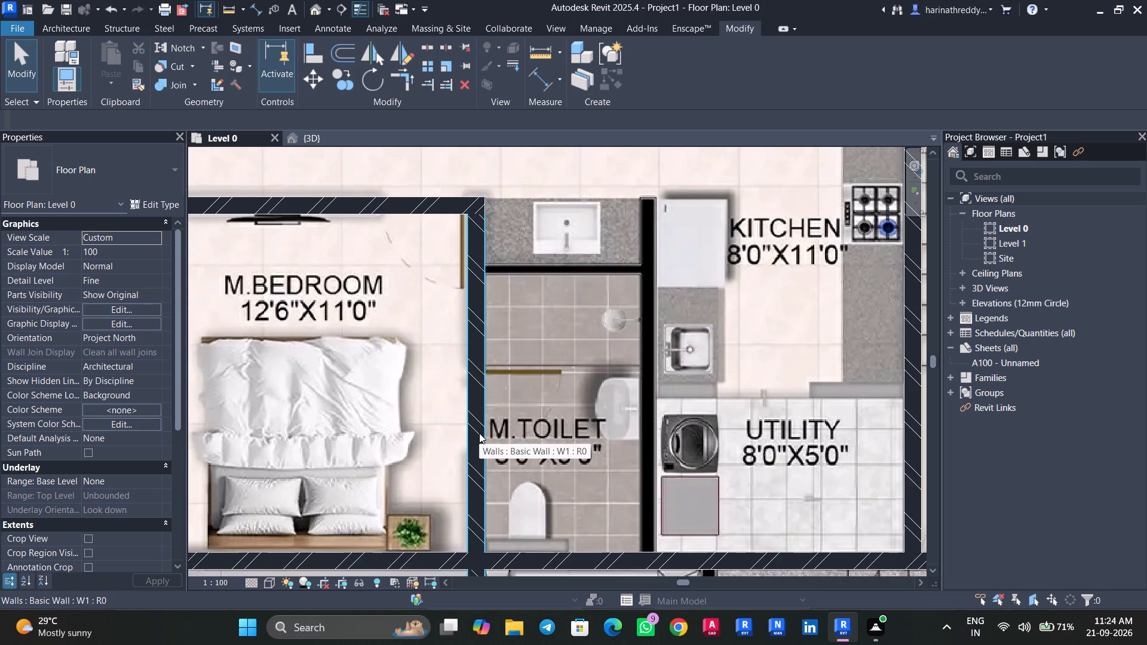
pyautogui.moveTo(478, 418); pyautogui.dragTo(425, 185, button='middle')
pyautogui.scroll(1, 425, 363)
pyautogui.click(425, 363)
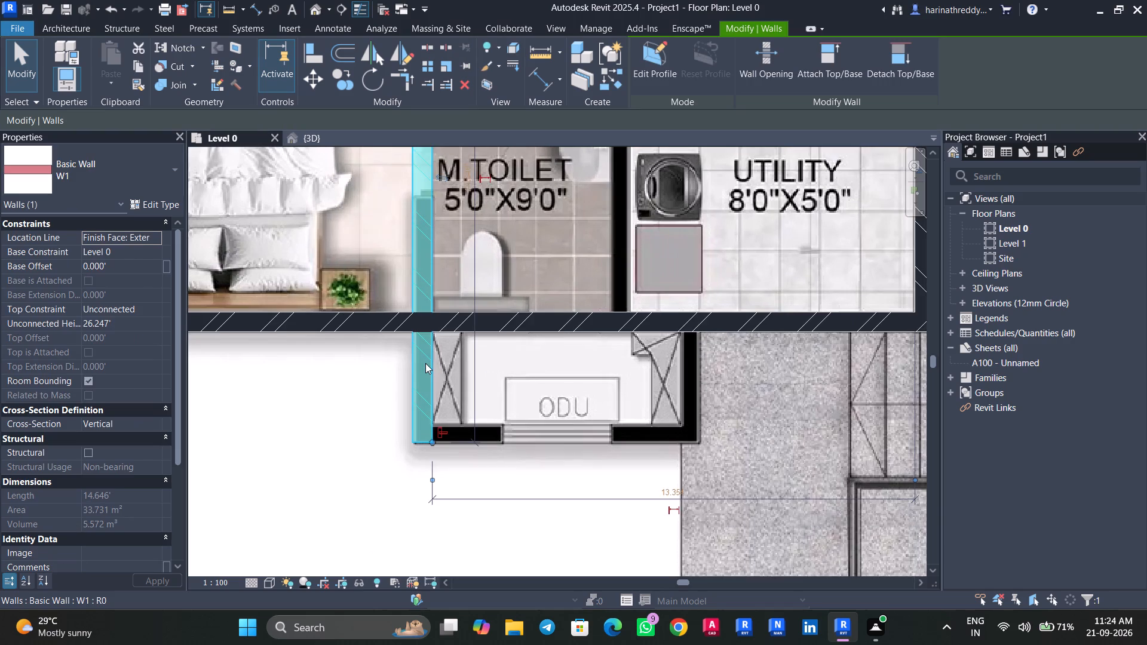
pyautogui.scroll(9, 425, 363)
pyautogui.scroll(-4, 425, 363)
pyautogui.moveTo(425, 363); pyautogui.dragTo(404, 335, button='middle')
pyautogui.scroll(1, 404, 335)
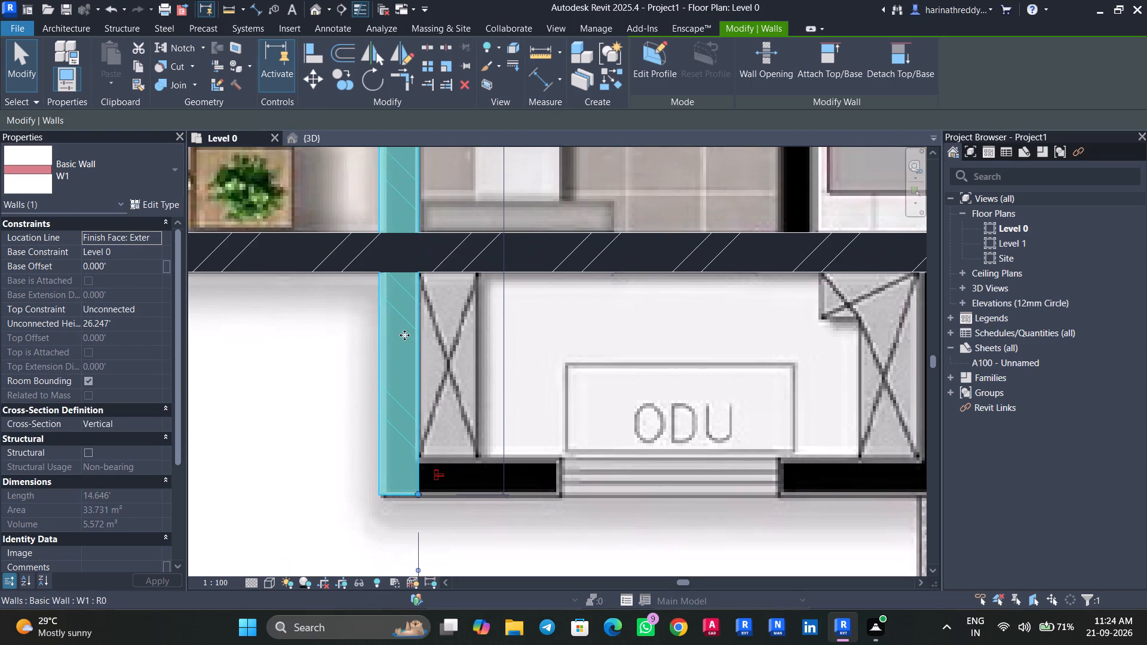
pyautogui.press('Right')
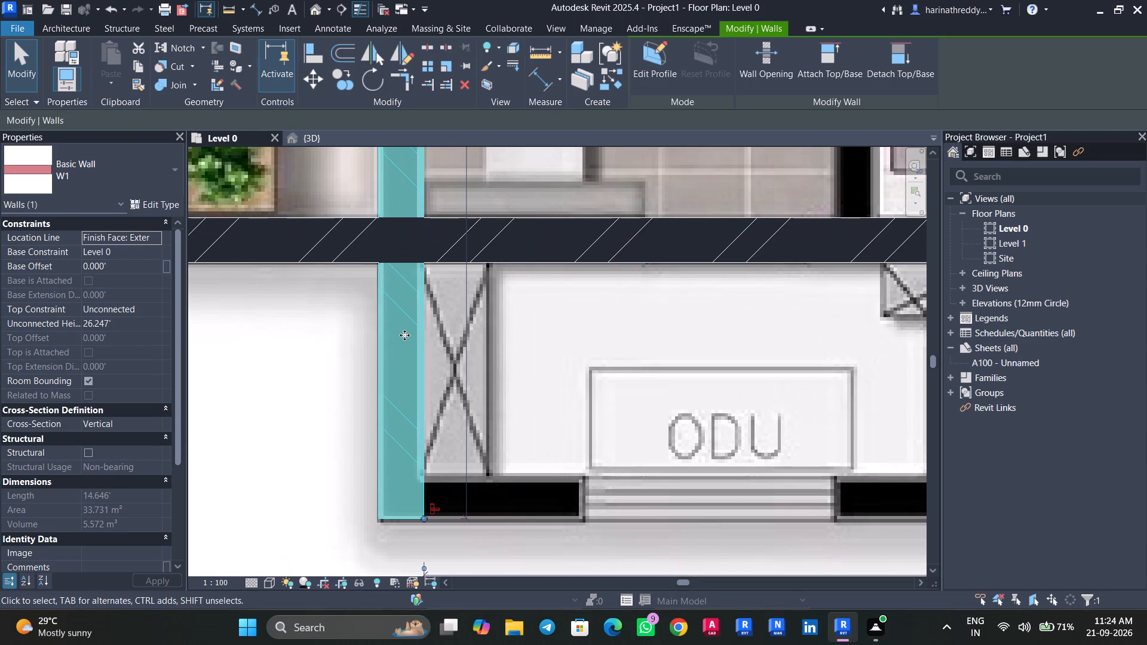
pyautogui.press('Escape')
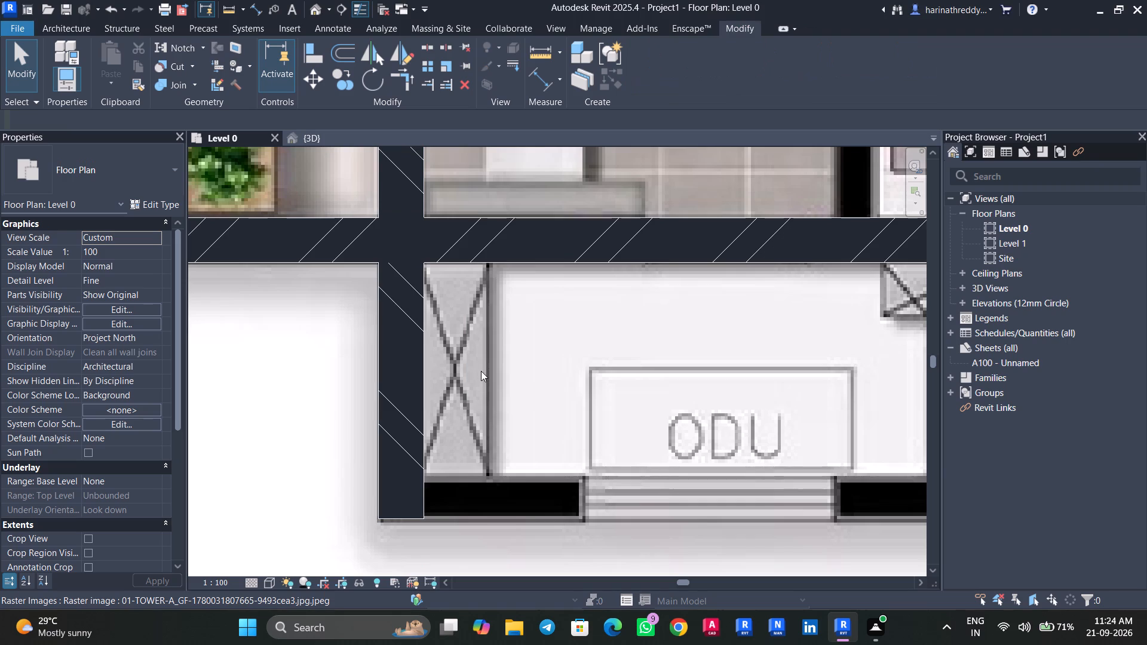
# Stretch that wall's end at the ODU ledge to the ledge's outer edge, making the wall about 14.7' long.
pyautogui.scroll(3, 453, 442)
pyautogui.moveTo(403, 524); pyautogui.dragTo(388, 432, button='middle')
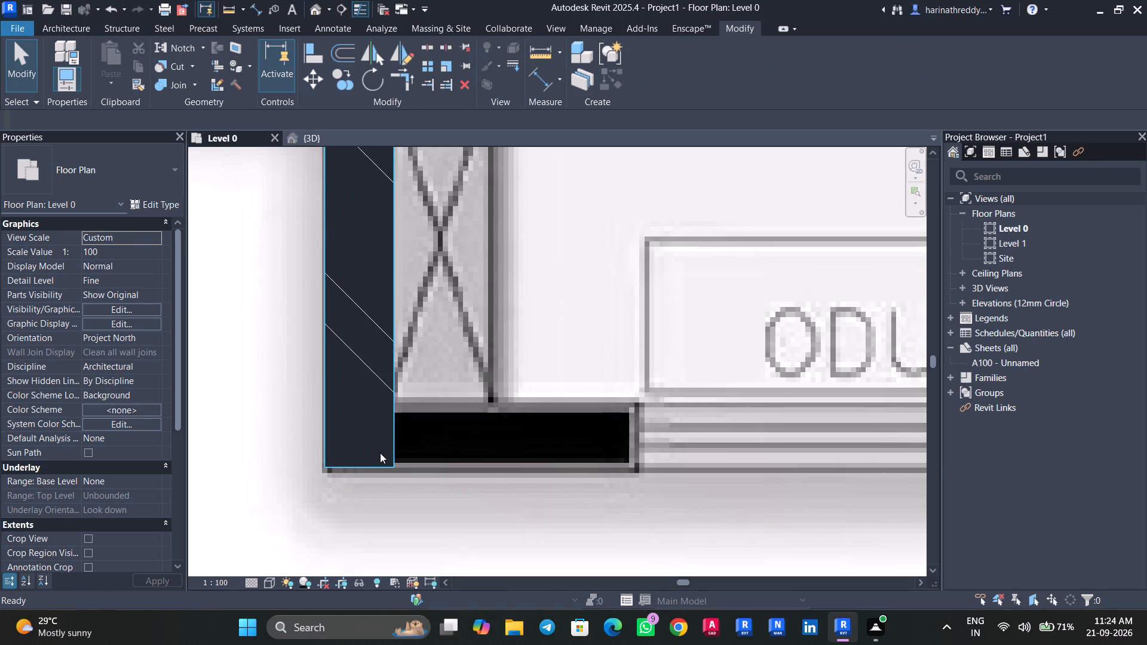
pyautogui.click(379, 447)
pyautogui.scroll(6, 382, 461)
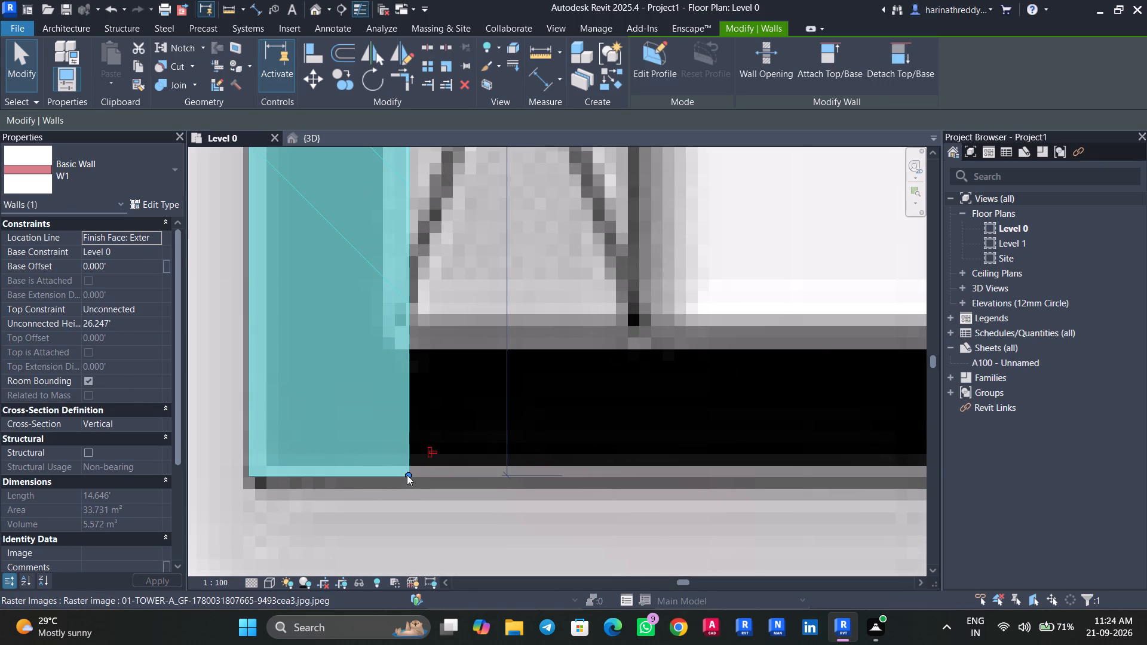
pyautogui.moveTo(407, 475); pyautogui.dragTo(408, 486)
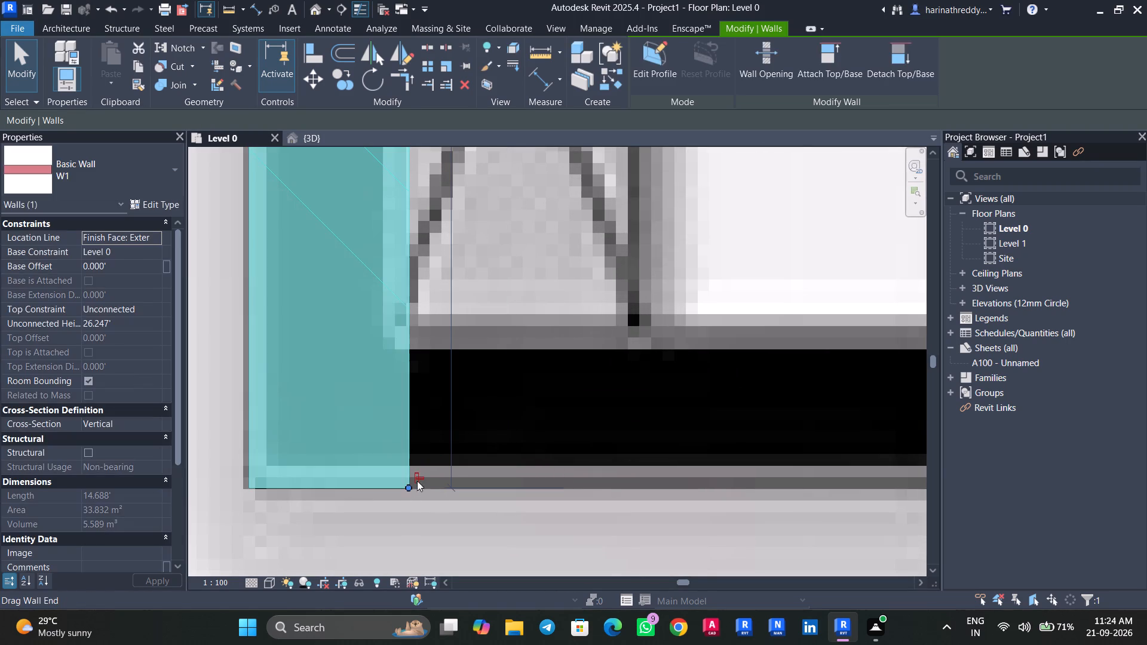
pyautogui.press('Escape')
# Draw a W1 wall about 7.3' long along the ODU ledge's outer edge, from the M.BEDROOM-side wall to the staircase-side corner.
pyautogui.scroll(-6, 436, 416)
pyautogui.scroll(-7, 521, 392)
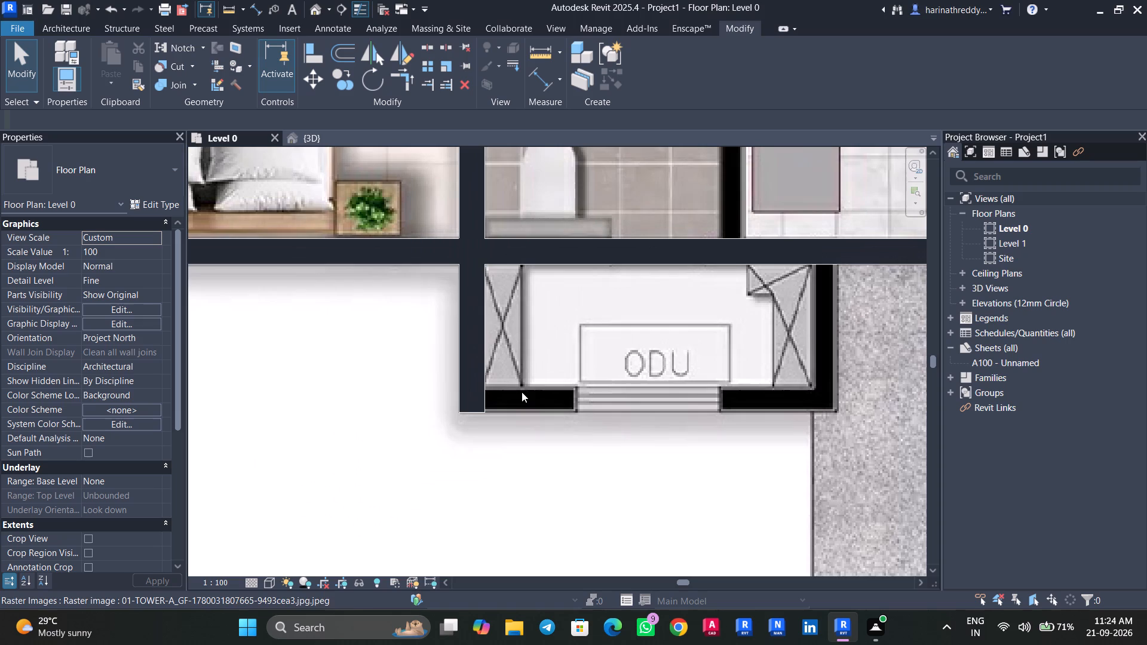
pyautogui.moveTo(522, 392); pyautogui.dragTo(384, 391, button='middle')
pyautogui.write('WA')
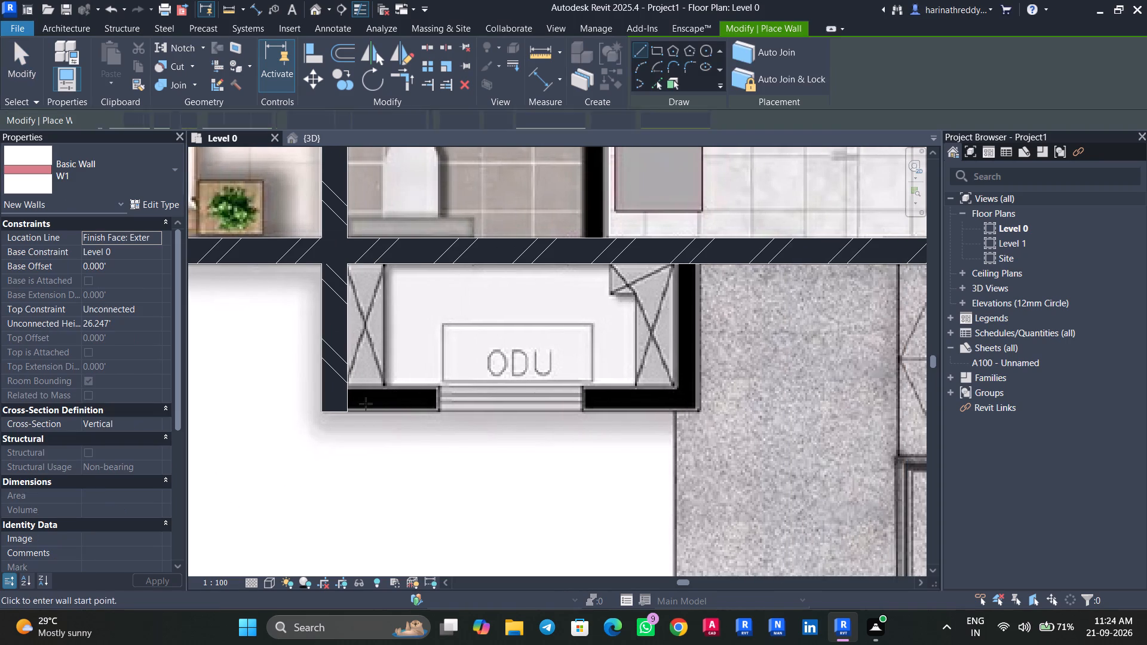
pyautogui.scroll(9, 359, 390)
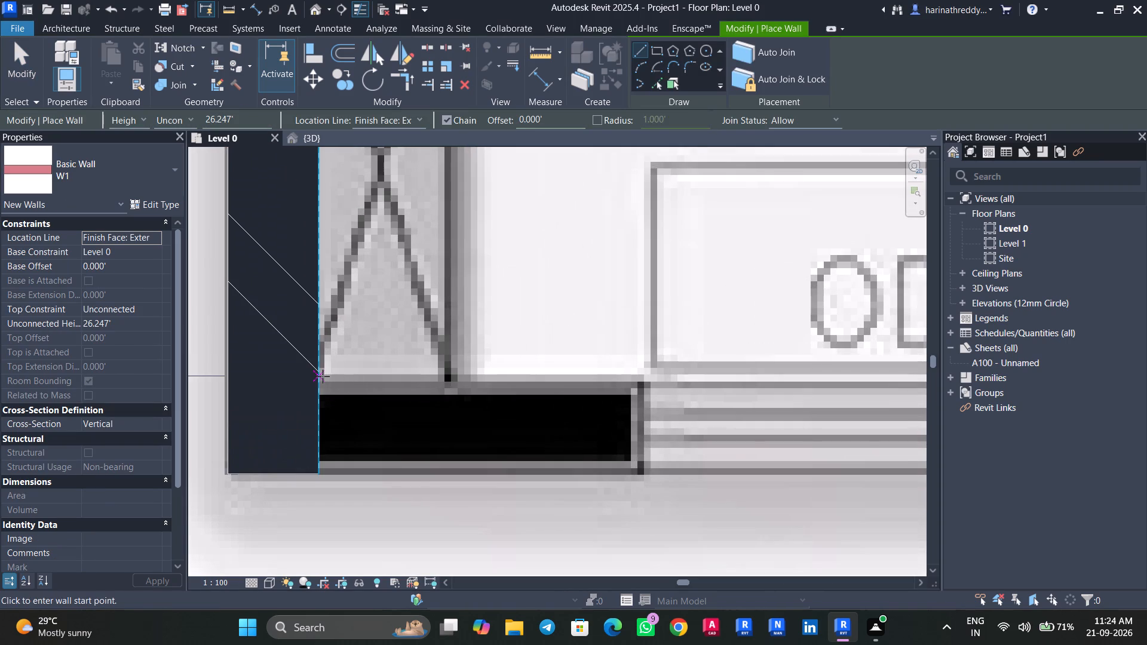
pyautogui.click(323, 376)
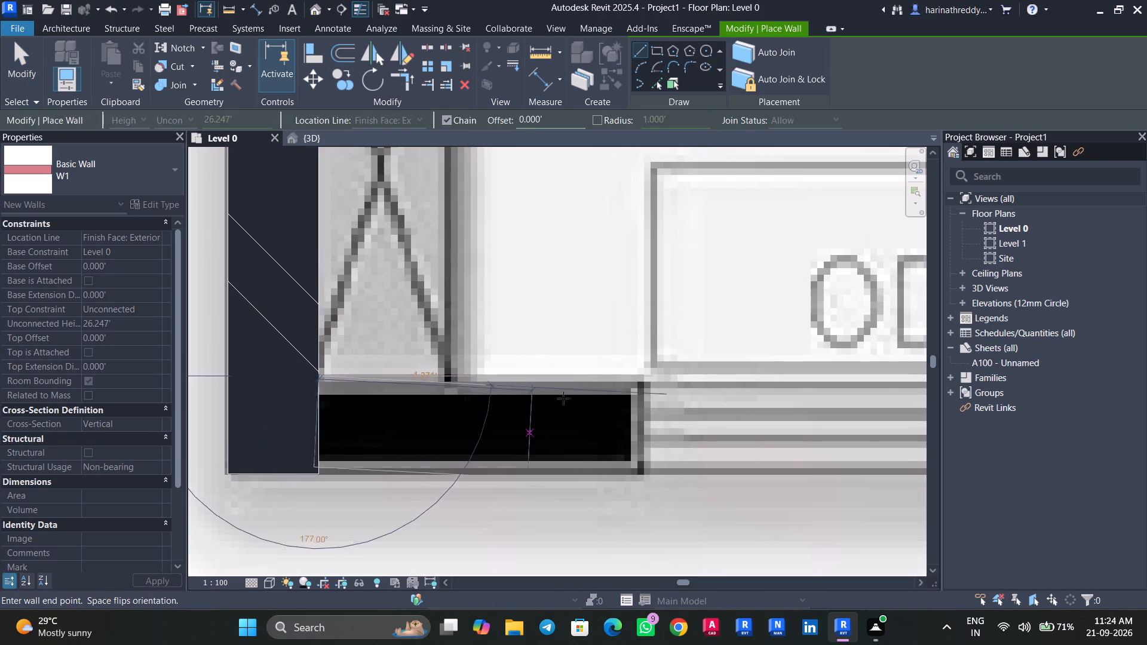
pyautogui.scroll(-6, 624, 379)
pyautogui.moveTo(624, 379); pyautogui.dragTo(289, 304, button='middle')
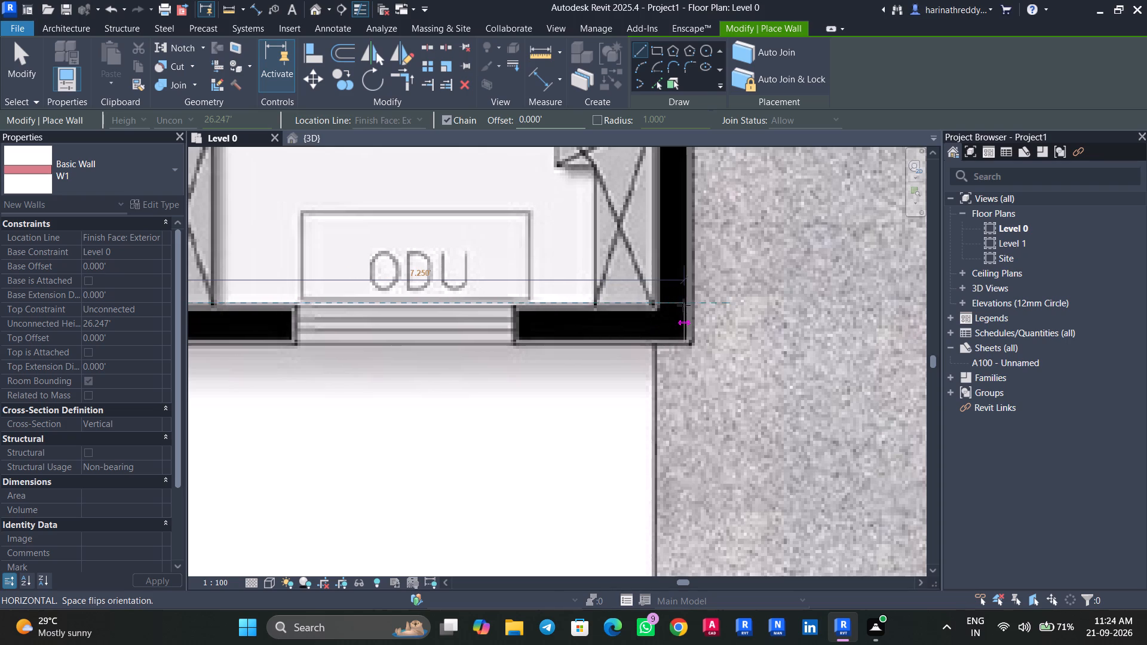
pyautogui.scroll(5, 689, 305)
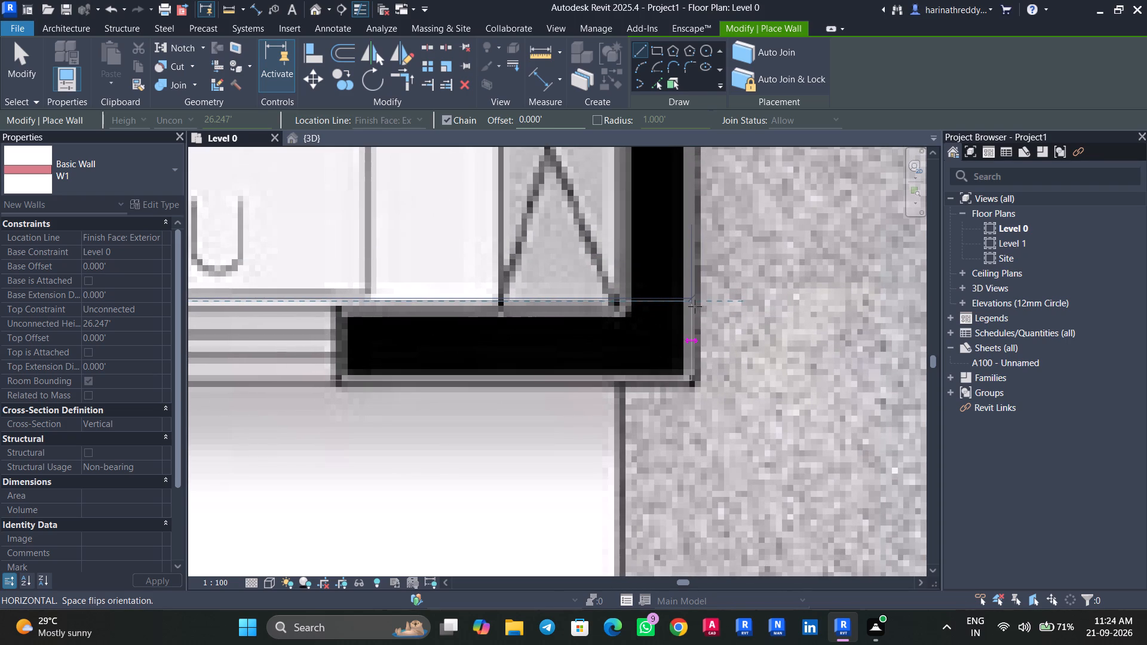
pyautogui.click(695, 306)
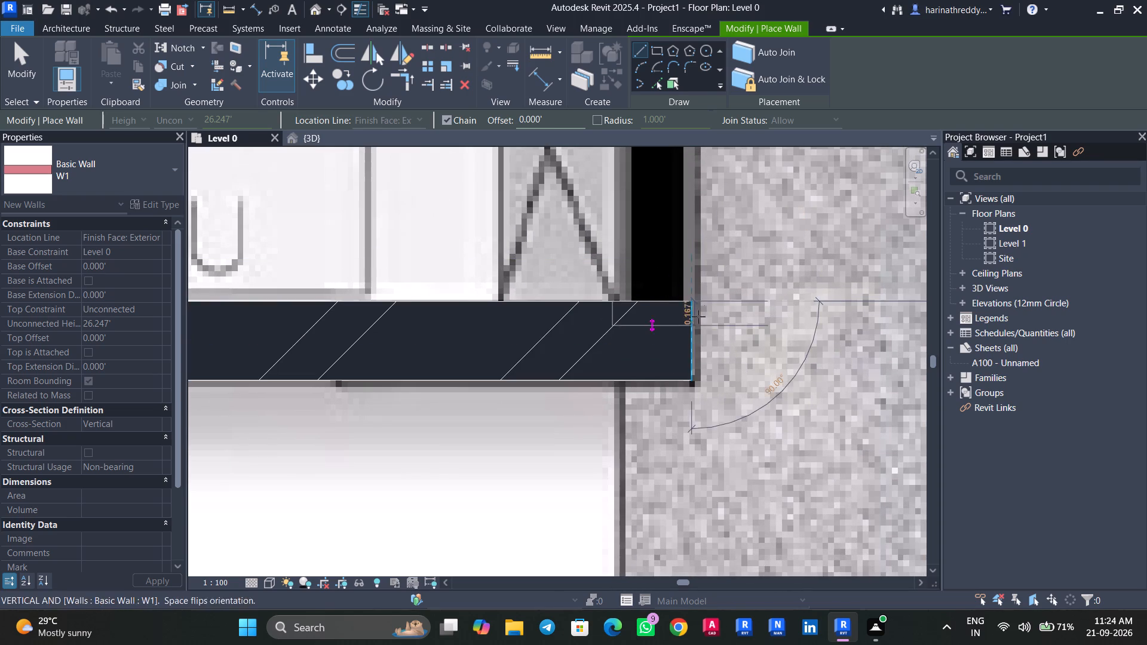
pyautogui.press('Escape')
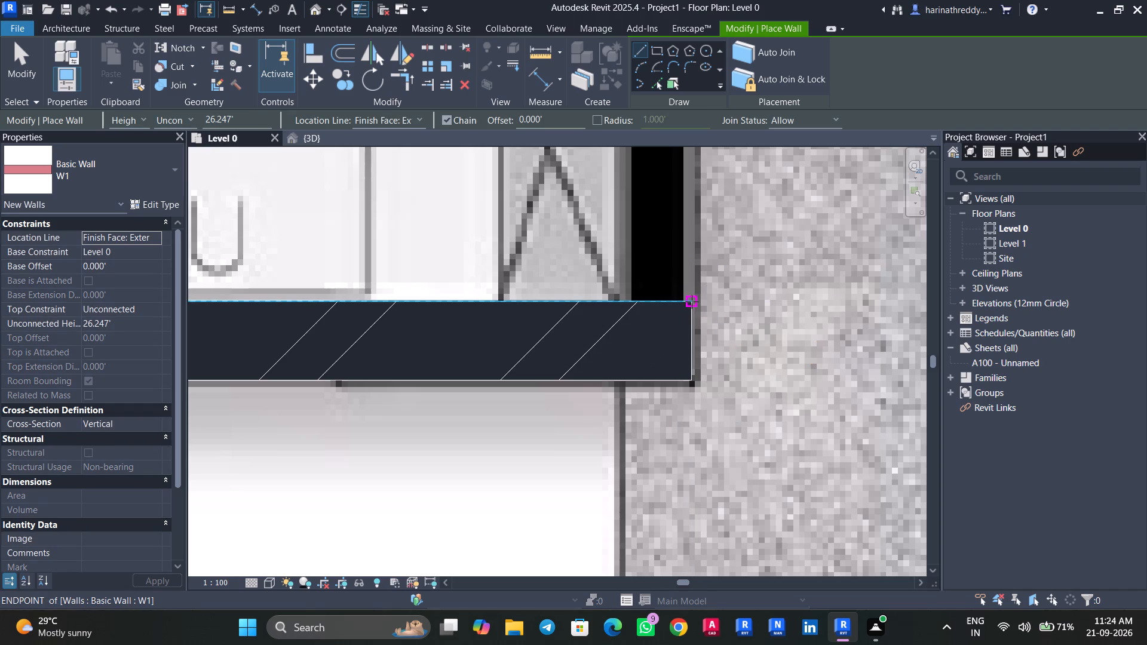
# Draw a W1 wall about 3.1' long on the ODU ledge's staircase side, from its outer wall to the M.TOILET and UTILITY exterior wall.
pyautogui.click(692, 302)
pyautogui.scroll(-6, 694, 223)
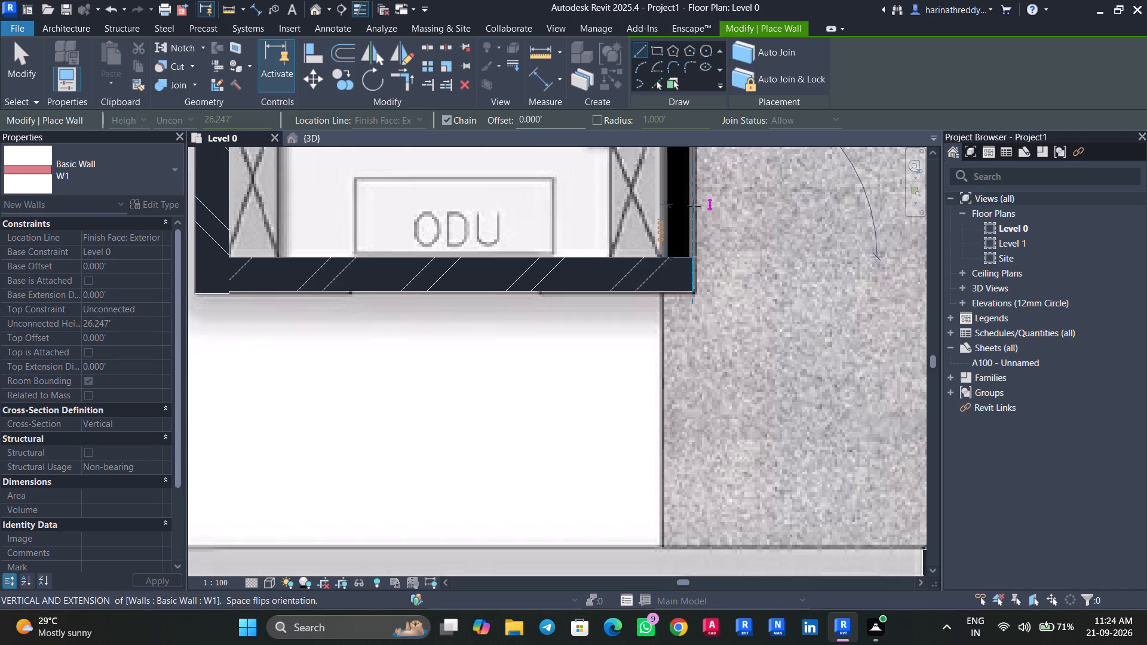
pyautogui.moveTo(693, 206); pyautogui.dragTo(667, 443, button='middle')
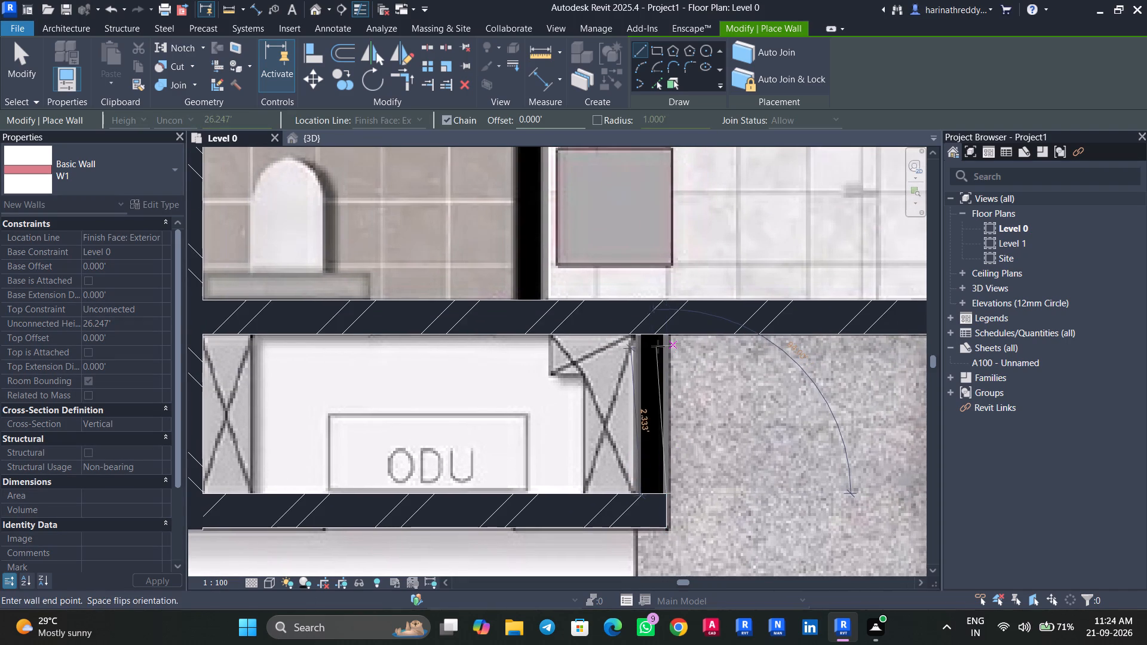
pyautogui.click(665, 334)
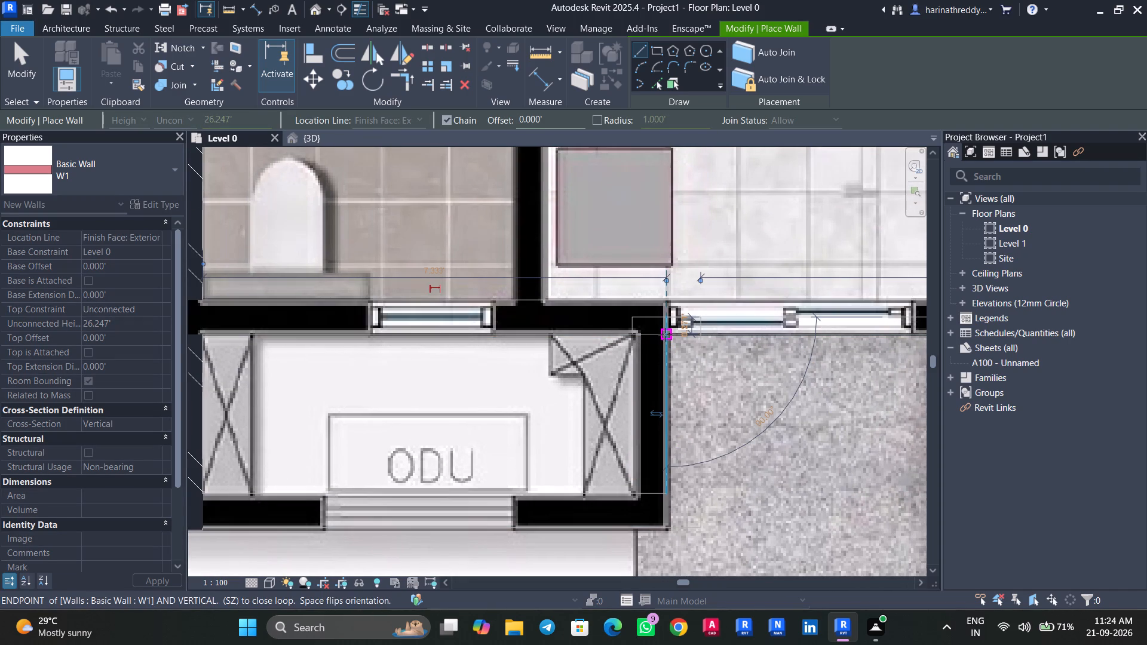
pyautogui.press('Escape')
pyautogui.press('Escape')
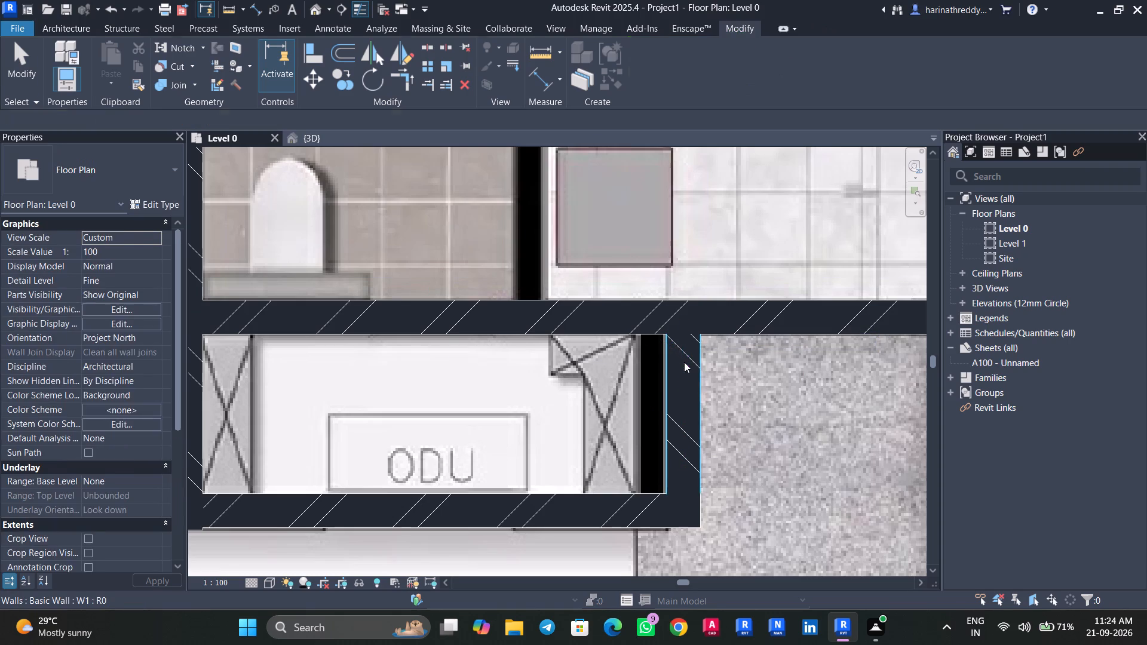
# Flip the ODU ledge's staircase-side wall so its thickness lies toward the ODU.
pyautogui.click(684, 362)
pyautogui.click(656, 414)
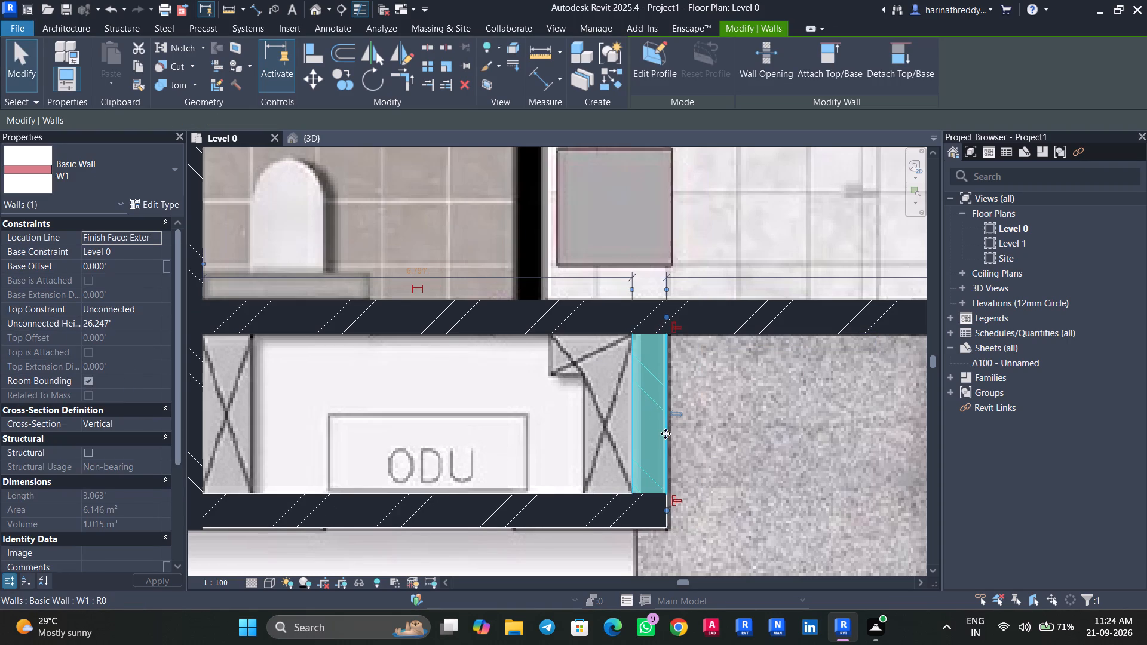
pyautogui.press('Escape')
# Nudge the ODU ledge's staircase-side wall two increments away from the ODU to match the plan image.
pyautogui.scroll(7, 655, 512)
pyautogui.click(655, 511)
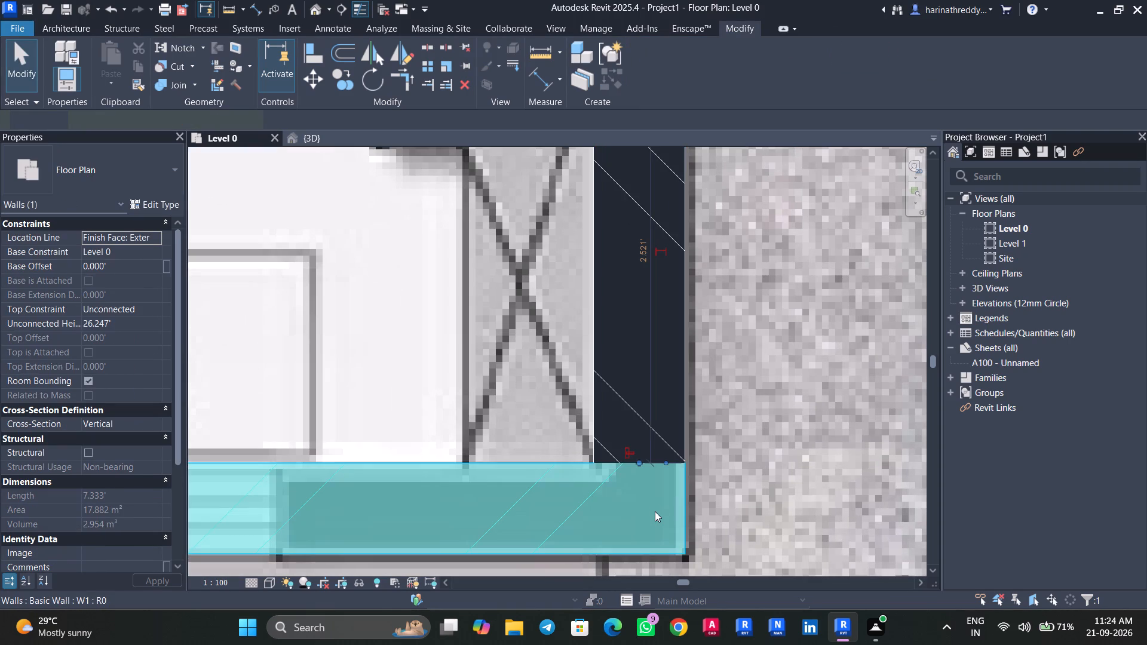
pyautogui.click(648, 418)
pyautogui.press('Right')
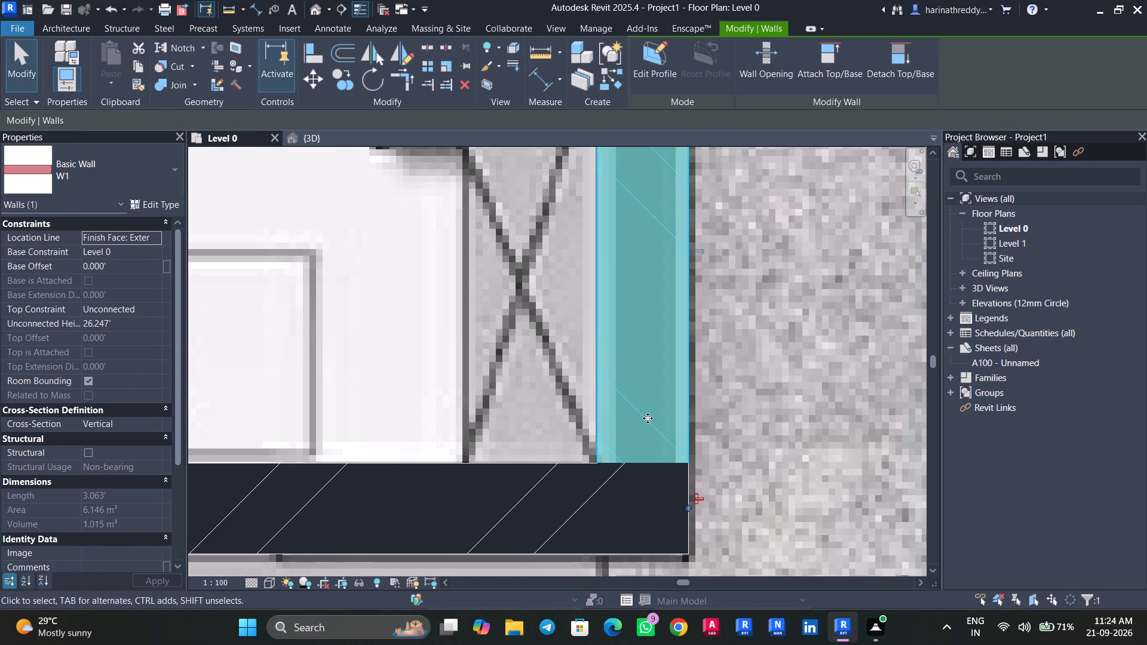
pyautogui.press('Right')
pyautogui.press('Escape')
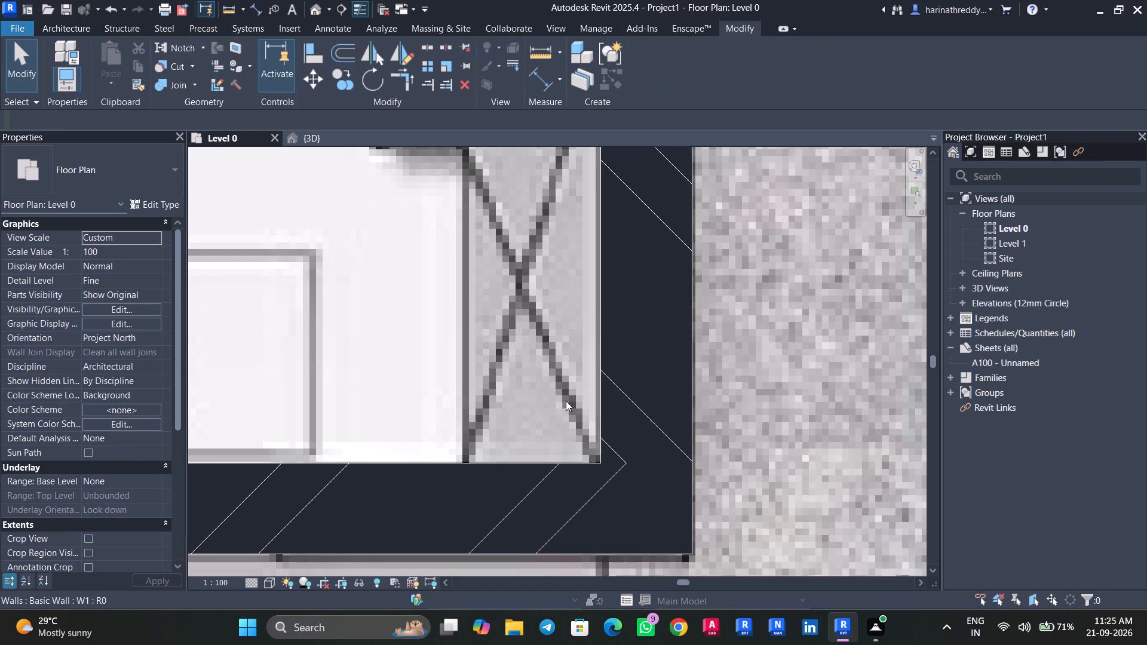
# Draw a W2 wall between the washbasin counter and M.TOILET, from the M.BEDROOM-side wall to the edge of the kitchen-side partition in the image.
pyautogui.scroll(-6, 568, 400)
pyautogui.scroll(-6, 651, 354)
pyautogui.moveTo(651, 354); pyautogui.dragTo(550, 444, button='middle')
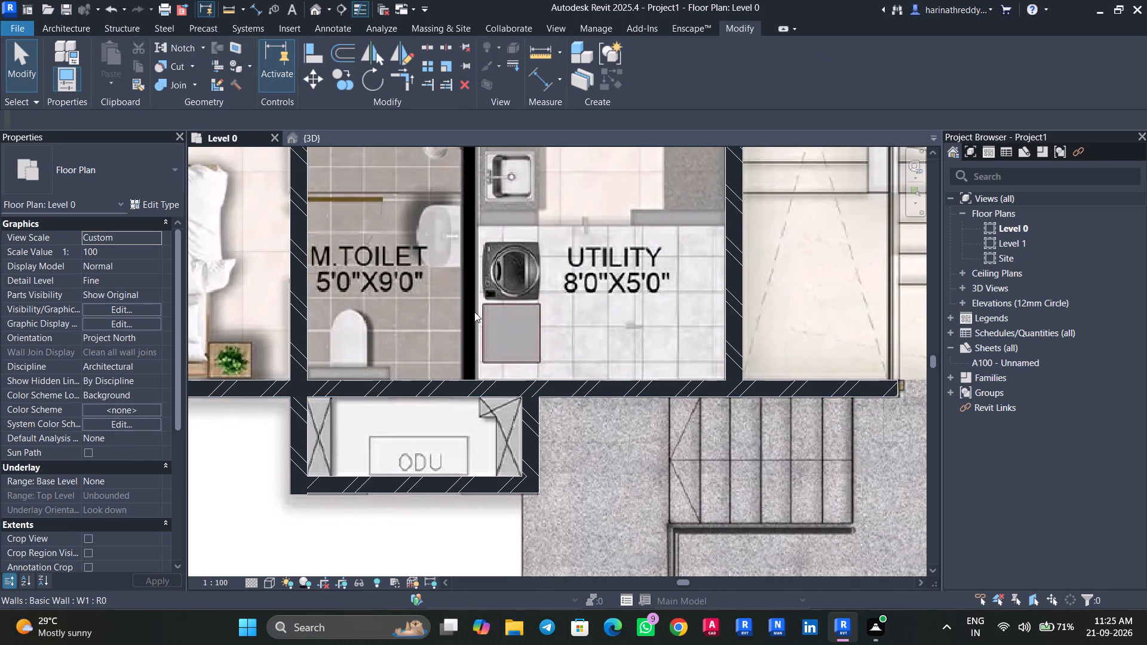
pyautogui.scroll(-2, 473, 312)
pyautogui.moveTo(473, 314); pyautogui.dragTo(467, 471, button='middle')
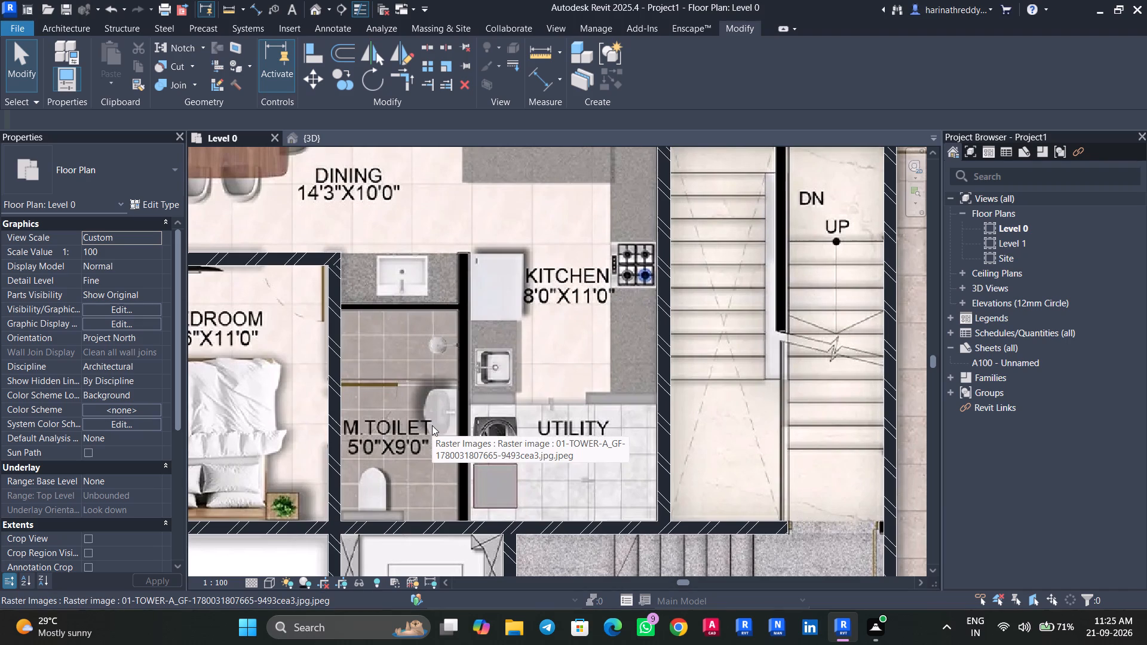
pyautogui.scroll(2, 372, 337)
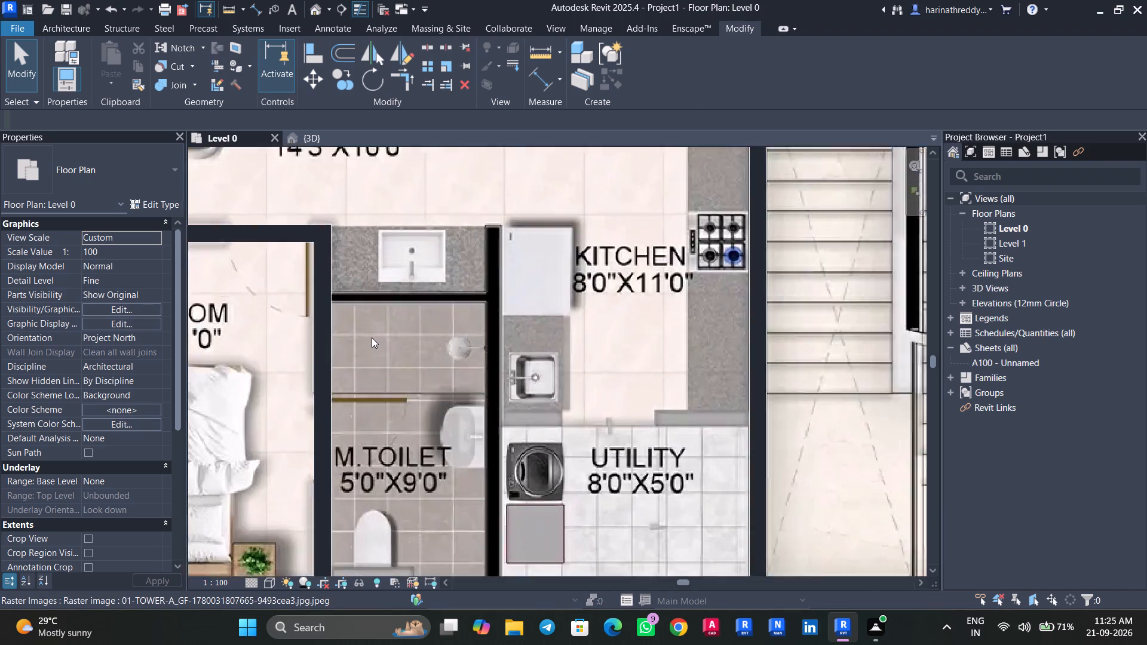
pyautogui.scroll(2, 372, 337)
pyautogui.write('WA')
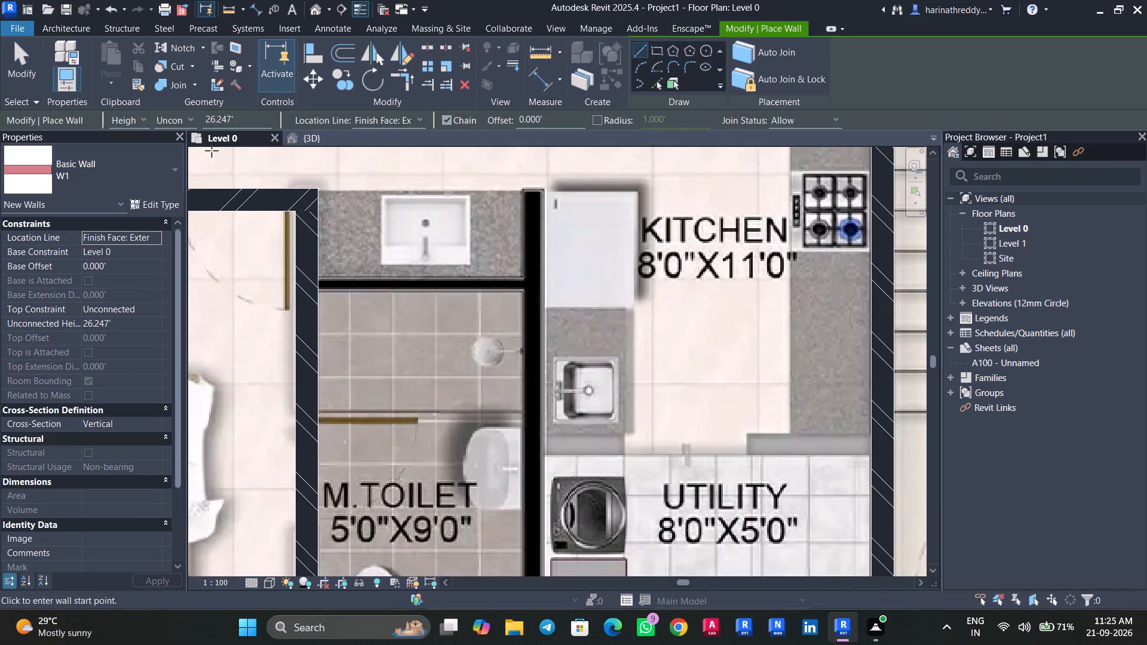
pyautogui.click(153, 185)
pyautogui.click(130, 273)
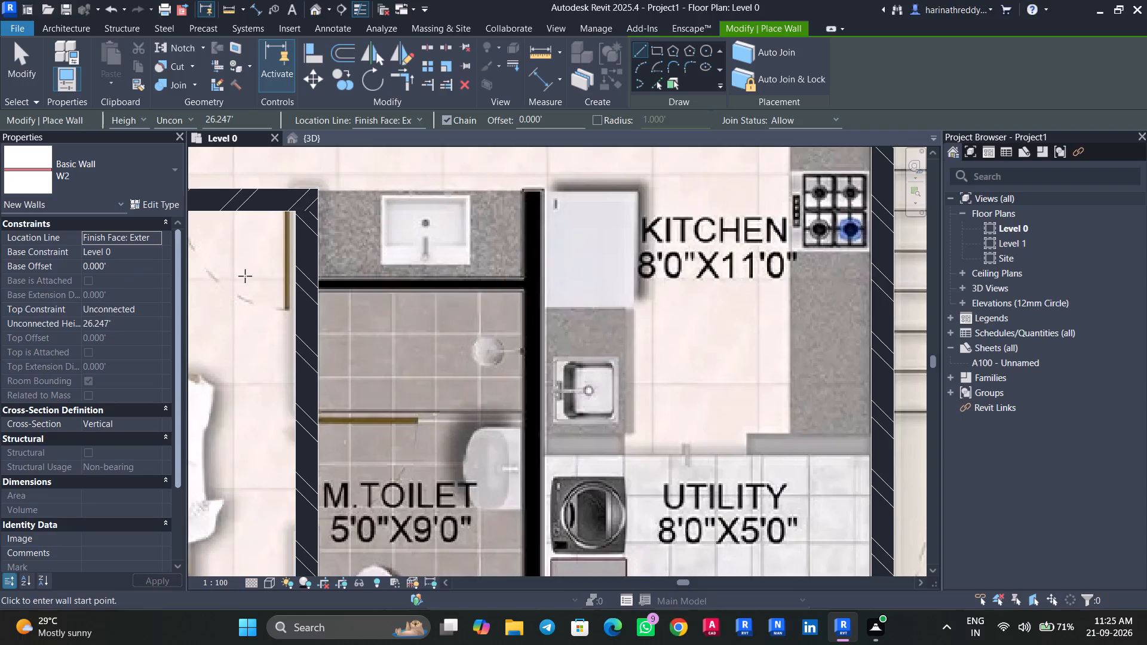
pyautogui.scroll(8, 349, 281)
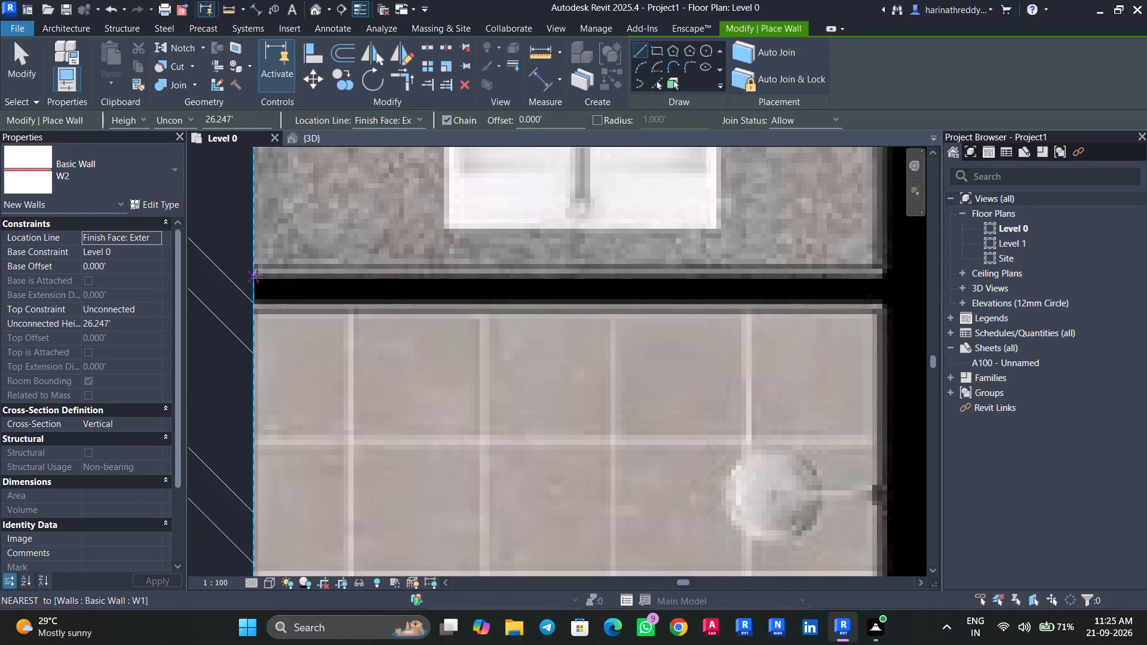
pyautogui.scroll(8, 256, 271)
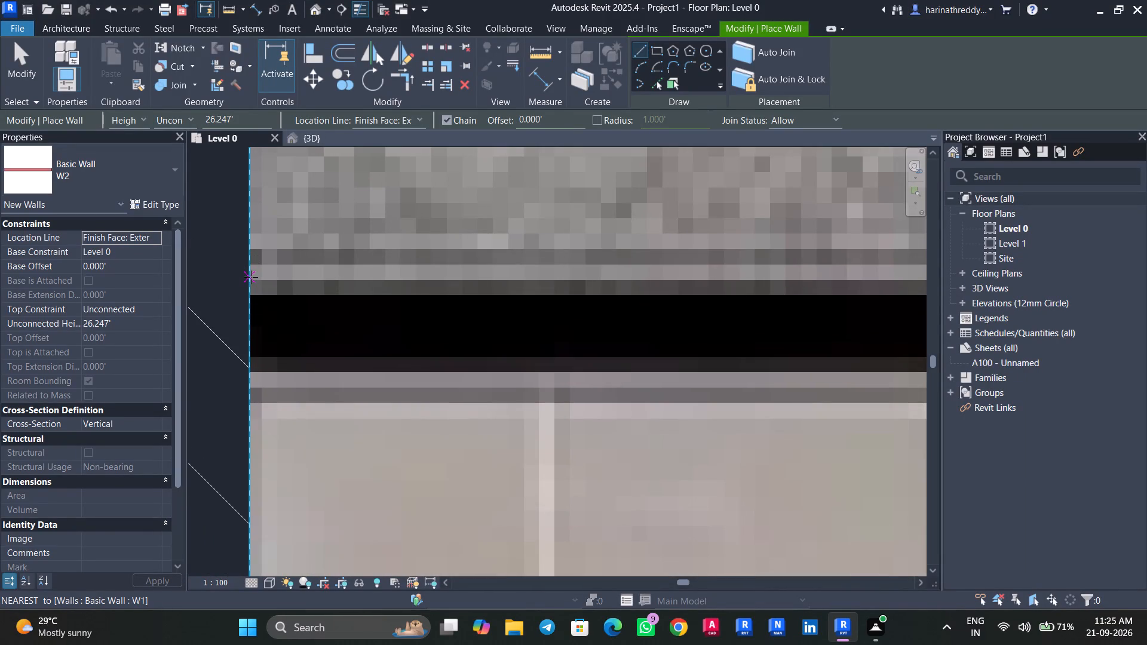
pyautogui.click(251, 279)
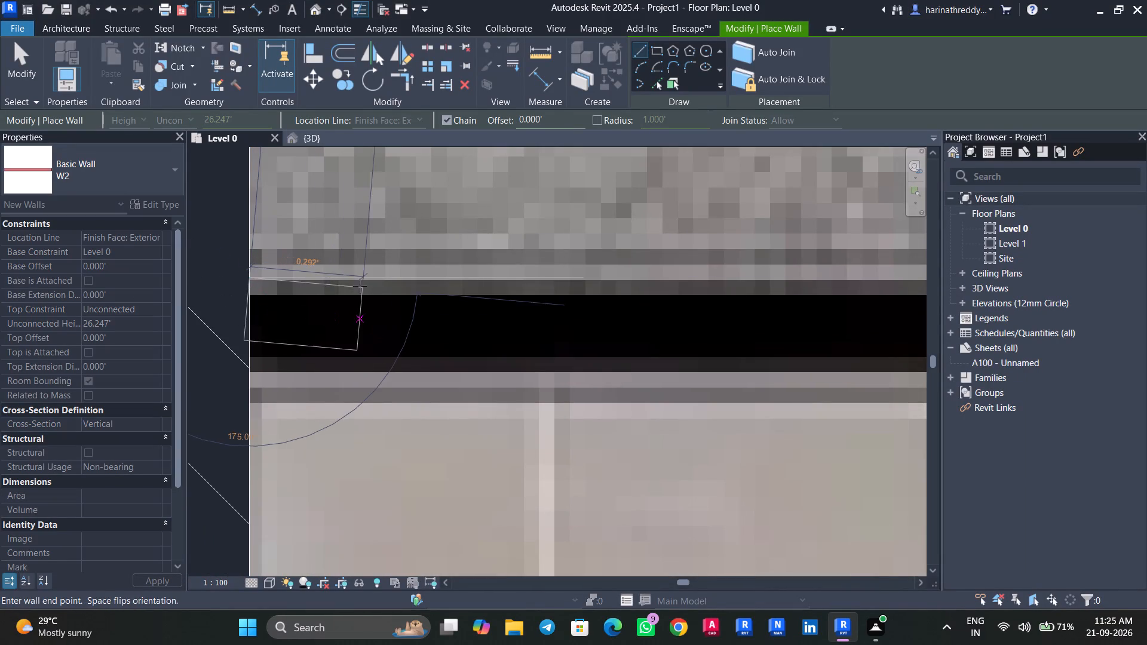
pyautogui.press('Escape')
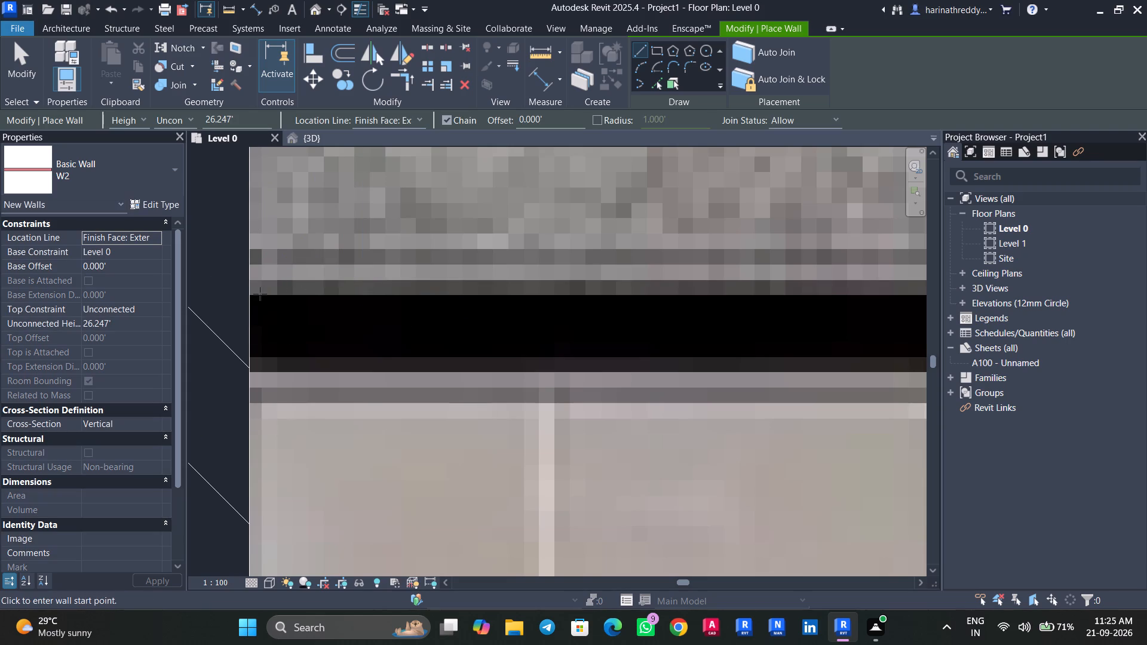
pyautogui.click(254, 295)
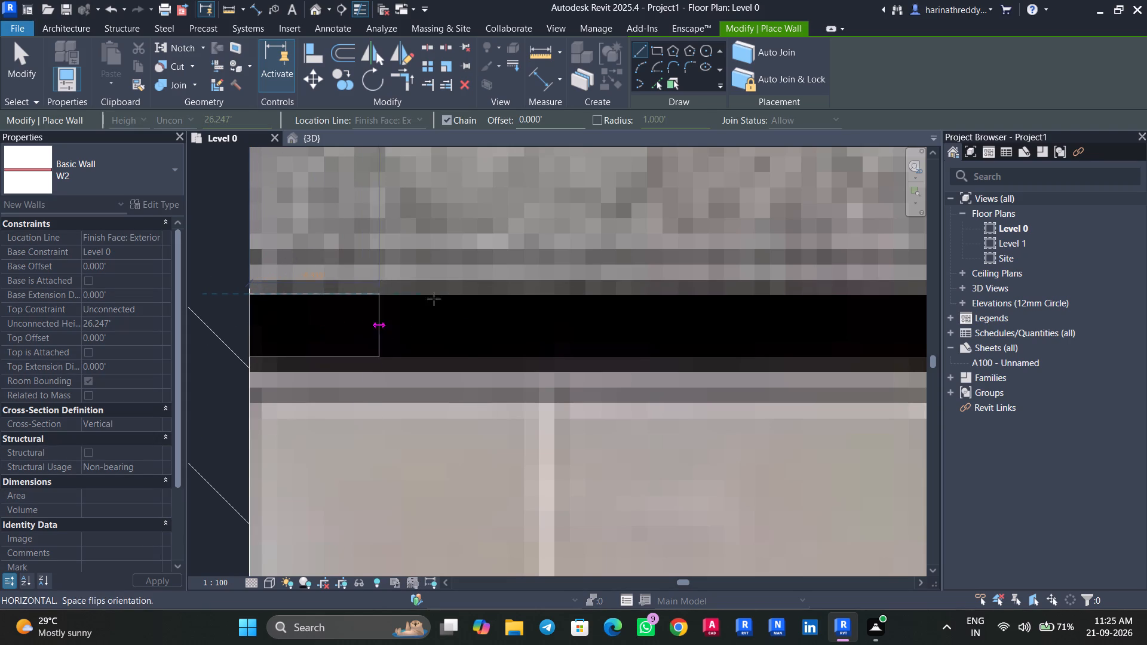
pyautogui.scroll(-4, 519, 303)
pyautogui.moveTo(520, 296); pyautogui.dragTo(295, 297, button='middle')
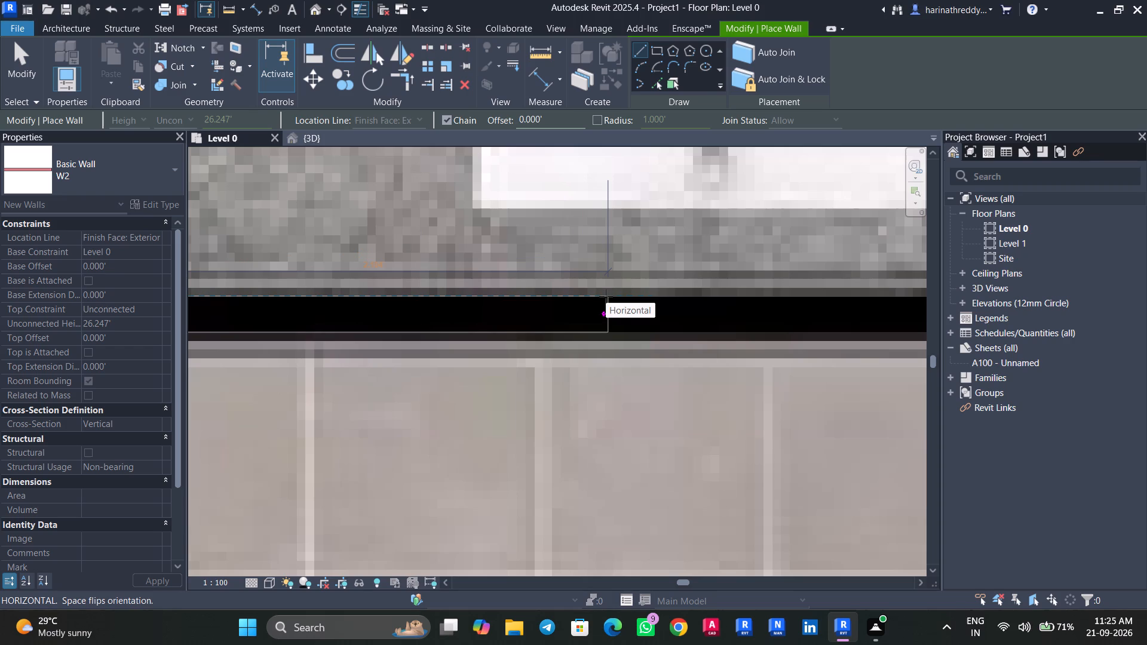
pyautogui.scroll(-4, 607, 293)
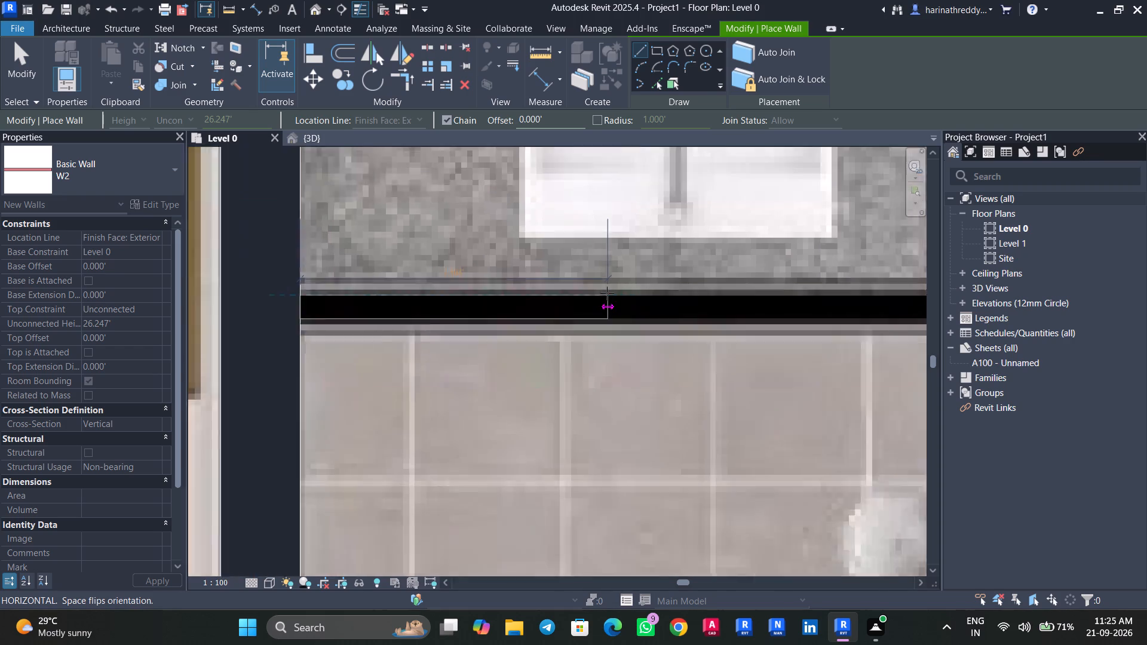
pyautogui.scroll(-2, 607, 293)
pyautogui.moveTo(607, 293); pyautogui.dragTo(397, 290, button='middle')
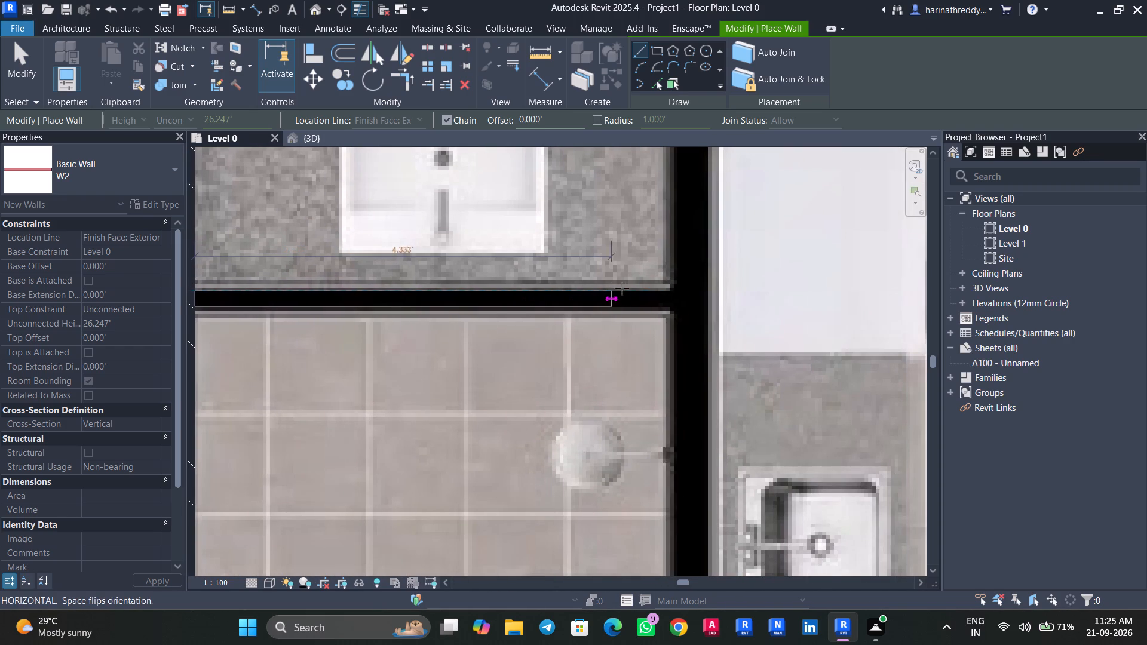
pyautogui.scroll(9, 674, 294)
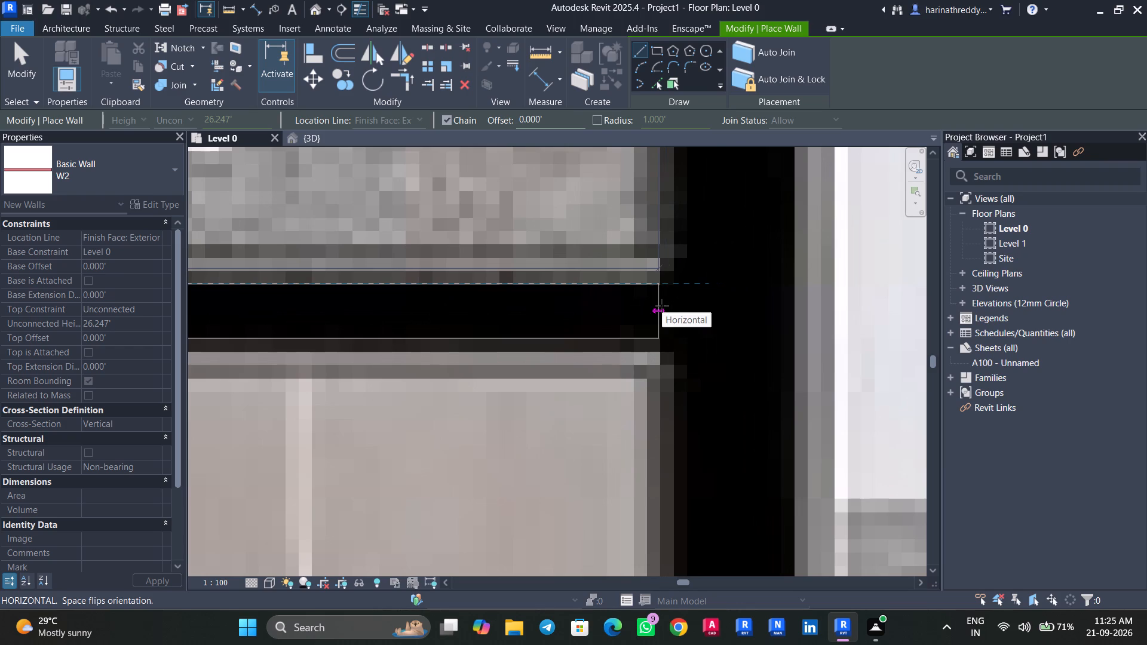
pyautogui.click(662, 306)
pyautogui.press('Escape')
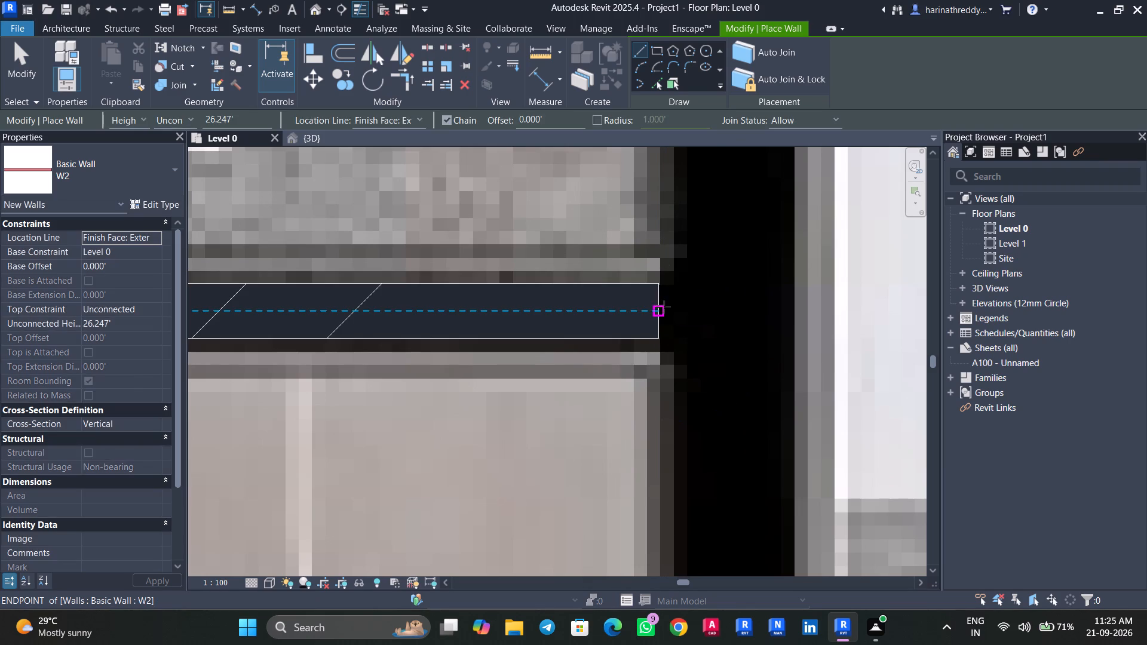
pyautogui.press('Escape')
# Extend the W2 wall's kitchen-side end slightly into the partition line, making the wall about 5.25' long.
pyautogui.click(642, 308)
pyautogui.moveTo(659, 282); pyautogui.dragTo(660, 282)
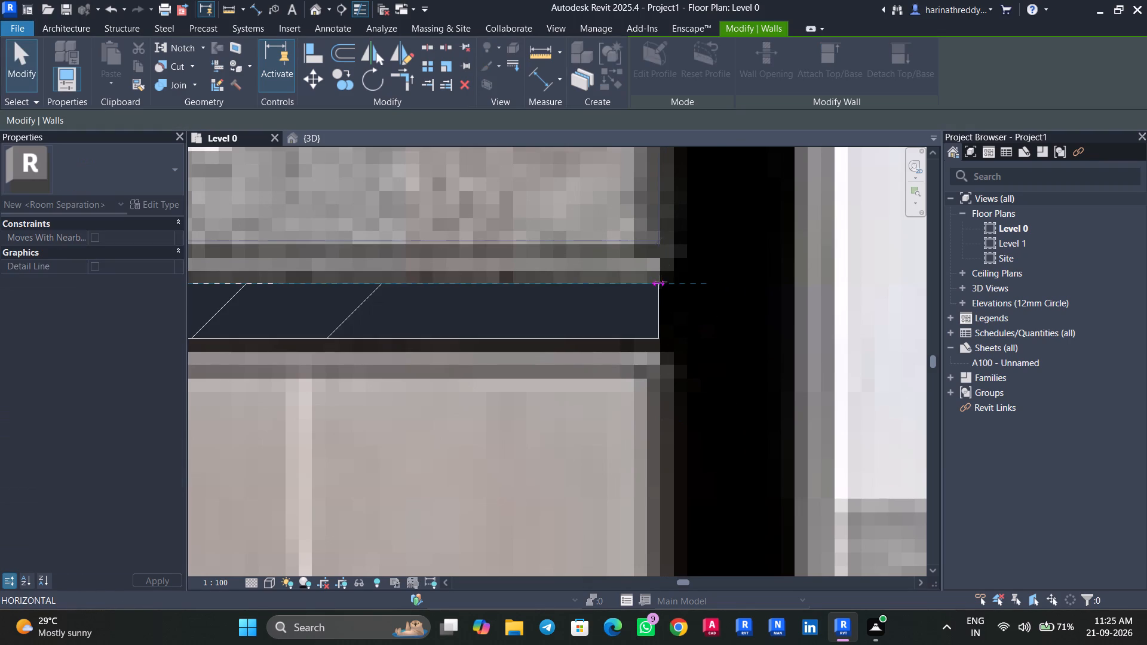
pyautogui.moveTo(660, 282); pyautogui.dragTo(670, 283)
pyautogui.press('Escape')
pyautogui.scroll(-6, 680, 296)
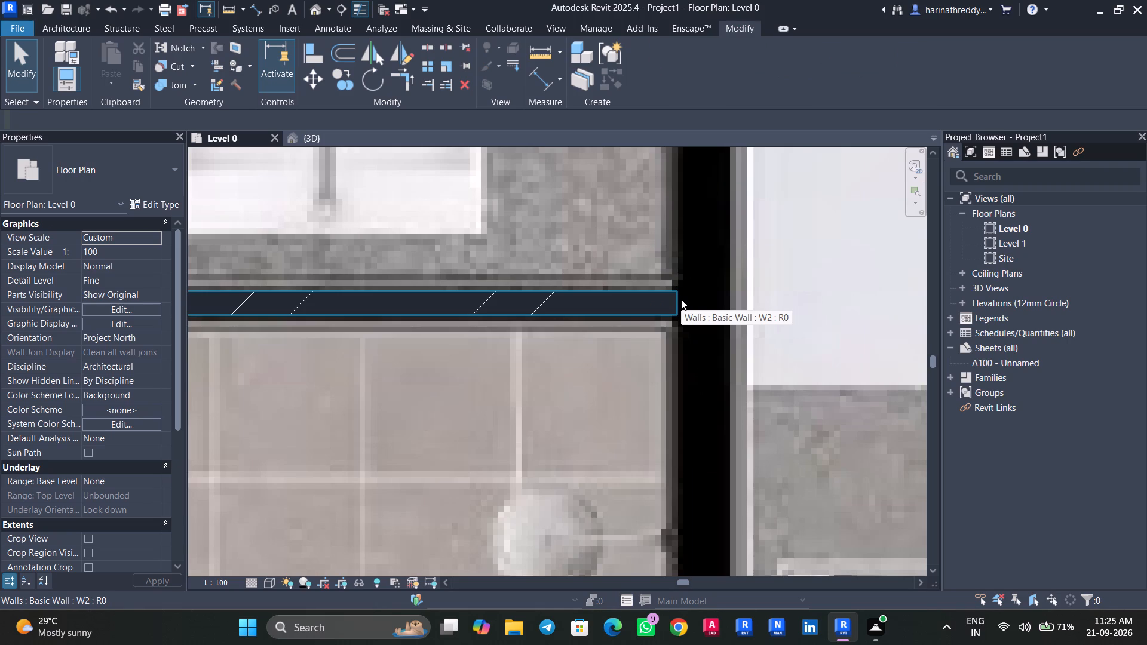
# Nudge the W2 wall behind the washbasin counter one increment toward M.TOILET to match the plan image.
pyautogui.click(654, 310)
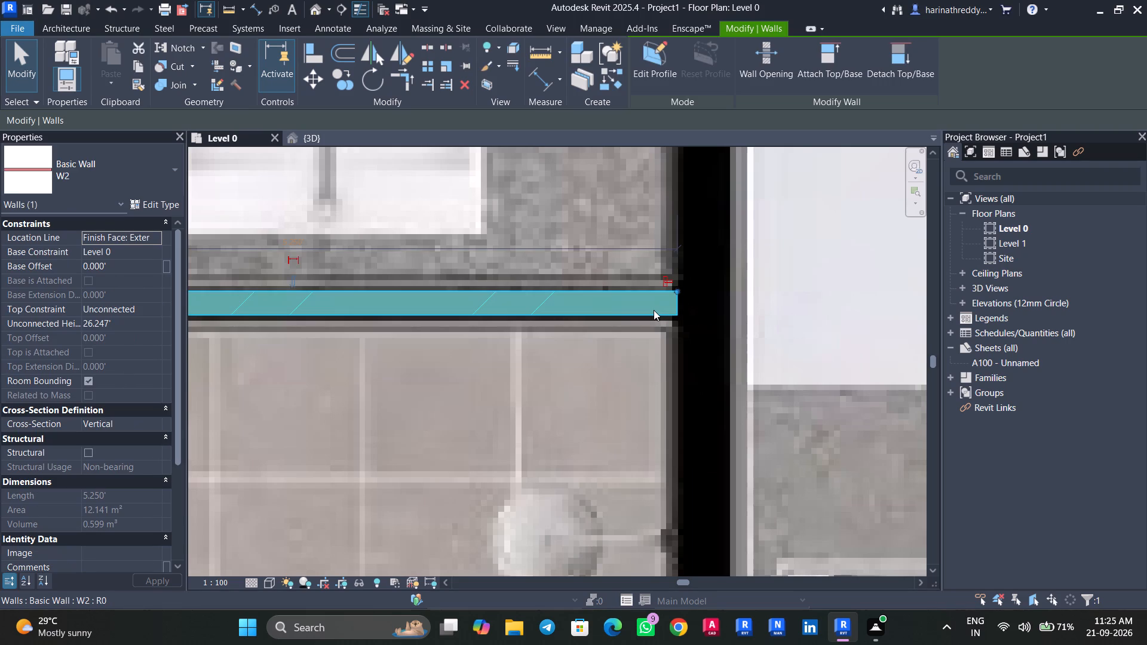
pyautogui.press('Down')
pyautogui.press('Escape')
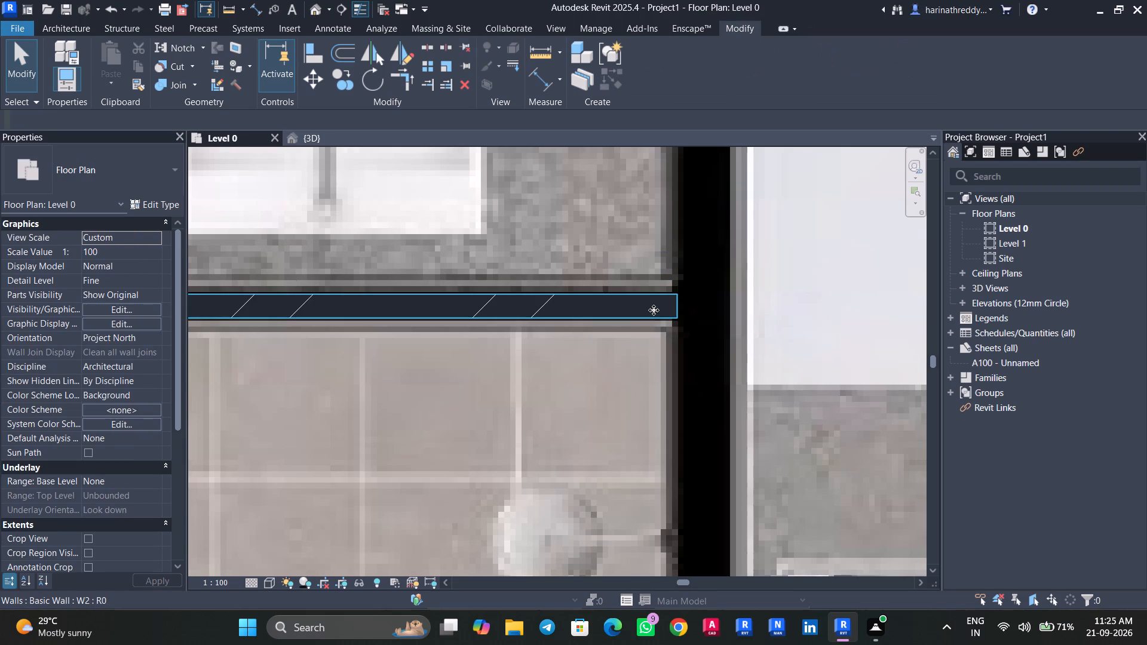
# Draw a W1 wall about 11.5' long between M.TOILET and the KITCHEN and UTILITY, from the washbasin counter's dining-side edge to the exterior wall.
pyautogui.scroll(-5, 664, 295)
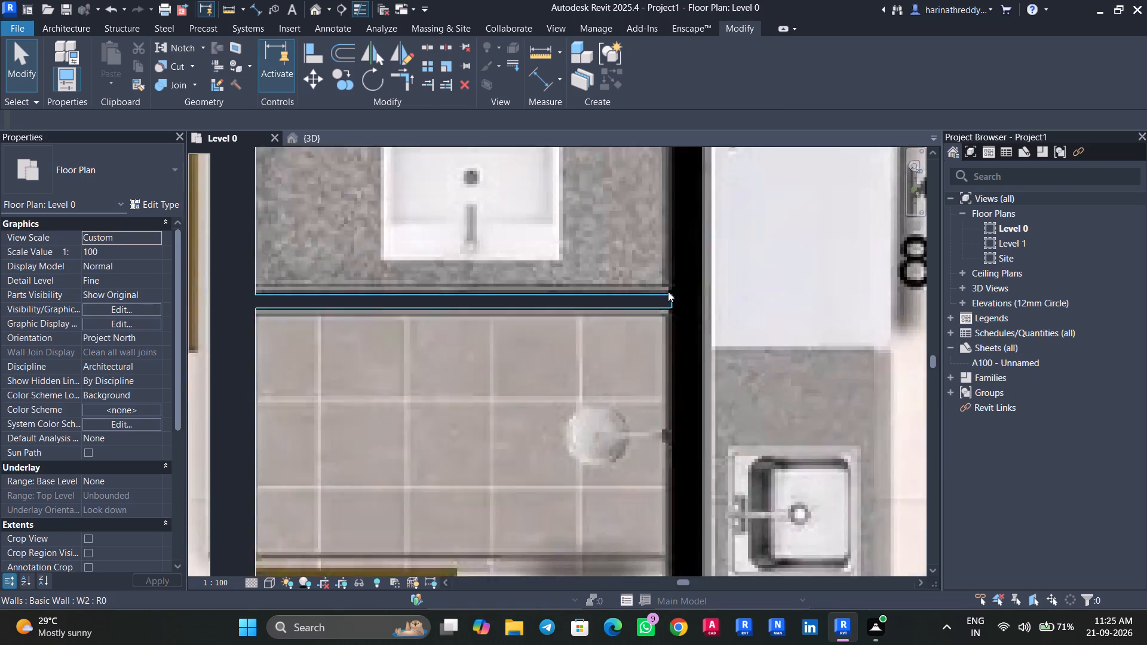
pyautogui.scroll(-5, 668, 291)
pyautogui.moveTo(724, 334); pyautogui.dragTo(651, 379, button='middle')
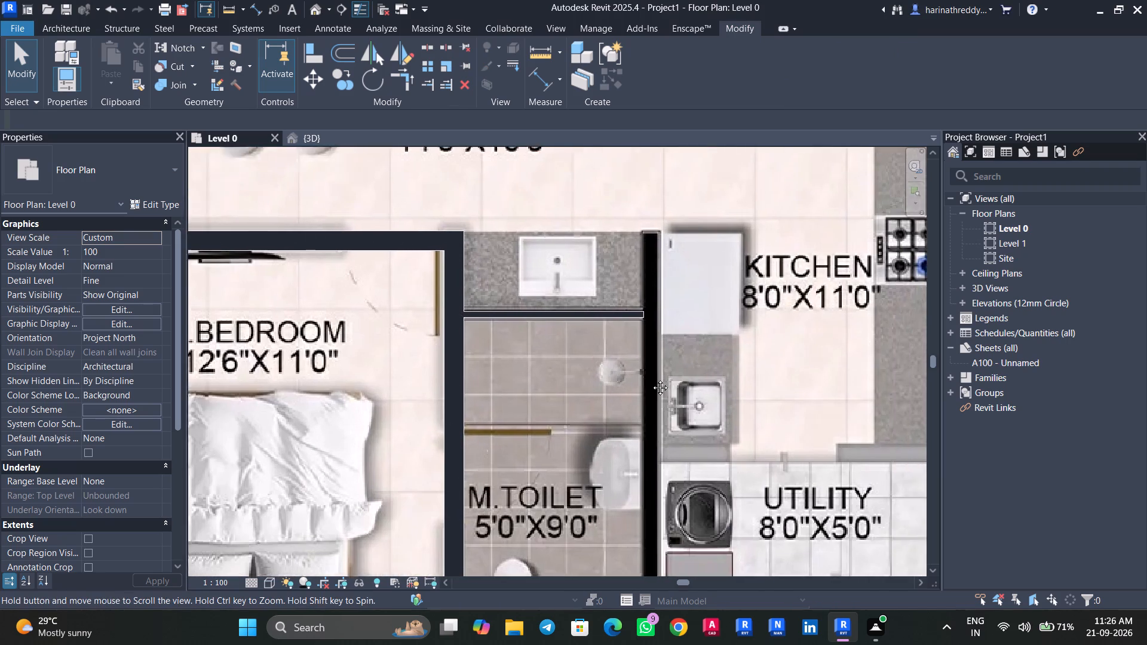
pyautogui.moveTo(651, 379); pyautogui.dragTo(612, 394, button='middle')
pyautogui.write('WA')
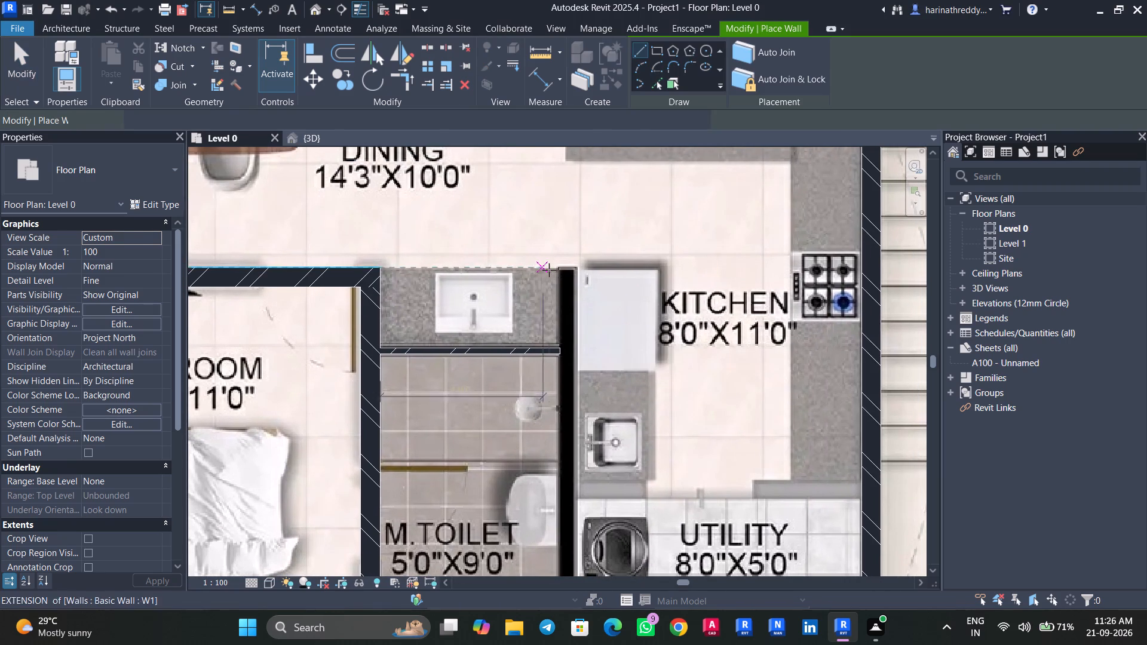
pyautogui.scroll(2, 579, 276)
pyautogui.scroll(-1, 580, 276)
pyautogui.scroll(6, 581, 277)
pyautogui.click(153, 178)
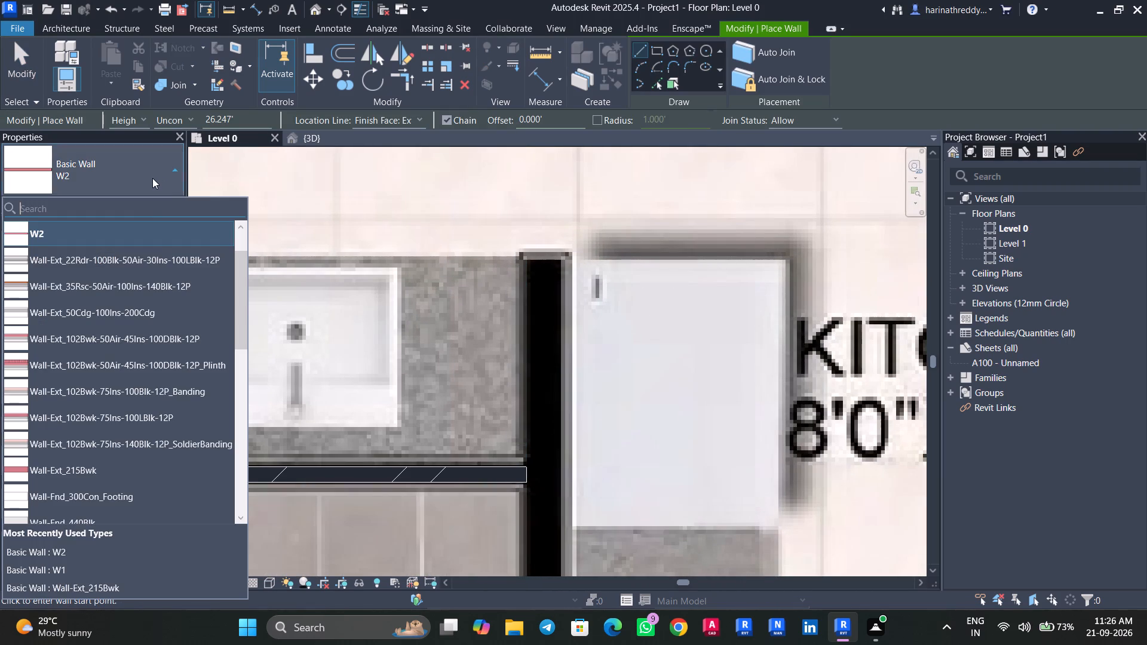
pyautogui.scroll(3, 136, 231)
pyautogui.click(133, 244)
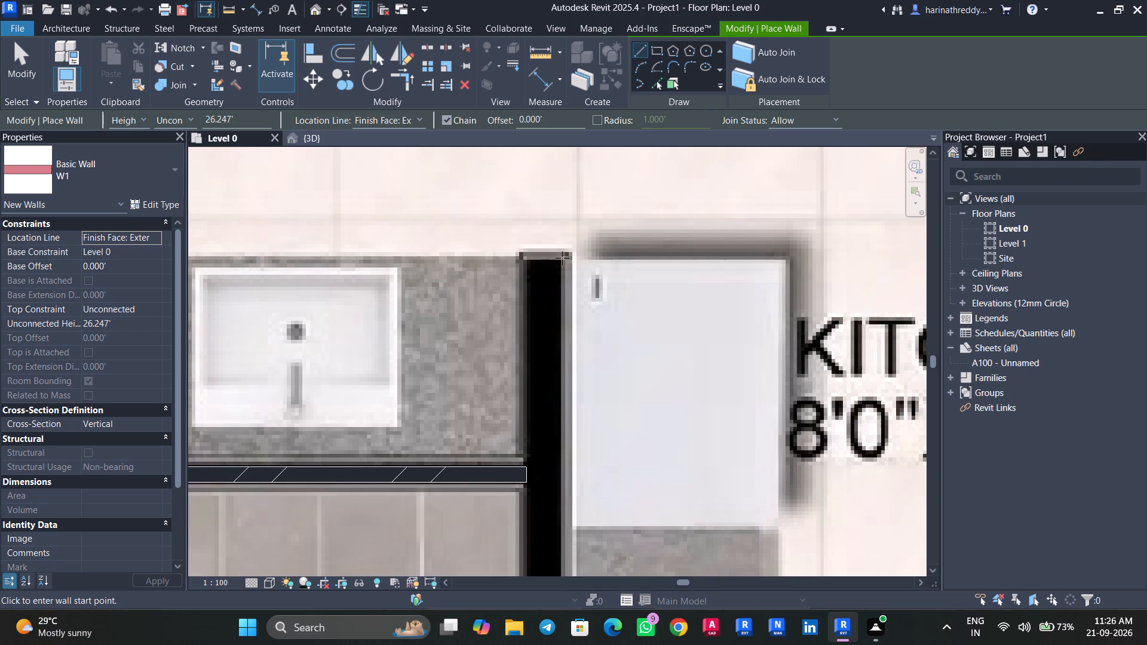
pyautogui.scroll(7, 562, 258)
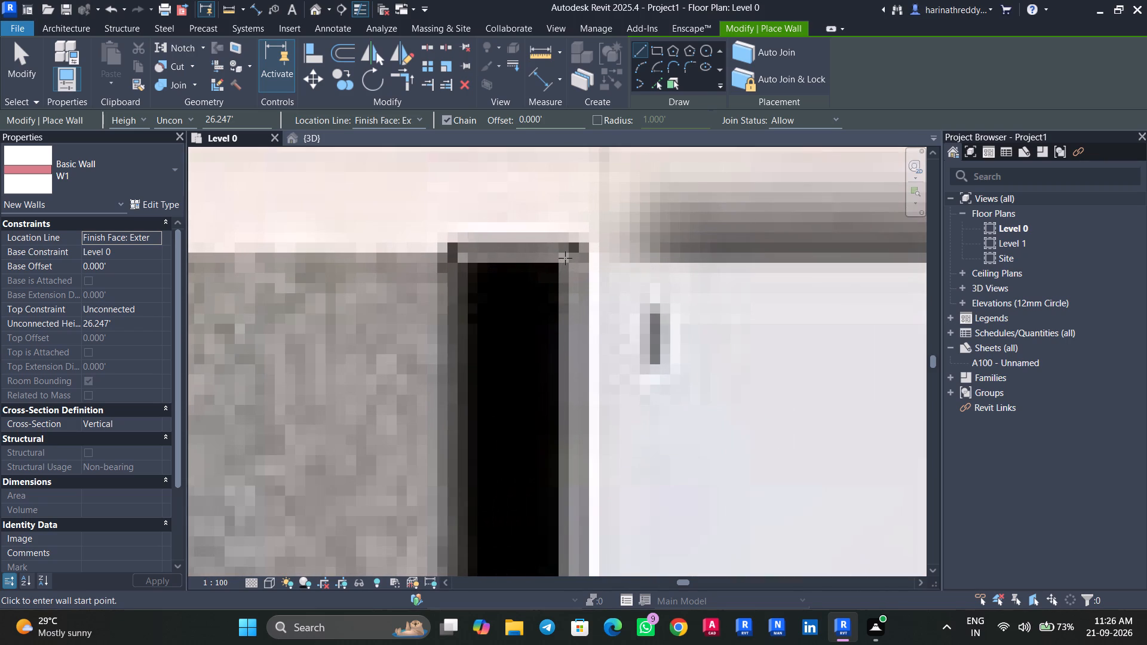
pyautogui.click(568, 255)
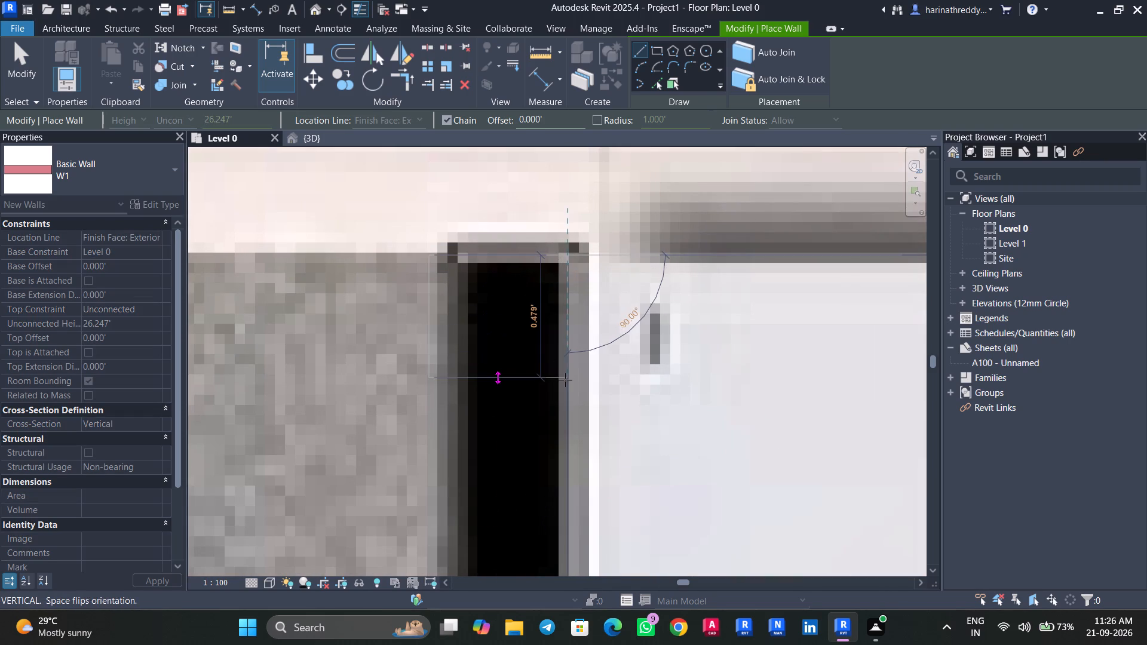
pyautogui.scroll(-4, 565, 383)
pyautogui.moveTo(565, 383); pyautogui.dragTo(516, 230, button='middle')
pyautogui.scroll(-1, 516, 230)
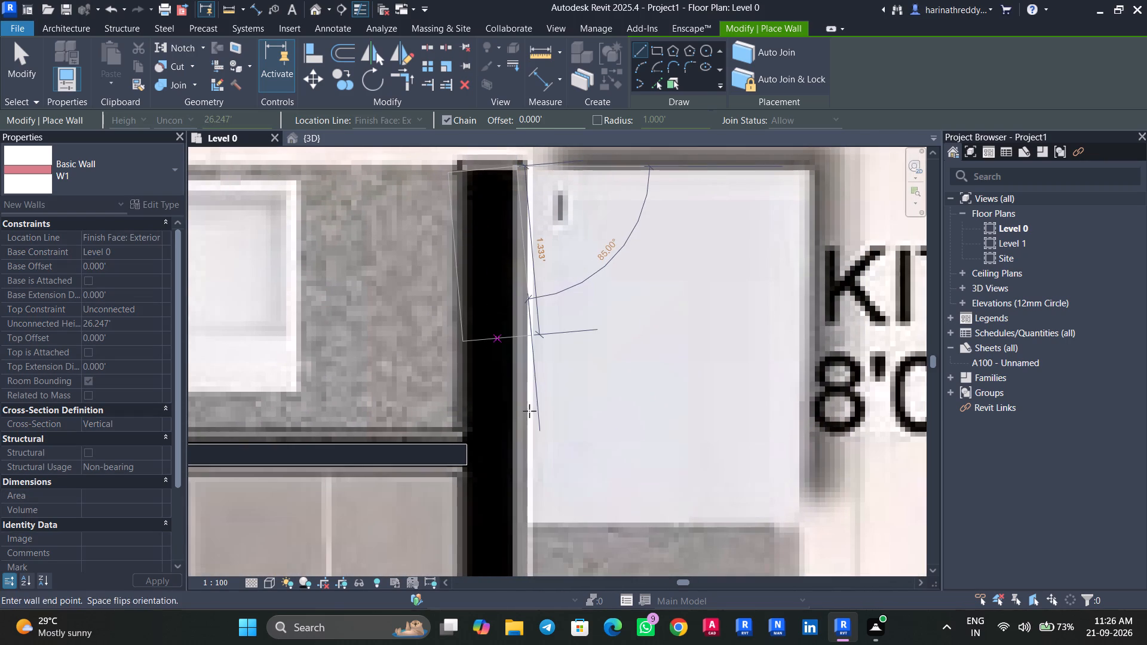
pyautogui.scroll(-3, 504, 457)
pyautogui.moveTo(504, 457); pyautogui.dragTo(426, 177, button='middle')
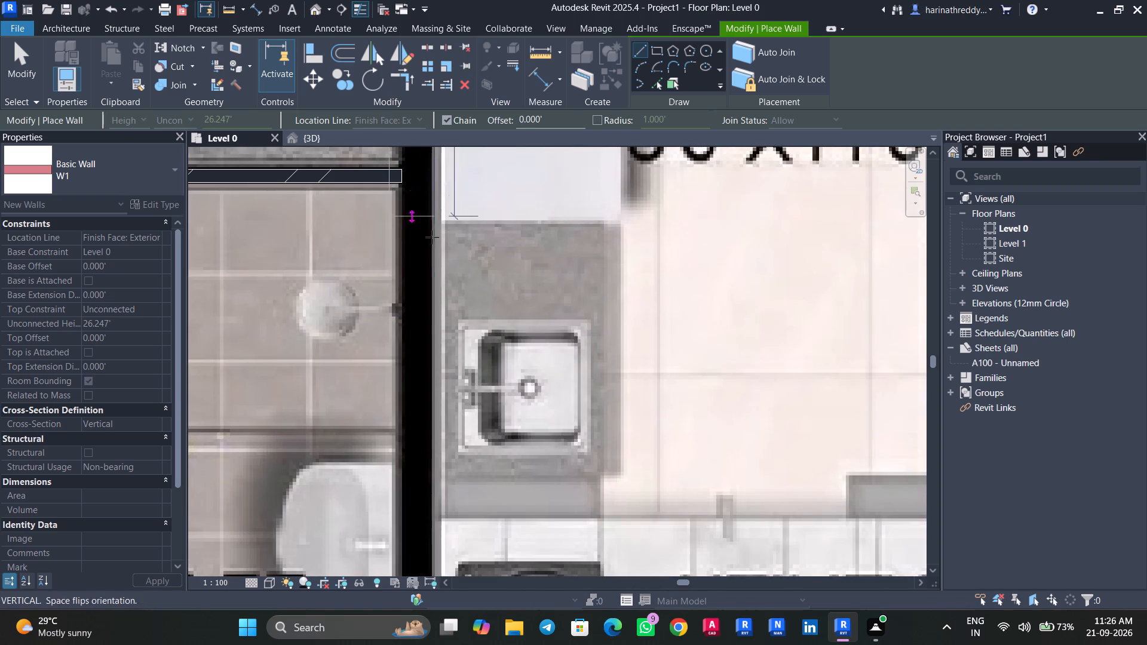
pyautogui.moveTo(438, 386); pyautogui.dragTo(422, 137, button='middle')
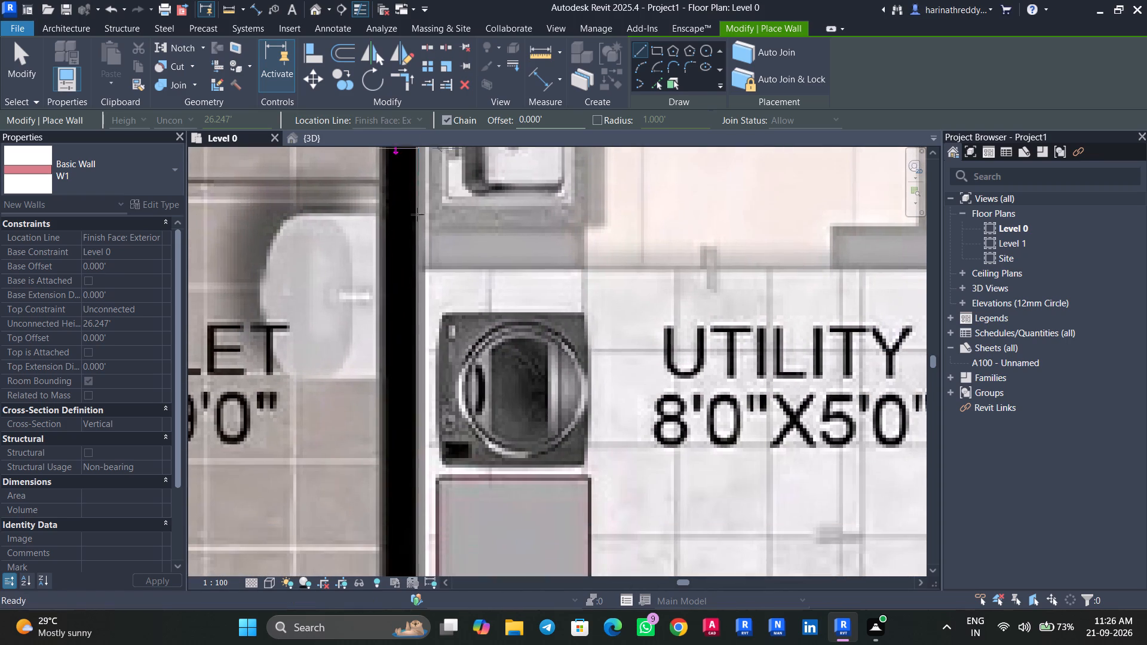
pyautogui.moveTo(427, 389); pyautogui.dragTo(413, 149, button='middle')
pyautogui.scroll(1, 412, 151)
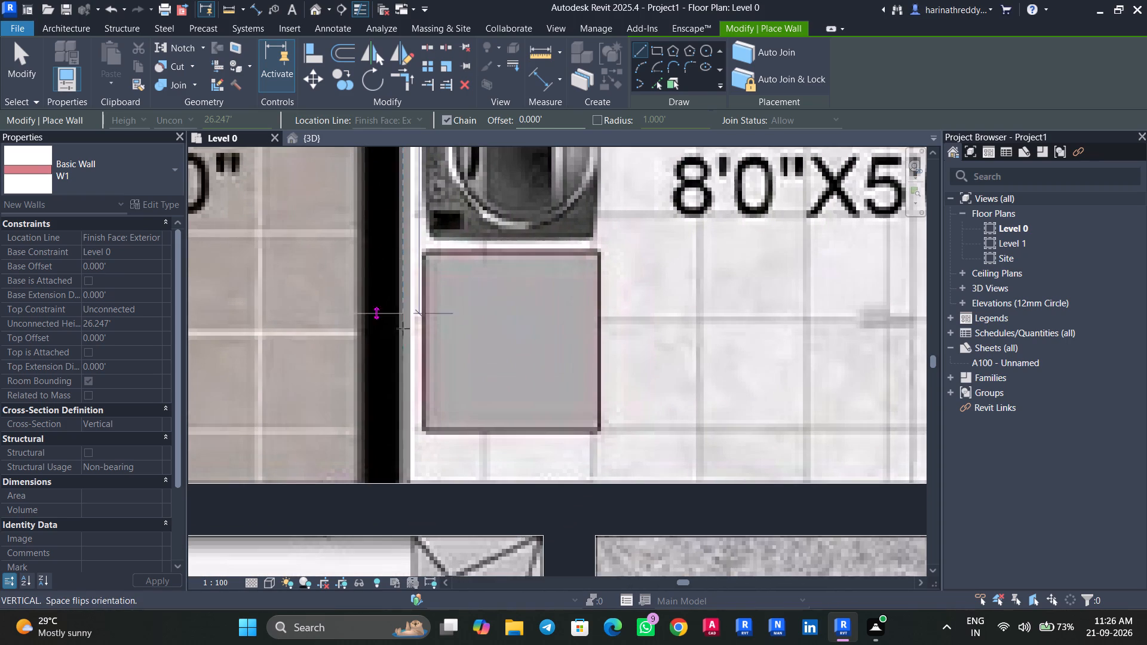
pyautogui.click(398, 483)
pyautogui.press('Escape')
pyautogui.press('Escape')
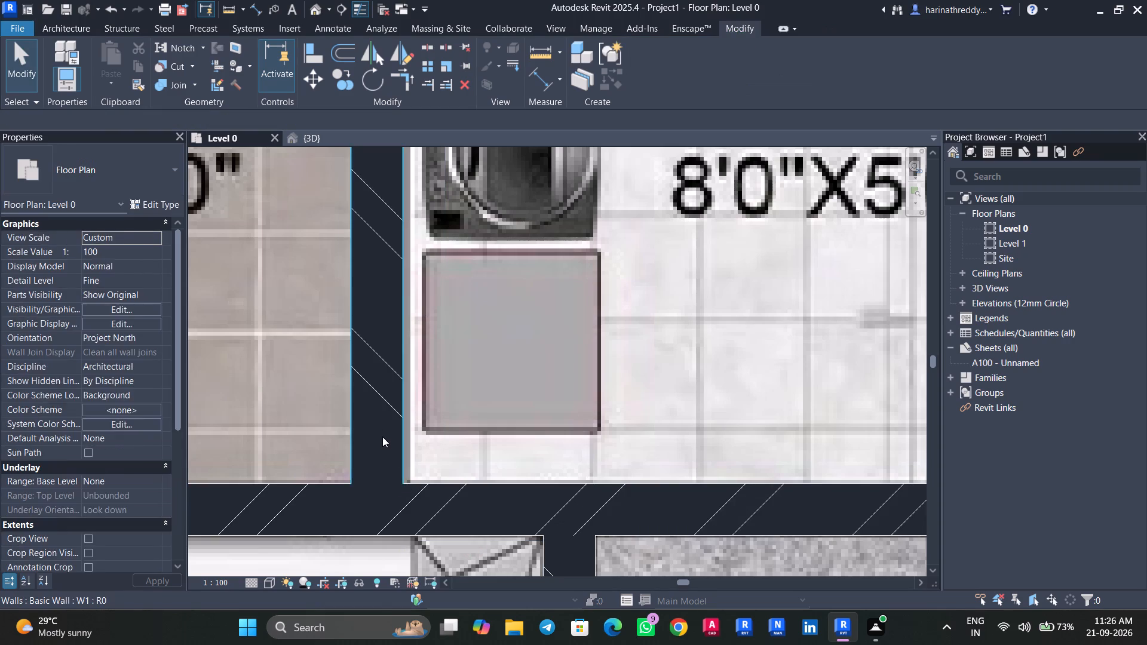
# Nudge the W1 wall between M.TOILET and UTILITY a net one increment toward UTILITY to match the plan image.
pyautogui.click(382, 437)
pyautogui.press('Right')
pyautogui.press('Right')
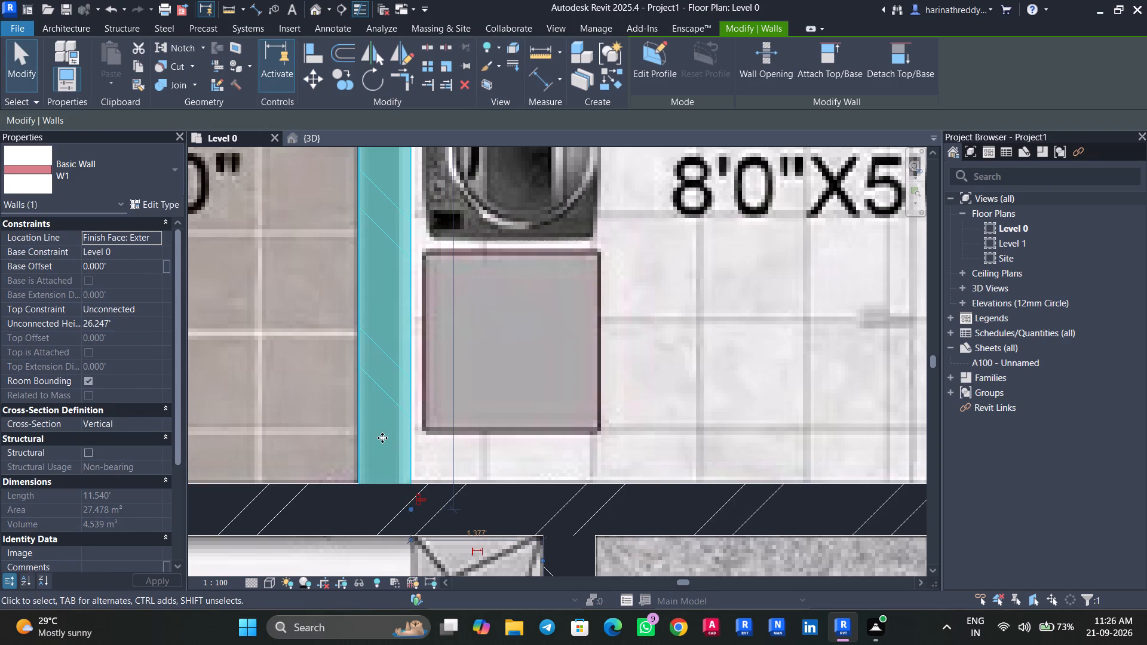
pyautogui.press('Left')
pyautogui.press('Escape')
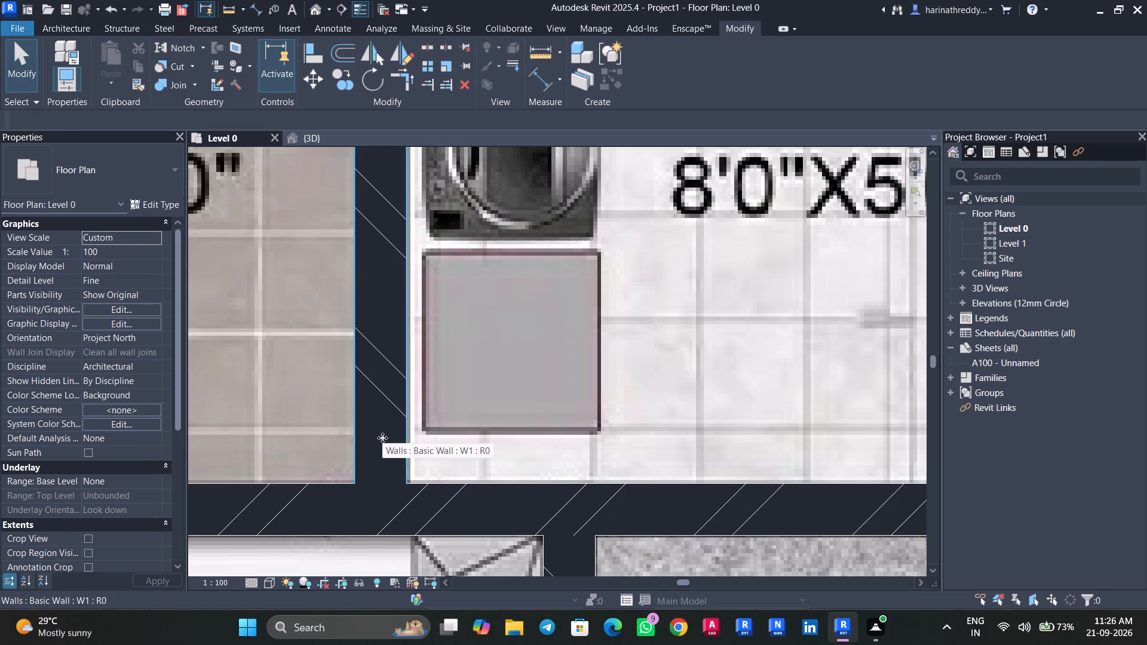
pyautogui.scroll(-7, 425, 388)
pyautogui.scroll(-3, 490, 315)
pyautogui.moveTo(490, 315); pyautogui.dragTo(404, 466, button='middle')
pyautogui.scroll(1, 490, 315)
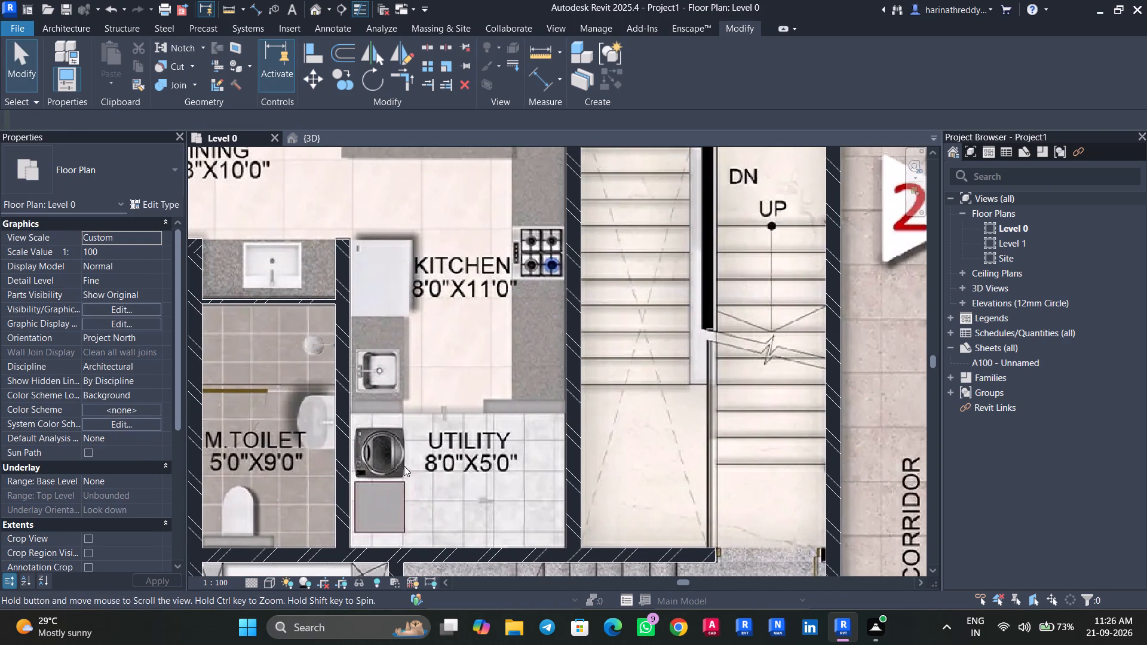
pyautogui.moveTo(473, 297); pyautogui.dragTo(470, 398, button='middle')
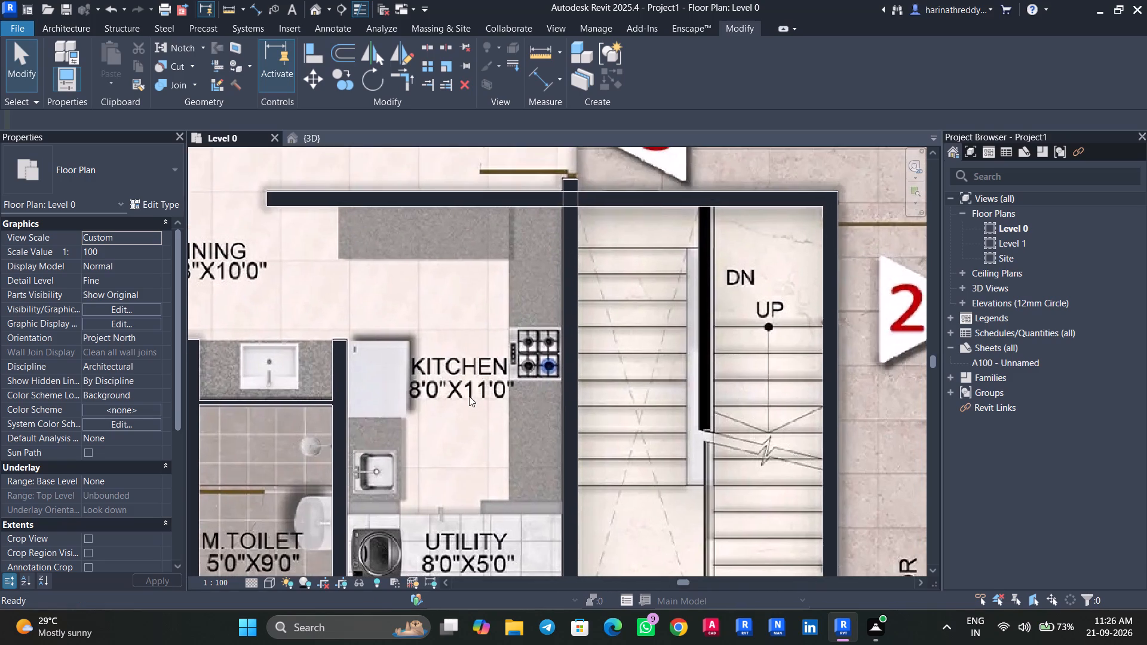
# Examine the traced walls in the 3D view from angled and top orientations, comparing them with the Level 0 plan.
pyautogui.scroll(-5, 436, 340)
pyautogui.moveTo(436, 340); pyautogui.dragTo(448, 406, button='middle')
pyautogui.scroll(1, 436, 339)
pyautogui.scroll(-2, 448, 406)
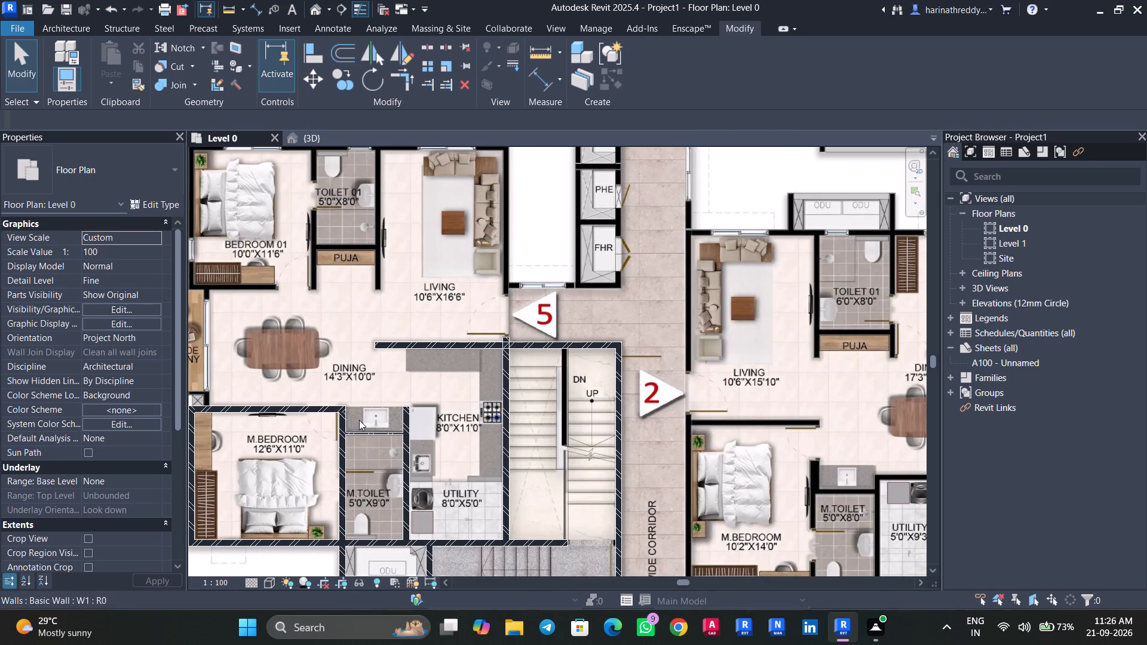
pyautogui.click(340, 135)
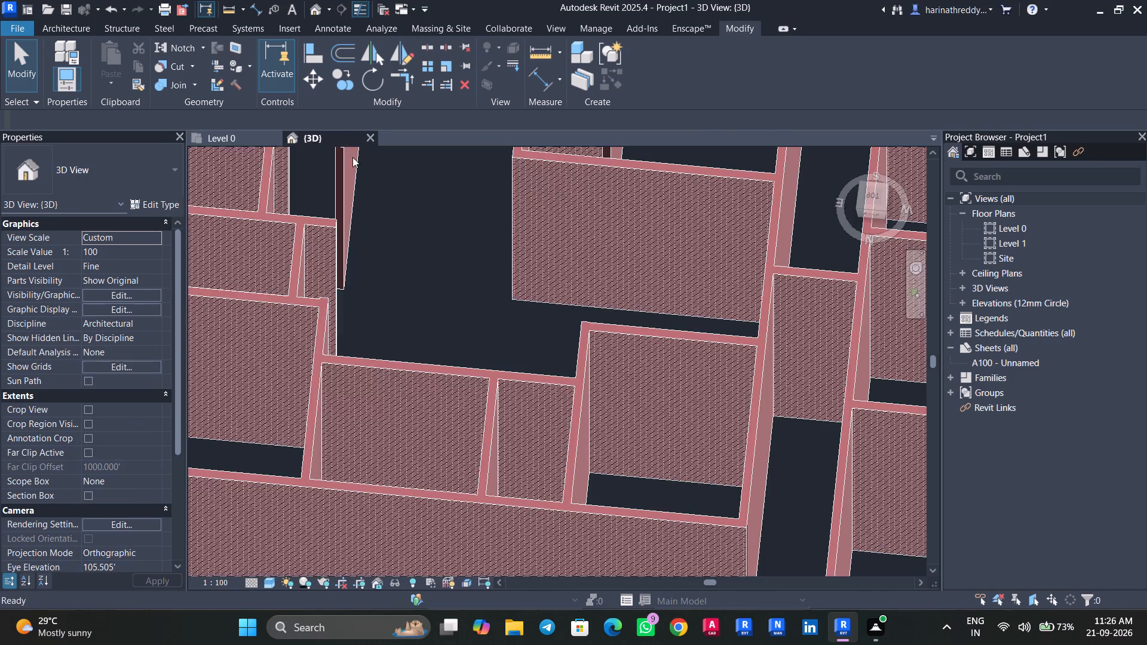
pyautogui.scroll(-9, 440, 232)
pyautogui.moveTo(440, 232); pyautogui.dragTo(368, 449, button='middle')
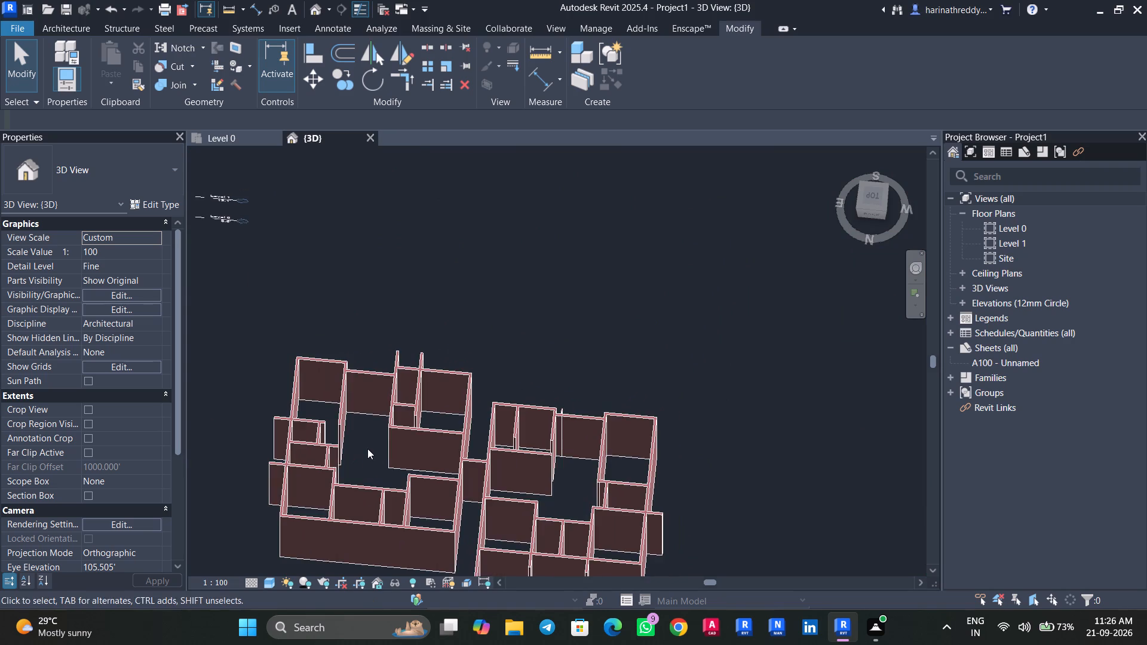
pyautogui.moveTo(367, 449); pyautogui.dragTo(431, 410, button='middle')
pyautogui.scroll(-1, 431, 410)
pyautogui.moveTo(419, 381); pyautogui.dragTo(370, 303, button='middle')
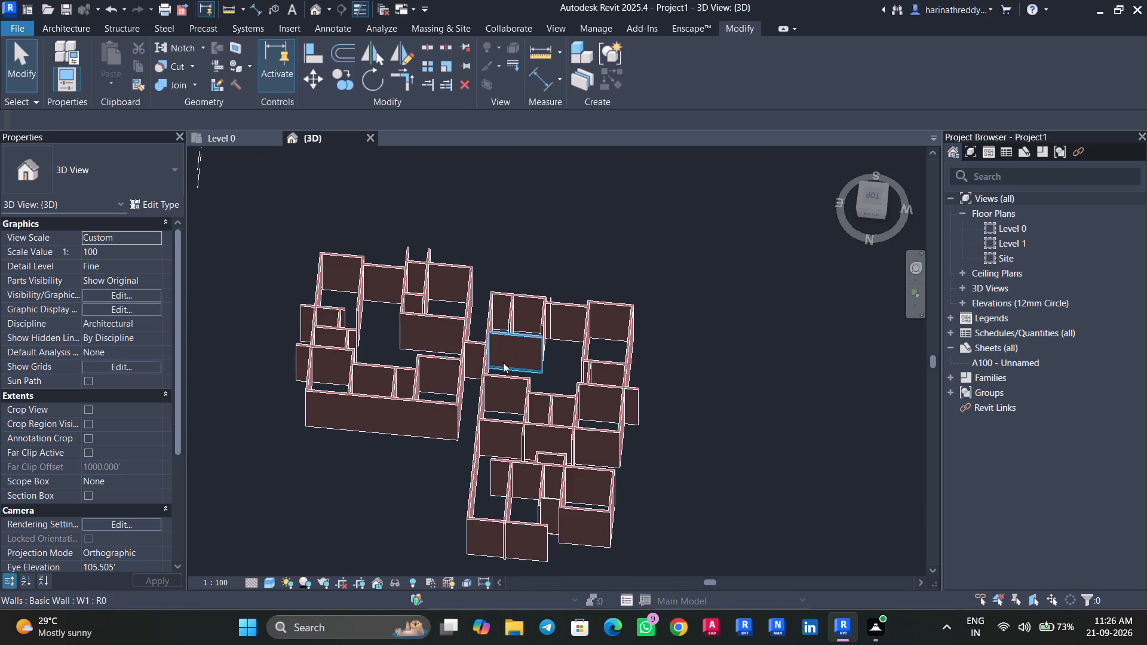
pyautogui.keyDown('shift'); pyautogui.moveTo(418, 361); pyautogui.dragTo(433, 435, button='middle'); pyautogui.keyUp('shift')
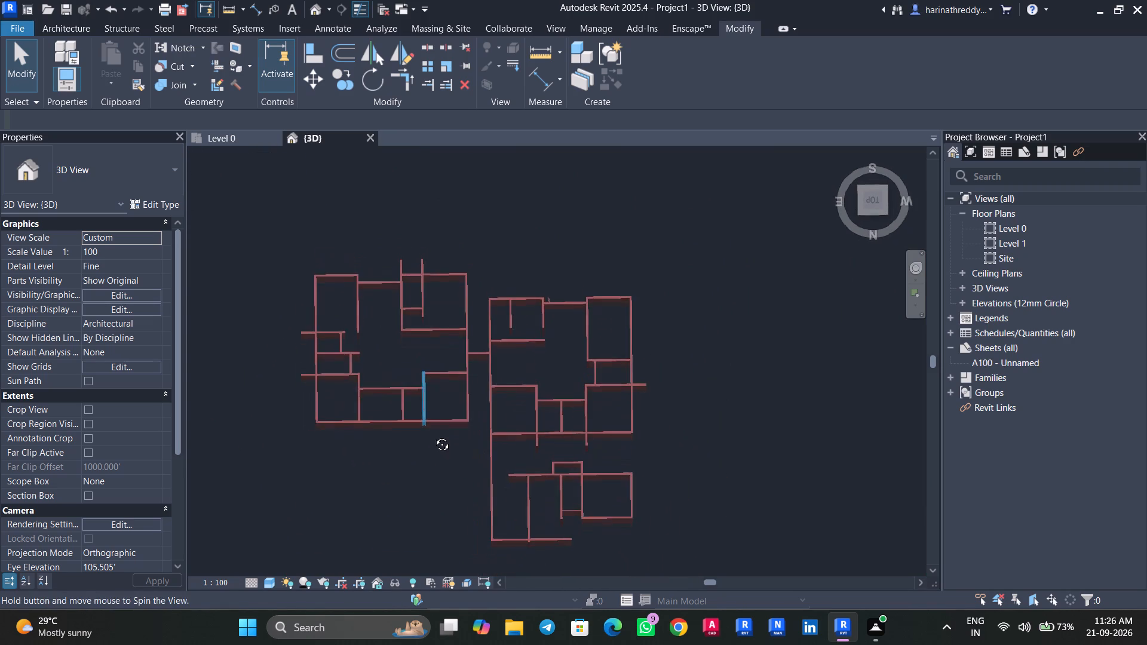
pyautogui.keyDown('shift'); pyautogui.moveTo(433, 435); pyautogui.dragTo(433, 436, button='middle'); pyautogui.keyUp('shift')
pyautogui.click(869, 194)
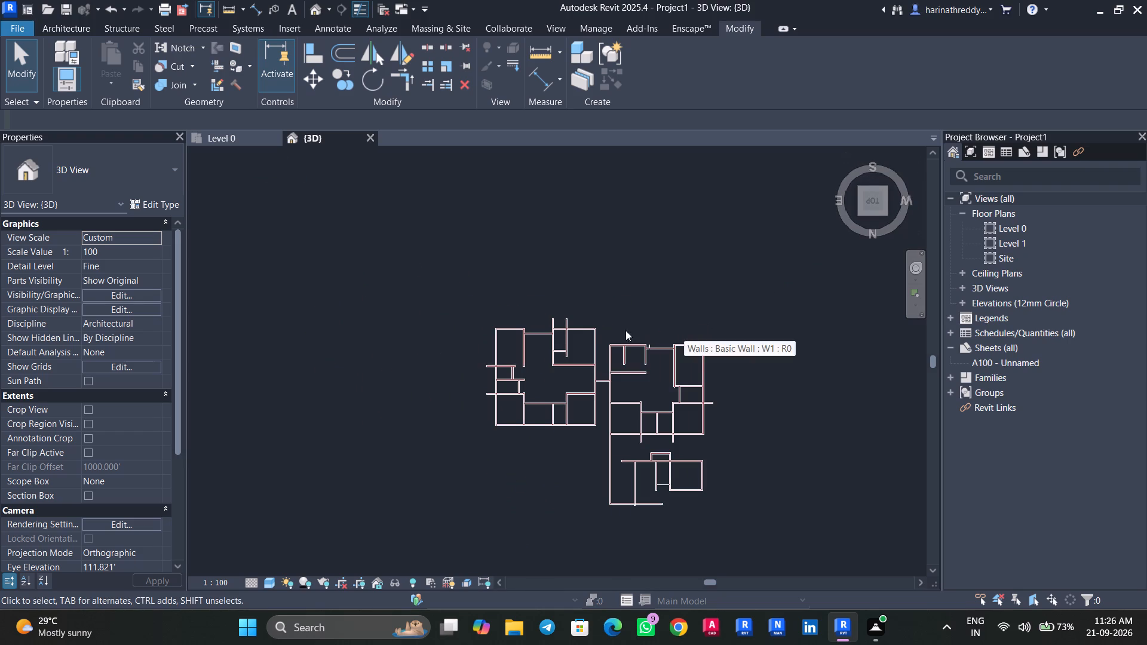
pyautogui.click(247, 142)
pyautogui.scroll(-6, 486, 268)
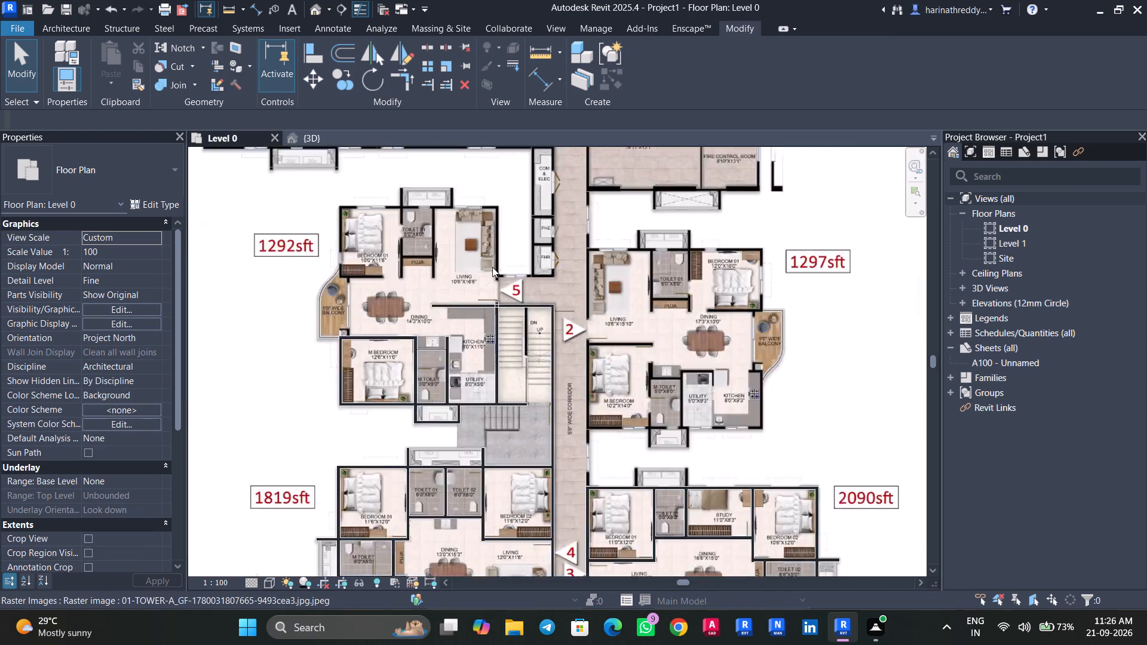
pyautogui.scroll(-2, 492, 267)
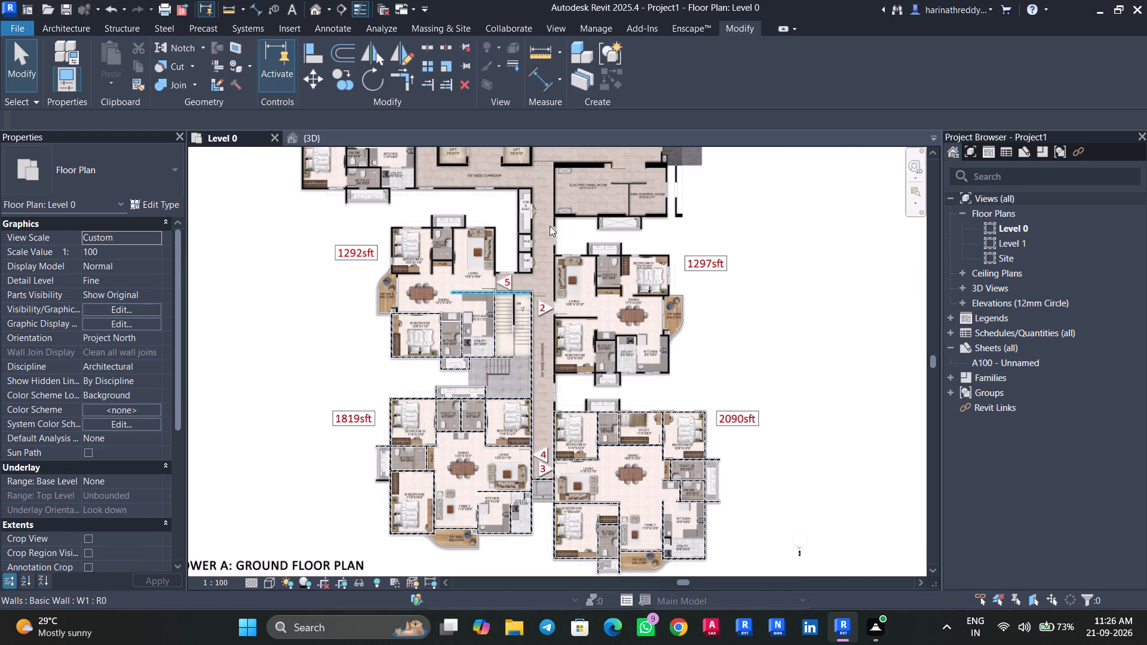
pyautogui.click(336, 135)
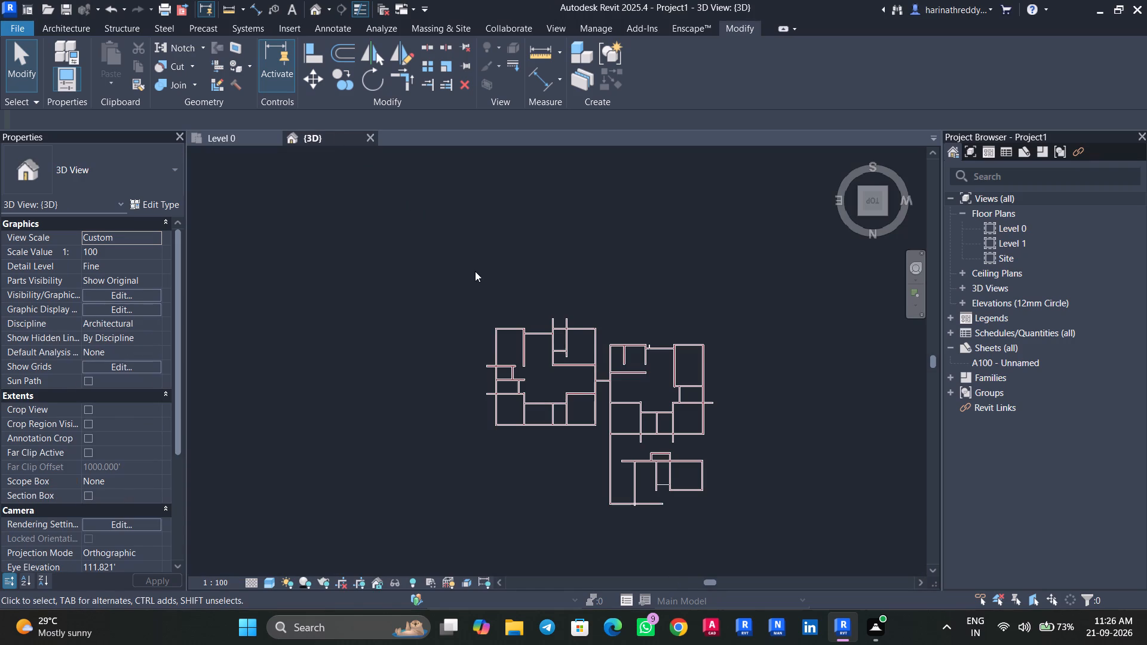
pyautogui.keyDown('shift'); pyautogui.moveTo(434, 311); pyautogui.dragTo(630, 433, button='middle'); pyautogui.keyUp('shift')
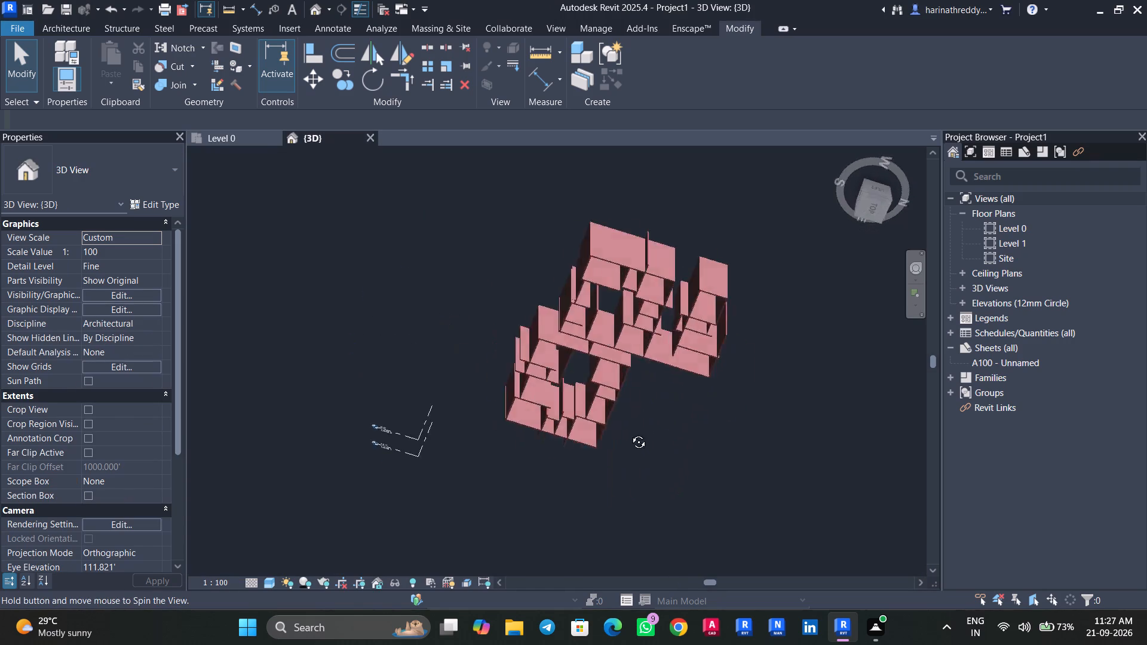
pyautogui.keyDown('shift'); pyautogui.moveTo(630, 433); pyautogui.dragTo(640, 309, button='middle'); pyautogui.keyUp('shift')
pyautogui.keyDown('shift'); pyautogui.moveTo(593, 379); pyautogui.dragTo(715, 299, button='middle'); pyautogui.keyUp('shift')
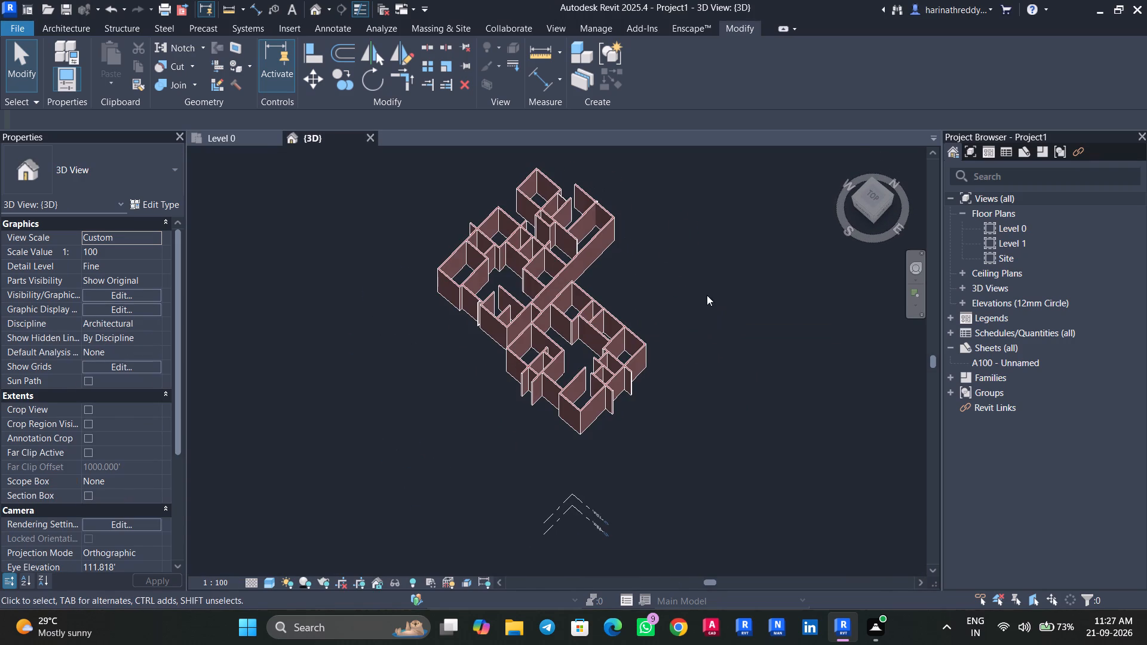
pyautogui.keyDown('shift'); pyautogui.moveTo(632, 326); pyautogui.dragTo(732, 361, button='middle'); pyautogui.keyUp('shift')
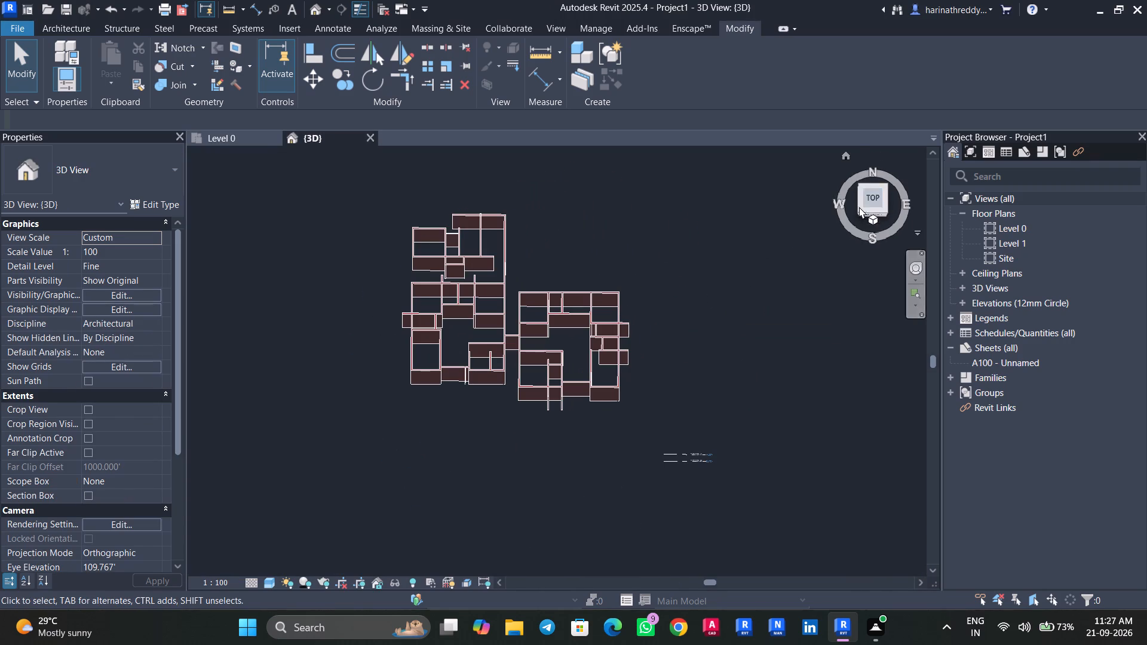
pyautogui.click(870, 193)
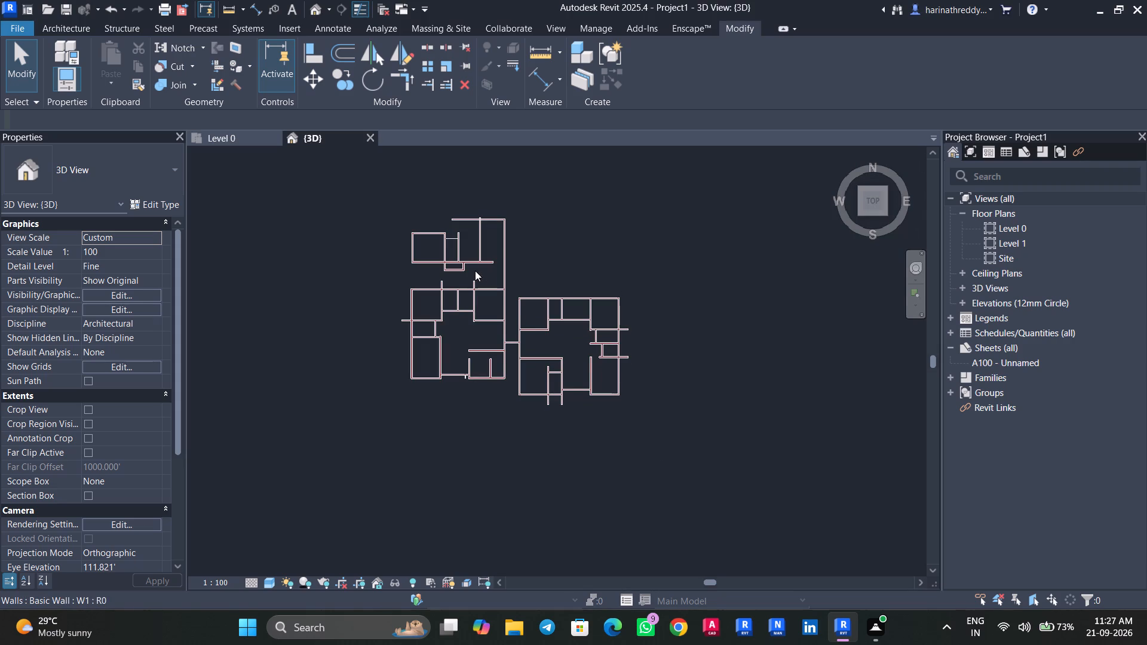
# Inspect the constraints of individual W1 walls in the 3D top view, including the M.BEDROOM–dining wall line.
pyautogui.click(464, 259)
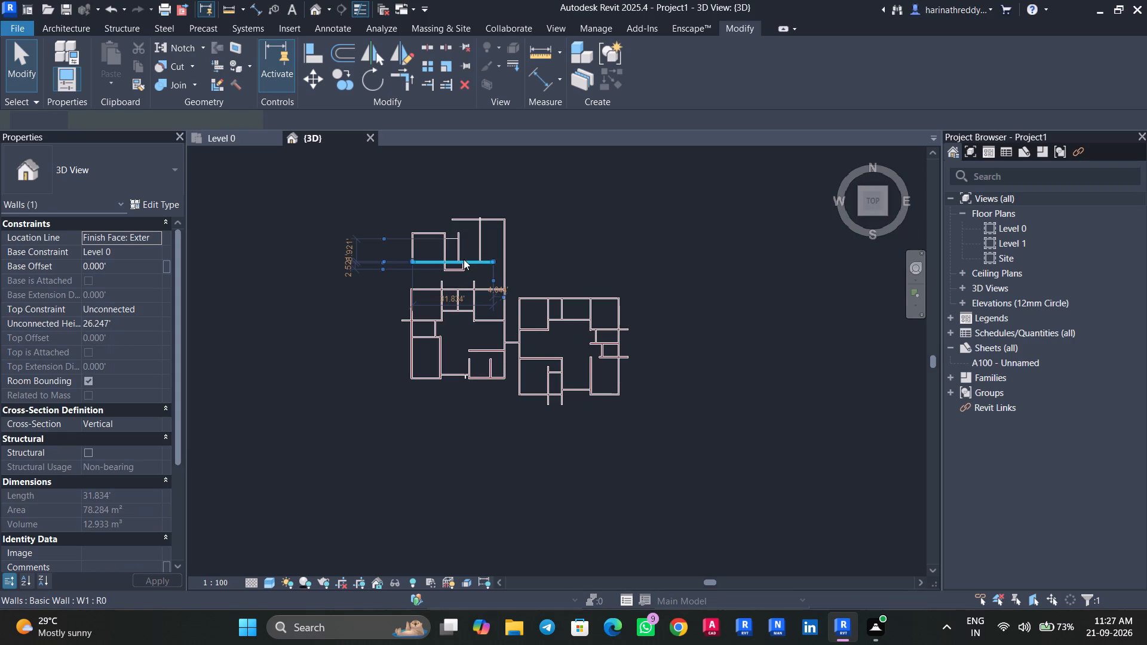
pyautogui.click(154, 249)
pyautogui.click(154, 249)
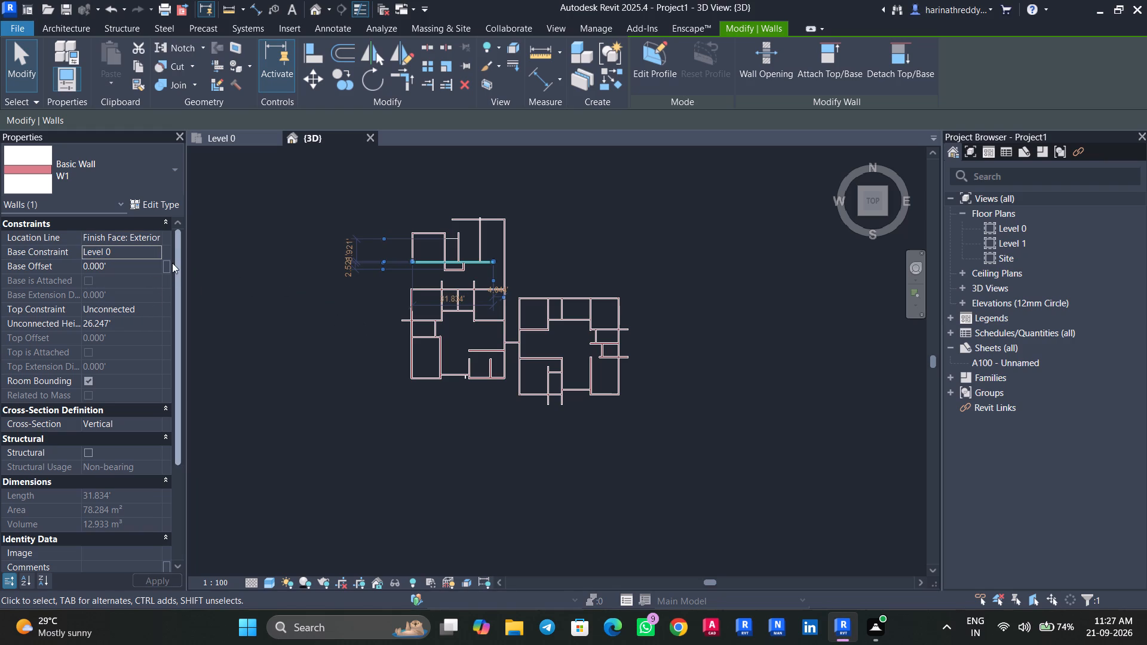
pyautogui.click(554, 356)
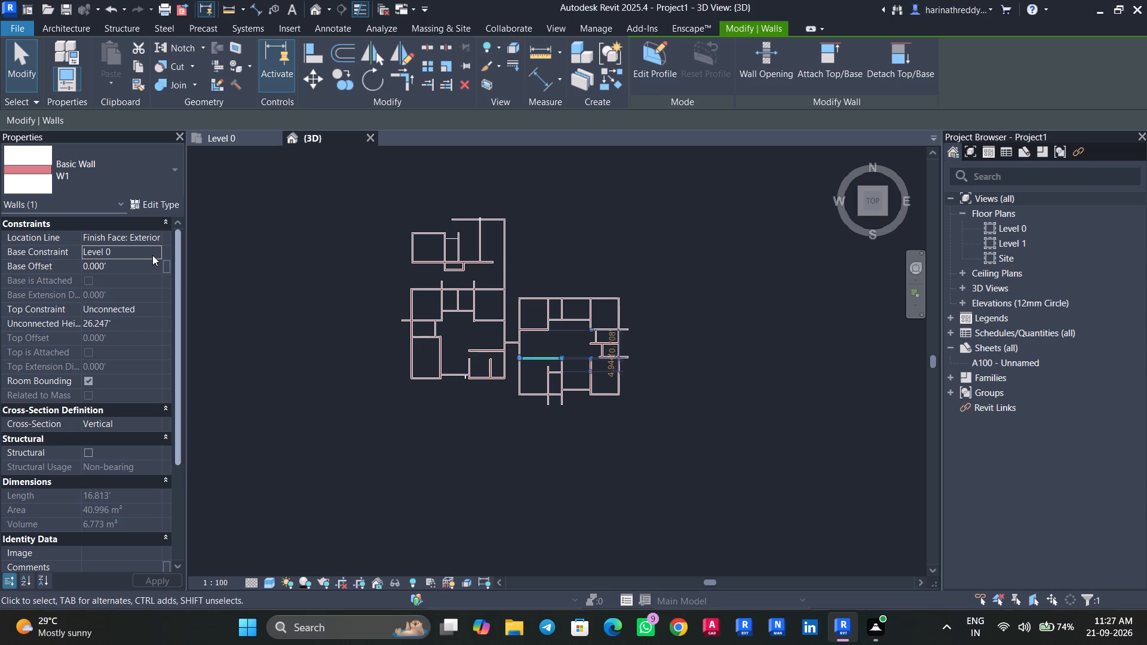
pyautogui.press('Escape')
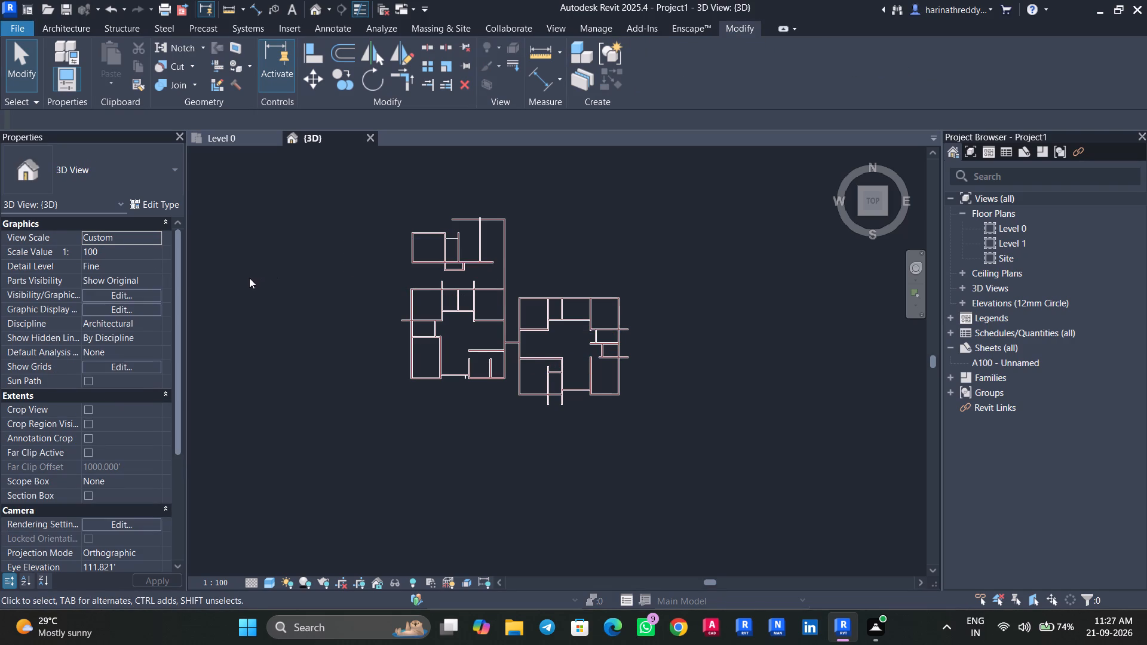
pyautogui.click(612, 391)
pyautogui.press('Escape')
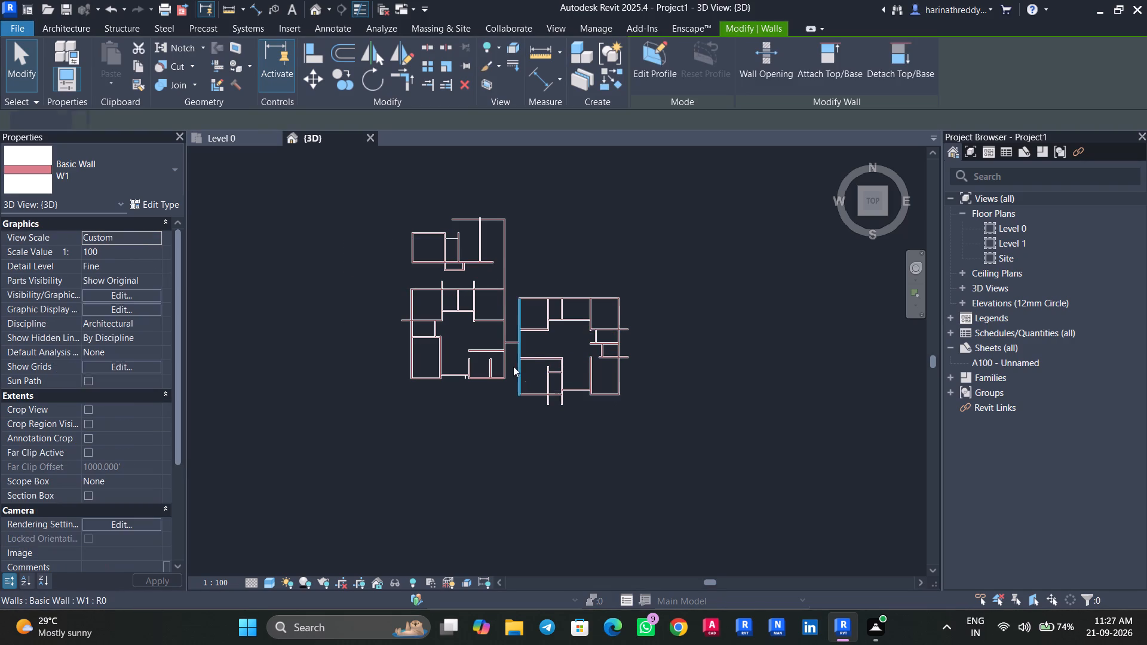
pyautogui.press('Escape')
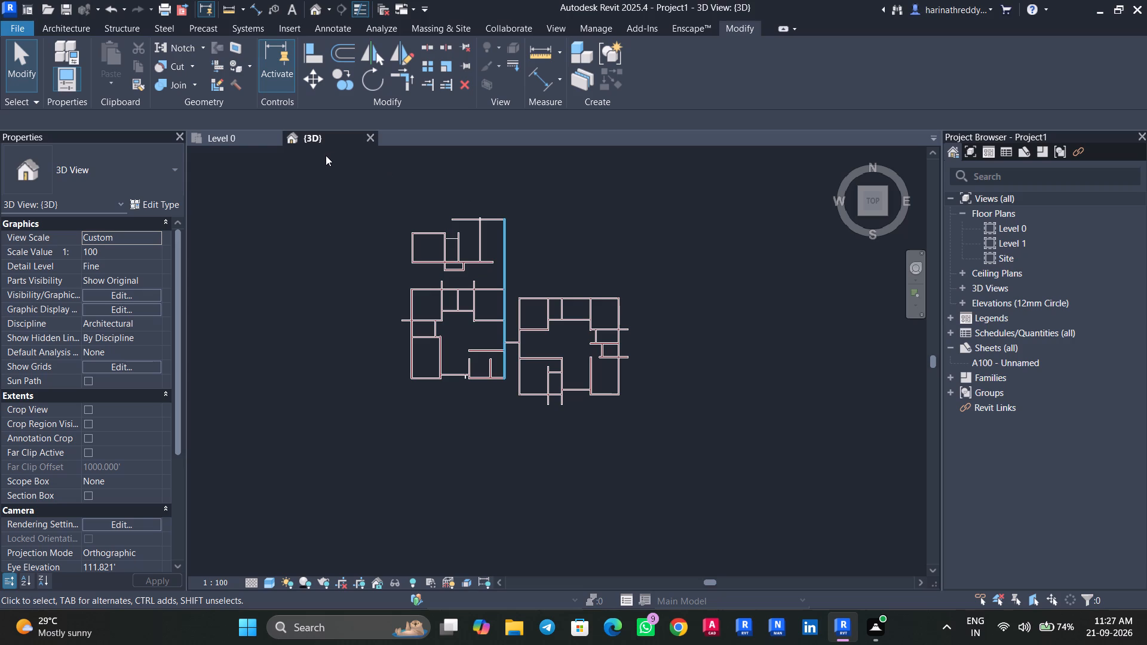
# Draw a W1 wall between the 5'0" wide balcony and DINING, from the M.BEDROOM wall to BEDROOM 01's dining-side wall, flipped to the balcony side.
pyautogui.click(232, 137)
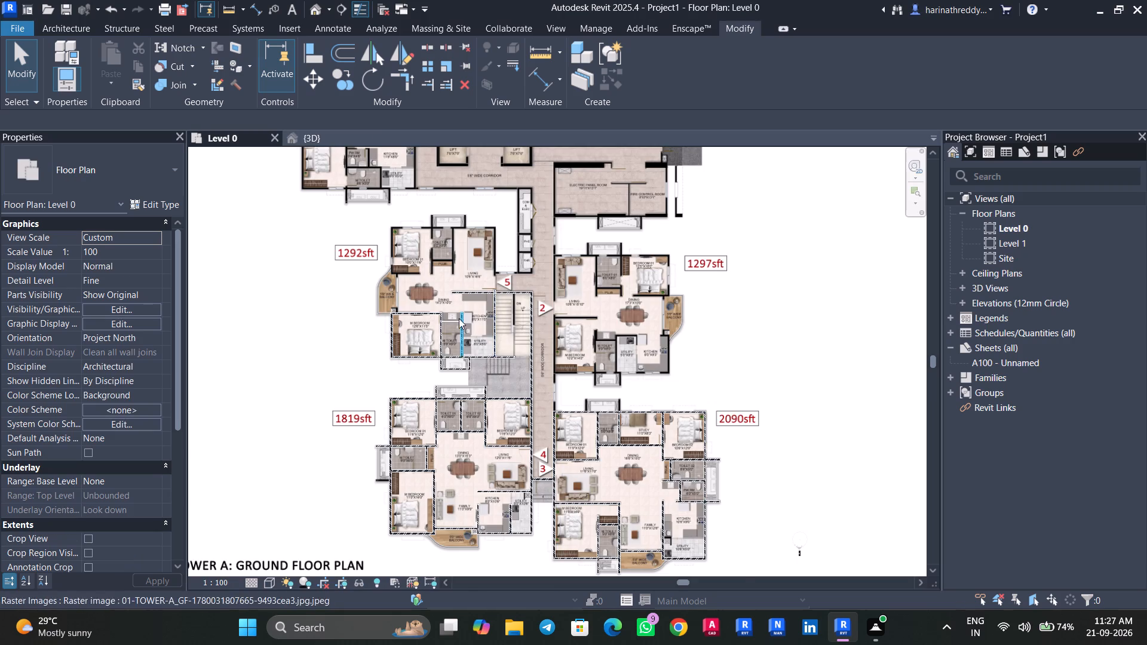
pyautogui.scroll(8, 441, 314)
pyautogui.scroll(5, 334, 296)
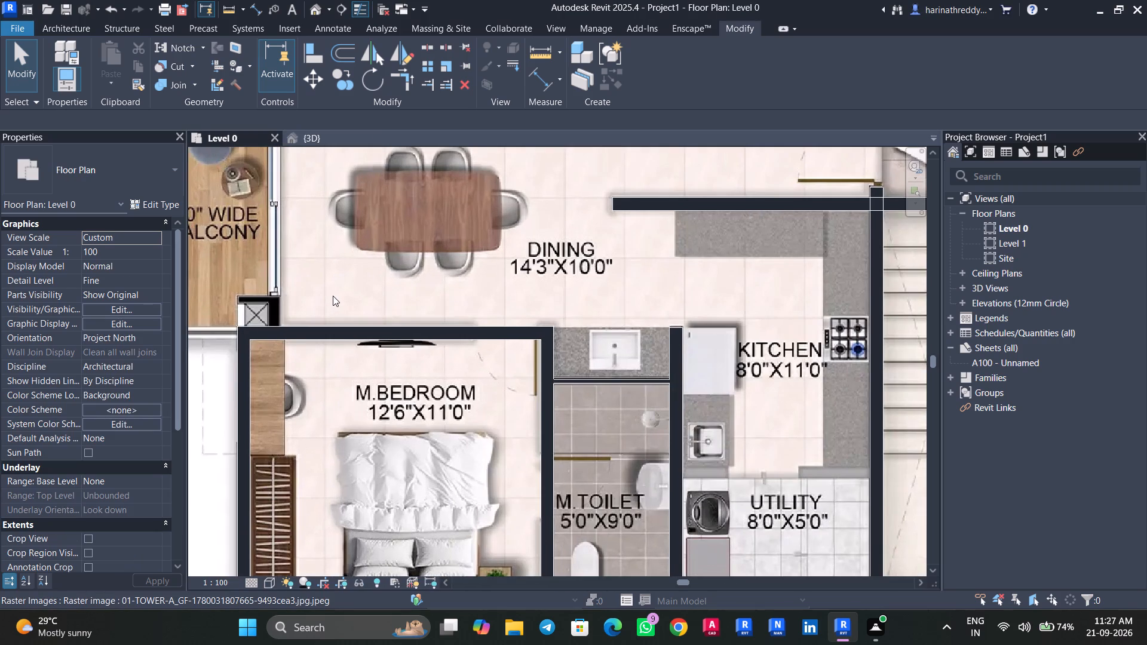
pyautogui.moveTo(551, 290); pyautogui.dragTo(641, 433, button='middle')
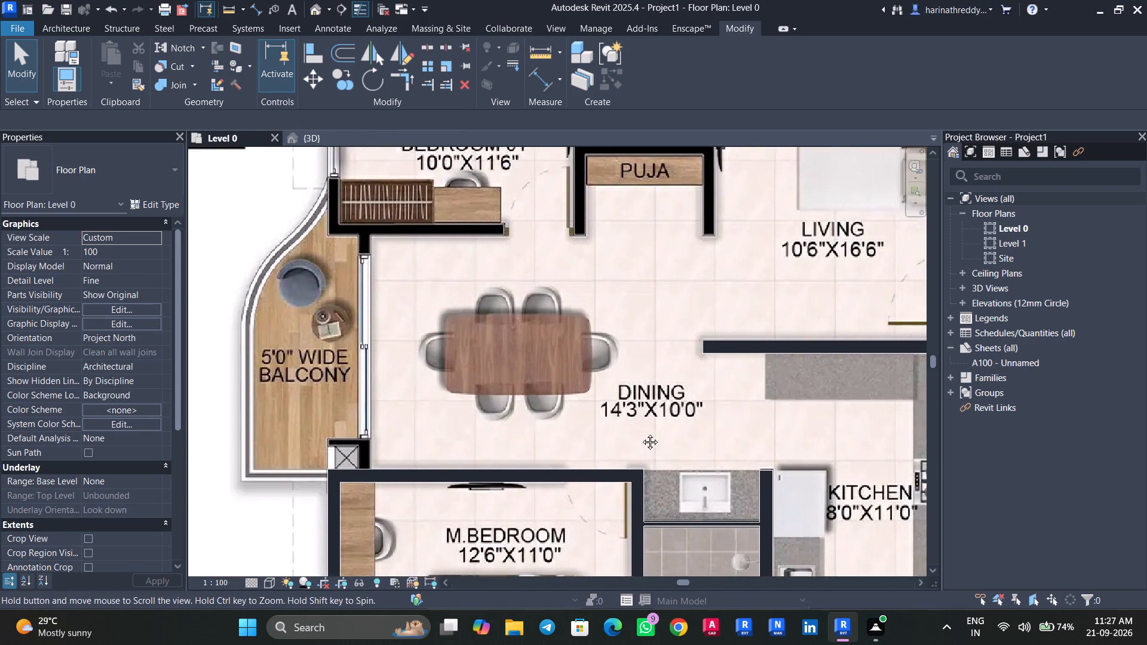
pyautogui.moveTo(641, 433); pyautogui.dragTo(761, 422, button='middle')
pyautogui.scroll(7, 511, 441)
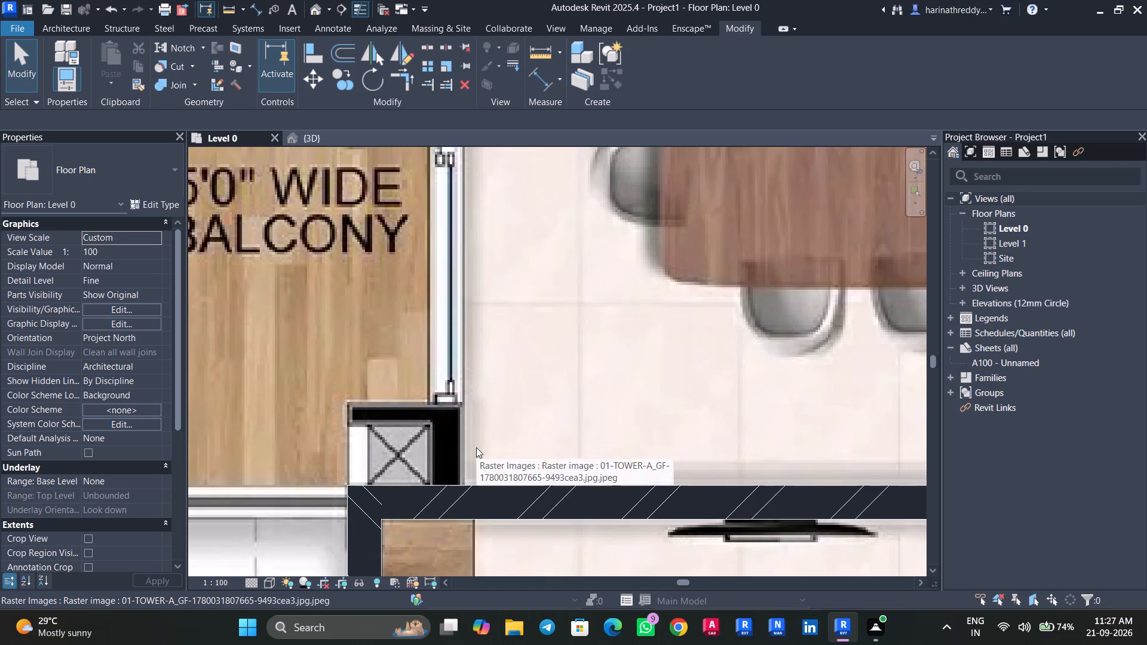
pyautogui.write('WA')
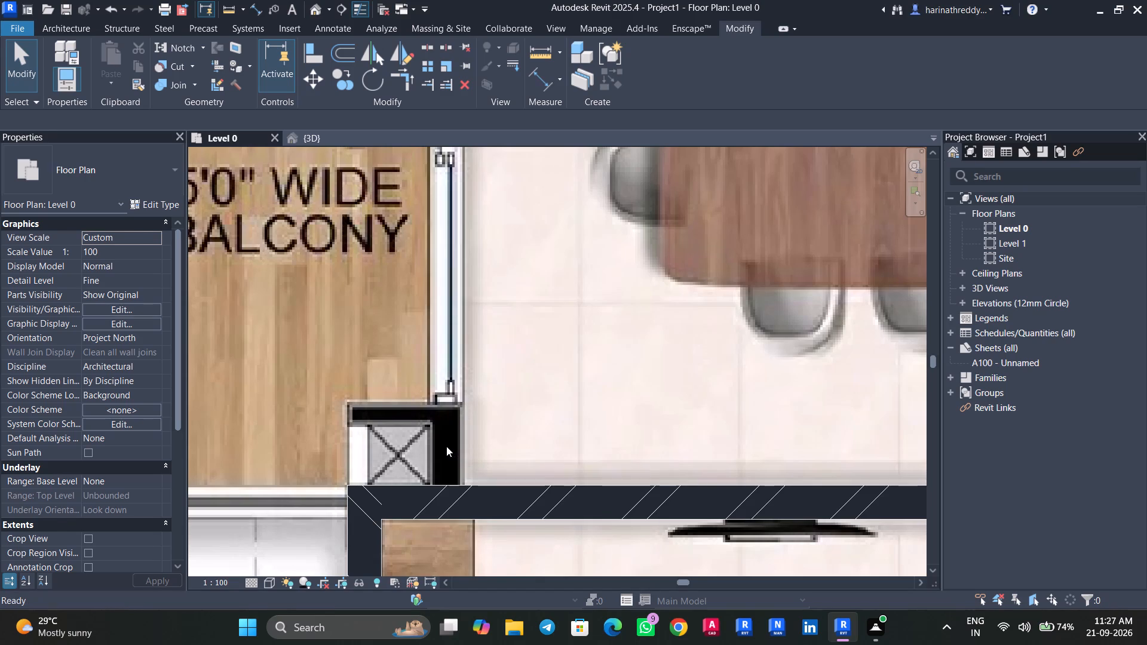
pyautogui.scroll(5, 462, 482)
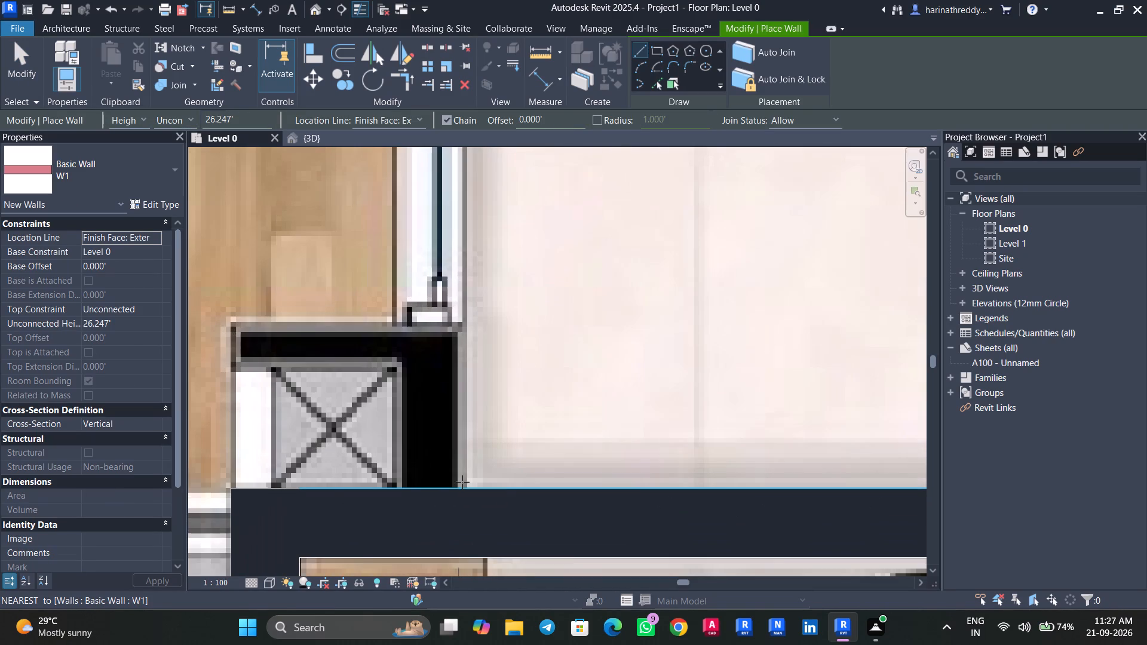
pyautogui.click(467, 488)
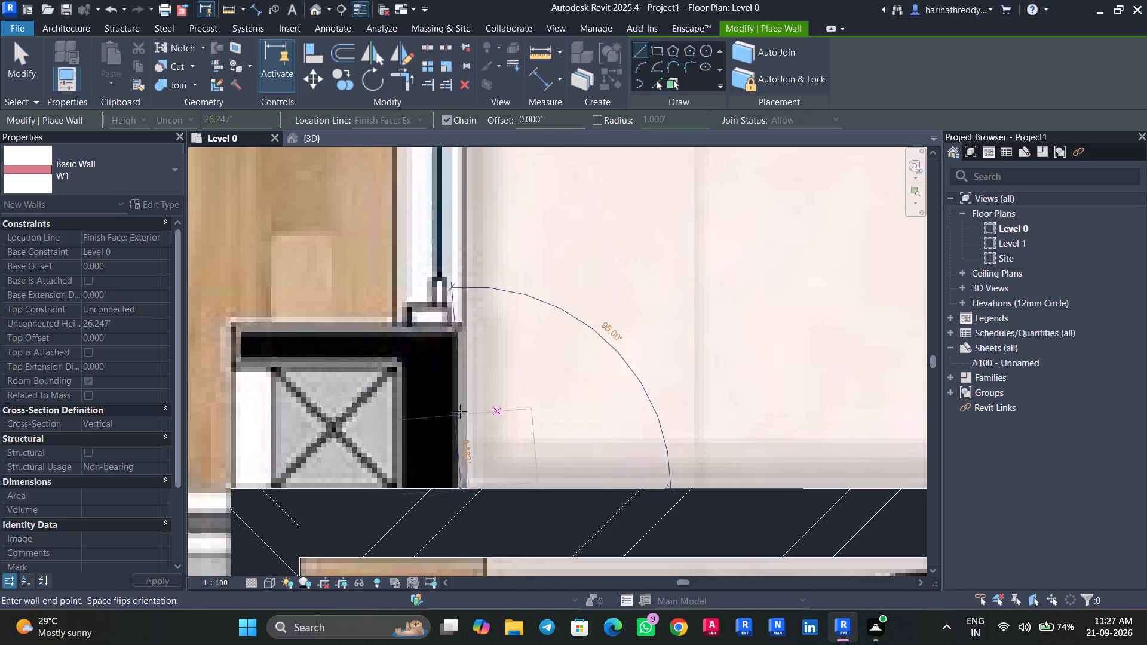
pyautogui.press('space')
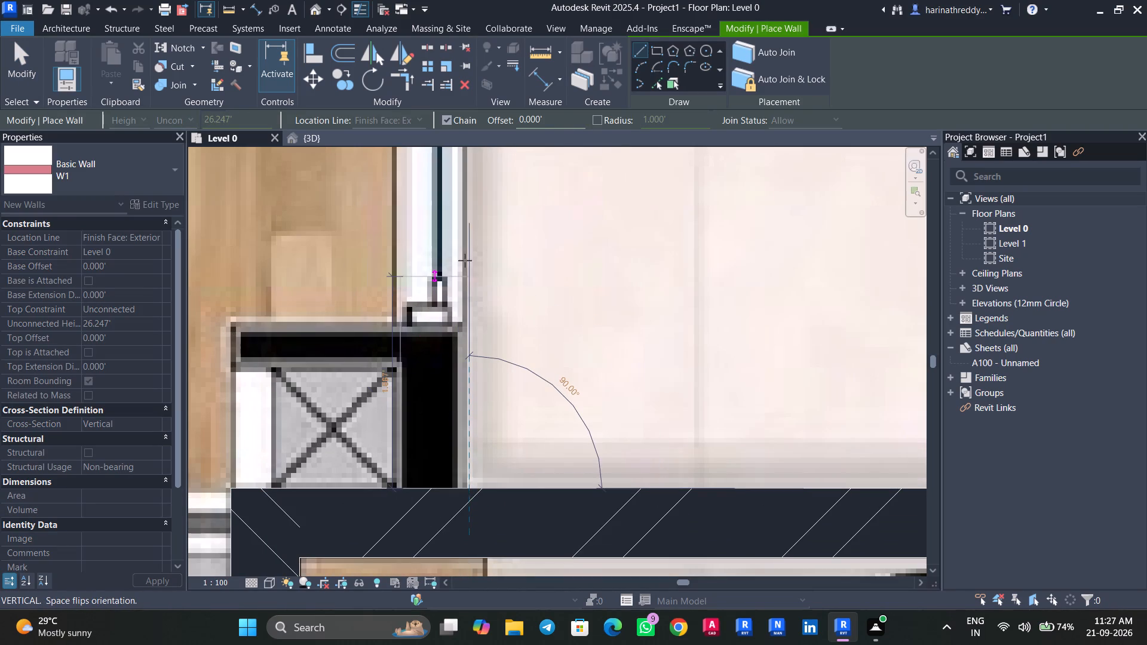
pyautogui.moveTo(464, 254); pyautogui.dragTo(464, 588, button='middle')
pyautogui.scroll(-5, 465, 353)
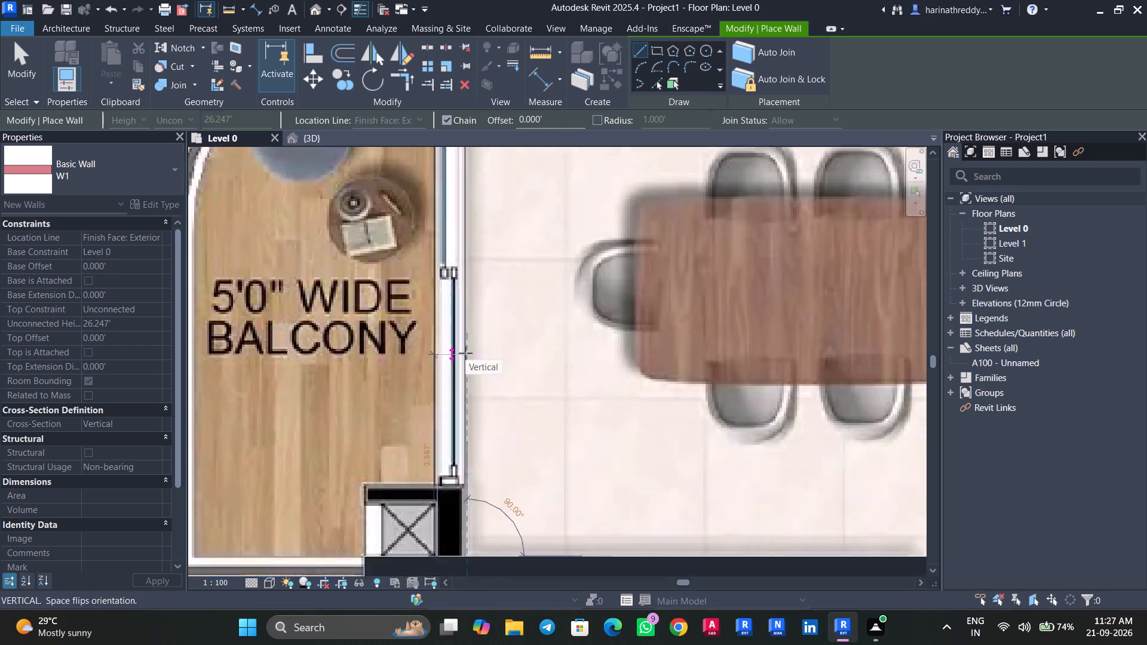
pyautogui.scroll(-2, 465, 353)
pyautogui.moveTo(465, 353); pyautogui.dragTo(490, 545, button='middle')
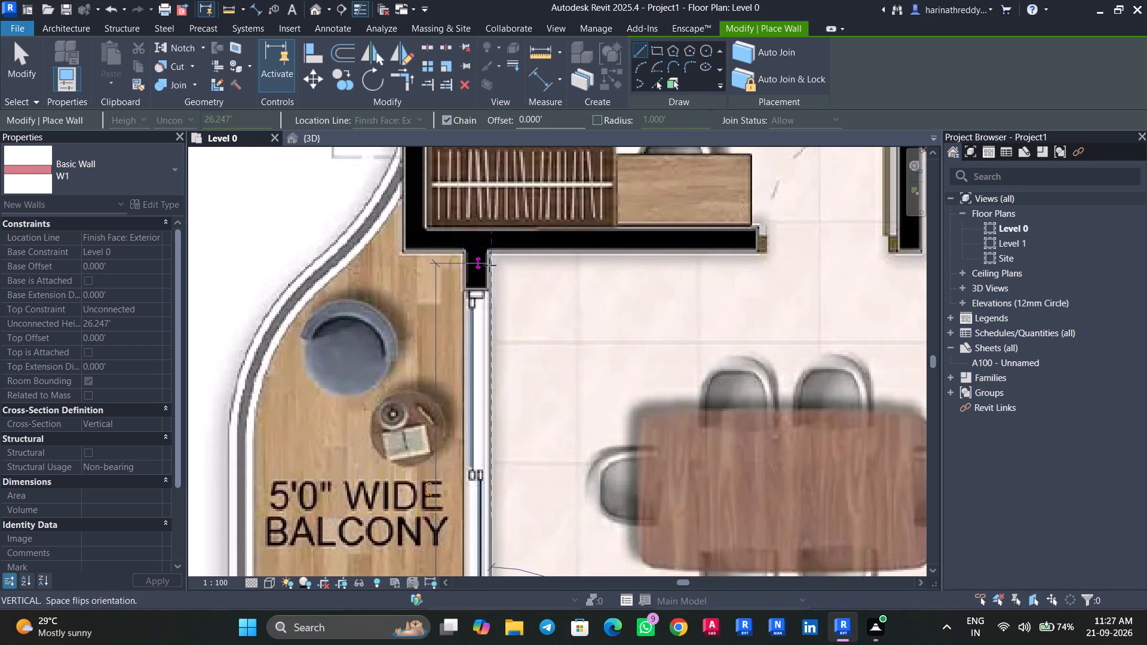
pyautogui.scroll(5, 489, 265)
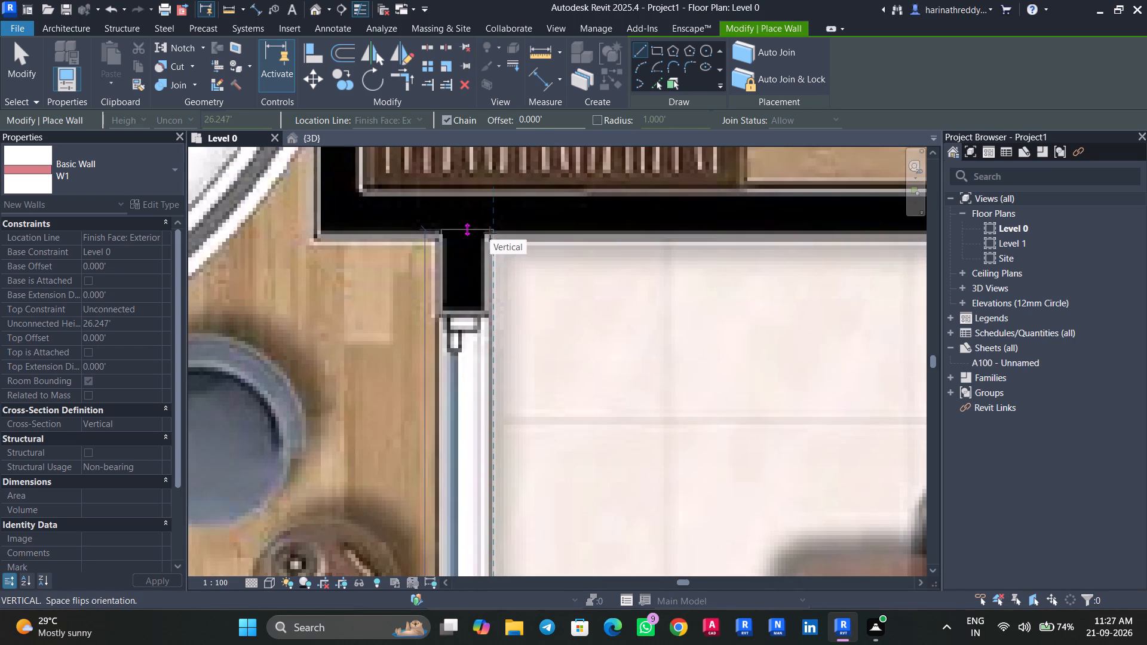
pyautogui.click(490, 233)
pyautogui.press('Escape')
# Draw a W1 wall about 7.33 ft long between BEDROOM 01 and the balcony/dining side, from the door jamb to the outer corner, flipped onto the plan wall.
pyautogui.scroll(-6, 552, 285)
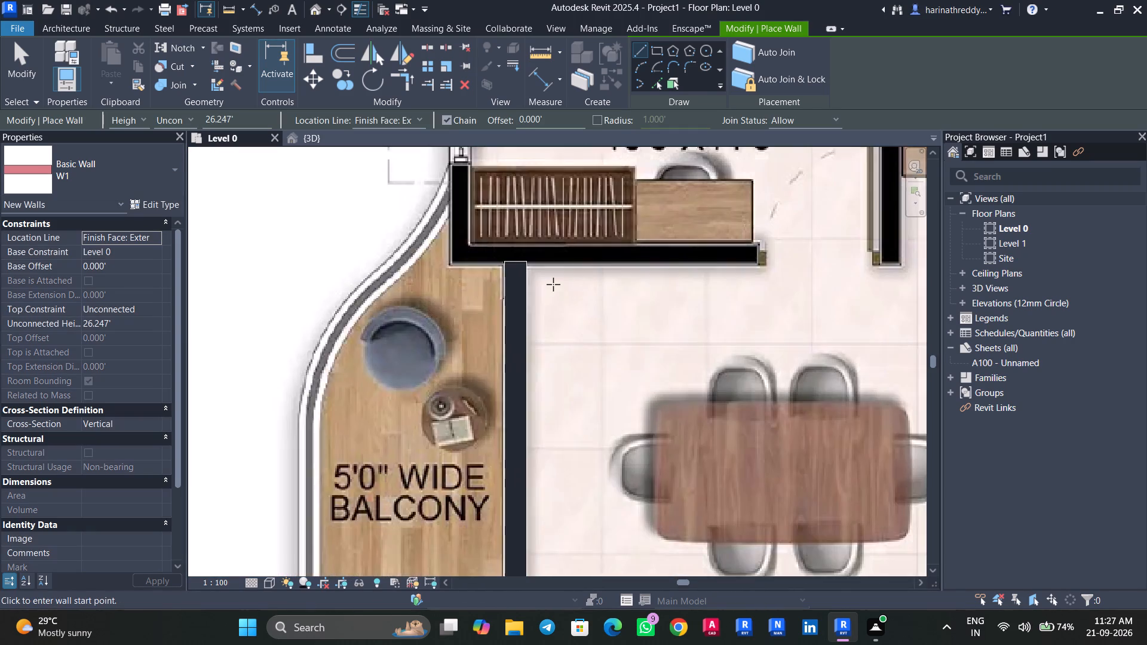
pyautogui.scroll(-4, 553, 284)
pyautogui.scroll(-3, 603, 284)
pyautogui.moveTo(603, 284); pyautogui.dragTo(461, 307, button='middle')
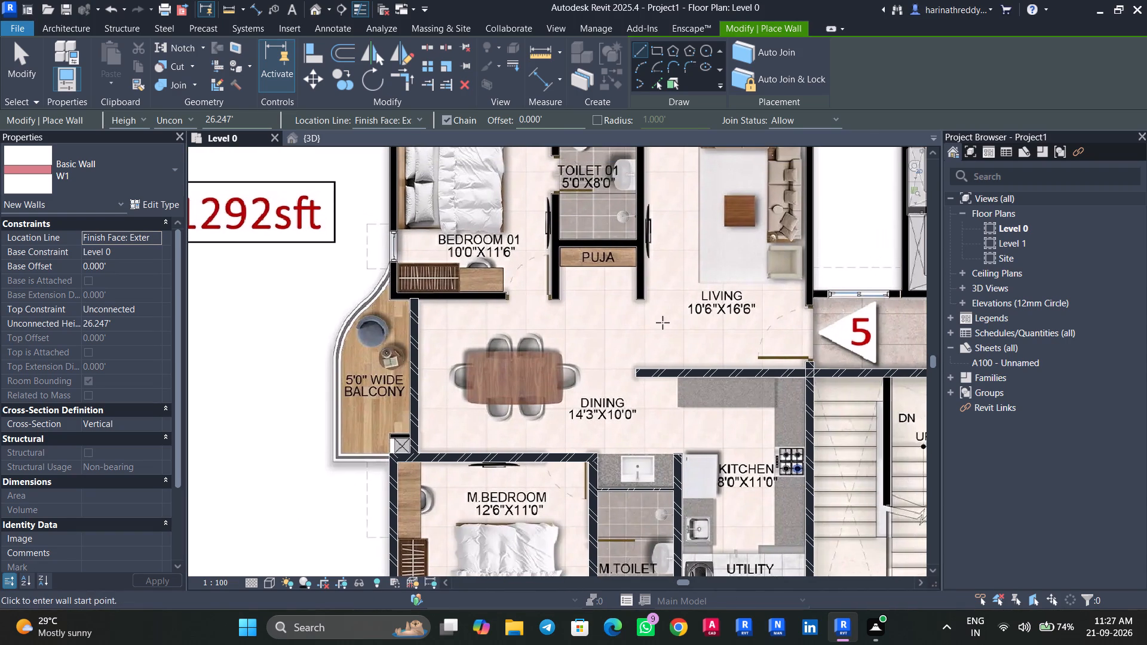
pyautogui.moveTo(679, 323); pyautogui.dragTo(441, 353, button='middle')
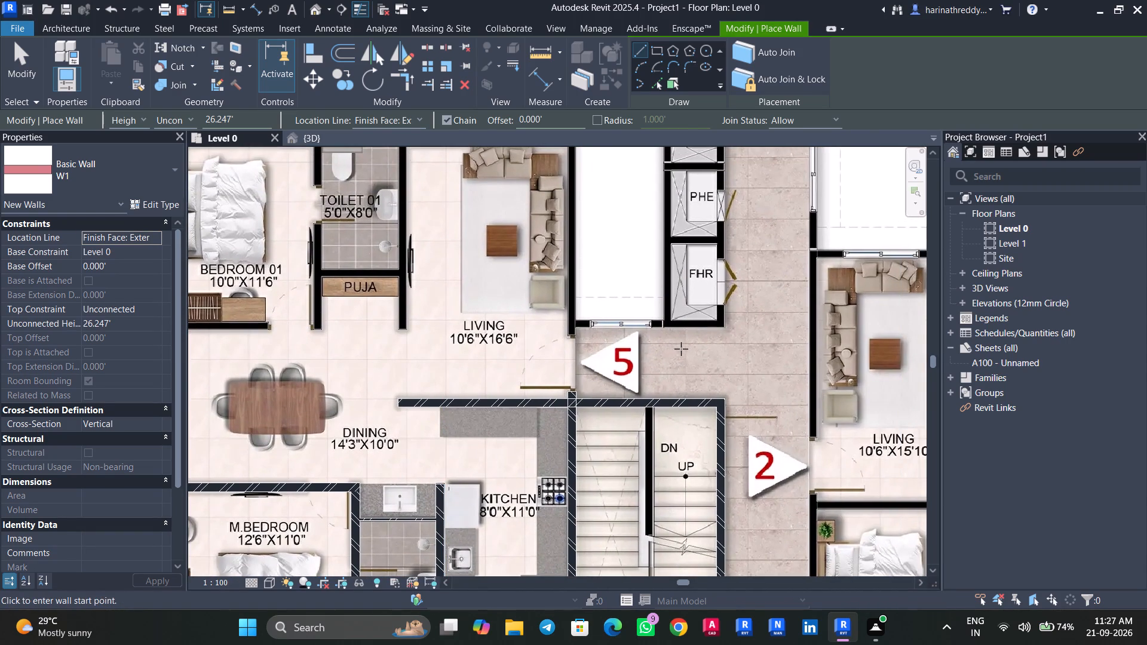
pyautogui.scroll(7, 722, 334)
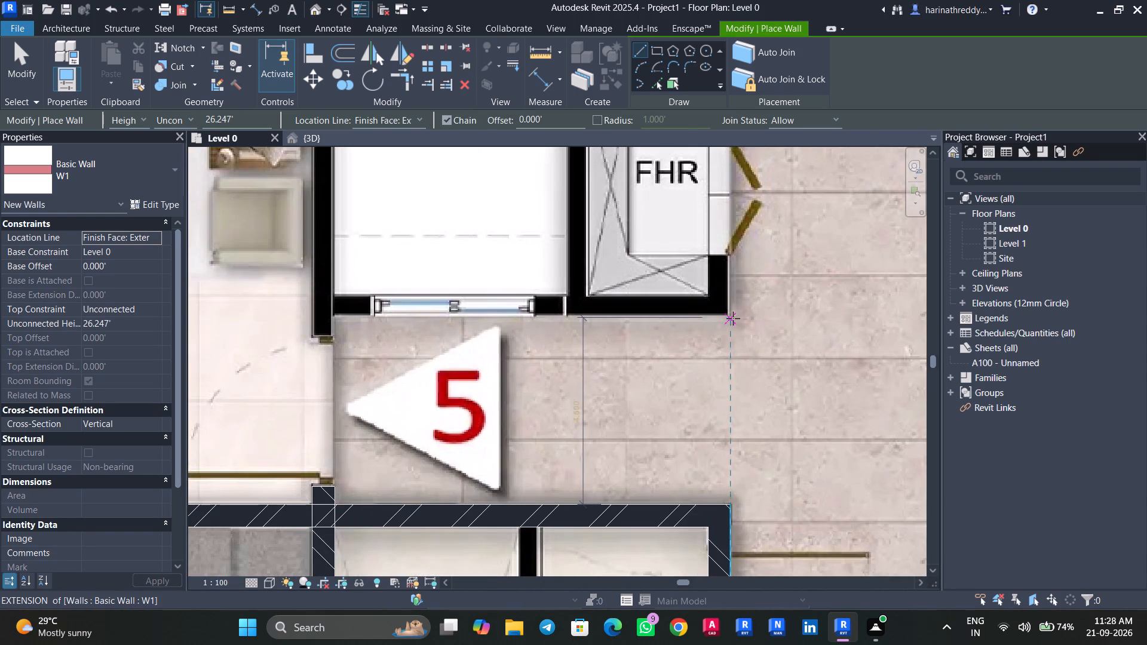
pyautogui.scroll(-6, 484, 311)
pyautogui.scroll(-1, 282, 284)
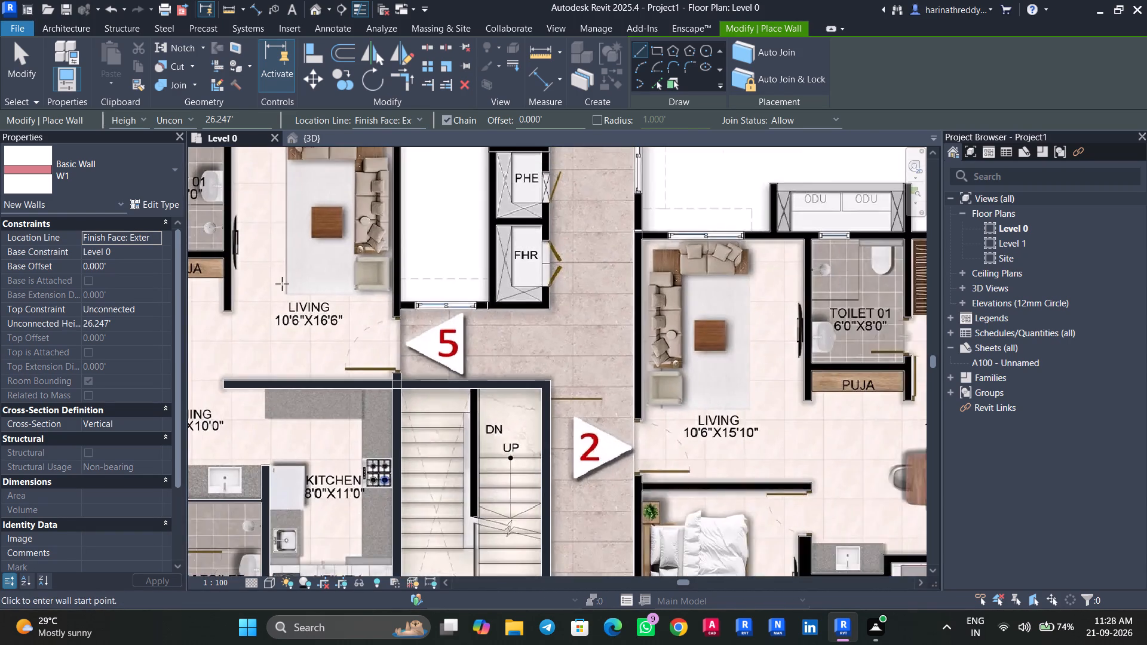
pyautogui.moveTo(282, 284); pyautogui.dragTo(727, 408, button='middle')
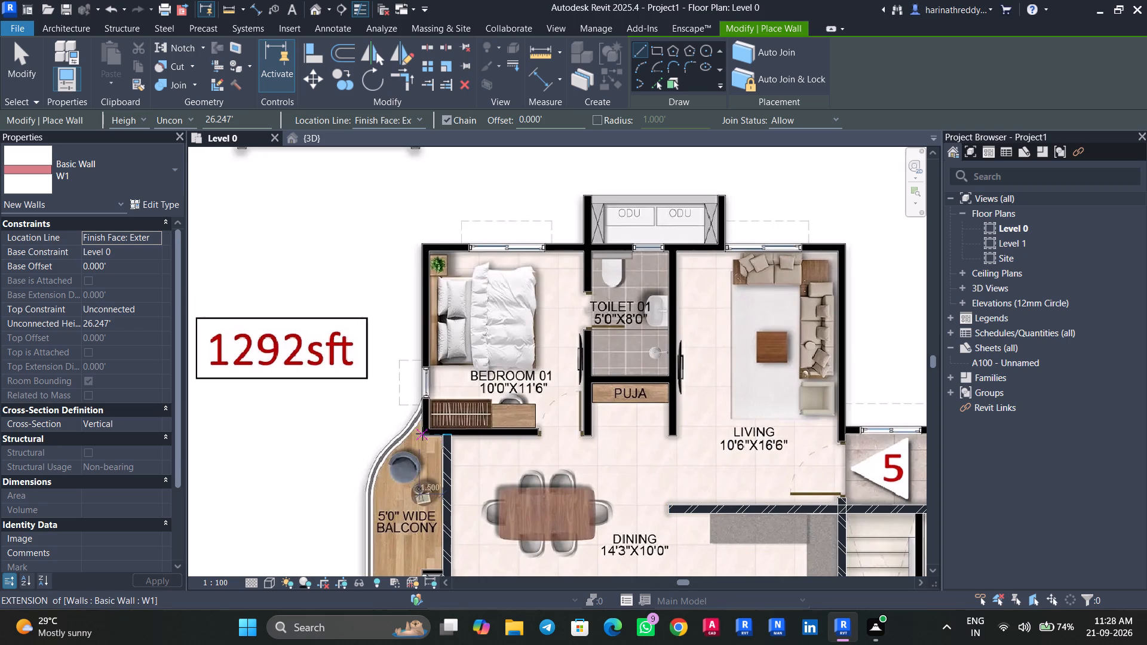
pyautogui.scroll(7, 425, 430)
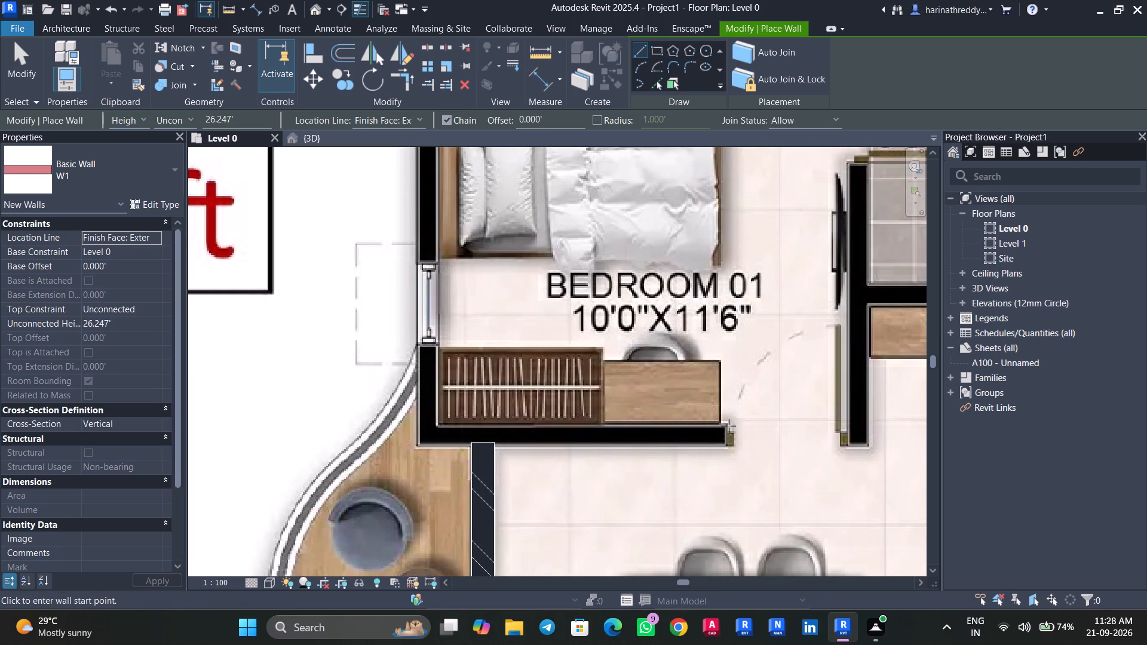
pyautogui.click(724, 425)
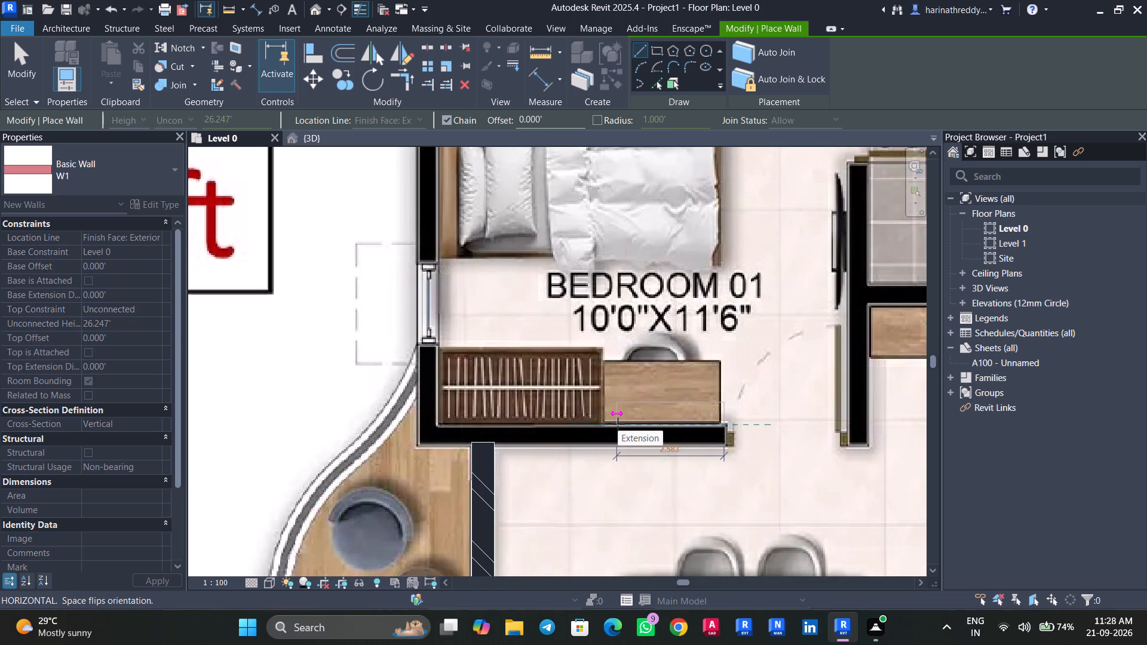
pyautogui.press('space')
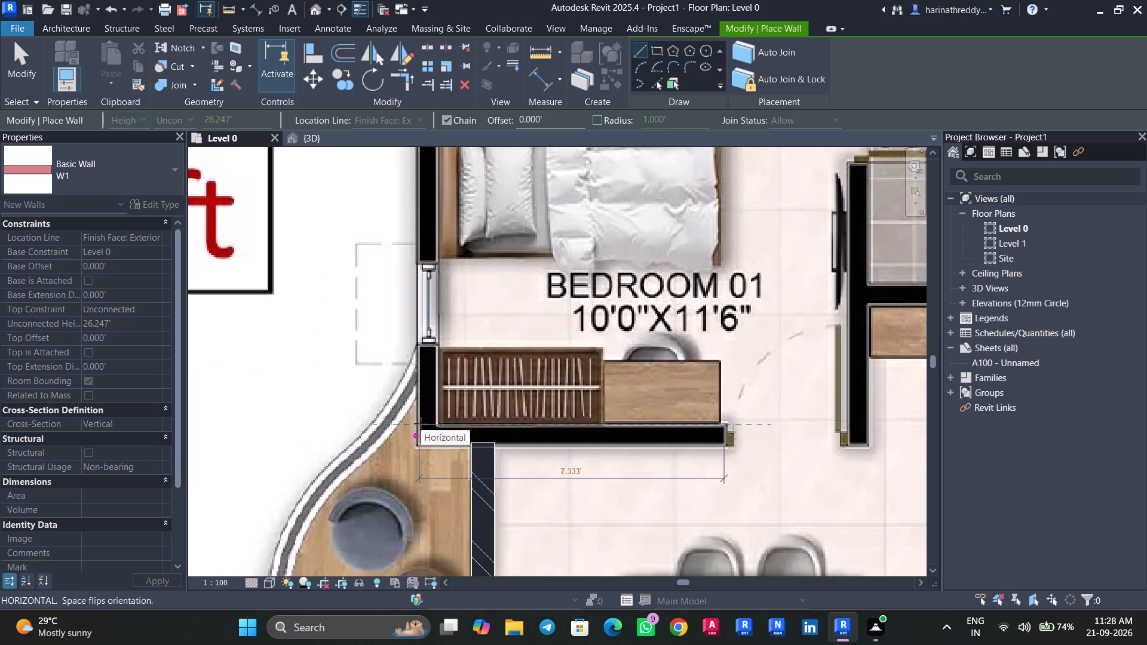
pyautogui.scroll(7, 420, 423)
pyautogui.click(416, 426)
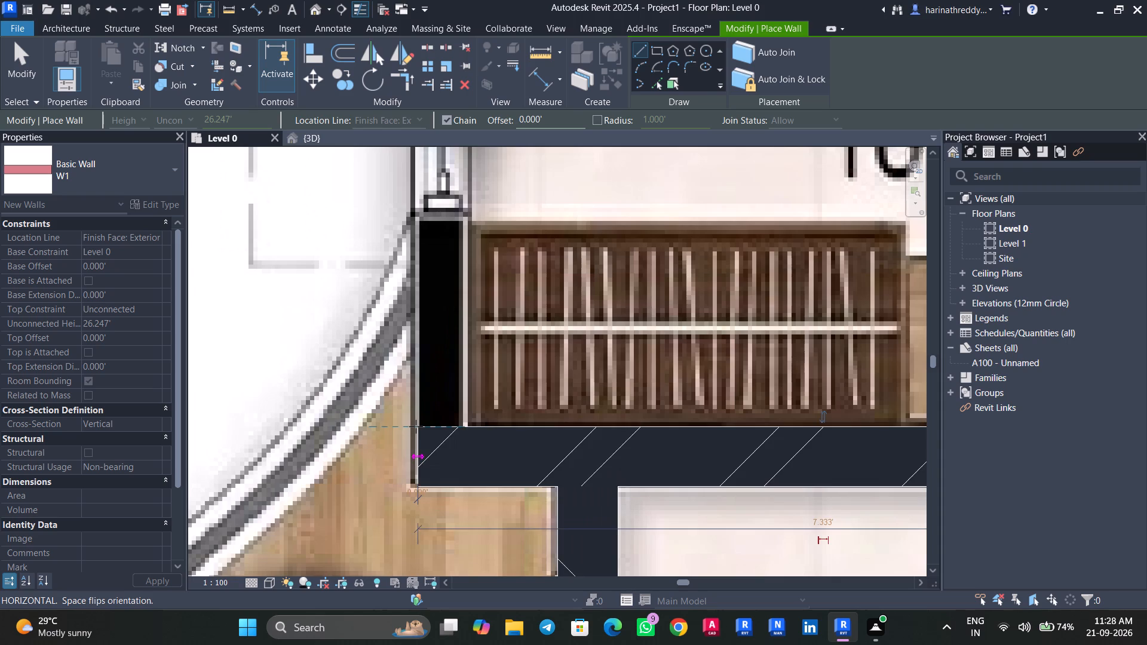
pyautogui.press('Escape')
# Examine the exterior wall line and windows of BEDROOM 01, TOILET 01 and the ODU area on the plan image.
pyautogui.scroll(-9, 697, 435)
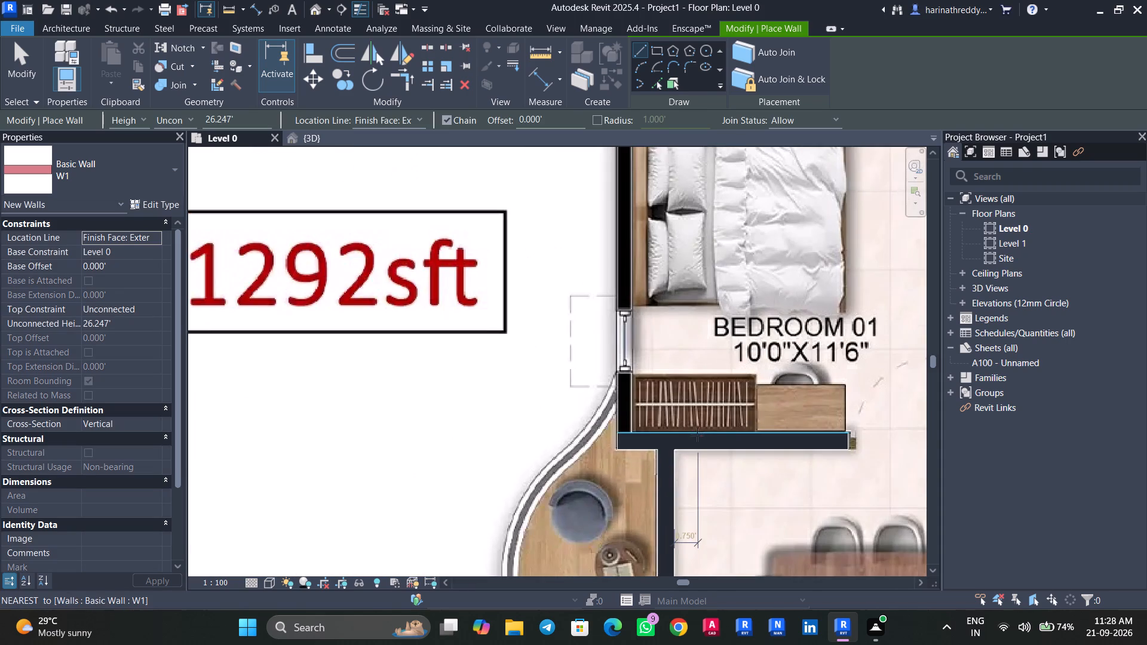
pyautogui.moveTo(697, 435); pyautogui.dragTo(526, 444, button='middle')
pyautogui.scroll(-1, 588, 348)
pyautogui.moveTo(588, 348); pyautogui.dragTo(635, 574, button='middle')
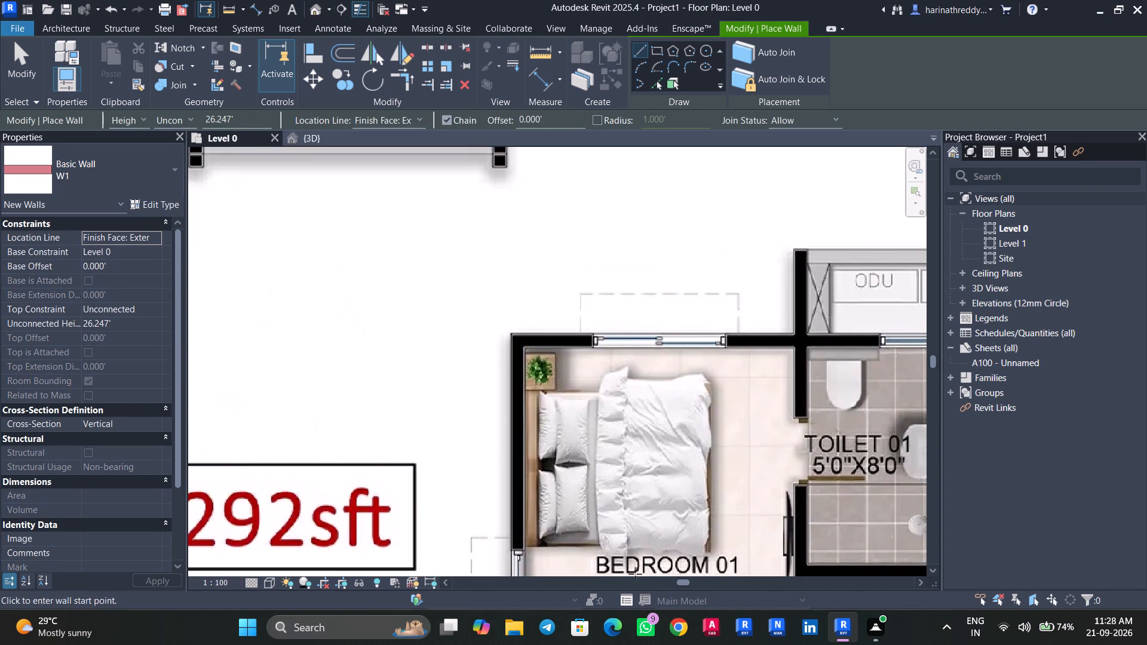
pyautogui.moveTo(635, 574); pyautogui.dragTo(636, 575, button='middle')
pyautogui.scroll(1, 519, 350)
pyautogui.scroll(-1, 519, 350)
pyautogui.scroll(8, 519, 350)
pyautogui.scroll(-5, 524, 346)
pyautogui.moveTo(619, 352); pyautogui.dragTo(368, 348, button='middle')
pyautogui.moveTo(633, 366); pyautogui.dragTo(450, 368, button='middle')
pyautogui.scroll(-2, 647, 382)
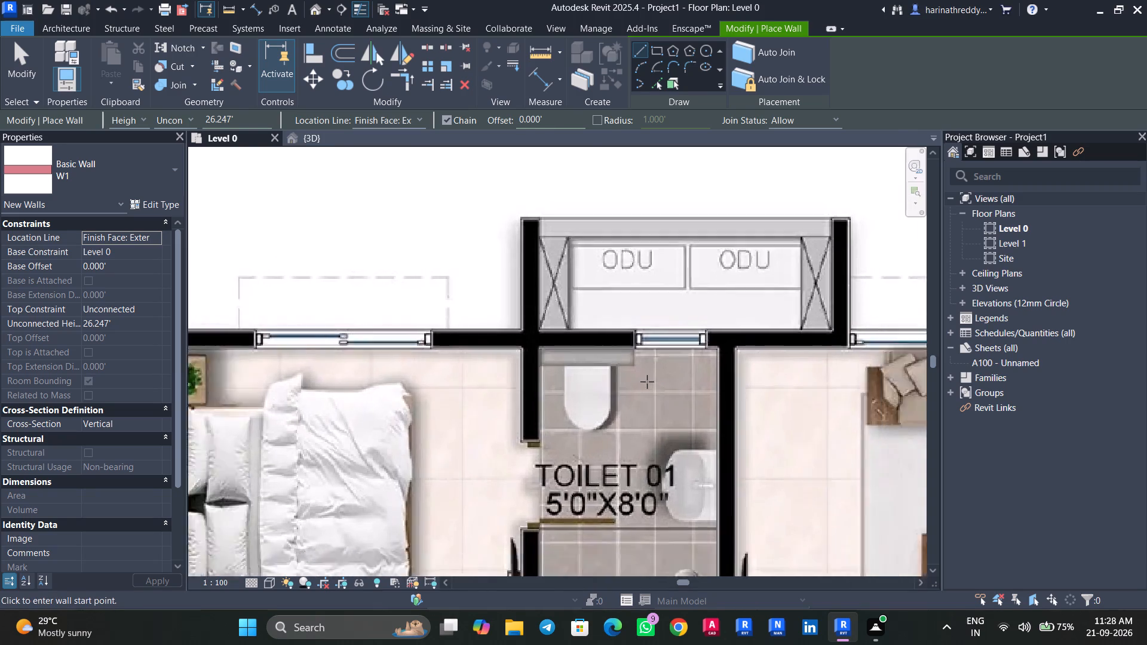
pyautogui.scroll(-5, 647, 382)
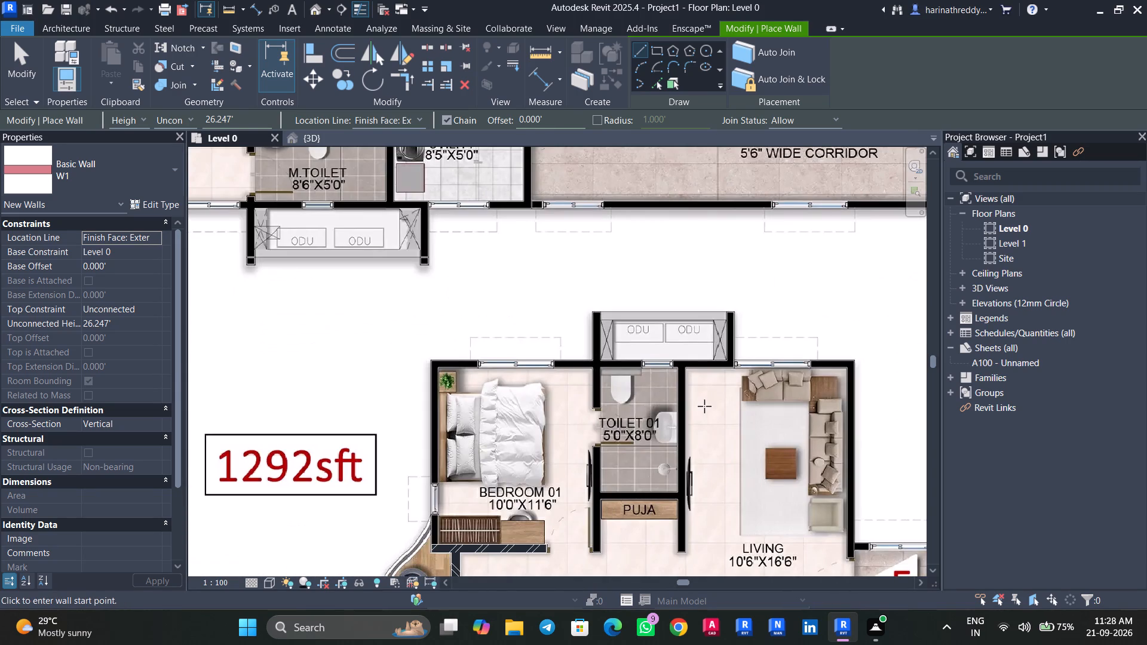
# Extend BEDROOM 01's dining-side W1 wall across the door opening to the PUJA-side face of the partition, making it about 10.8 ft long.
pyautogui.moveTo(555, 559); pyautogui.dragTo(545, 521, button='middle')
pyautogui.scroll(6, 524, 529)
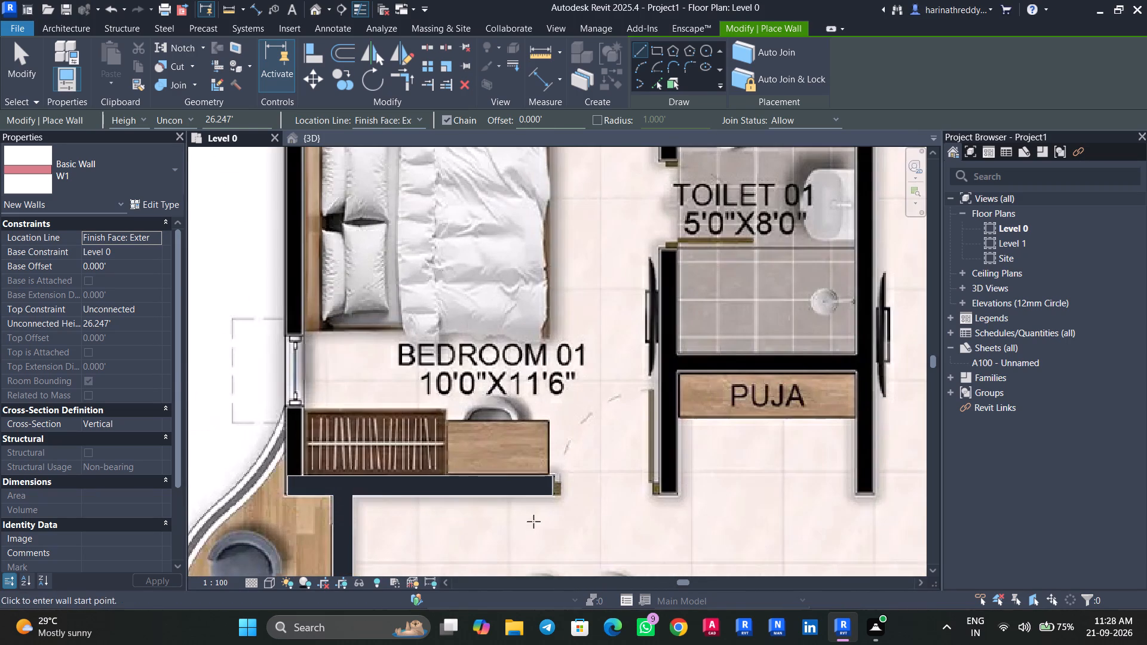
pyautogui.click(527, 492)
pyautogui.press('Escape')
pyautogui.click(527, 490)
pyautogui.press('Escape')
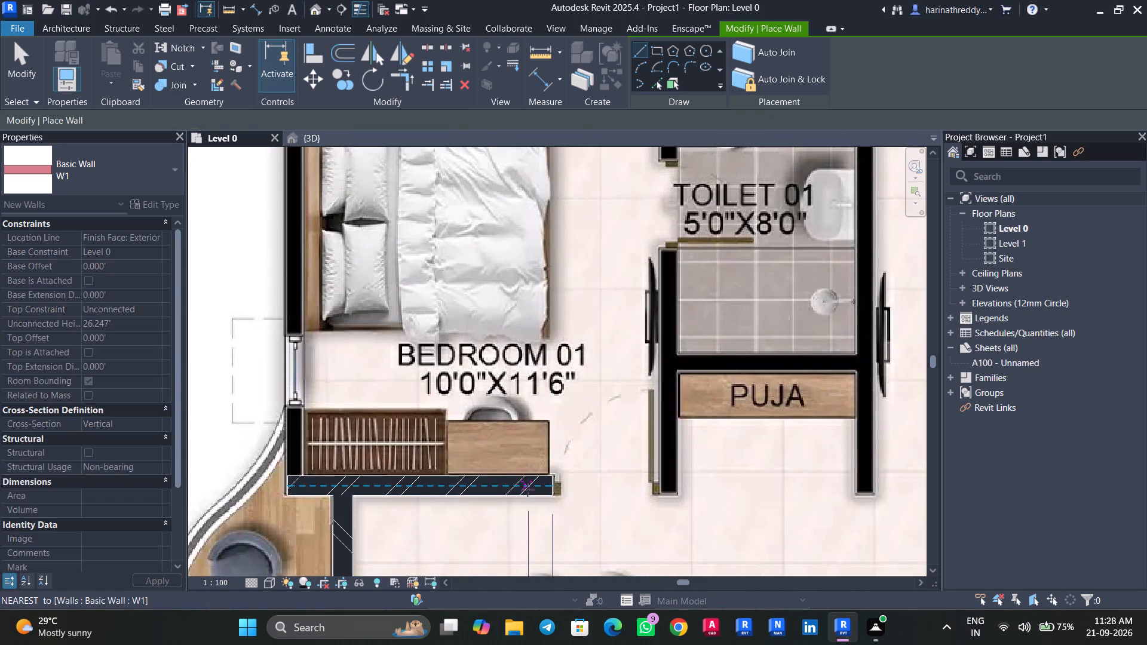
pyautogui.press('Escape')
pyautogui.click(532, 488)
pyautogui.moveTo(553, 475); pyautogui.dragTo(636, 474)
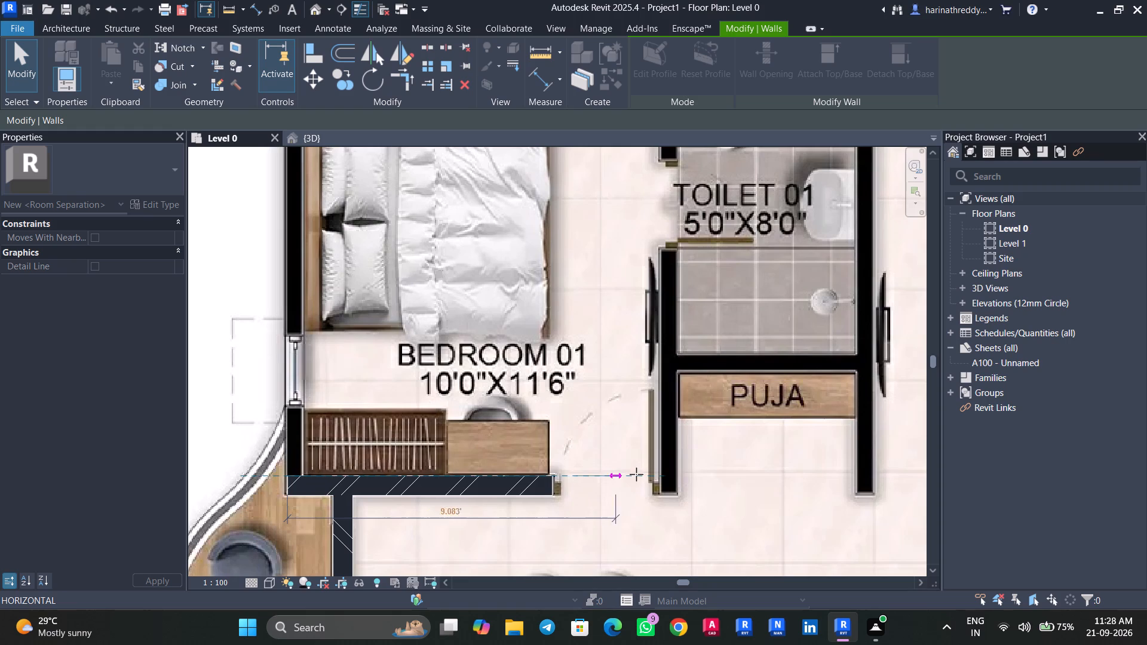
pyautogui.moveTo(636, 474); pyautogui.dragTo(674, 478)
pyautogui.press('Escape')
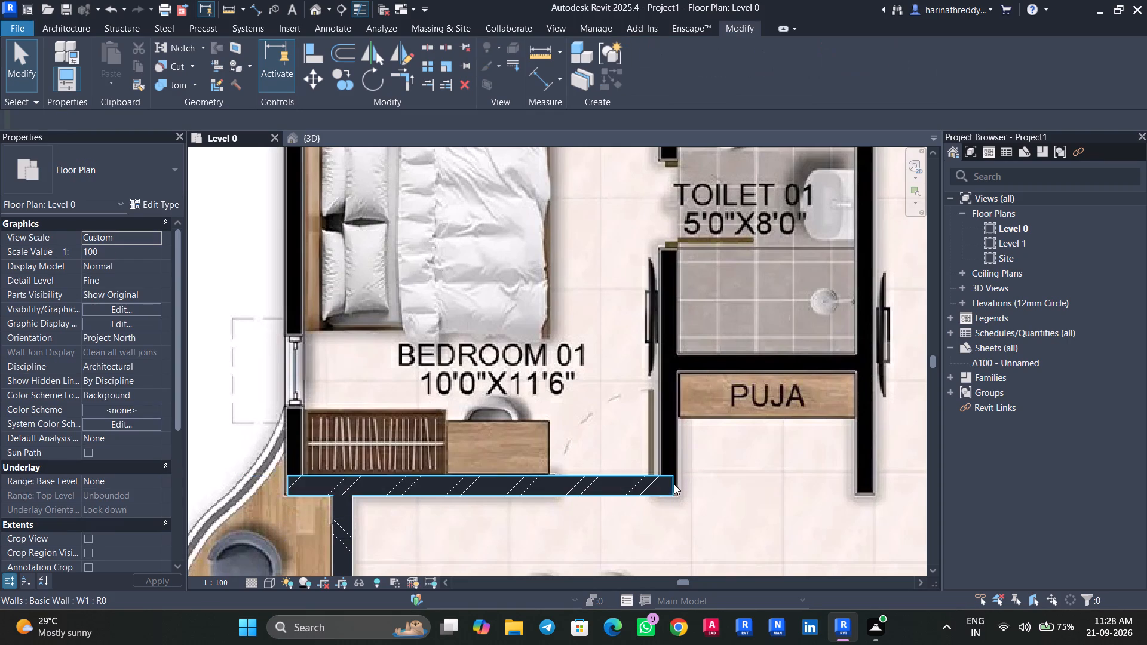
pyautogui.scroll(11, 674, 484)
pyautogui.click(654, 485)
pyautogui.moveTo(670, 448); pyautogui.dragTo(694, 451)
pyautogui.press('Escape')
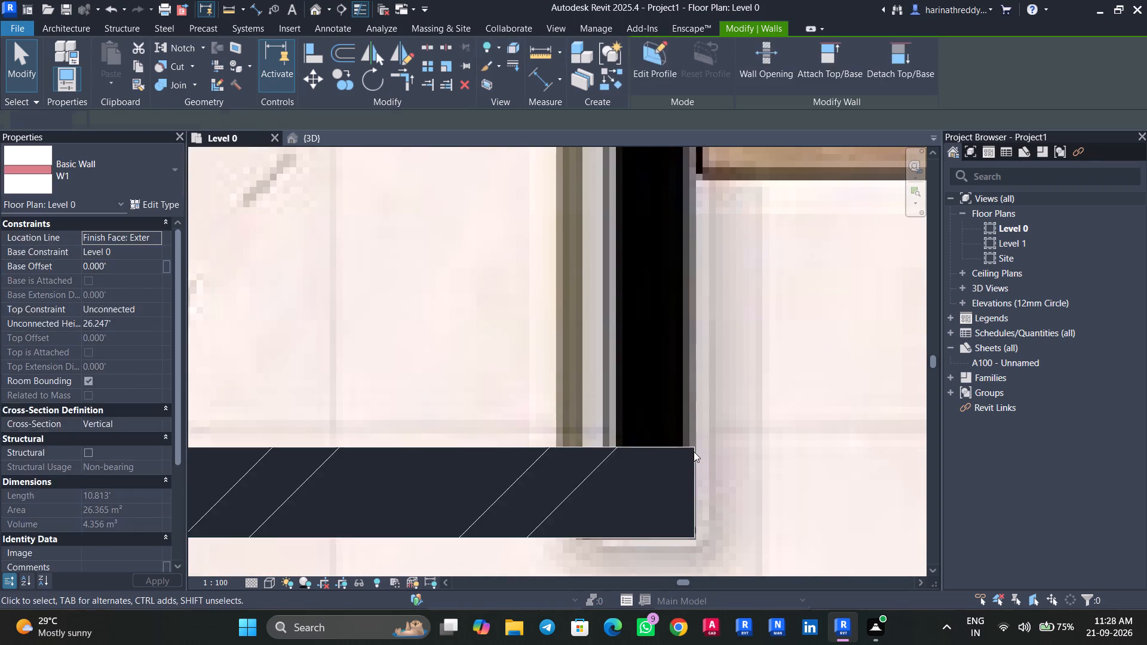
# Draw a W1 exterior wall from LIVING's outer corner past TOILET 01 to BEDROOM 01's outer corner, flipped toward the rooms.
pyautogui.scroll(-15, 697, 453)
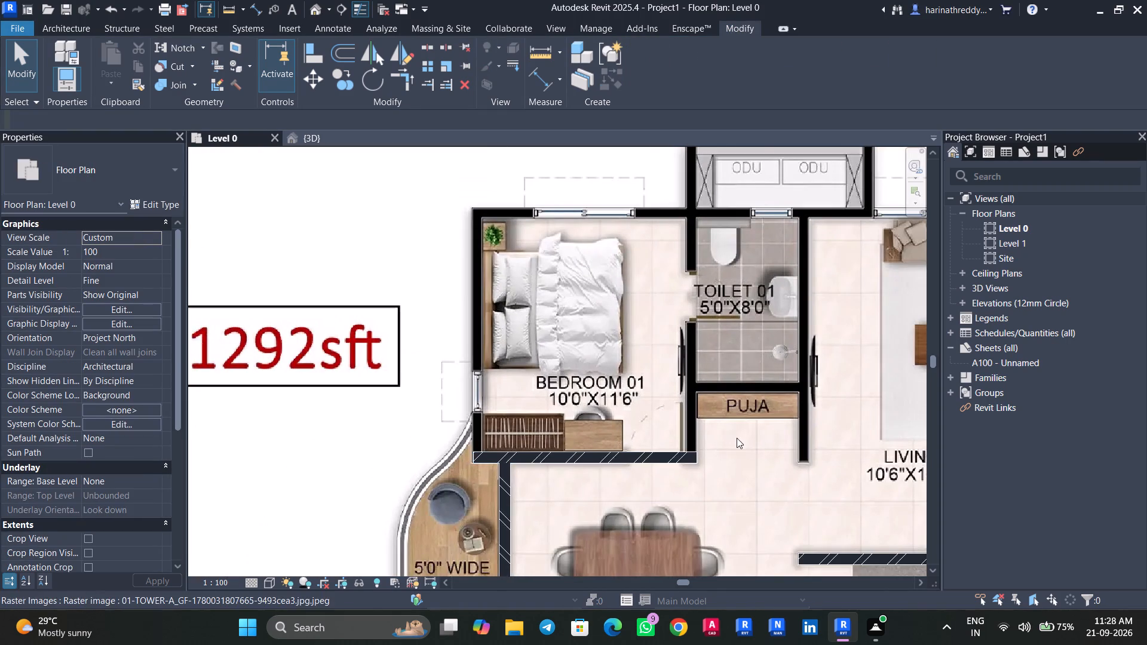
pyautogui.moveTo(737, 438); pyautogui.dragTo(581, 545, button='middle')
pyautogui.moveTo(714, 501); pyautogui.dragTo(559, 449, button='middle')
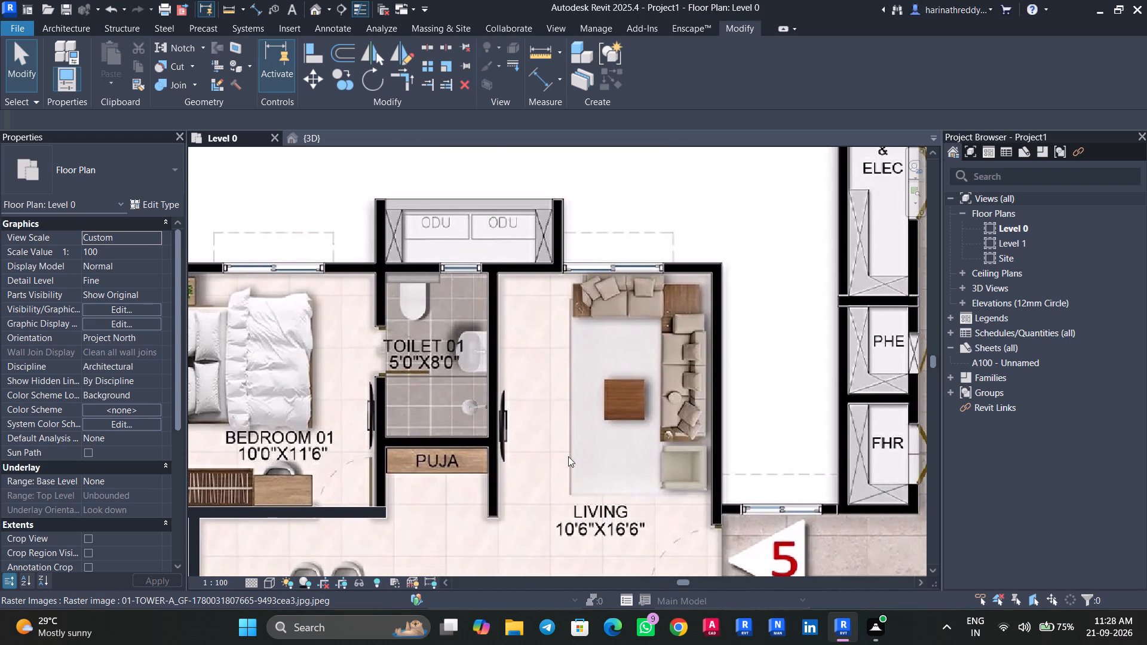
pyautogui.write('WA')
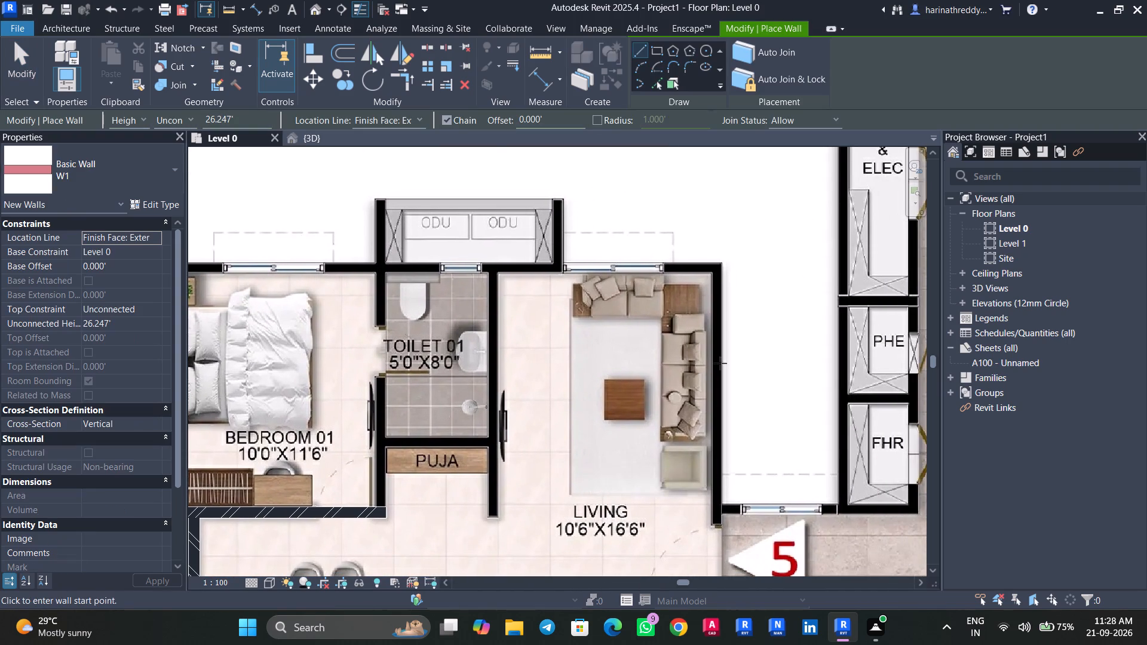
pyautogui.scroll(10, 738, 282)
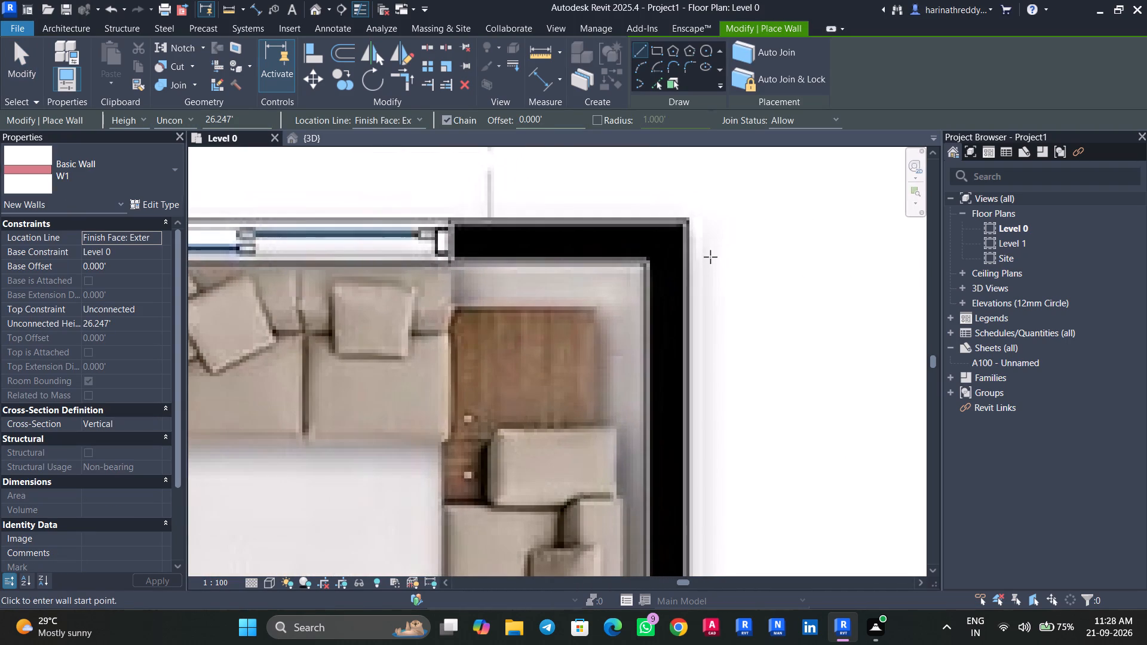
pyautogui.click(685, 219)
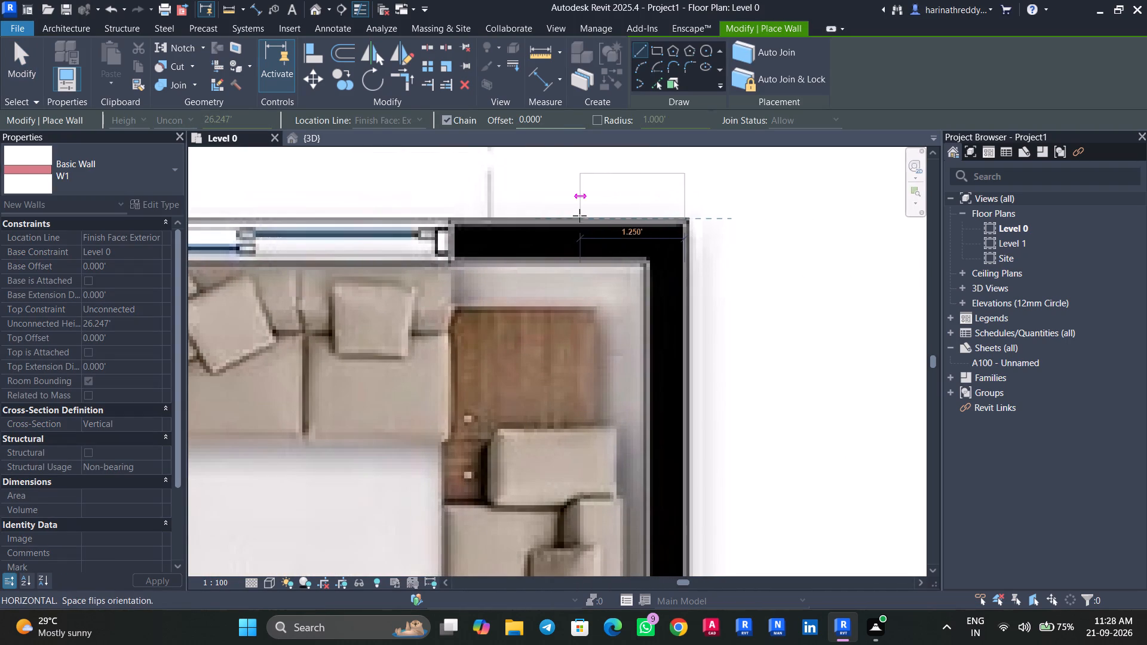
pyautogui.press('space')
pyautogui.scroll(-2, 464, 225)
pyautogui.moveTo(464, 225); pyautogui.dragTo(494, 225, button='middle')
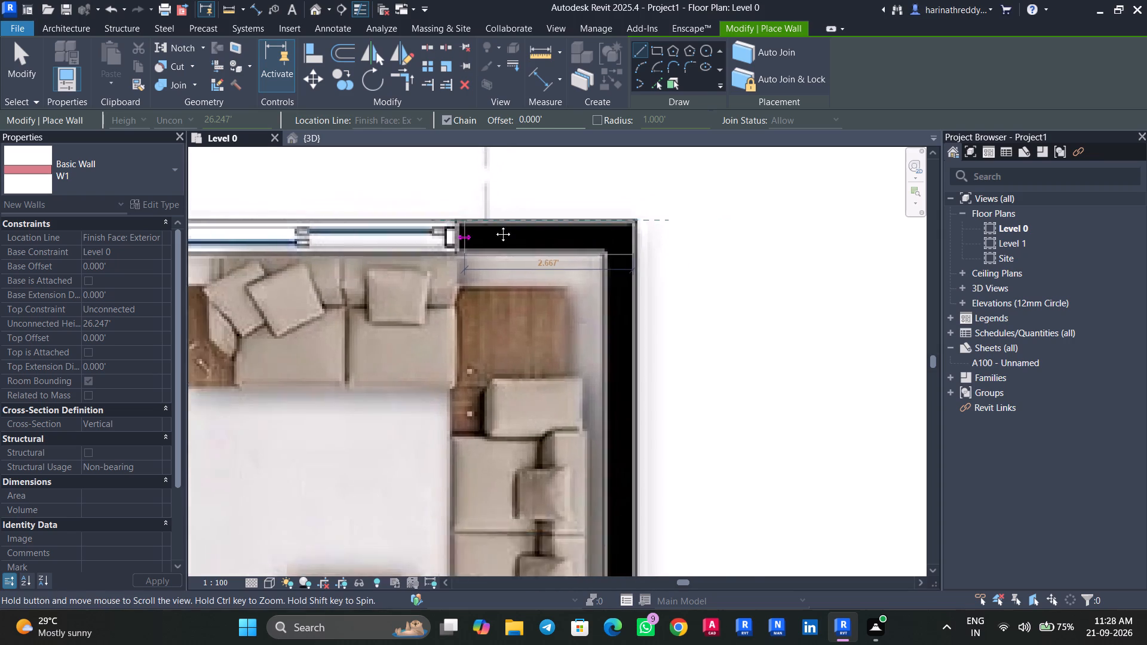
pyautogui.moveTo(494, 225); pyautogui.dragTo(957, 333, button='middle')
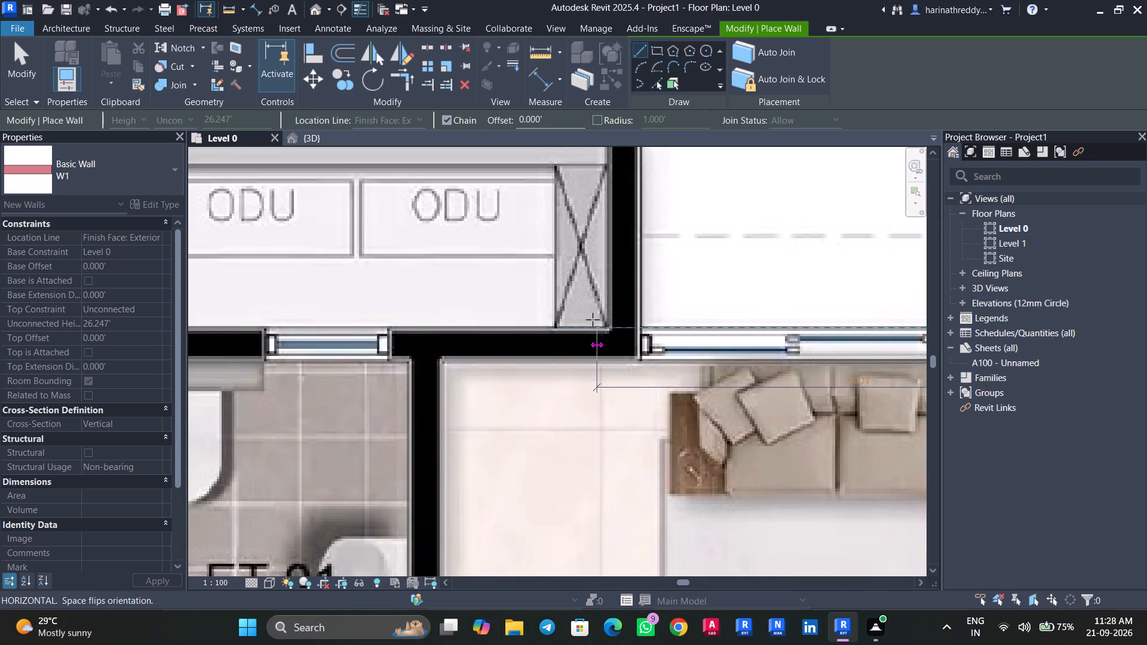
pyautogui.moveTo(593, 320); pyautogui.dragTo(877, 337, button='middle')
pyautogui.scroll(-1, 596, 320)
pyautogui.moveTo(565, 339); pyautogui.dragTo(564, 339, button='middle')
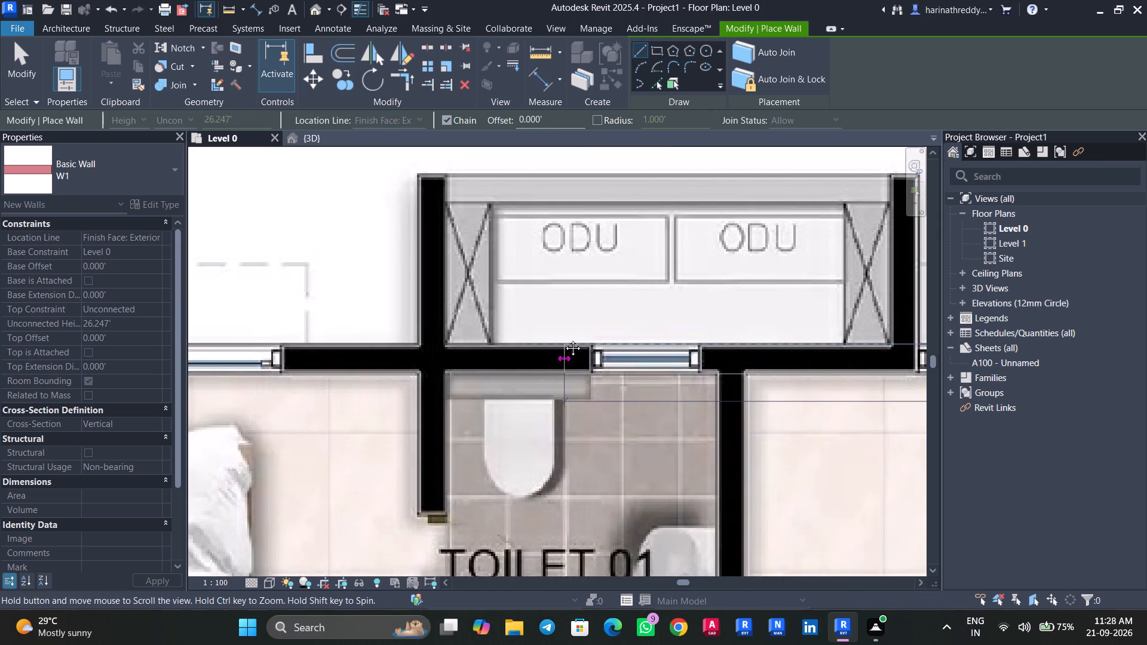
pyautogui.moveTo(564, 339); pyautogui.dragTo(956, 342, button='middle')
pyautogui.moveTo(633, 337); pyautogui.dragTo(964, 337, button='middle')
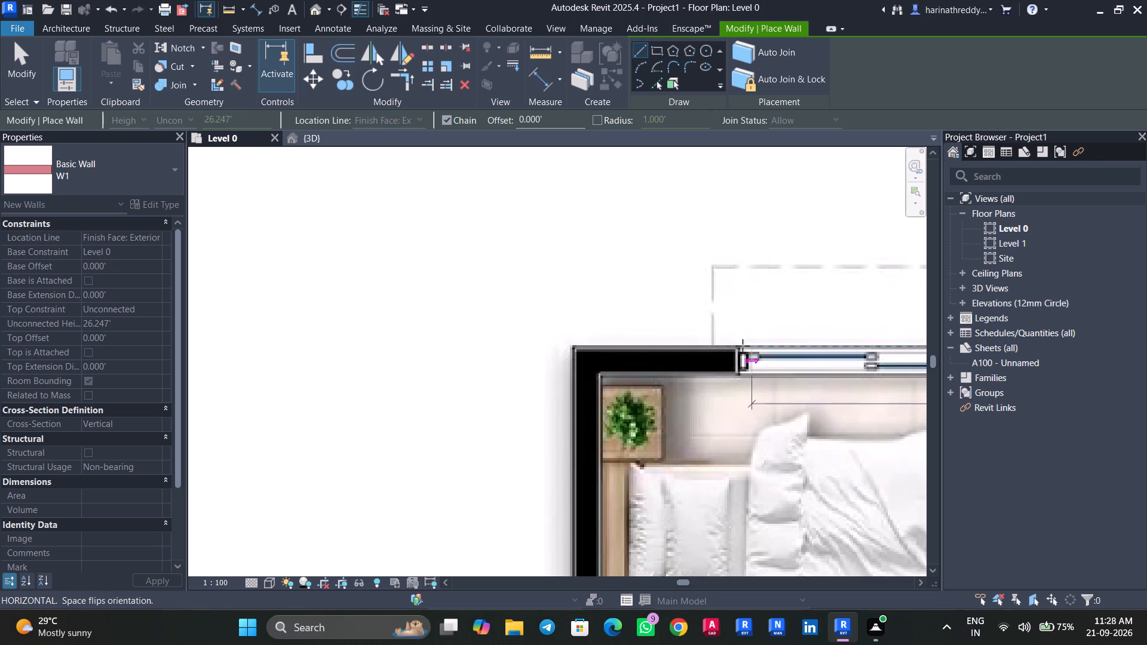
pyautogui.moveTo(633, 359); pyautogui.dragTo(808, 361, button='middle')
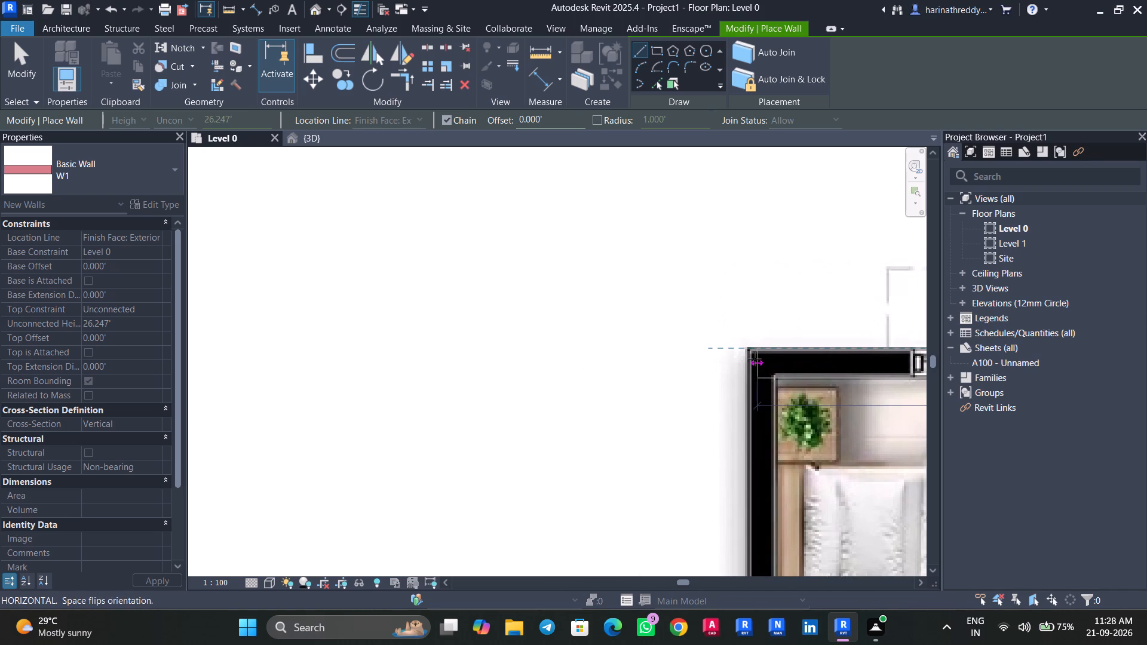
pyautogui.scroll(6, 752, 360)
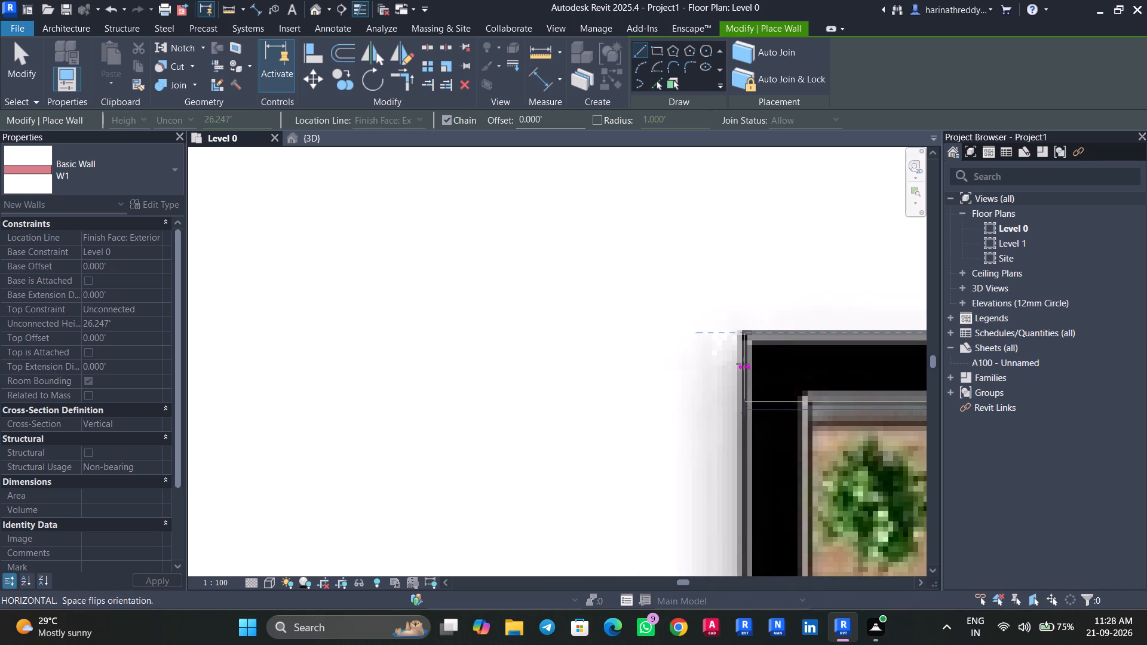
pyautogui.click(743, 364)
pyautogui.press('Escape')
# Examine the untraced partition walls around BEDROOM 01, TOILET 01 and PUJA on the plan image.
pyautogui.scroll(-7, 786, 370)
pyautogui.moveTo(808, 402); pyautogui.dragTo(704, 373, button='middle')
pyautogui.scroll(-4, 787, 402)
pyautogui.moveTo(775, 408); pyautogui.dragTo(730, 354, button='middle')
pyautogui.moveTo(857, 423); pyautogui.dragTo(828, 408, button='middle')
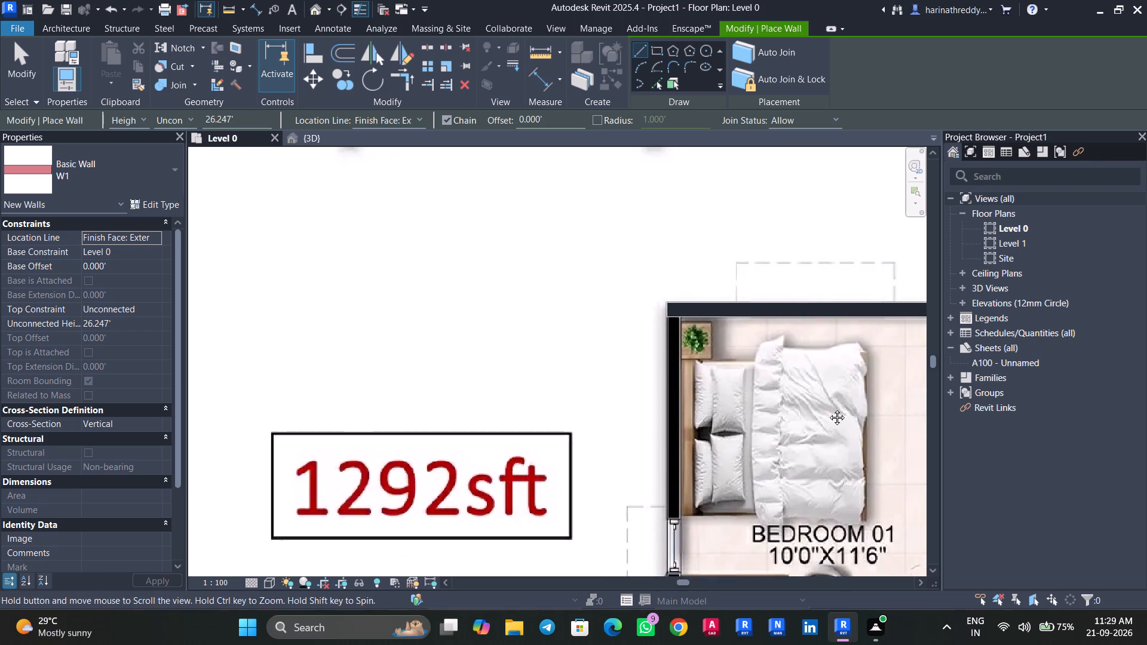
pyautogui.moveTo(828, 408); pyautogui.dragTo(660, 359, button='middle')
pyautogui.moveTo(854, 373); pyautogui.dragTo(713, 293, button='middle')
pyautogui.scroll(1, 707, 297)
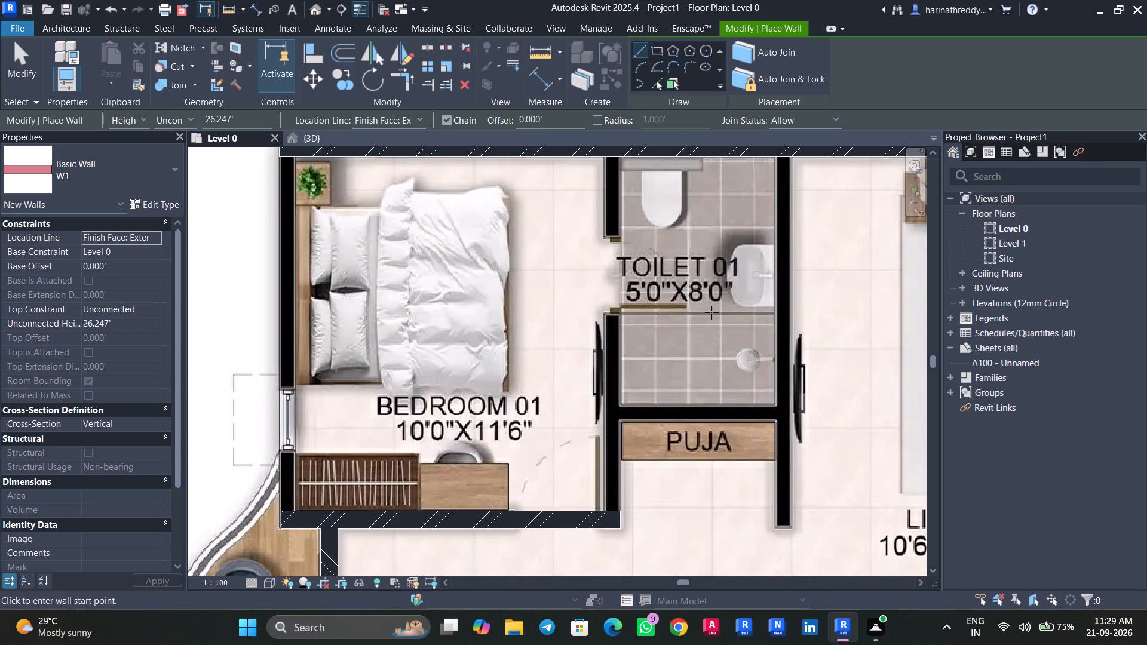
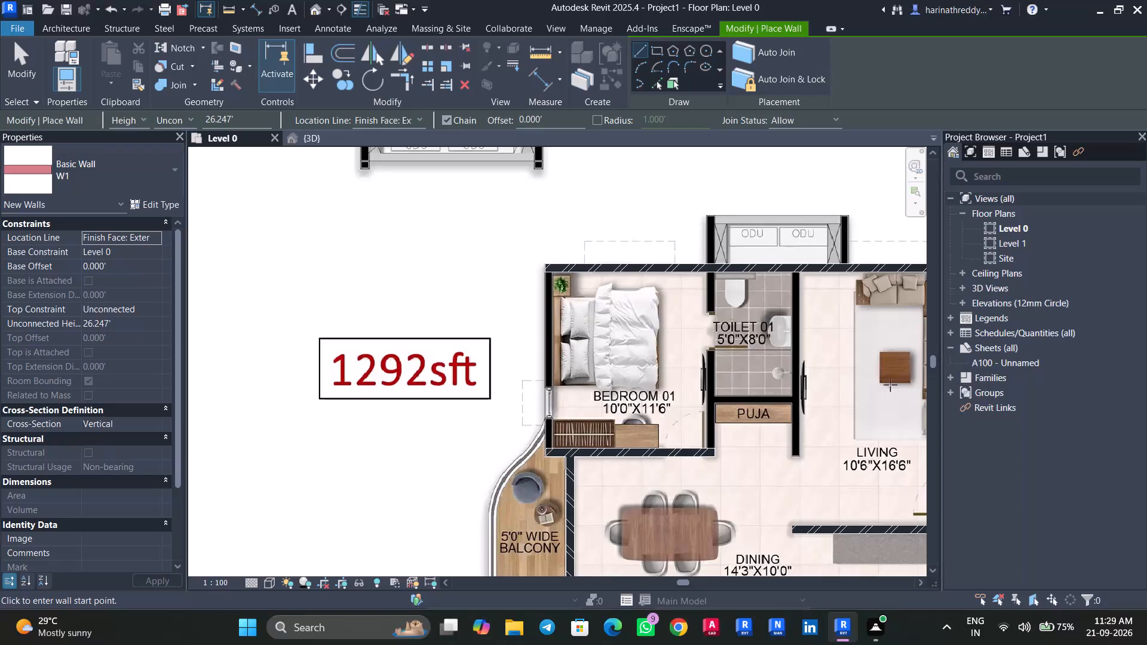
# Draw a W1 wall about 11.8 ft long along Bedroom 01's west side, between its north and south walls.
pyautogui.scroll(7, 596, 296)
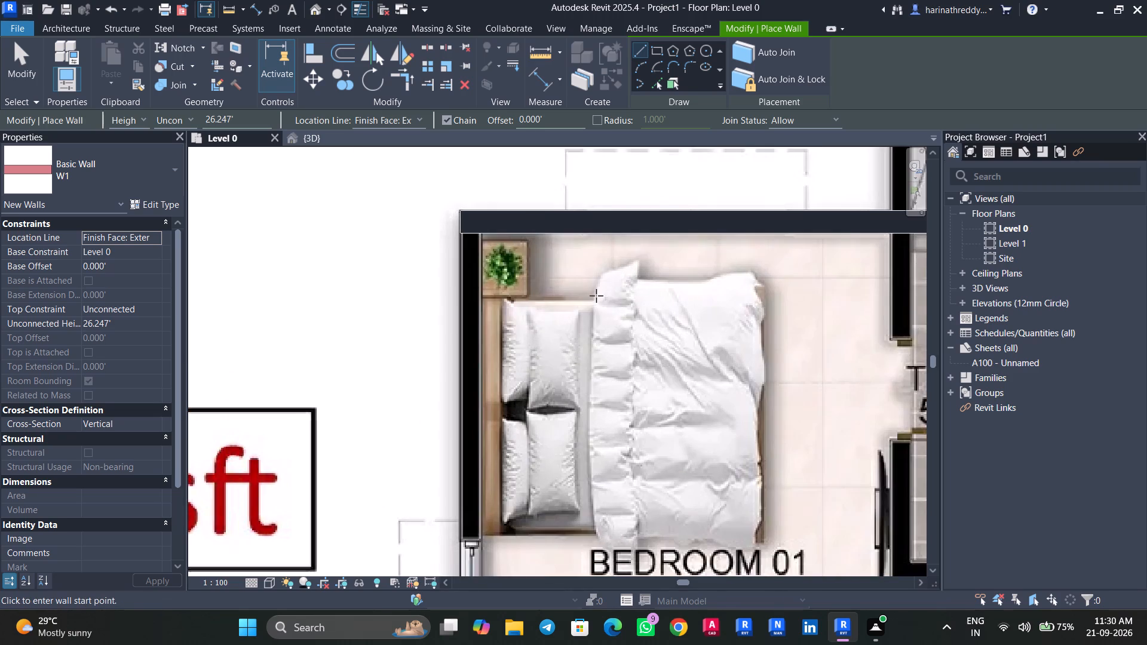
pyautogui.moveTo(624, 294); pyautogui.dragTo(841, 322, button='middle')
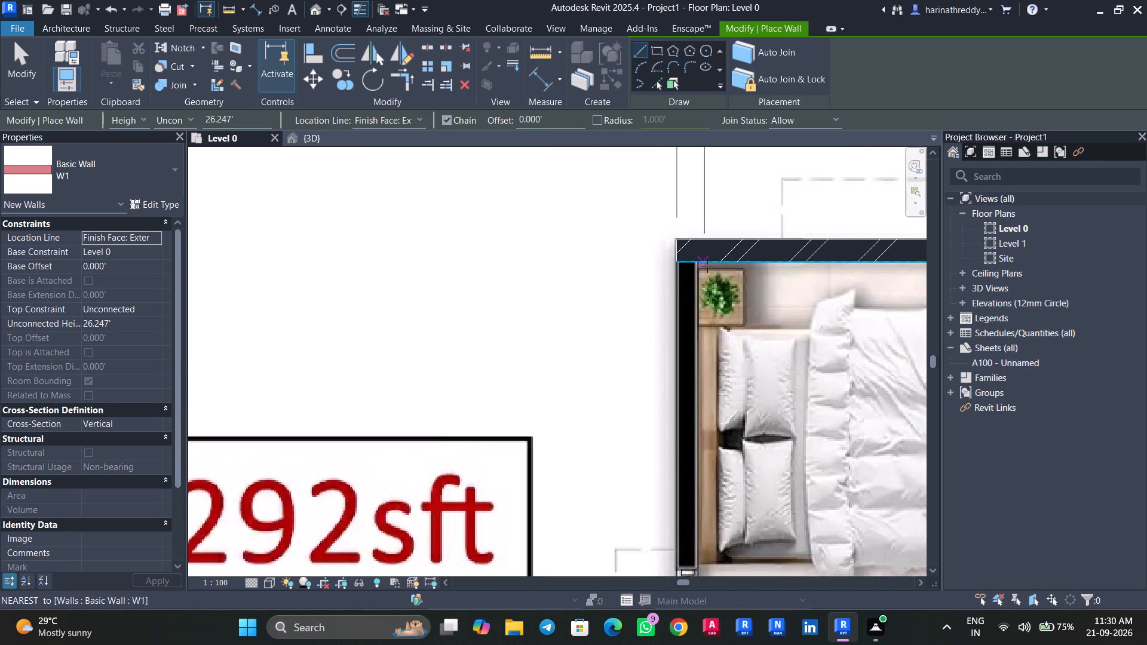
pyautogui.scroll(6, 697, 264)
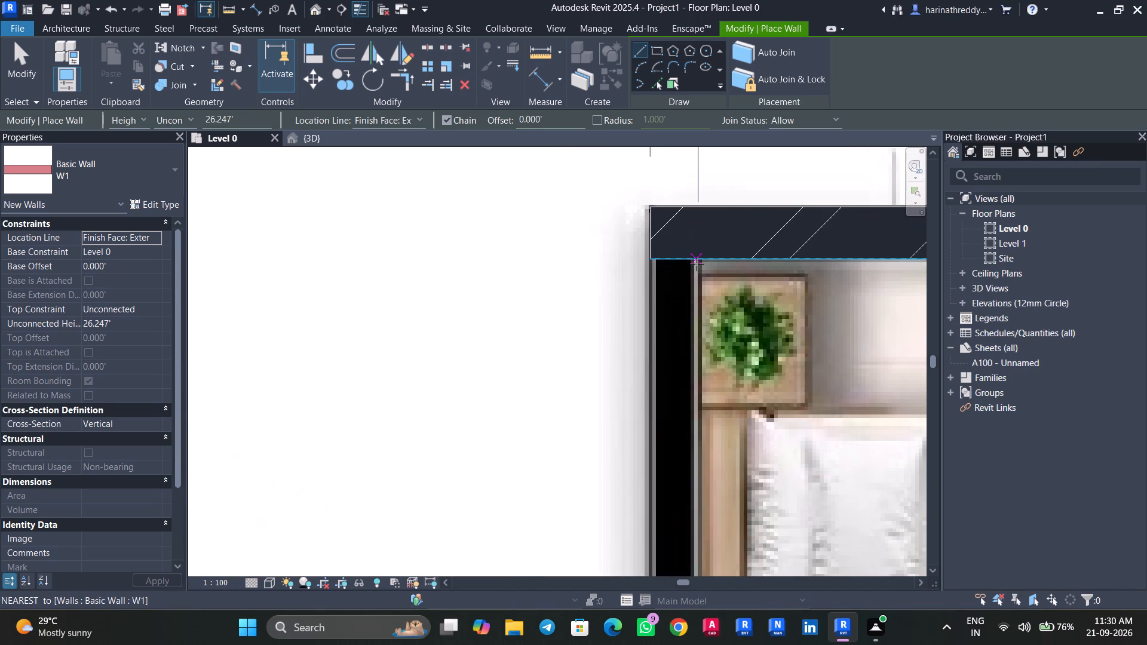
pyautogui.click(699, 263)
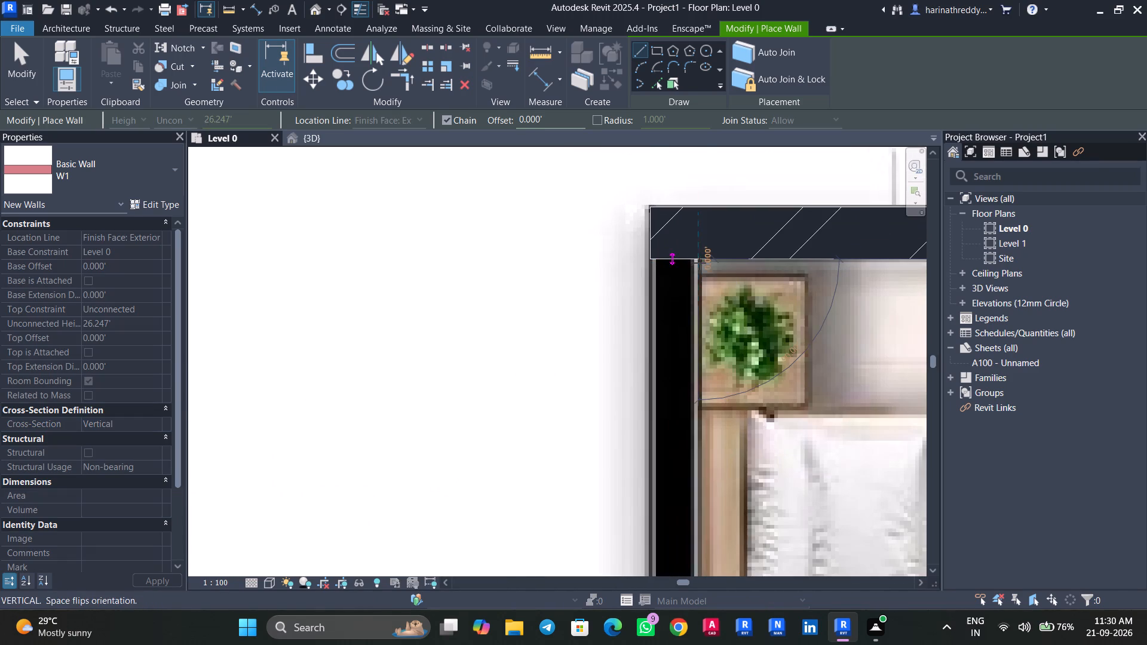
pyautogui.scroll(-6, 696, 368)
pyautogui.moveTo(695, 368); pyautogui.dragTo(671, 179, button='middle')
pyautogui.moveTo(672, 465); pyautogui.dragTo(668, 268, button='middle')
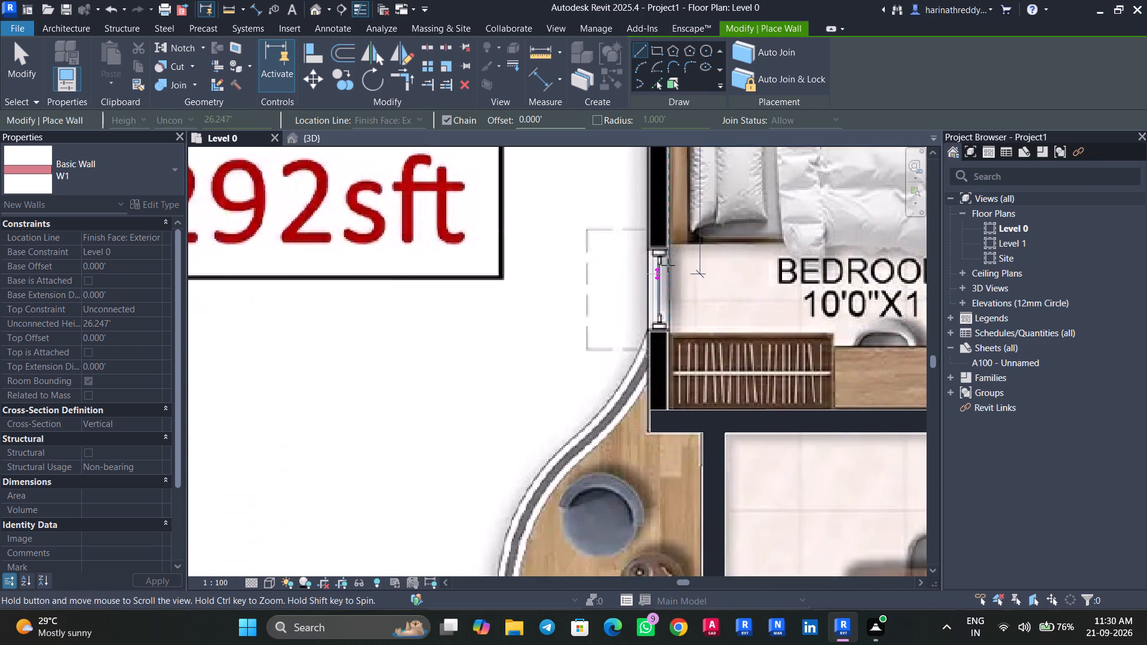
pyautogui.scroll(10, 660, 399)
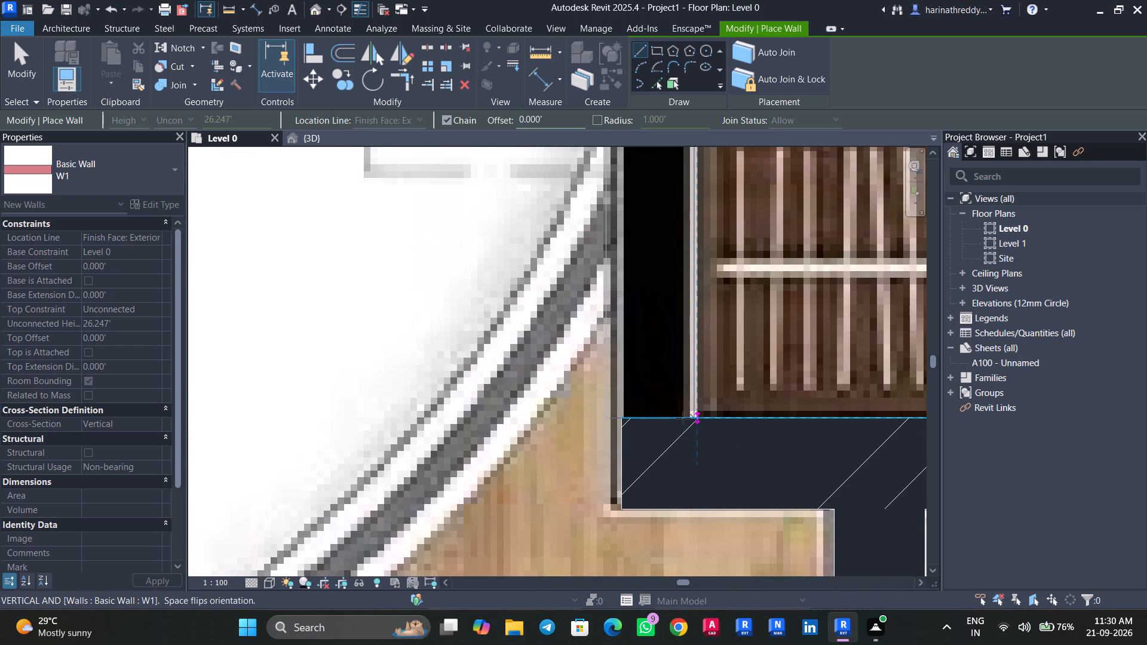
pyautogui.click(683, 418)
pyautogui.press('Escape')
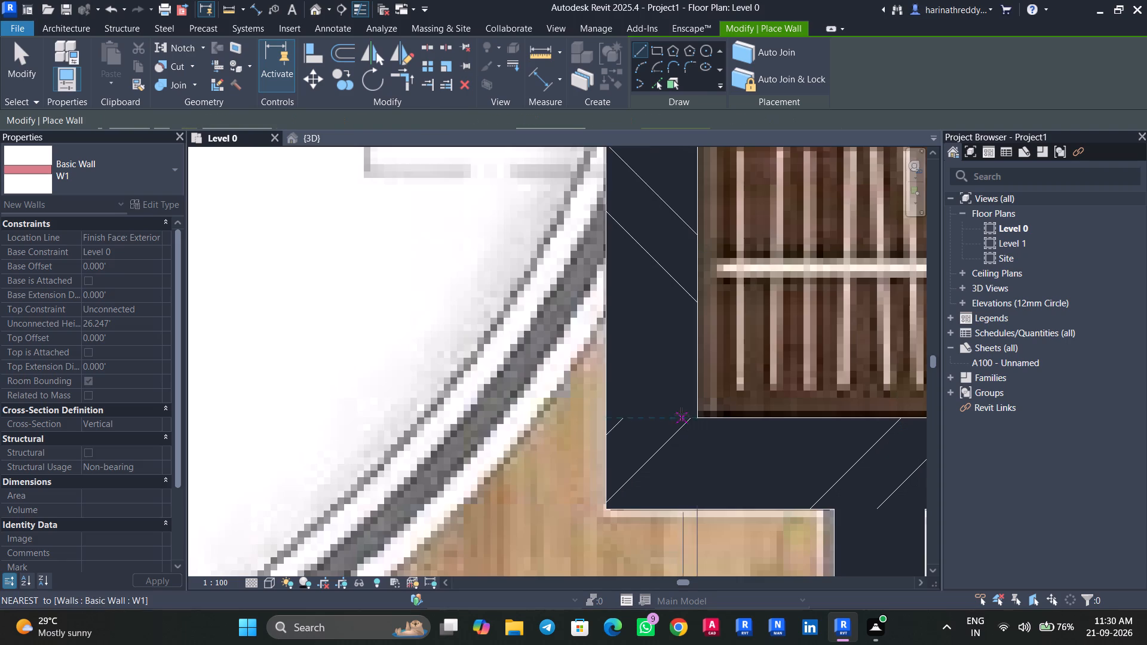
pyautogui.scroll(-7, 681, 414)
pyautogui.scroll(-5, 704, 318)
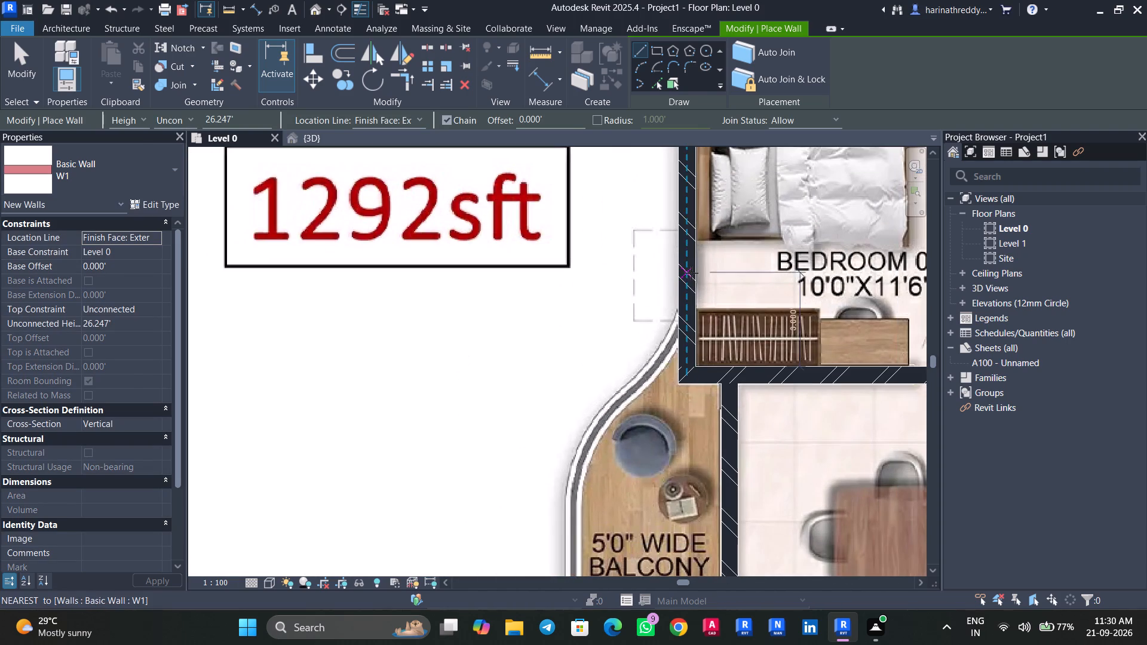
pyautogui.press('Escape')
# Nudge Bedroom 01's west wall one increment east to line up with the underlying plan image.
pyautogui.click(691, 273)
pyautogui.press('Right')
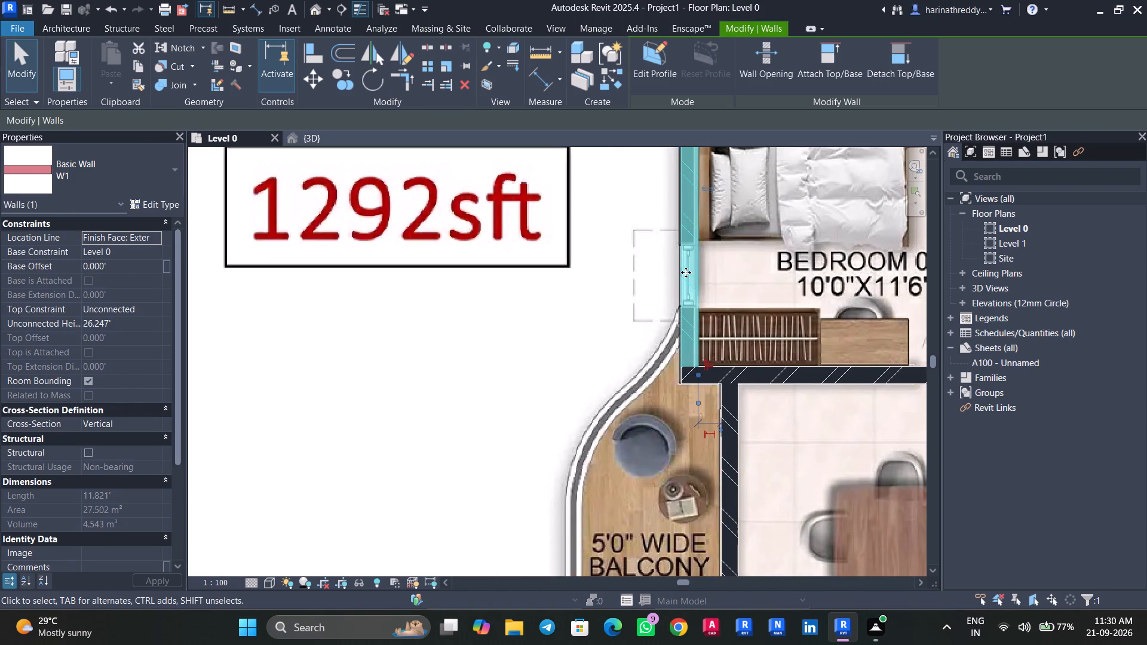
pyautogui.press('Escape')
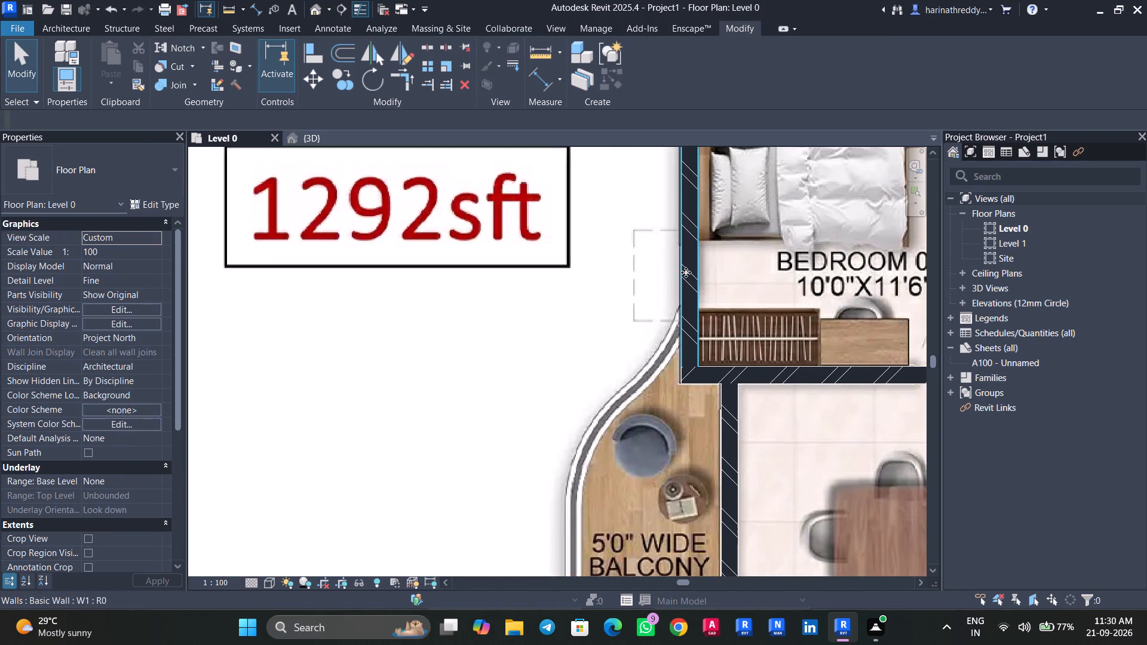
# Draw a W1 wall between Bedroom 01 and Toilet 01, from the bedroom's south wall to the ODU ledge's outer corner, flipped toward the bedroom.
pyautogui.scroll(2, 719, 281)
pyautogui.moveTo(719, 281); pyautogui.dragTo(613, 287, button='middle')
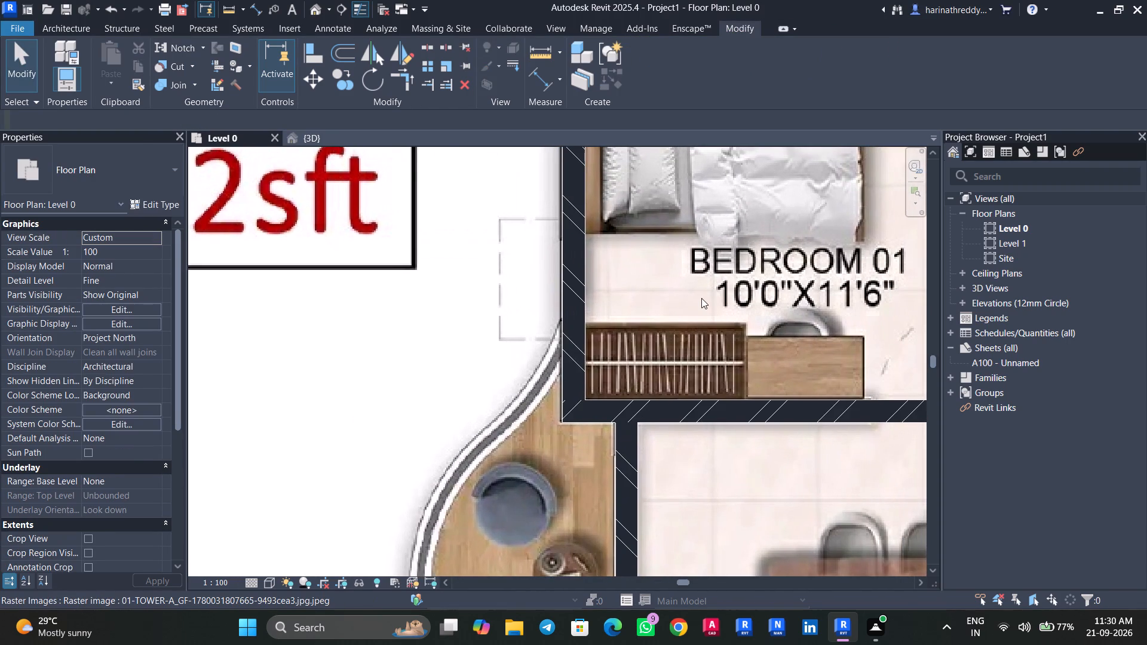
pyautogui.scroll(-4, 701, 298)
pyautogui.moveTo(750, 289); pyautogui.dragTo(545, 301, button='middle')
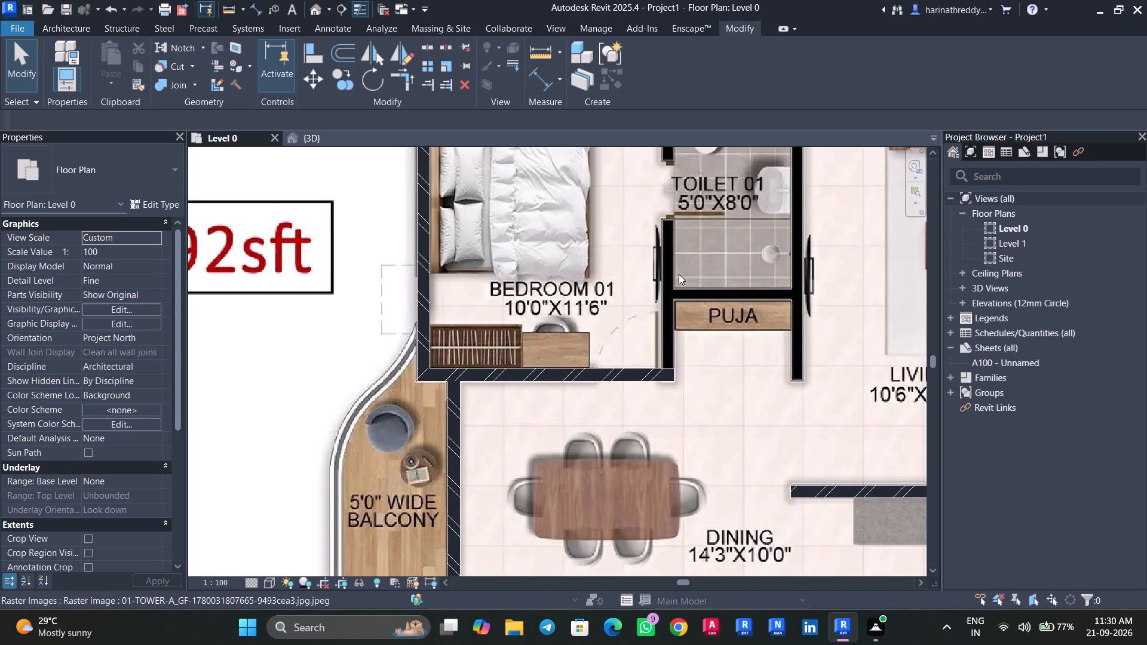
pyautogui.moveTo(682, 268); pyautogui.dragTo(648, 407, button='middle')
pyautogui.moveTo(649, 189); pyautogui.dragTo(645, 202, button='middle')
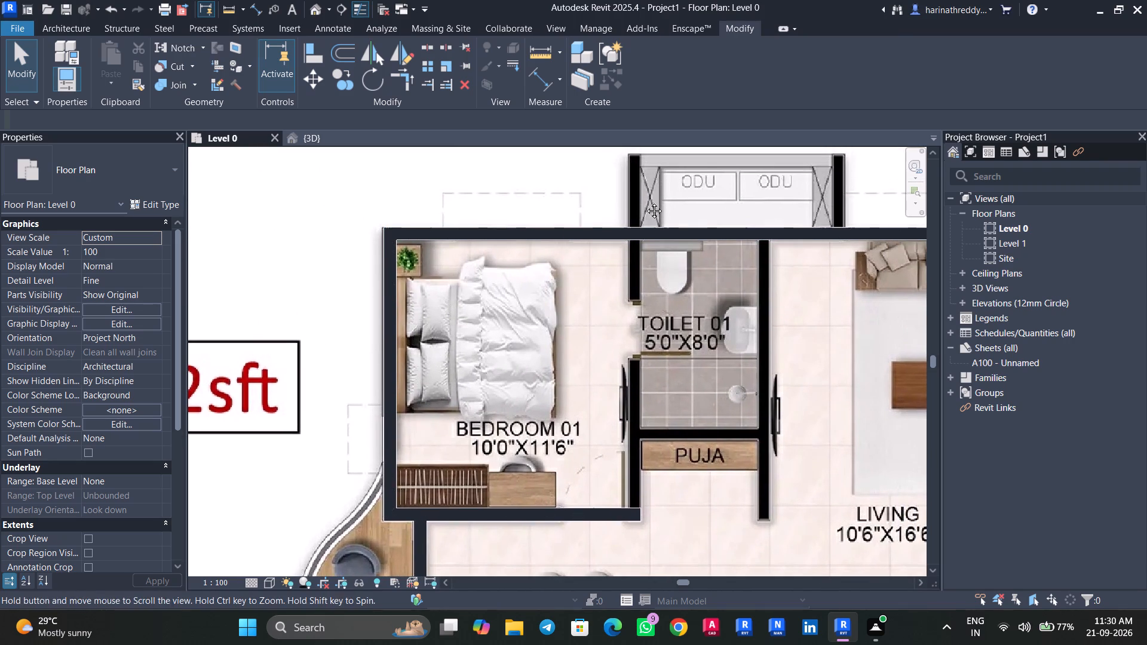
pyautogui.moveTo(645, 202); pyautogui.dragTo(605, 318, button='middle')
pyautogui.scroll(1, 594, 382)
pyautogui.moveTo(593, 395); pyautogui.dragTo(584, 151, button='middle')
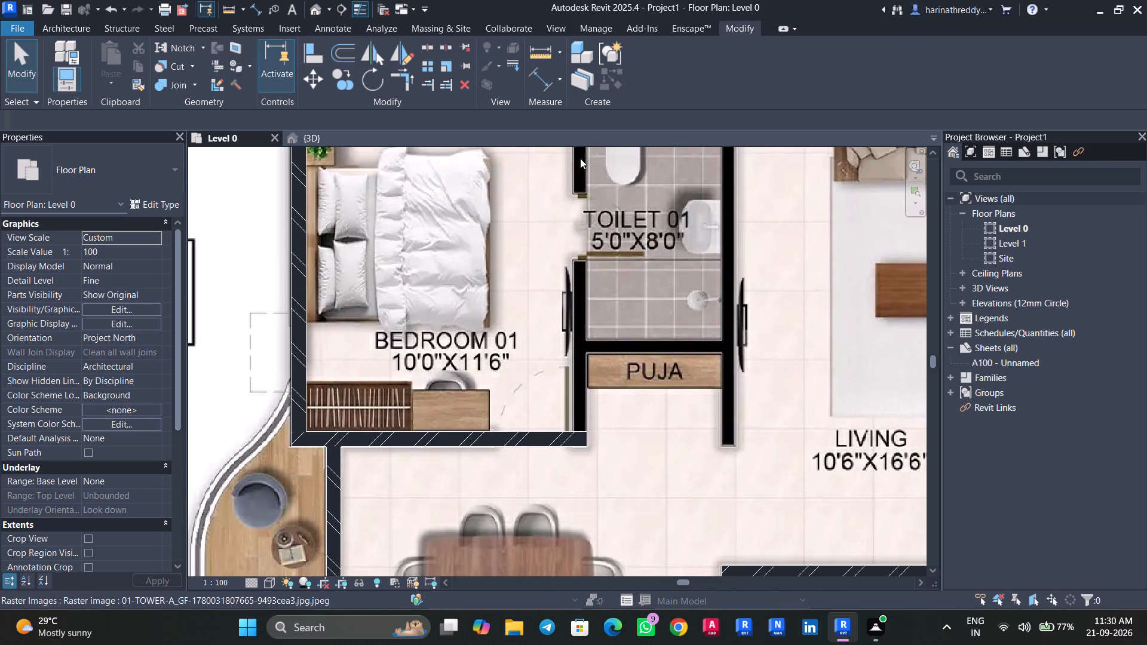
pyautogui.scroll(8, 585, 423)
pyautogui.write('WA')
pyautogui.moveTo(590, 450); pyautogui.dragTo(593, 440)
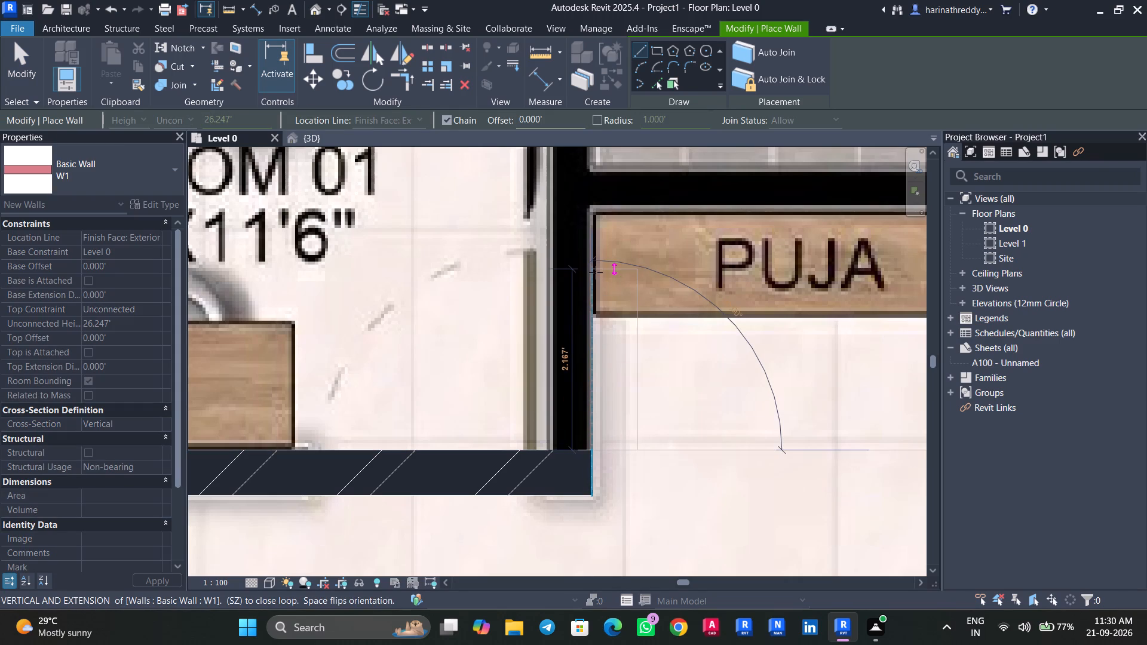
pyautogui.press('space')
pyautogui.moveTo(588, 208); pyautogui.dragTo(585, 434, button='middle')
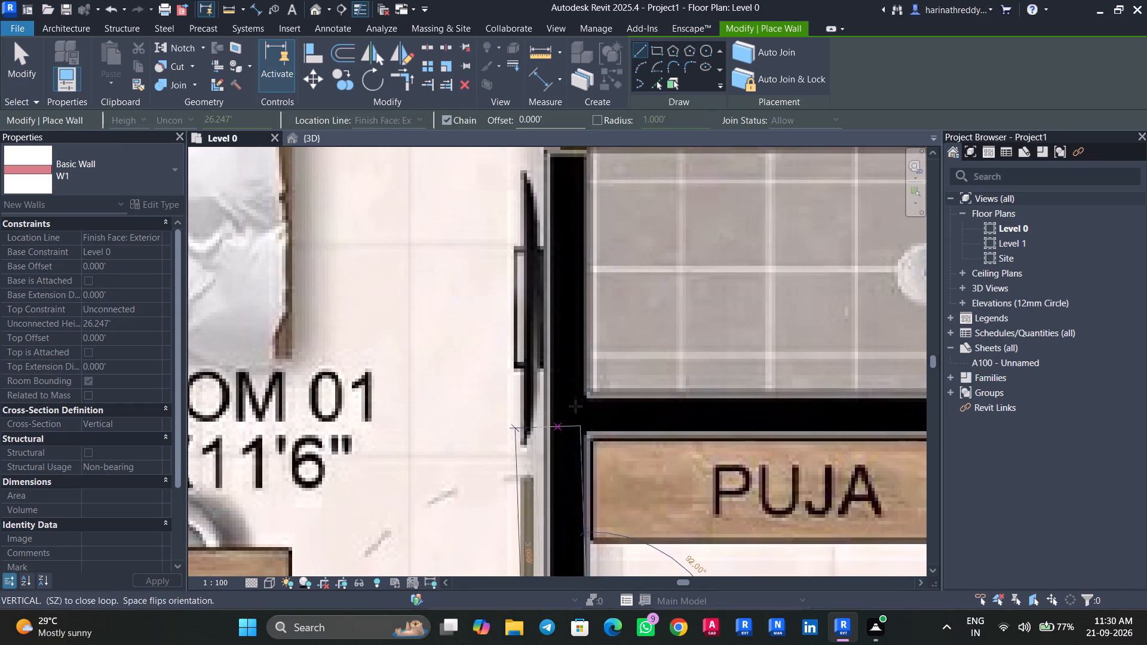
pyautogui.moveTo(590, 205); pyautogui.dragTo(593, 511, button='middle')
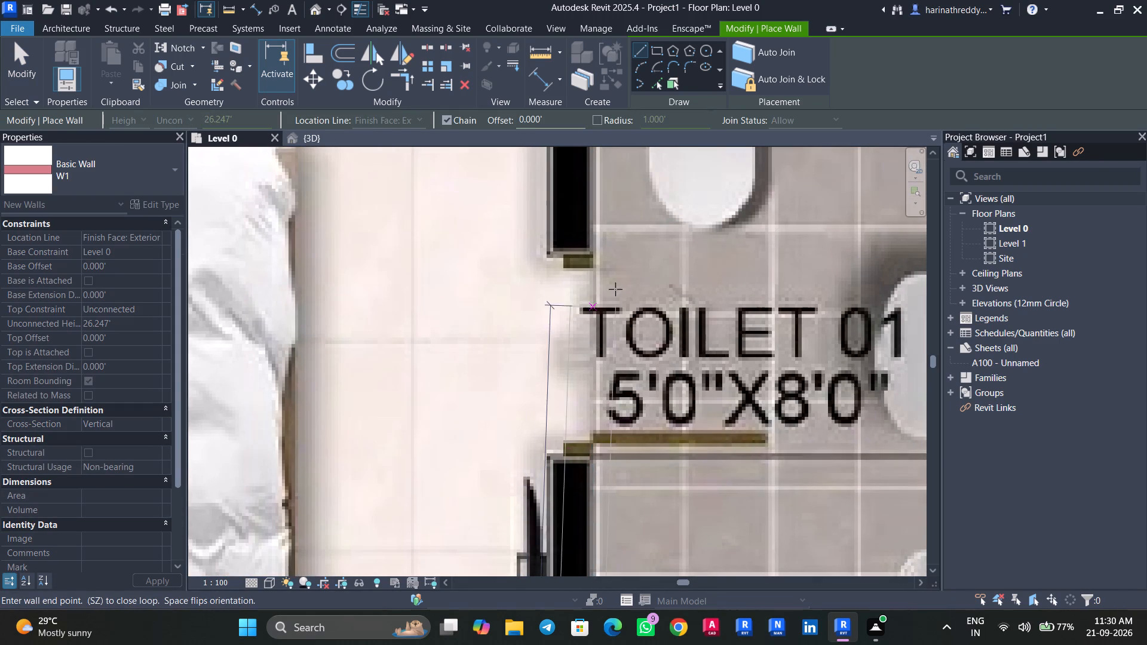
pyautogui.scroll(-5, 590, 219)
pyautogui.middleClick(590, 219)
pyautogui.moveTo(590, 219); pyautogui.dragTo(593, 570, button='middle')
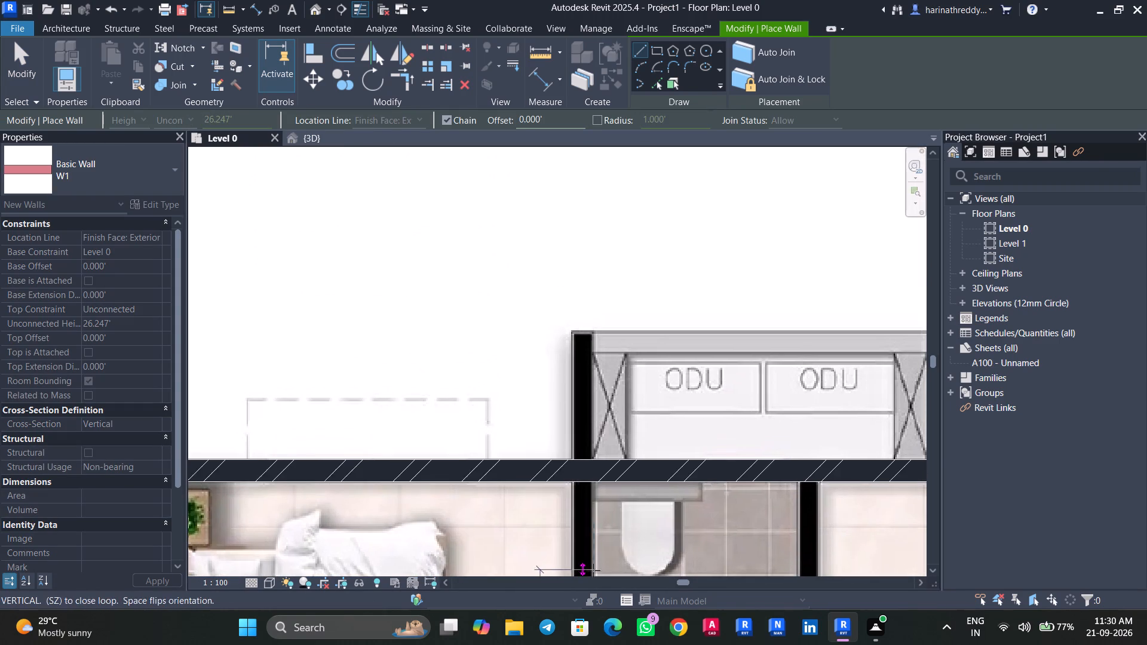
pyautogui.scroll(5, 596, 344)
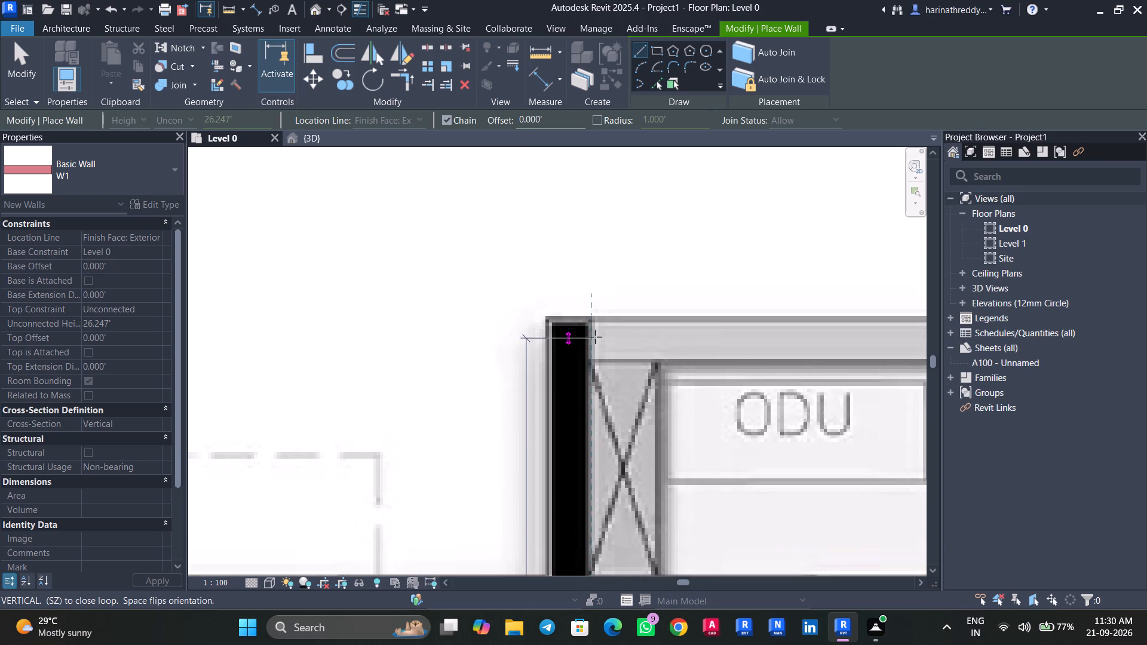
pyautogui.scroll(4, 591, 322)
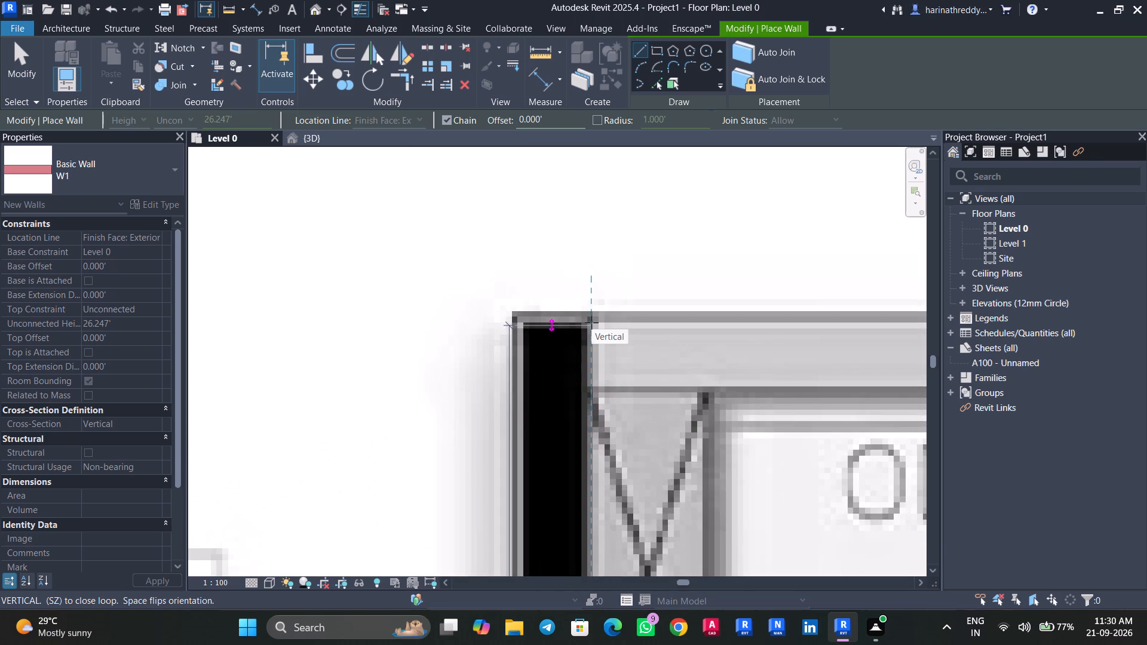
pyautogui.click(591, 318)
pyautogui.press('Escape')
# Draw a W1 wall between Toilet 01/Puja and Living, from the free end south of Puja up to the north wall.
pyautogui.scroll(-4, 594, 351)
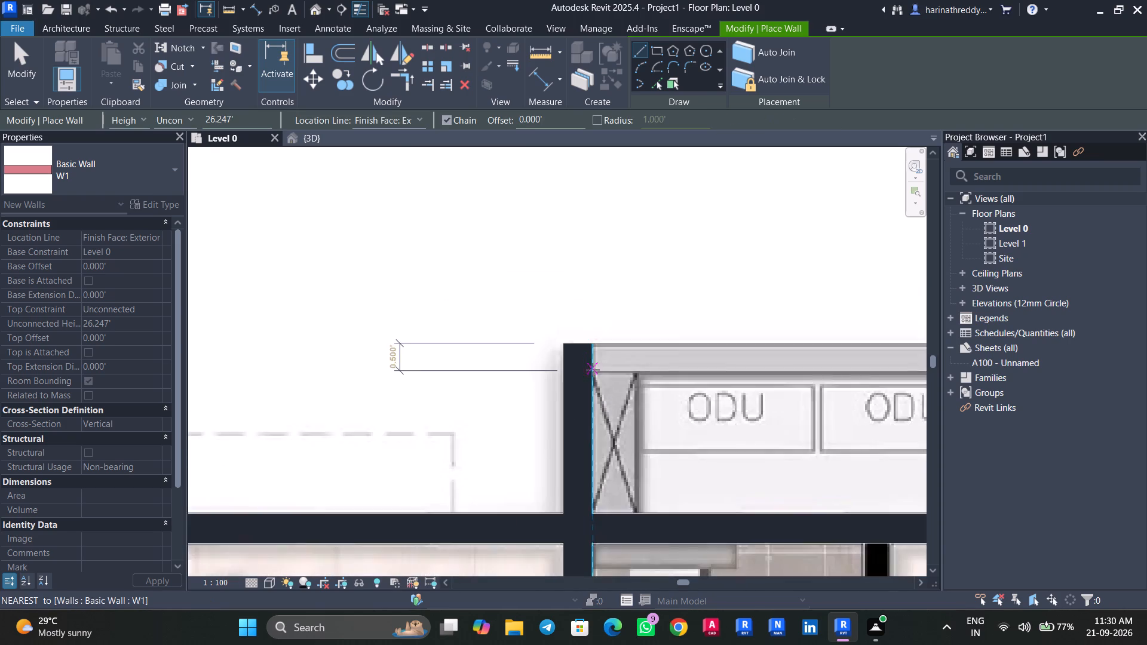
pyautogui.scroll(-10, 593, 370)
pyautogui.scroll(1, 593, 371)
pyautogui.moveTo(647, 493); pyautogui.dragTo(592, 410, button='middle')
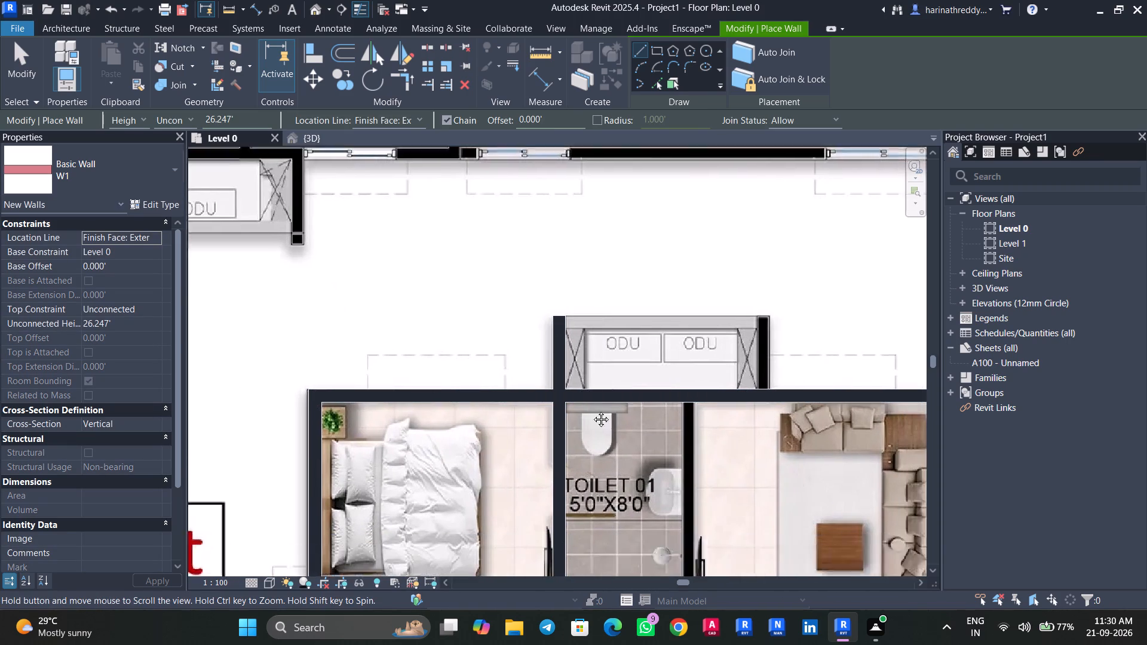
pyautogui.moveTo(592, 410); pyautogui.dragTo(585, 395, button='middle')
pyautogui.moveTo(643, 499); pyautogui.dragTo(611, 382, button='middle')
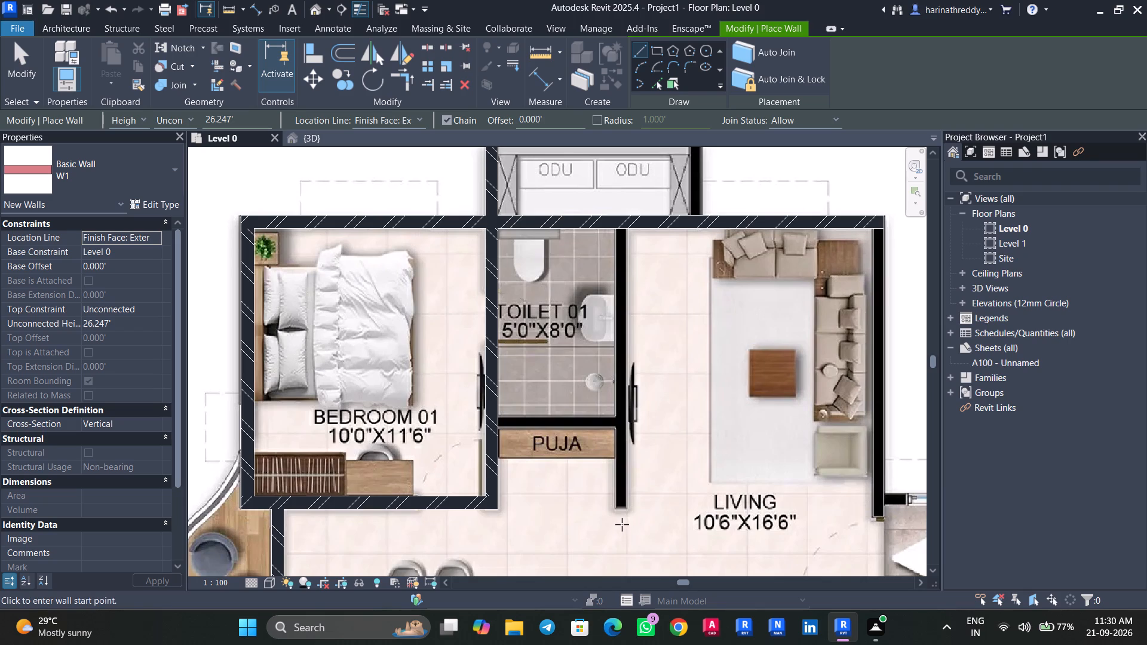
pyautogui.scroll(8, 620, 520)
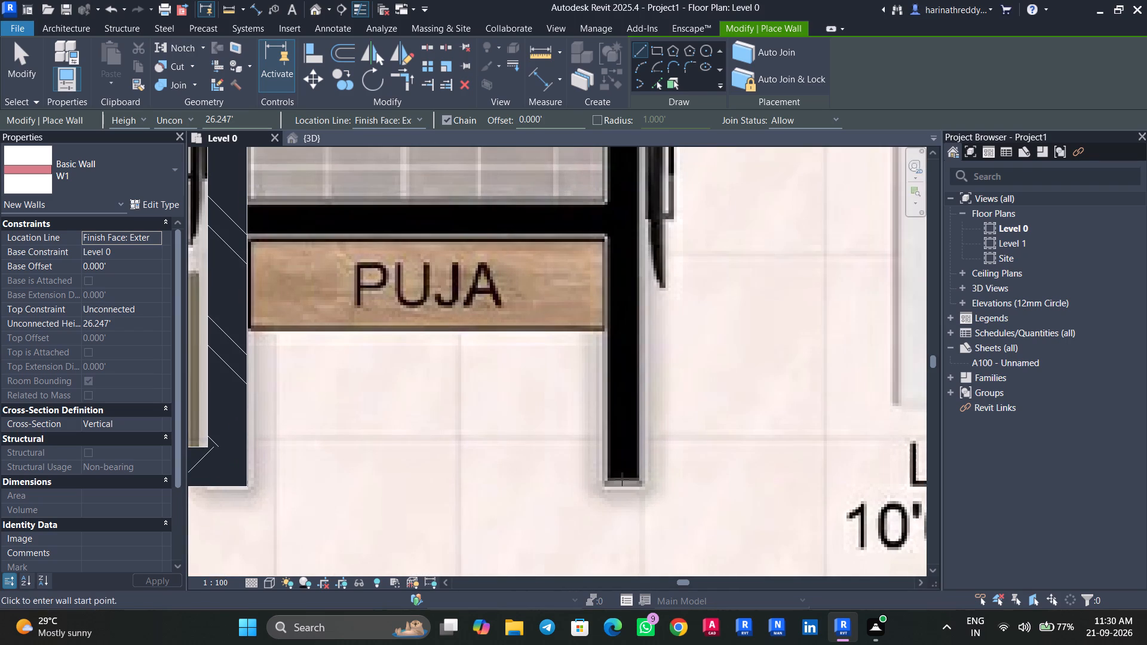
pyautogui.click(606, 479)
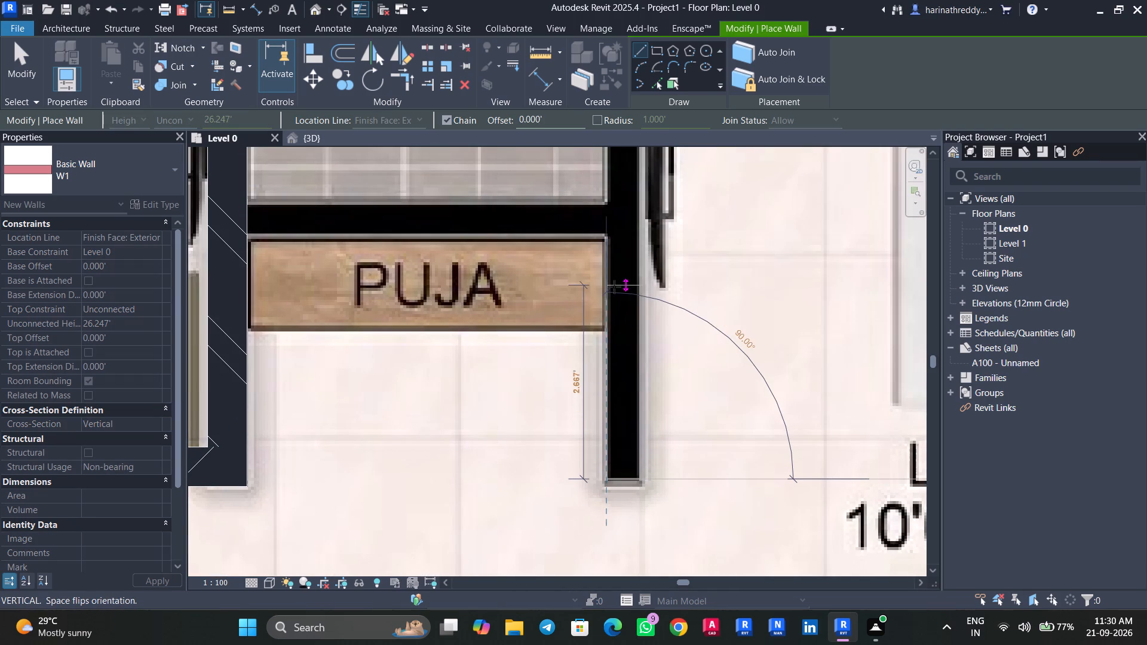
pyautogui.scroll(-2, 614, 287)
pyautogui.moveTo(614, 287); pyautogui.dragTo(635, 637, button='middle')
pyautogui.scroll(-1, 625, 344)
pyautogui.moveTo(625, 344); pyautogui.dragTo(628, 394, button='middle')
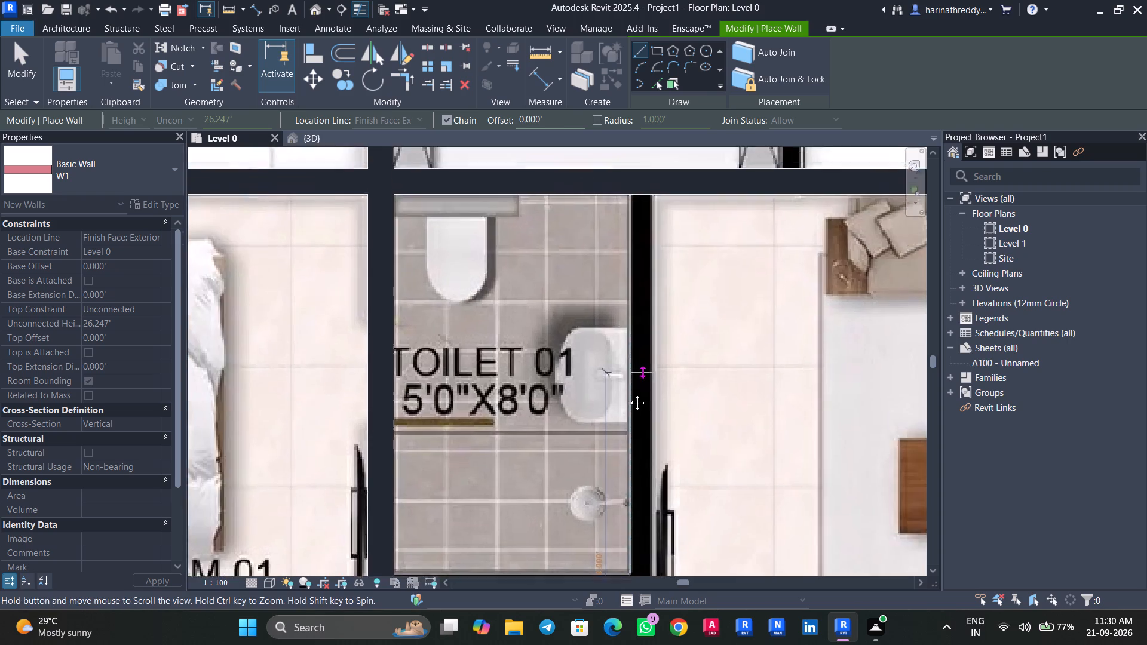
pyautogui.moveTo(628, 394); pyautogui.dragTo(622, 640, button='middle')
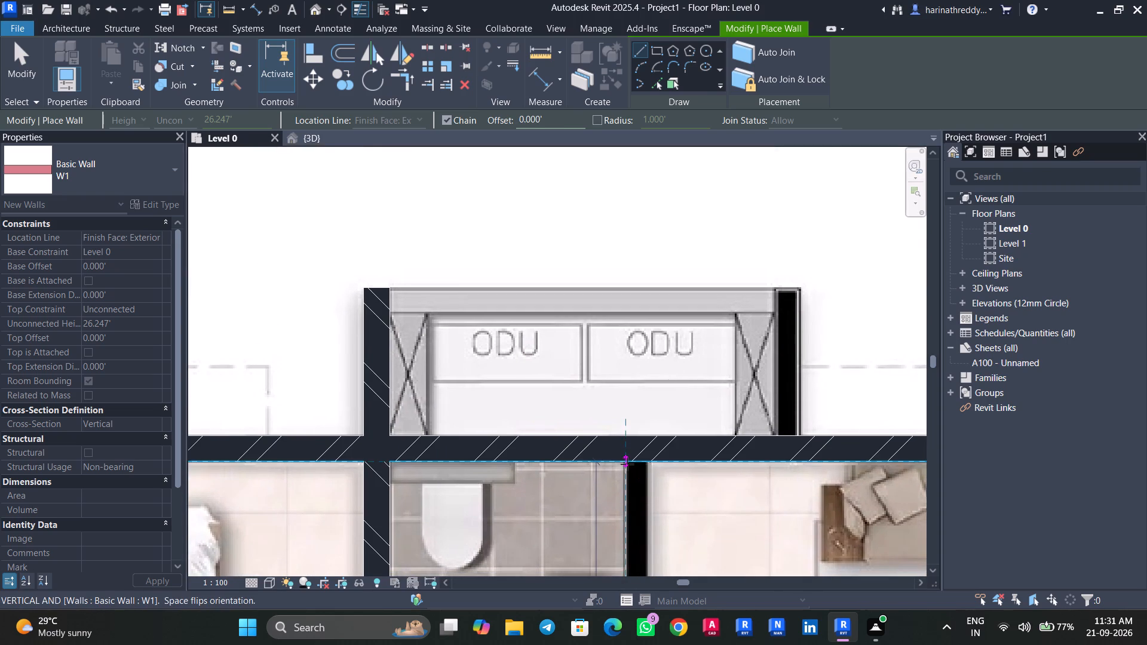
pyautogui.click(627, 464)
pyautogui.press('Escape')
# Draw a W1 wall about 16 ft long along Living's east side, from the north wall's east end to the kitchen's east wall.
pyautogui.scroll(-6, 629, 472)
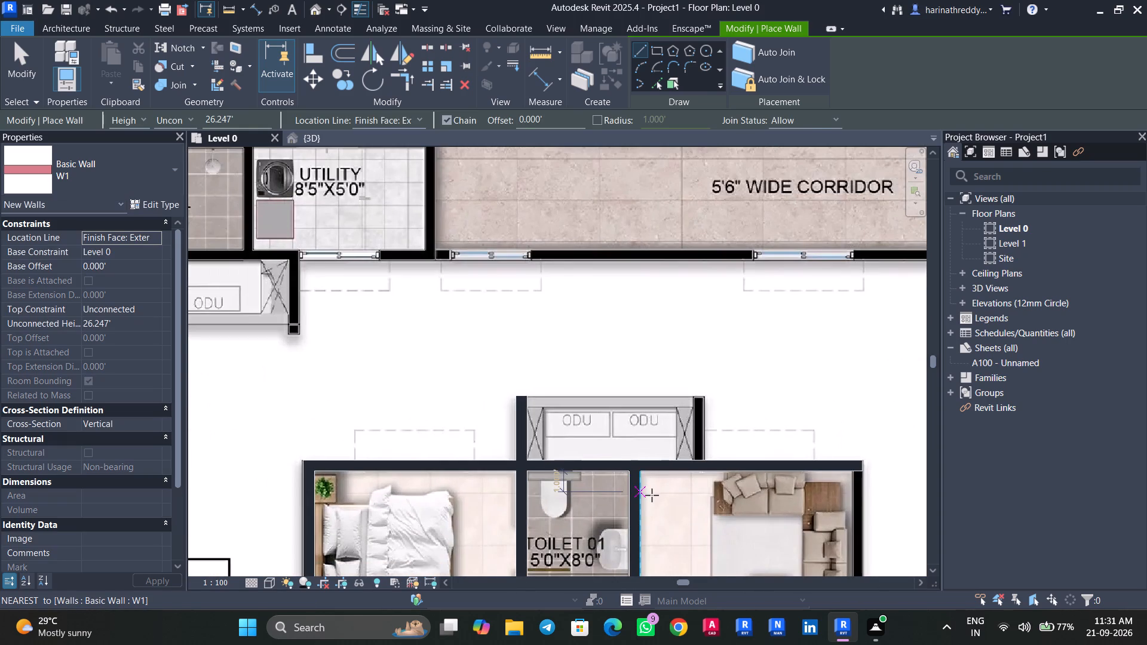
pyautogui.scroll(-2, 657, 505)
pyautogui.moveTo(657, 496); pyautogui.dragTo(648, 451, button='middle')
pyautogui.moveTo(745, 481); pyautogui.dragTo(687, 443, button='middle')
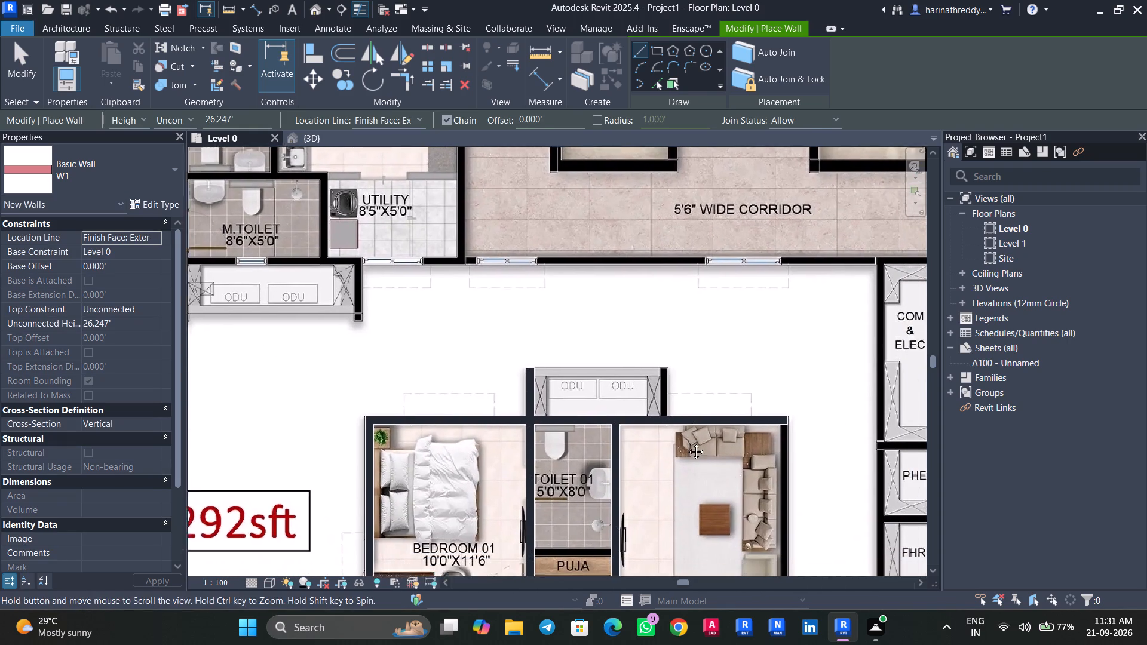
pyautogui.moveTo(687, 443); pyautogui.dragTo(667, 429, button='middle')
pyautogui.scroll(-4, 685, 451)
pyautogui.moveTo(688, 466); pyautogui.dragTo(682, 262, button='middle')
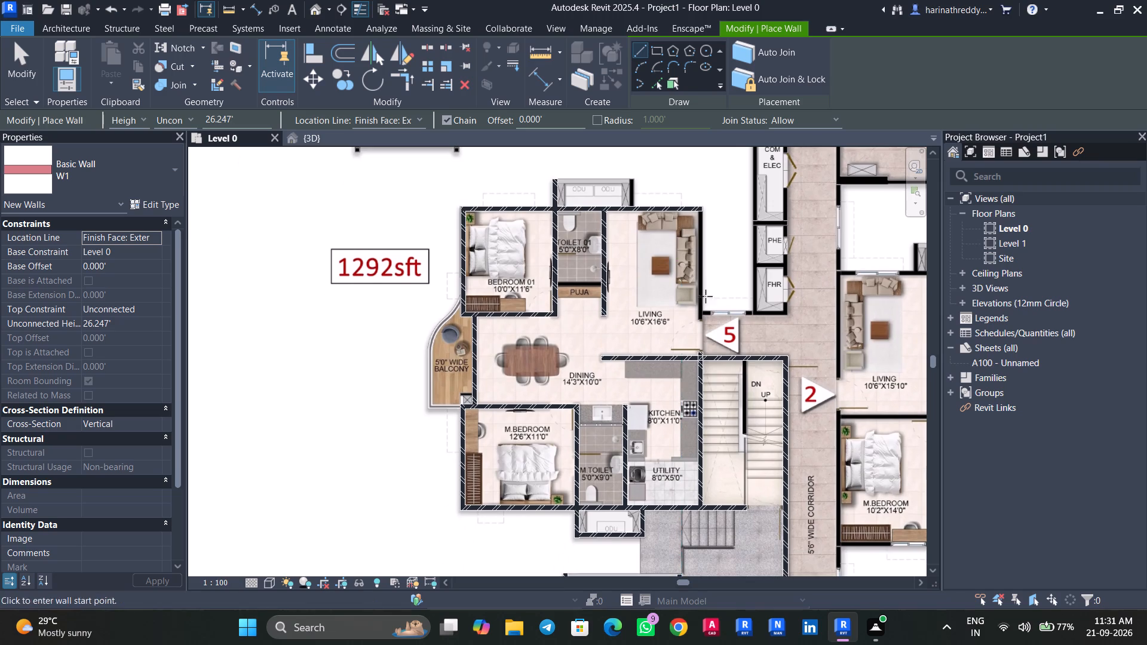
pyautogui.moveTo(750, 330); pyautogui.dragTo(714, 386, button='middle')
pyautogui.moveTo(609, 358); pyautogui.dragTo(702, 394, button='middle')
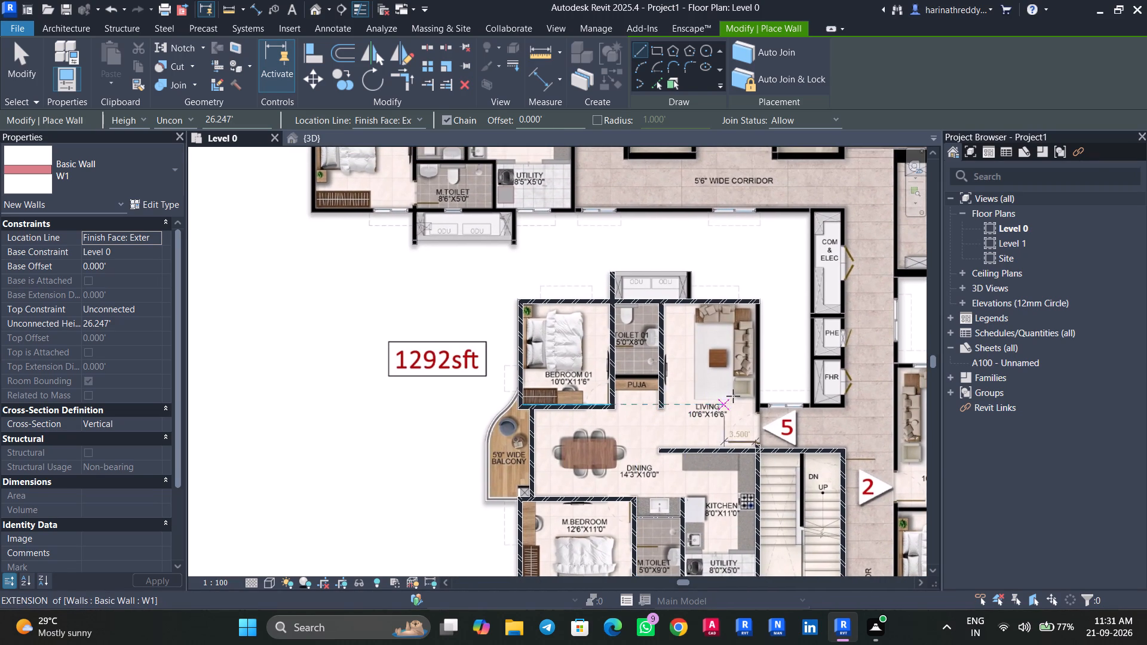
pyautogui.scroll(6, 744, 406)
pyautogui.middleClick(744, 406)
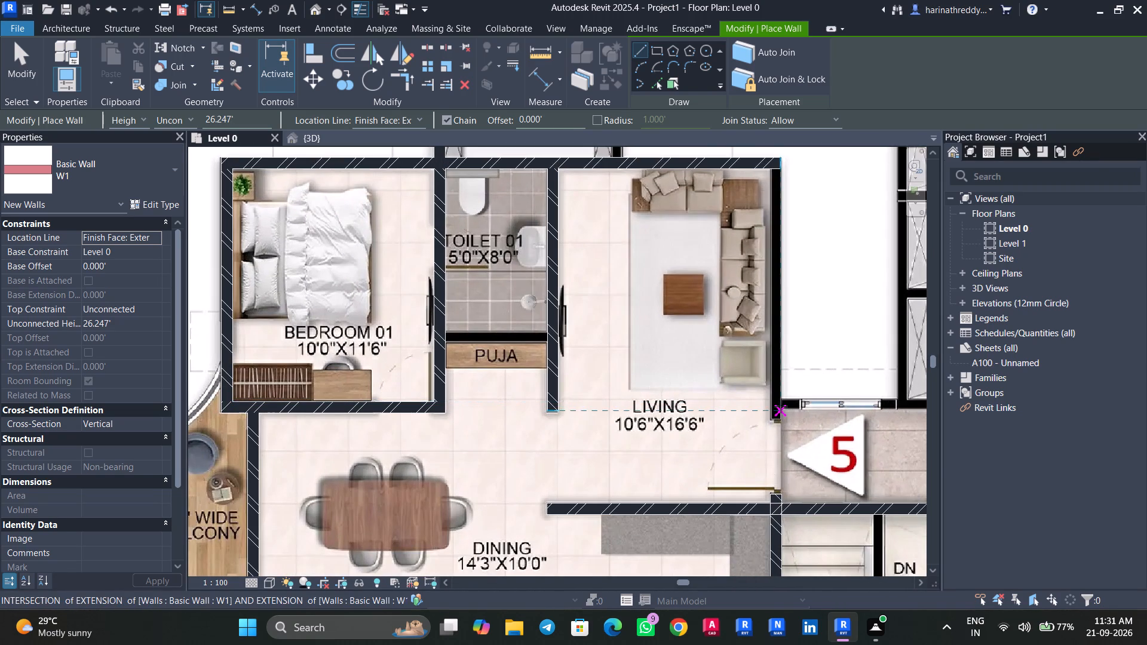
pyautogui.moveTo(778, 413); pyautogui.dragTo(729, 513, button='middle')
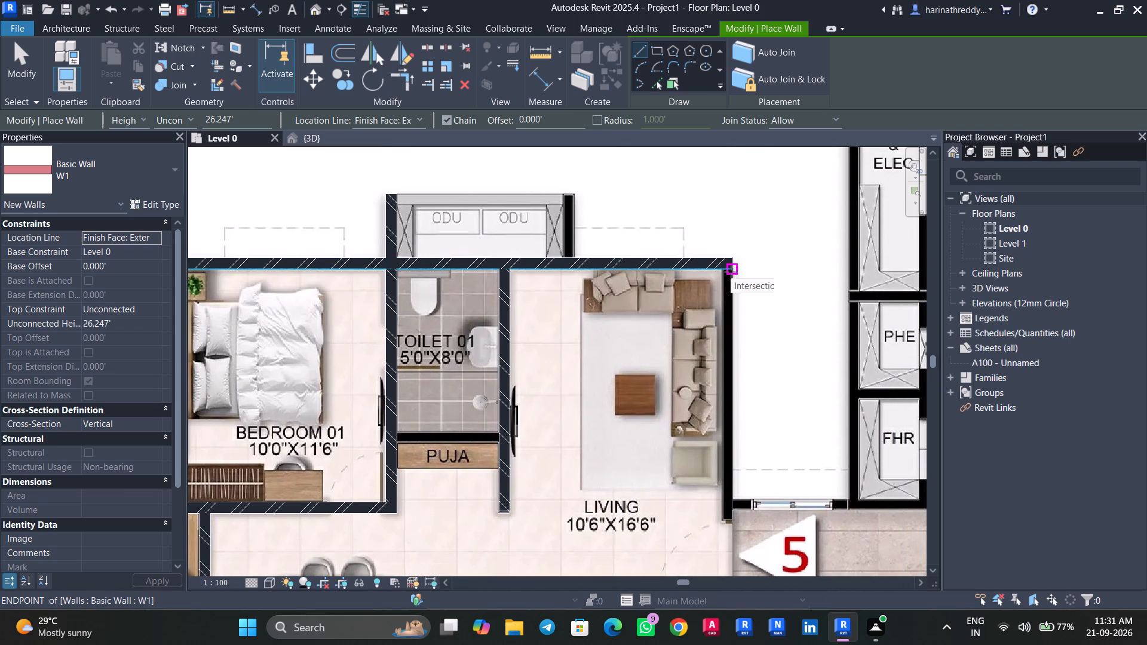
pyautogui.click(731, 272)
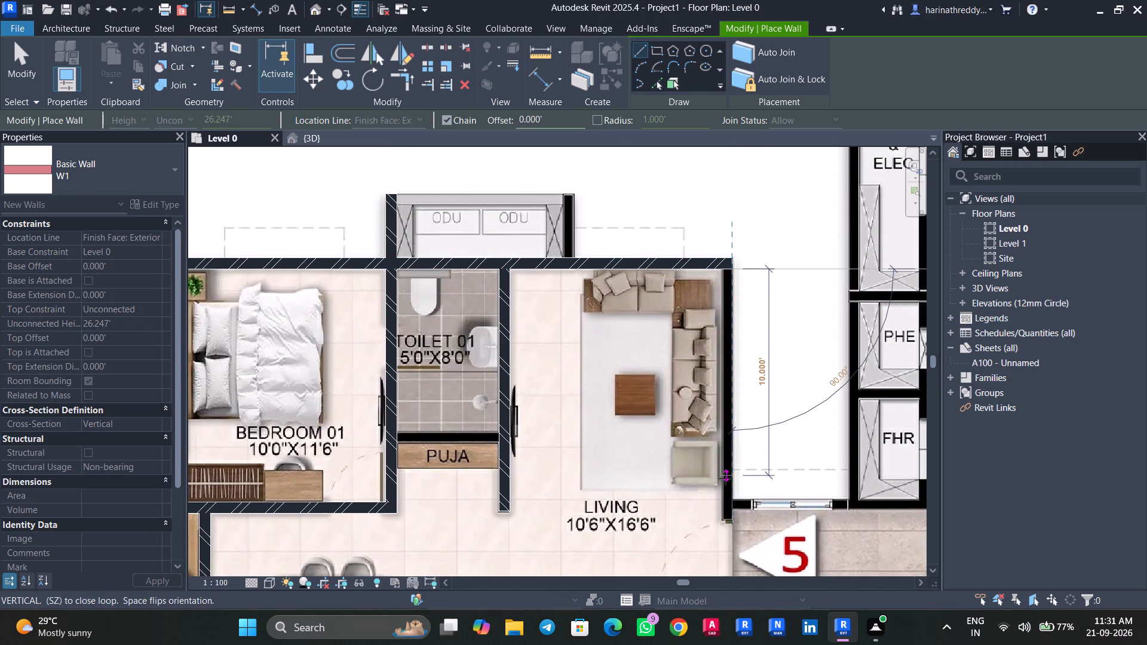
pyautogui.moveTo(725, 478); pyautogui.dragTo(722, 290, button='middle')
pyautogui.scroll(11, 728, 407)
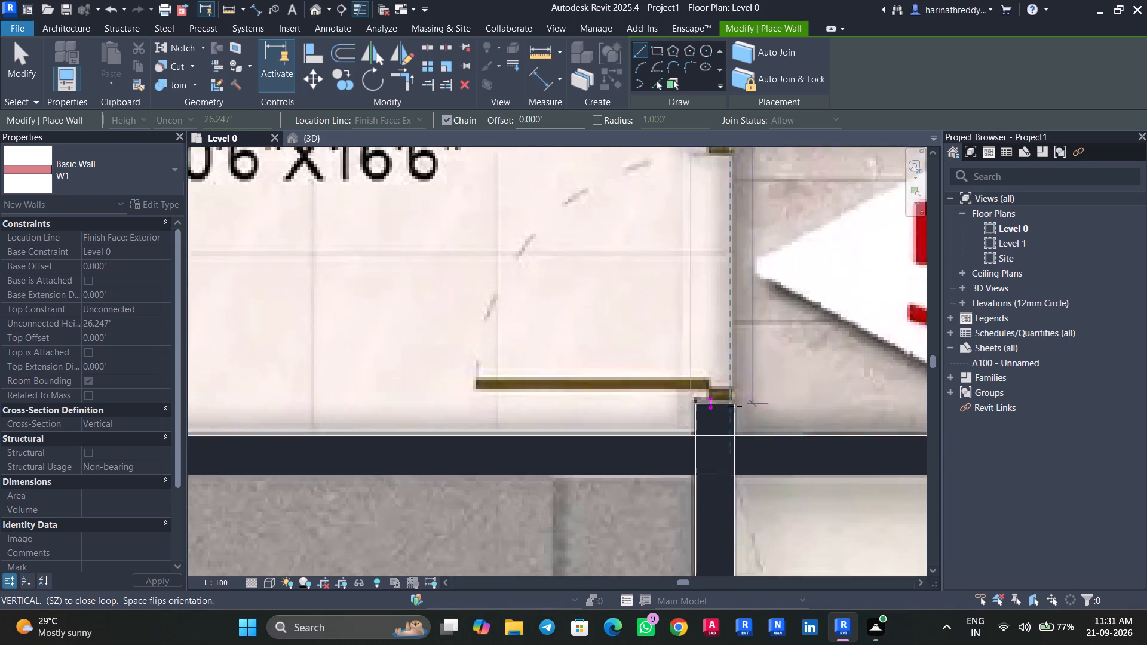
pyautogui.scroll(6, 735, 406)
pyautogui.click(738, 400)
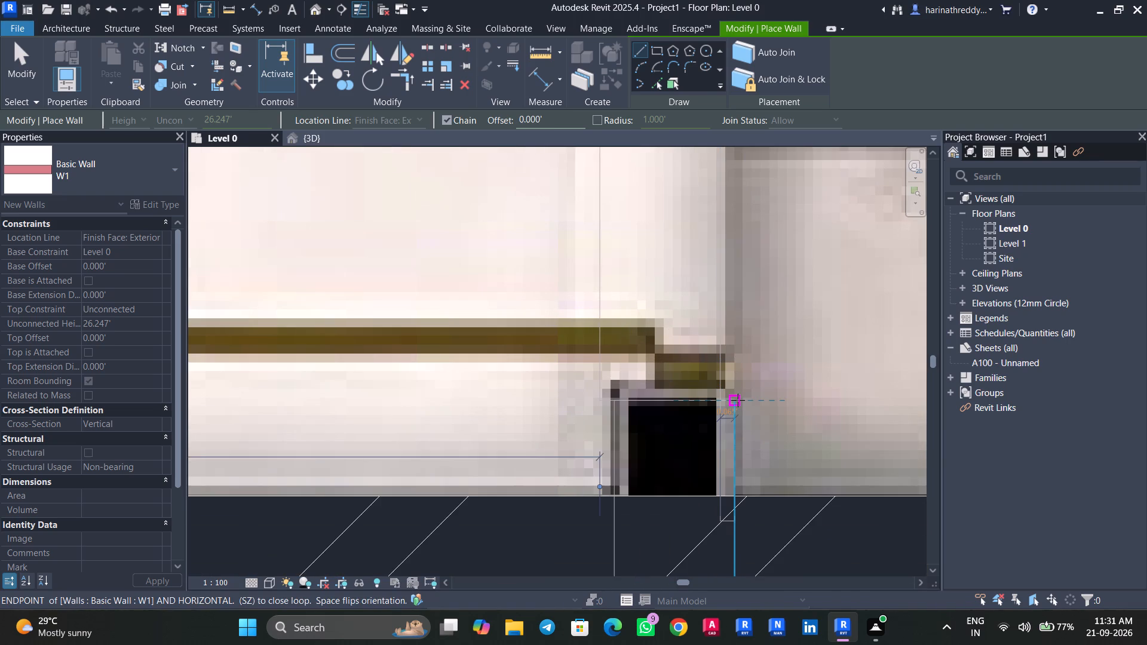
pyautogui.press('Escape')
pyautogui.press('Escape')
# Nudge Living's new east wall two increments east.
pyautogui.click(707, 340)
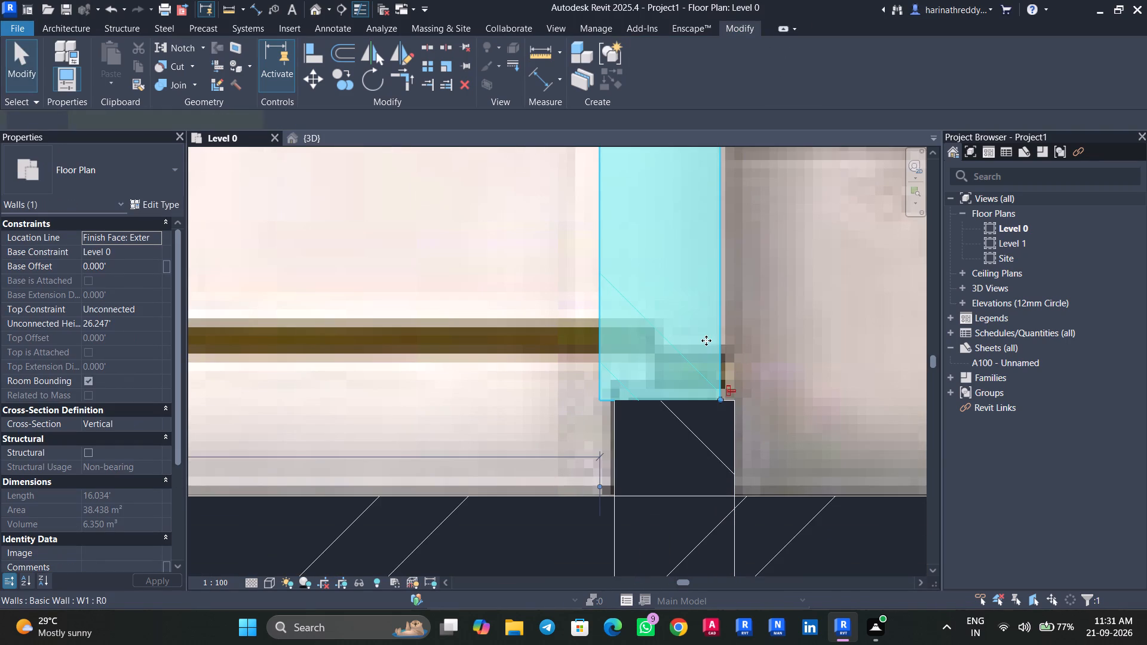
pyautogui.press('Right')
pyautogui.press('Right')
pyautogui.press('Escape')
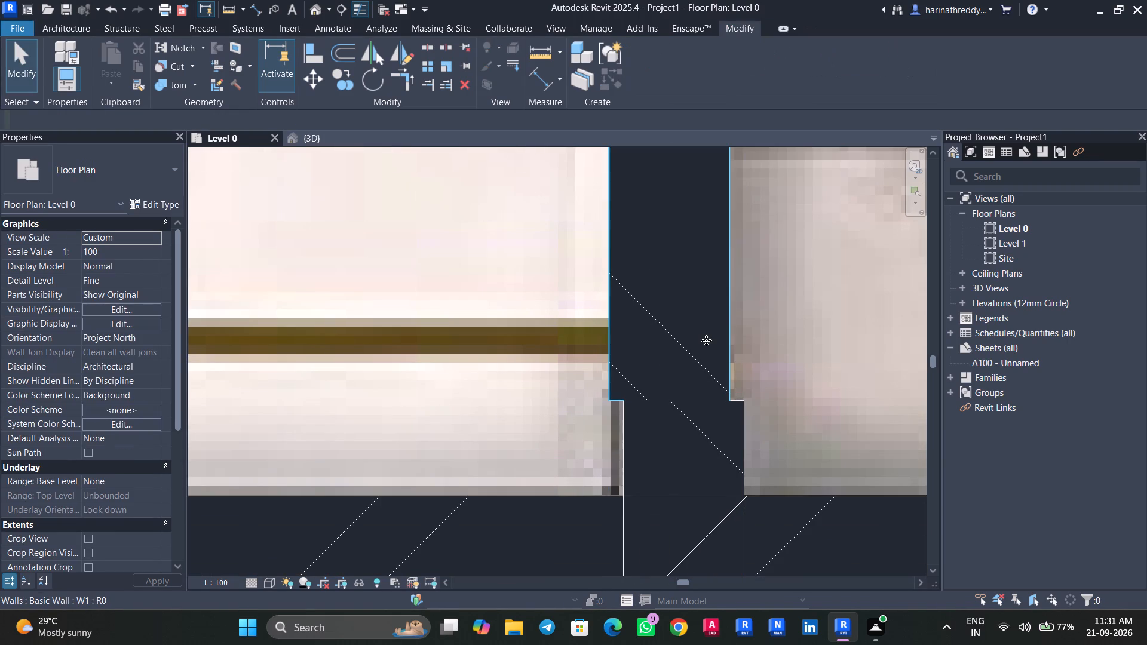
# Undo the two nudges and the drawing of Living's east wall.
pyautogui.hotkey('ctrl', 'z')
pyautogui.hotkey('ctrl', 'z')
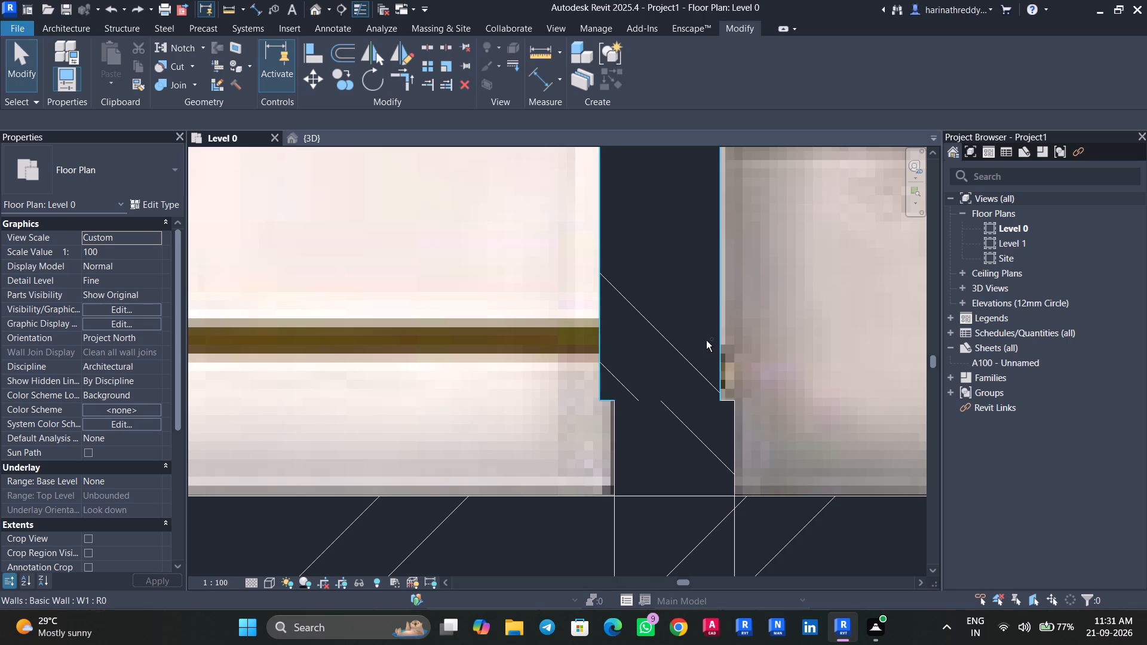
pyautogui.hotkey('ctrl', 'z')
# Extend the kitchen's east wall north along Living's east side until it meets the north wall.
pyautogui.scroll(-4, 706, 345)
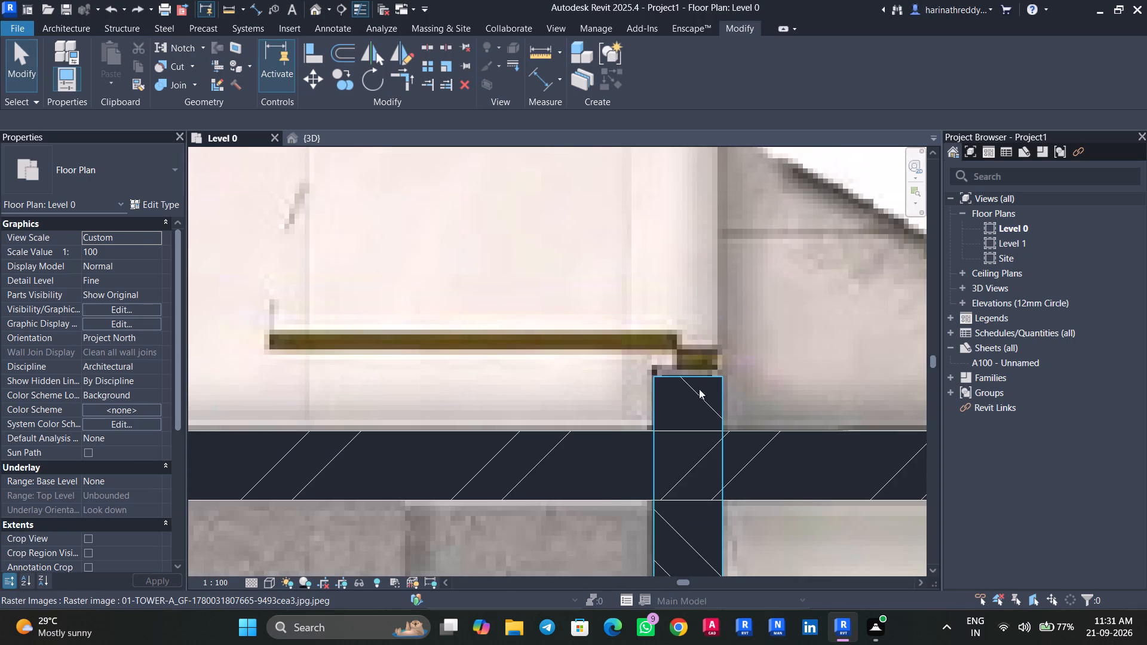
pyautogui.click(699, 389)
pyautogui.scroll(-5, 723, 364)
pyautogui.scroll(-2, 738, 272)
pyautogui.moveTo(735, 284); pyautogui.dragTo(723, 305, button='middle')
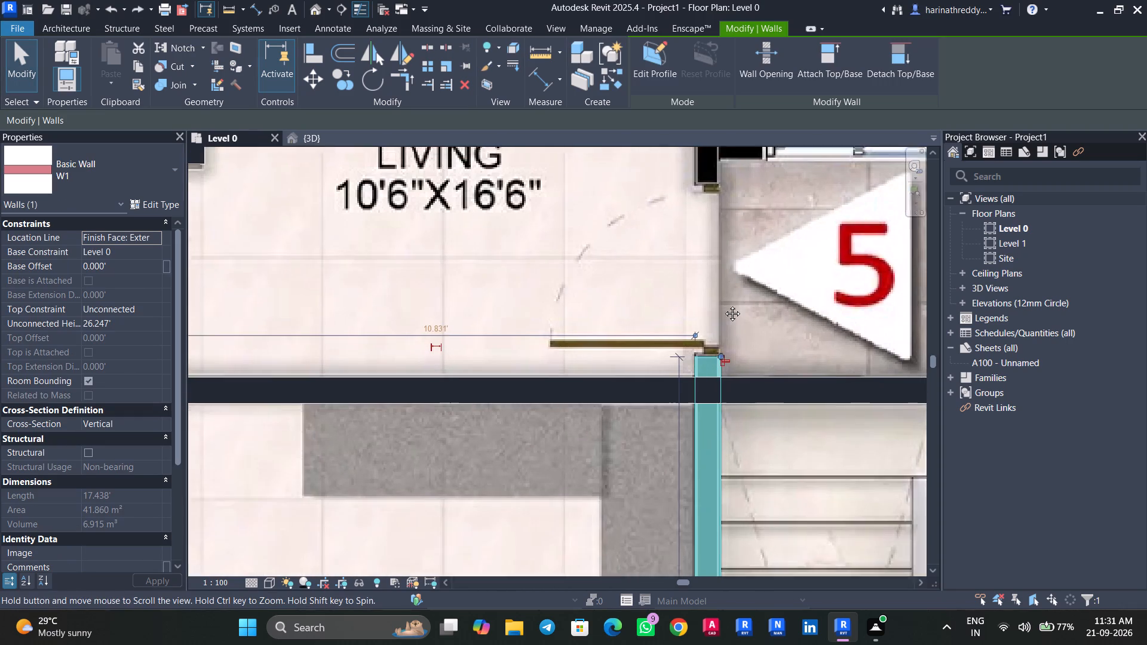
pyautogui.moveTo(723, 305); pyautogui.dragTo(682, 430, button='middle')
pyautogui.scroll(-6, 680, 428)
pyautogui.moveTo(677, 453); pyautogui.dragTo(677, 452)
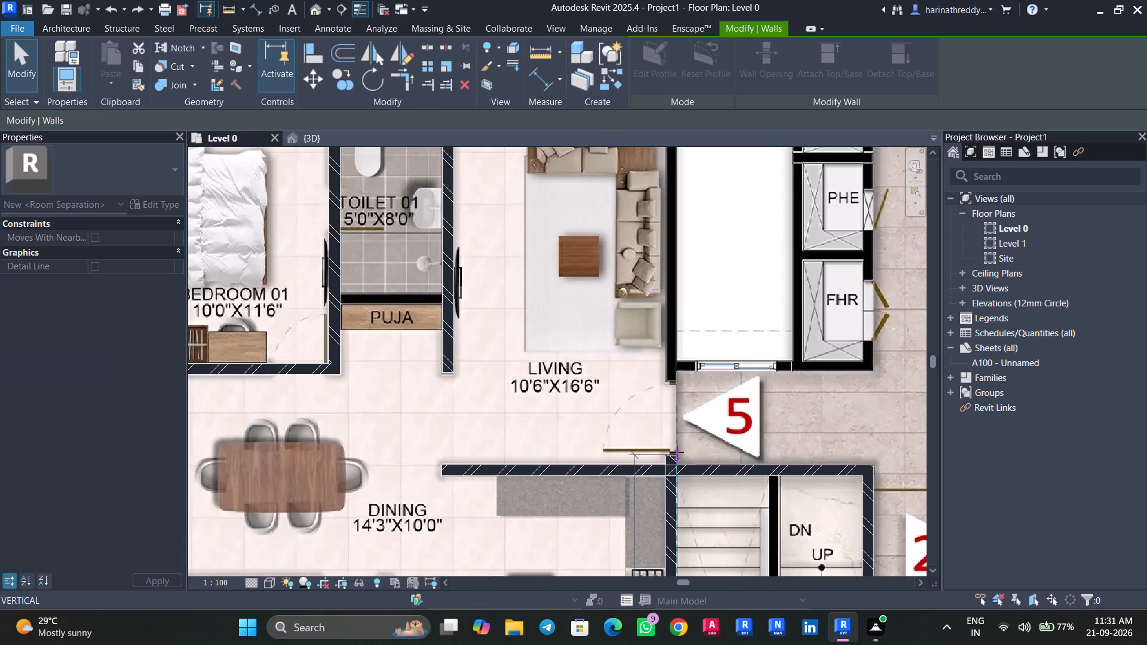
pyautogui.moveTo(677, 452); pyautogui.dragTo(679, 220)
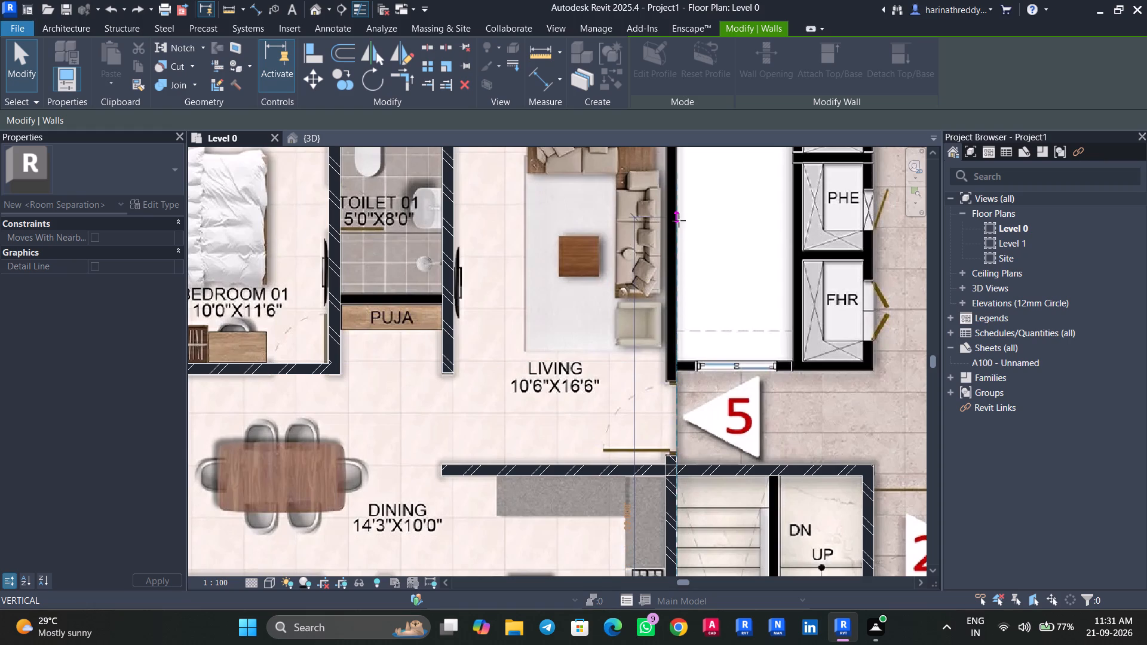
pyautogui.moveTo(679, 220); pyautogui.dragTo(680, 198)
pyautogui.moveTo(683, 190); pyautogui.dragTo(670, 334, button='middle')
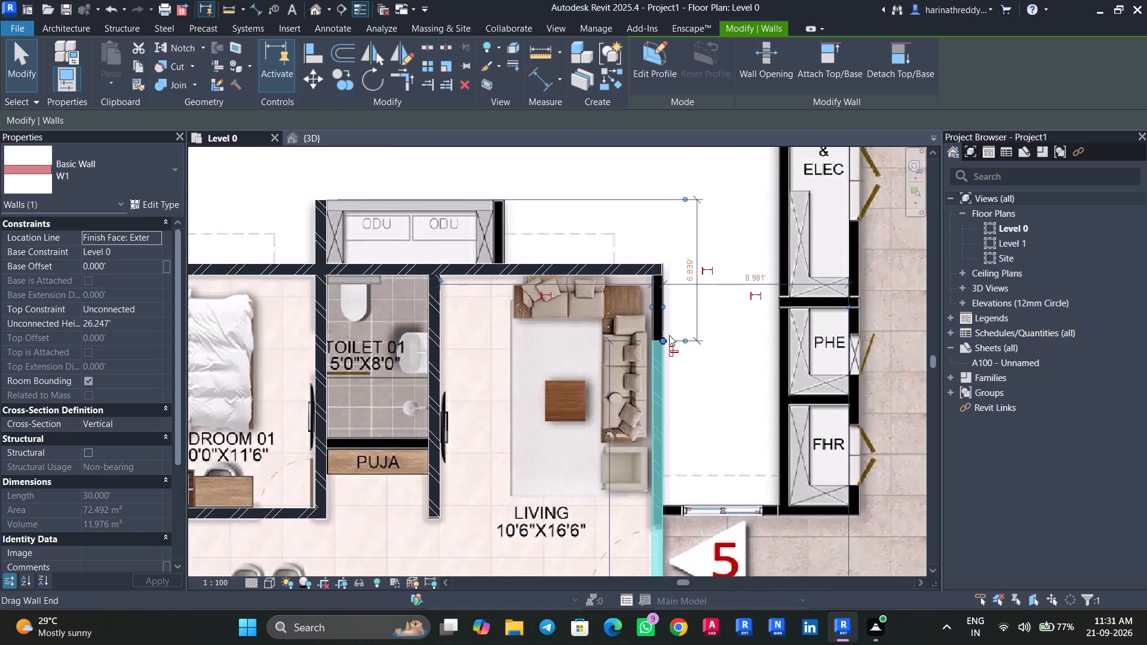
pyautogui.scroll(8, 668, 322)
pyautogui.moveTo(654, 377); pyautogui.dragTo(654, 371)
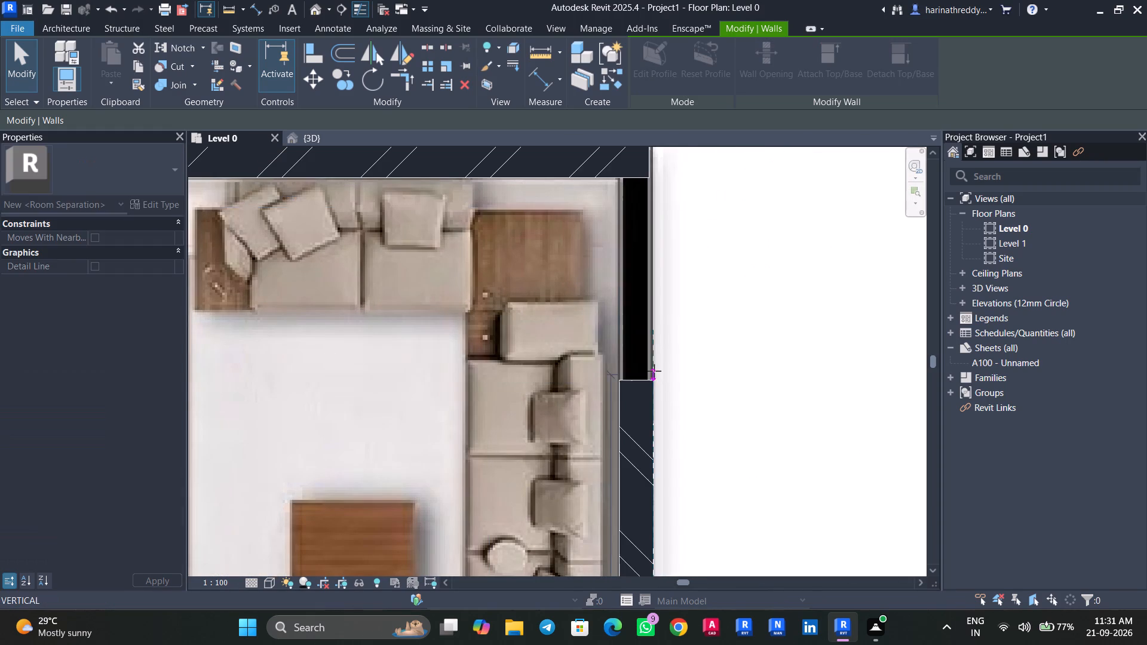
pyautogui.moveTo(654, 371); pyautogui.dragTo(654, 177)
pyautogui.press('Escape')
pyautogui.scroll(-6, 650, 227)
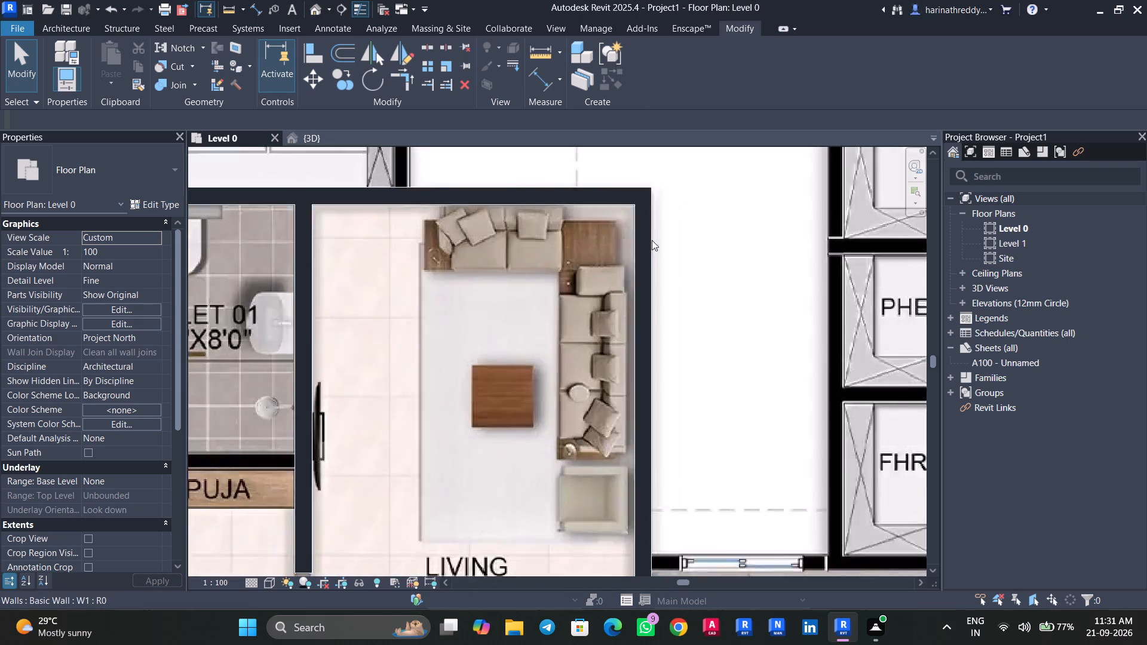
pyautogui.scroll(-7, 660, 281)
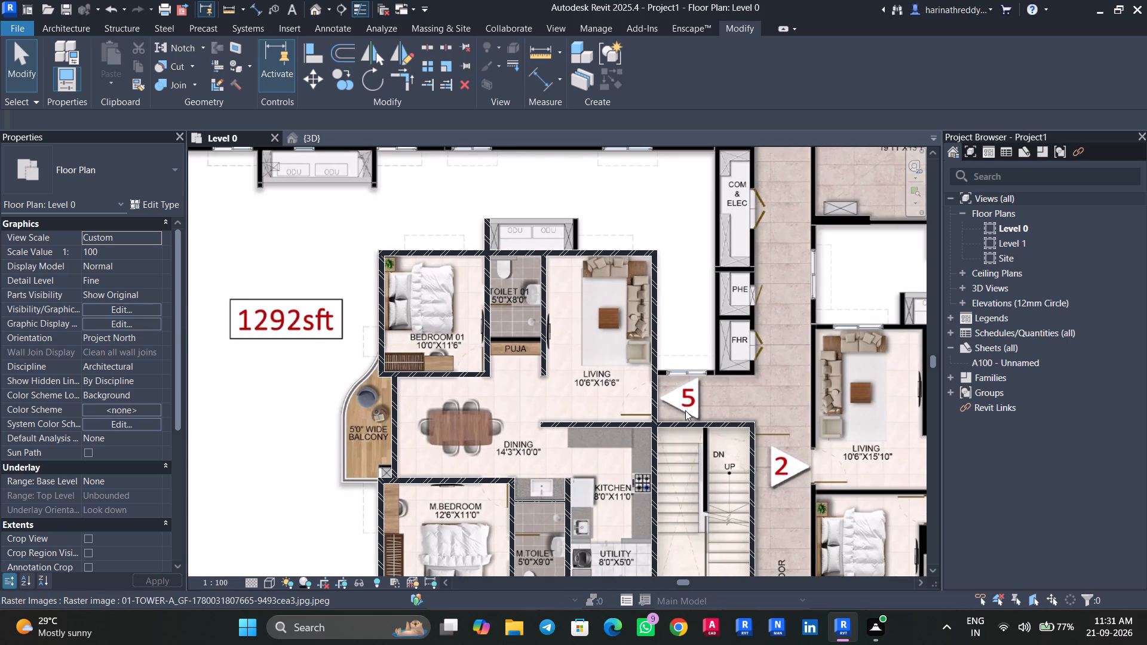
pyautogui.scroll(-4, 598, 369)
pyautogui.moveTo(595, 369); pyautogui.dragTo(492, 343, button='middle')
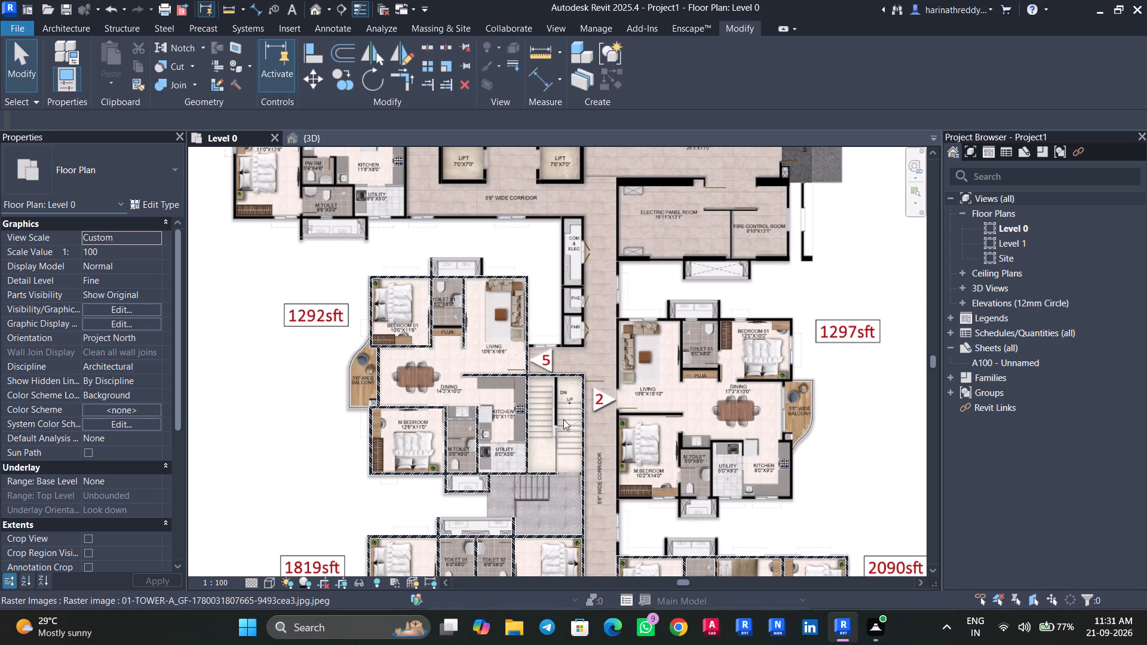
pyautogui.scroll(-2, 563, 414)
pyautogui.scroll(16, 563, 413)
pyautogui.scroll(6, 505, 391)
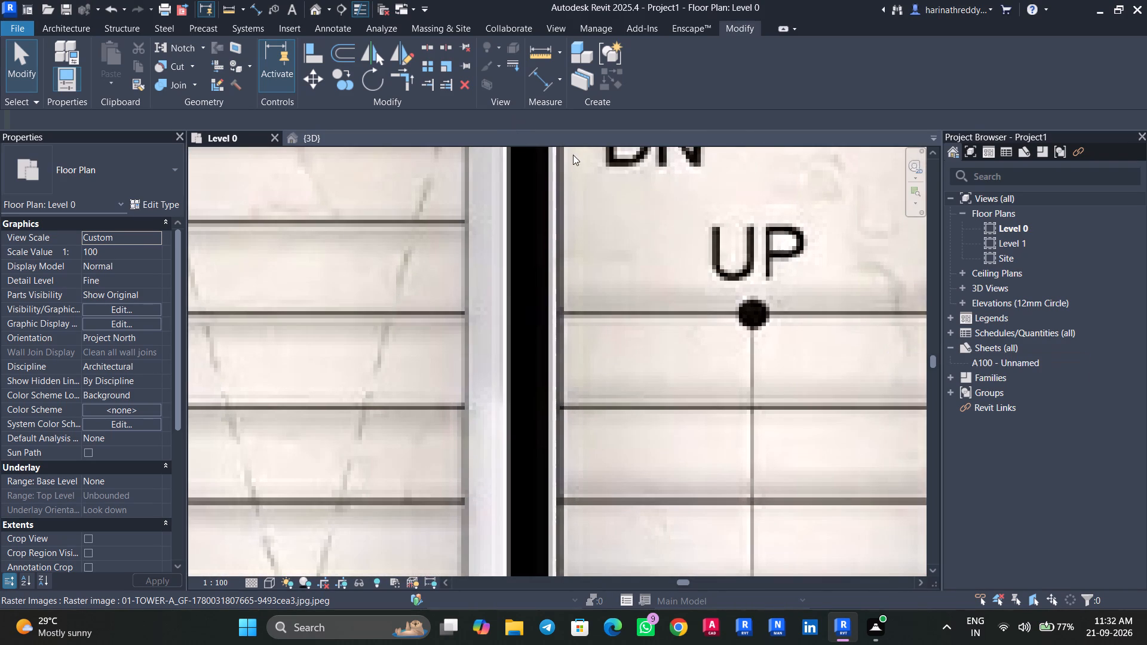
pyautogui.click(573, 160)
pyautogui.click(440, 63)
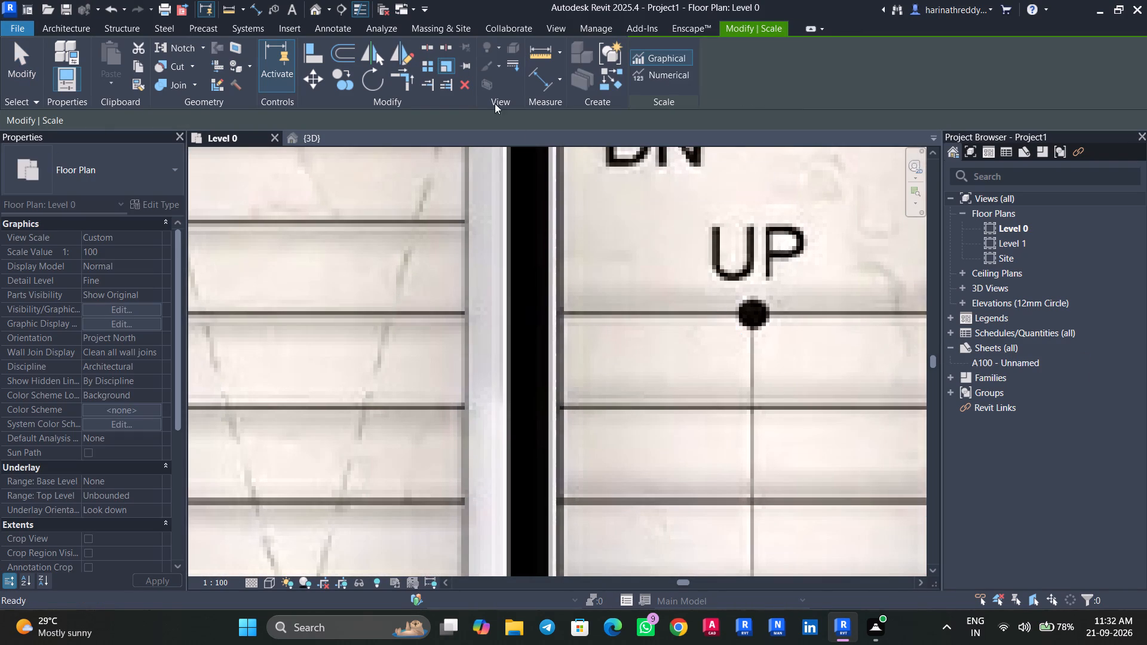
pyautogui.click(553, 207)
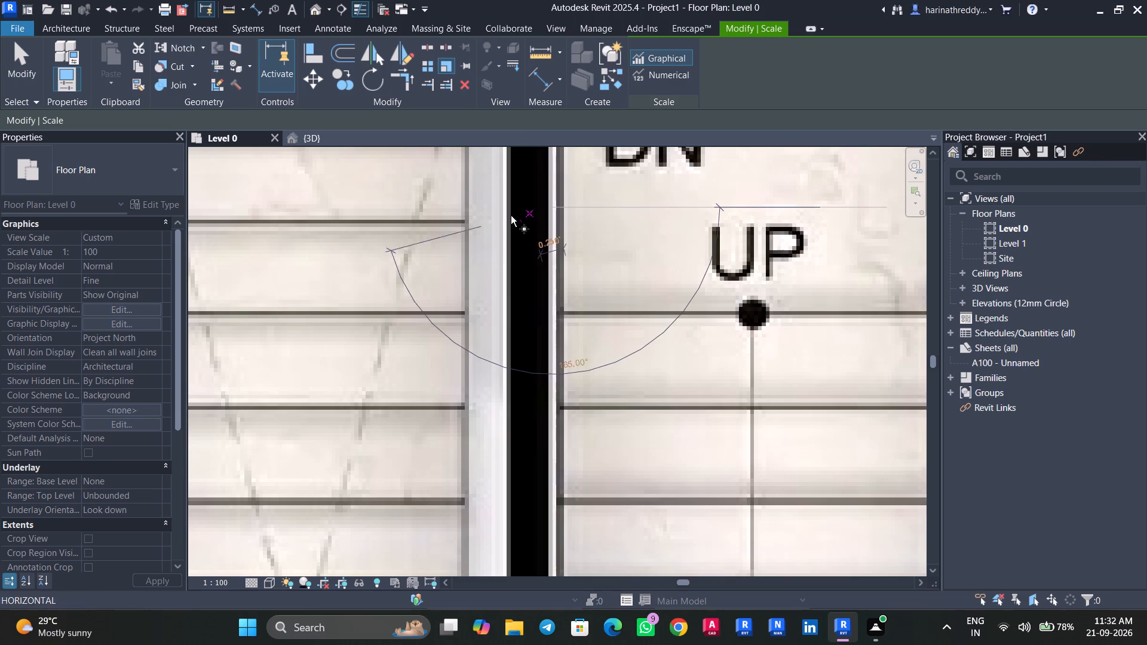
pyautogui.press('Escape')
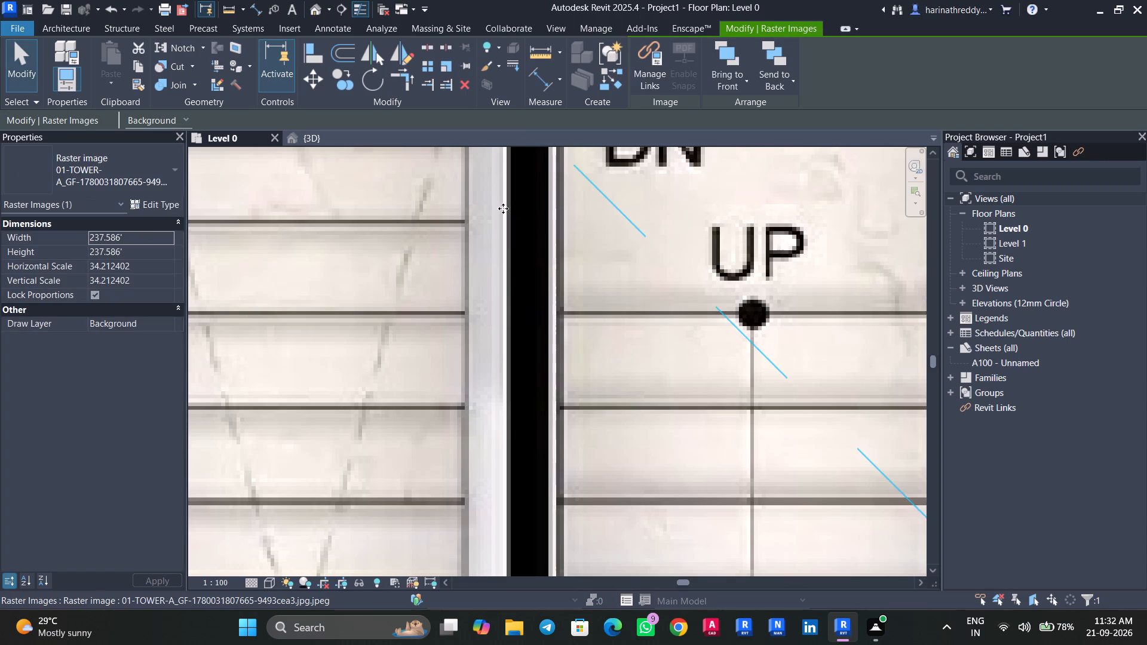
# Draw a W1 wall about 8.5 ft long between the two stair flights, from the staircase's north wall south to the break line.
pyautogui.scroll(-12, 501, 204)
pyautogui.moveTo(501, 206); pyautogui.dragTo(530, 348, button='middle')
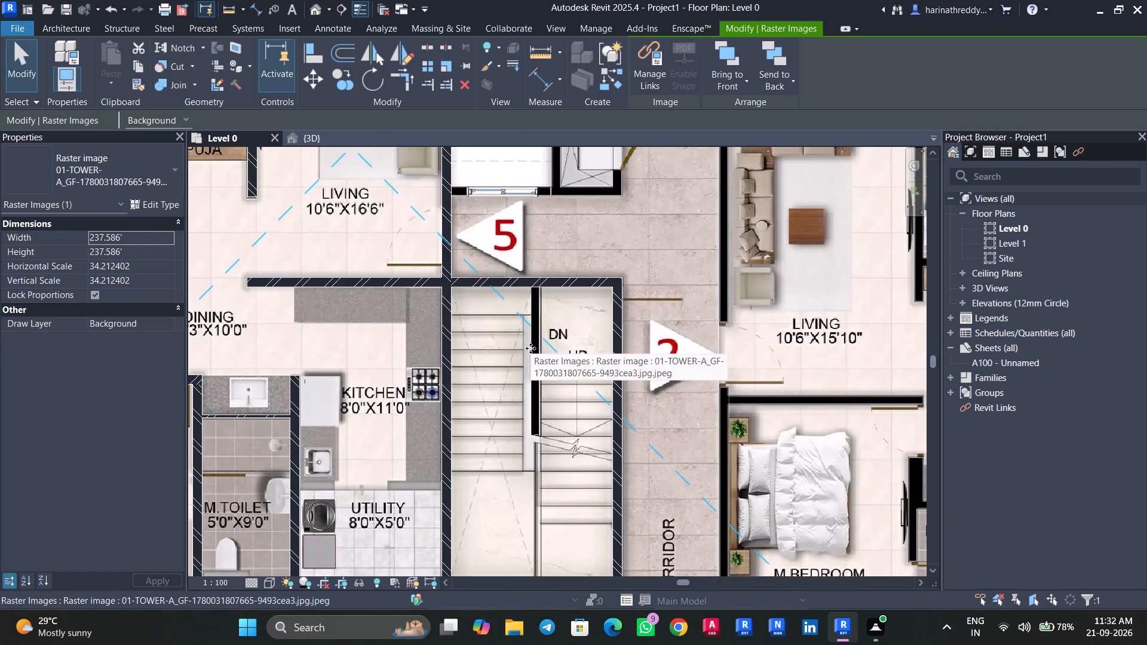
pyautogui.write('WA')
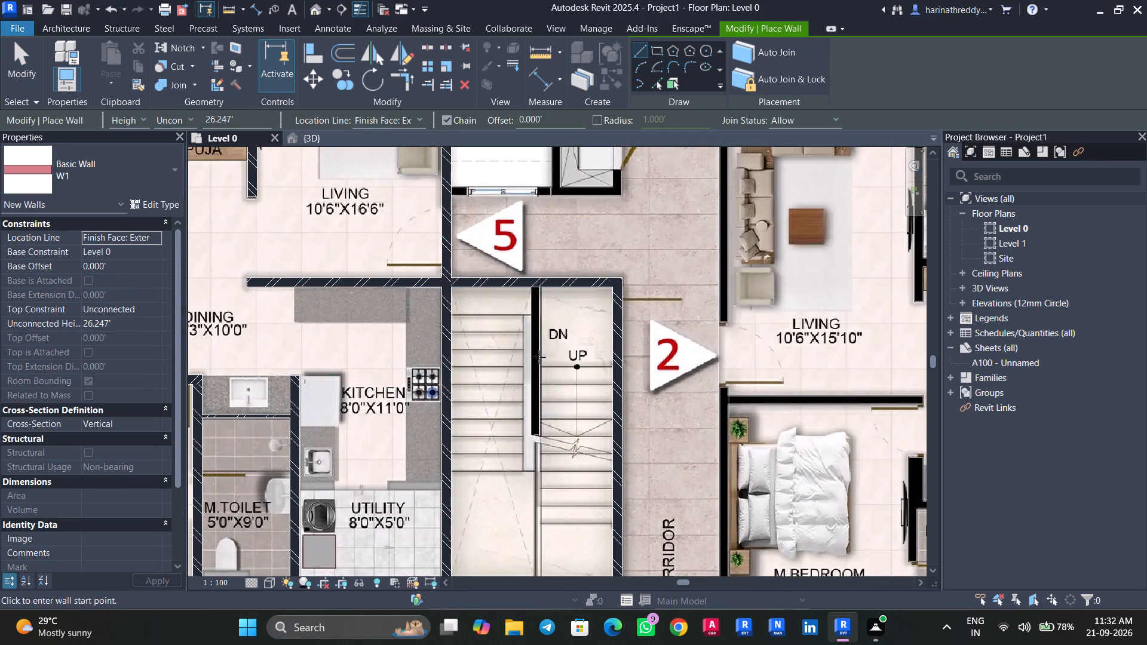
pyautogui.scroll(7, 538, 301)
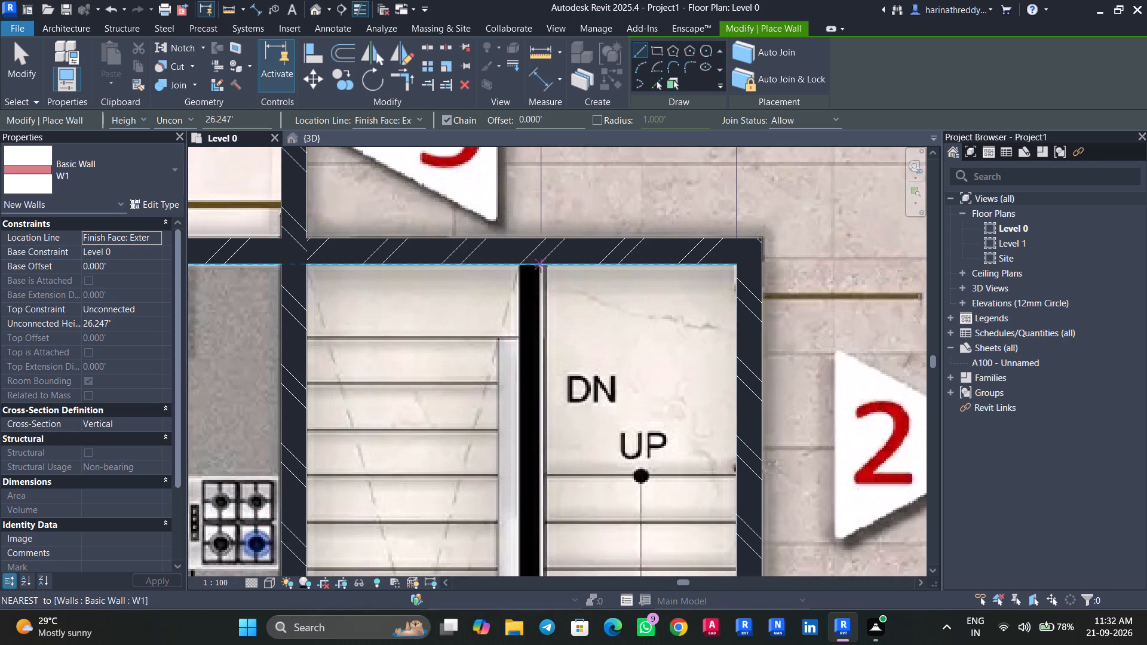
pyautogui.click(540, 266)
pyautogui.scroll(-1, 547, 380)
pyautogui.moveTo(547, 384); pyautogui.dragTo(532, 334, button='middle')
pyautogui.scroll(-1, 536, 351)
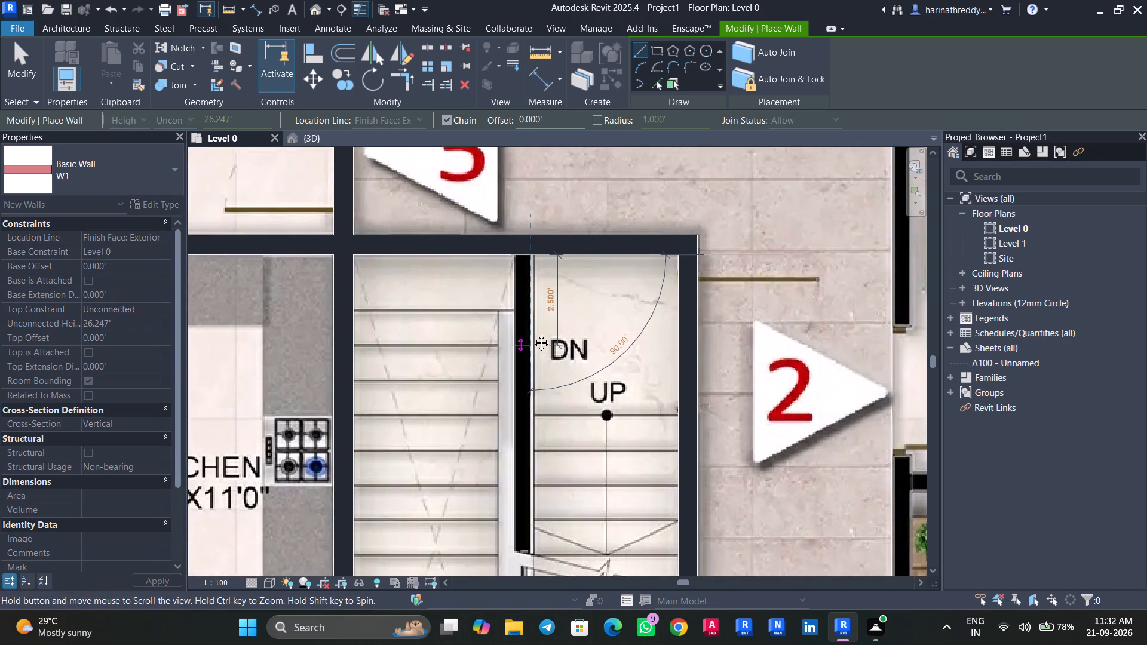
pyautogui.moveTo(532, 334); pyautogui.dragTo(532, 312, button='middle')
pyautogui.scroll(2, 527, 509)
pyautogui.moveTo(526, 509); pyautogui.dragTo(522, 472, button='middle')
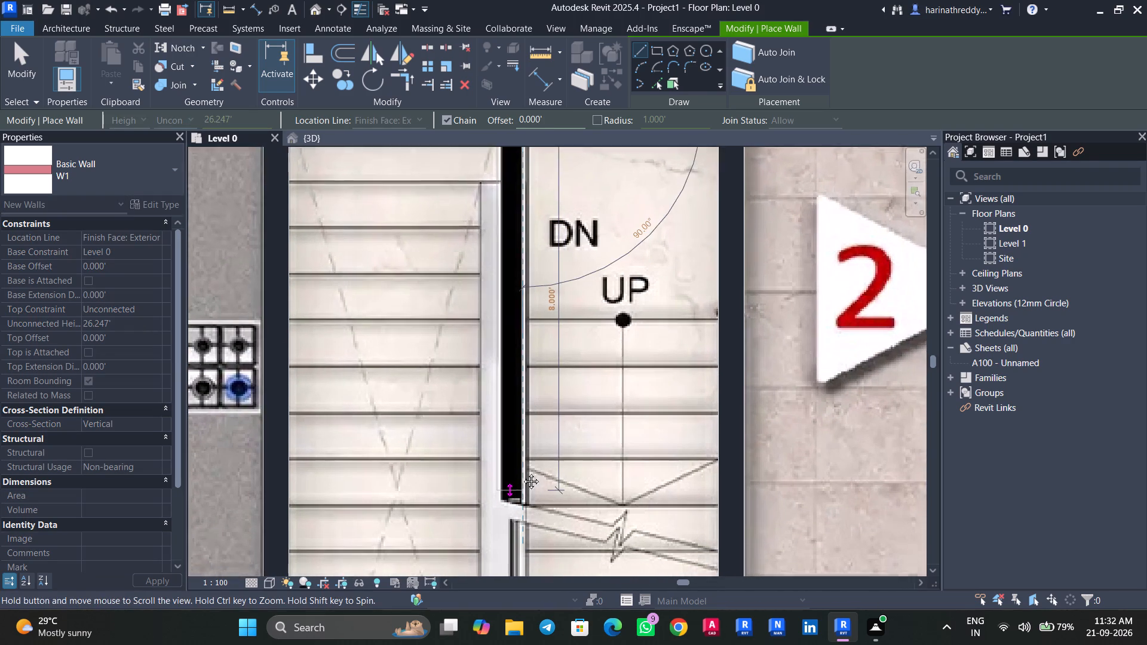
pyautogui.moveTo(522, 472); pyautogui.dragTo(520, 426, button='middle')
pyautogui.scroll(4, 516, 437)
pyautogui.click(519, 443)
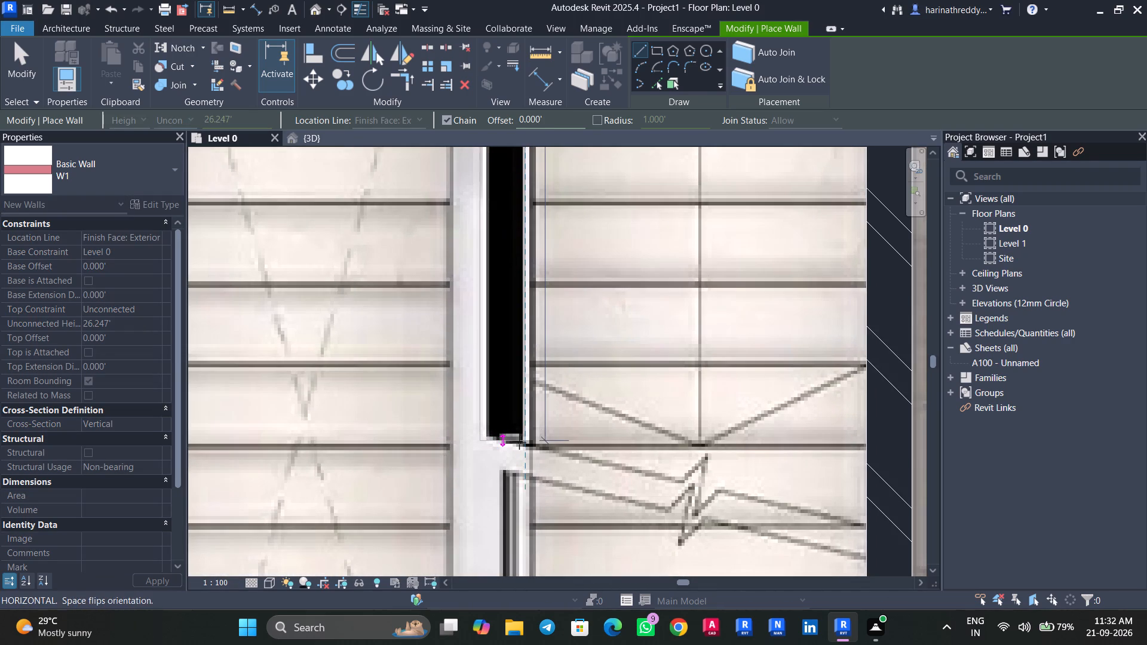
pyautogui.press('Escape')
pyautogui.click(508, 414)
pyautogui.press('Escape')
pyautogui.press('Escape')
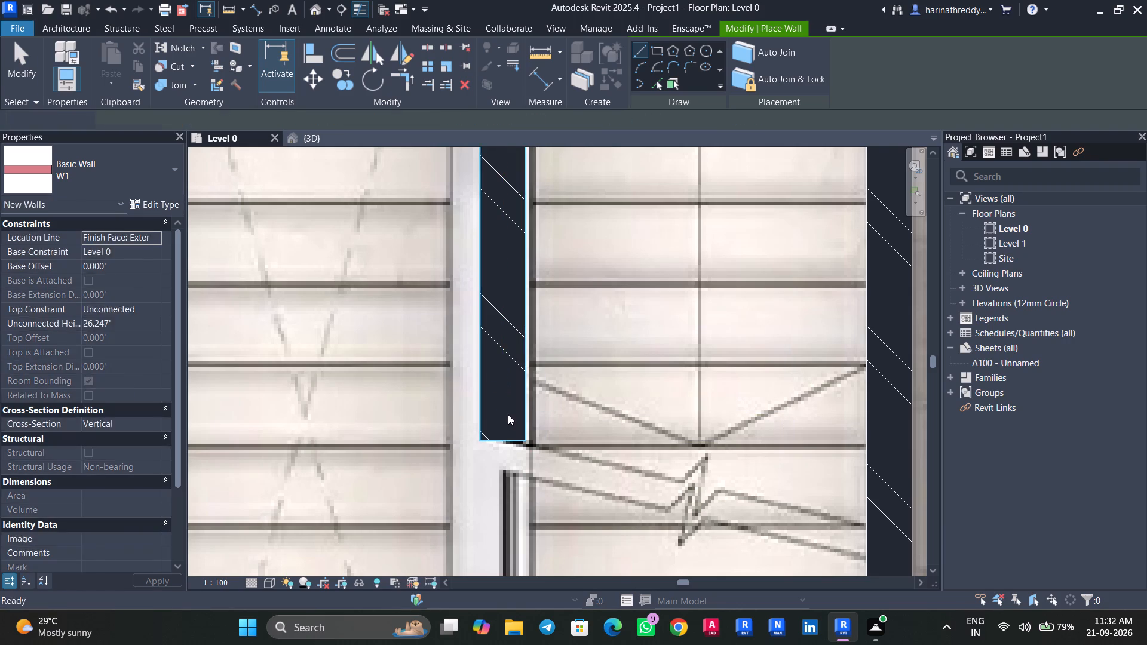
# Nudge the wall between the stair flights two increments east to line up with the plan image.
pyautogui.click(508, 414)
pyautogui.press('Right')
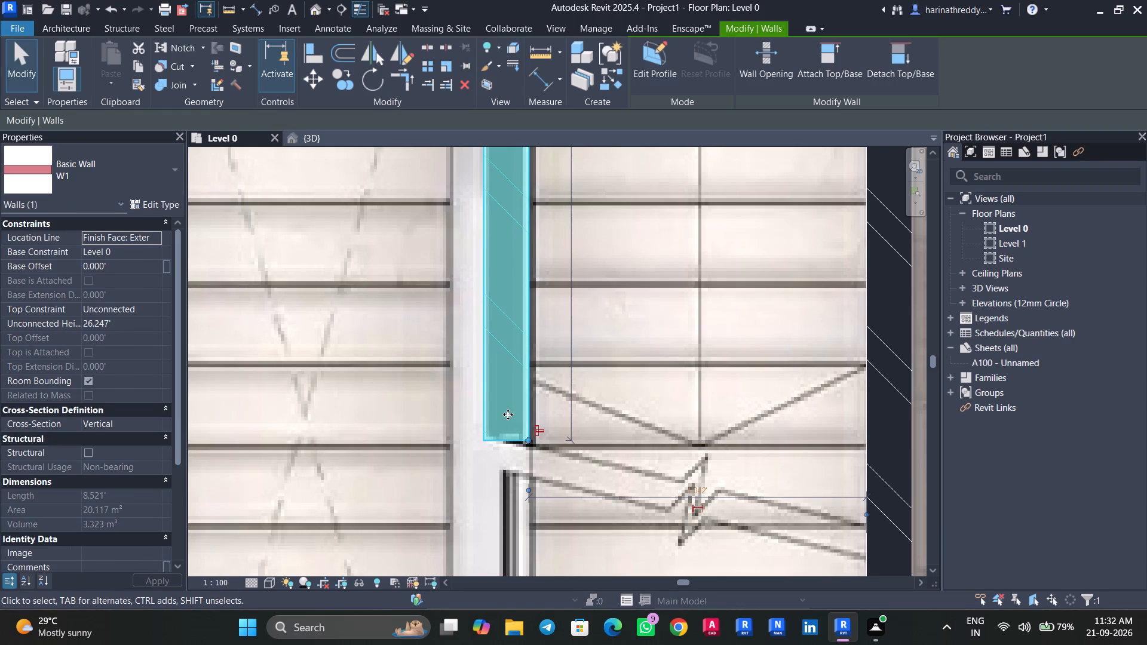
pyautogui.press('Right')
pyautogui.press('Escape')
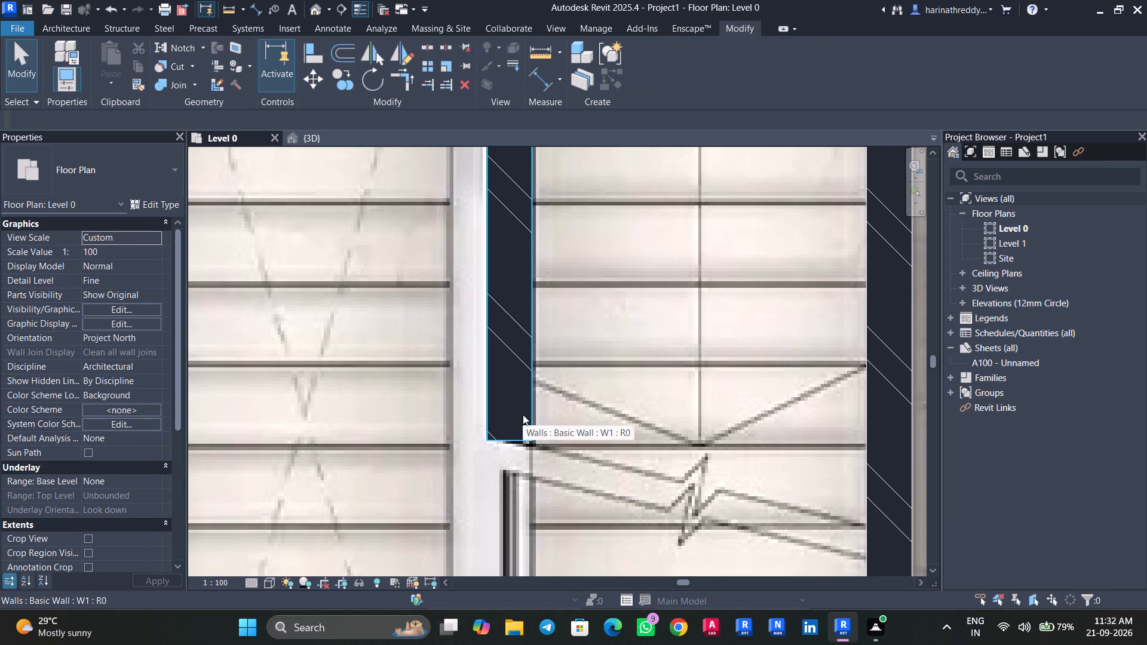
pyautogui.scroll(-12, 523, 414)
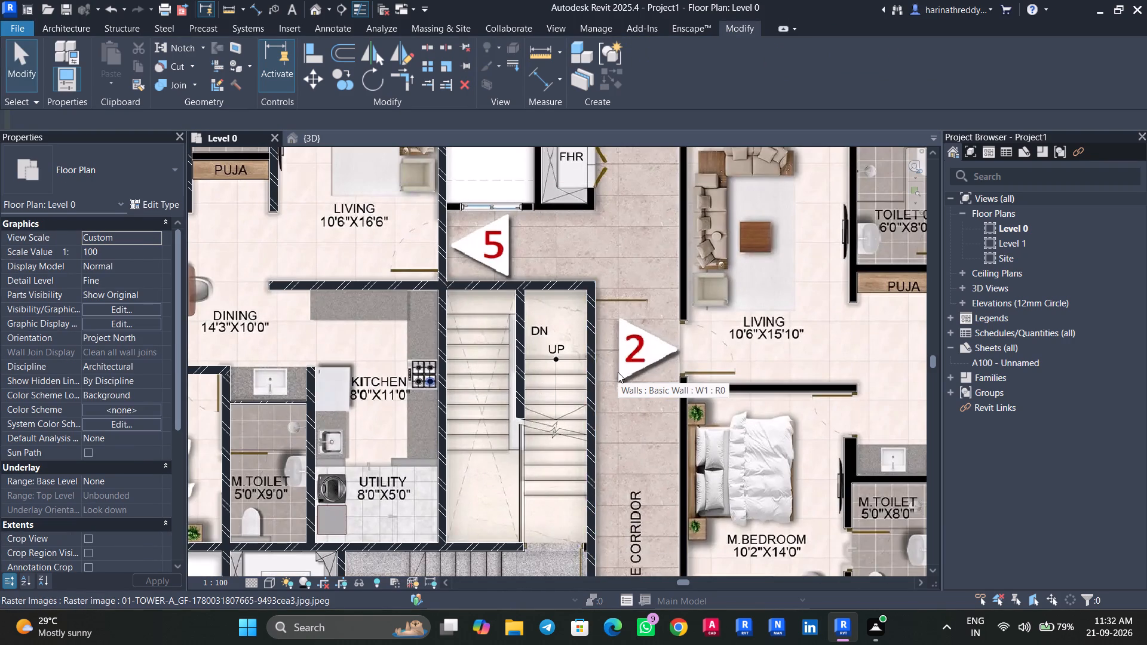
# Examine the 1297sft apartment and its wall along the 5'6" wide corridor on the plan image.
pyautogui.scroll(-1, 618, 372)
pyautogui.moveTo(618, 372); pyautogui.dragTo(438, 151, button='middle')
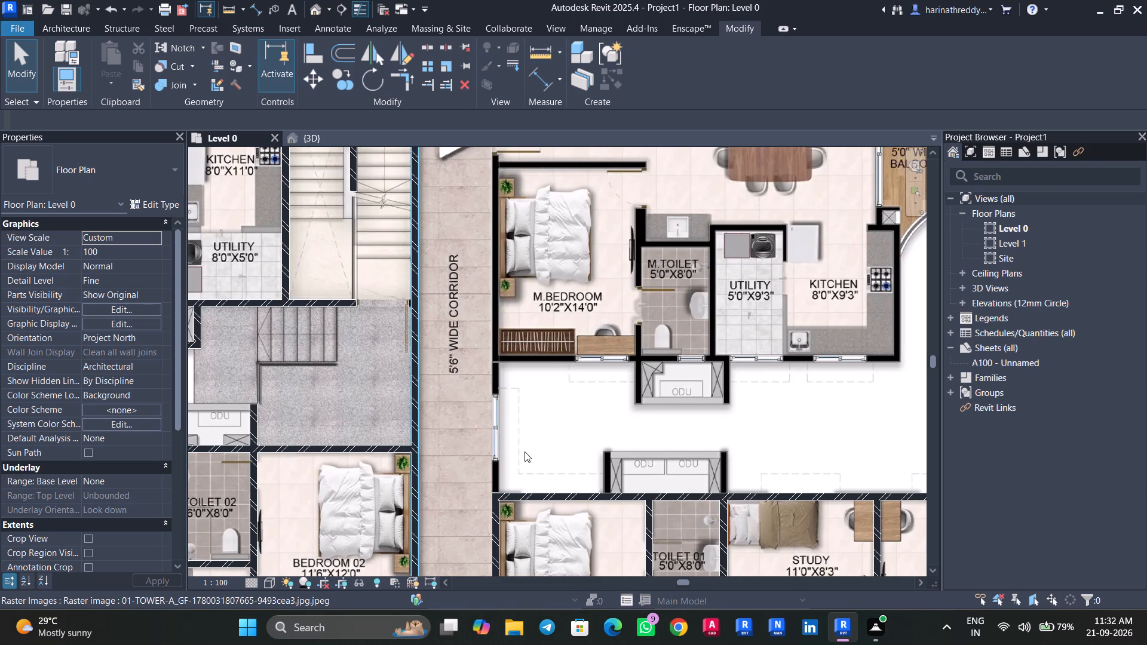
pyautogui.moveTo(525, 336); pyautogui.dragTo(498, 429, button='middle')
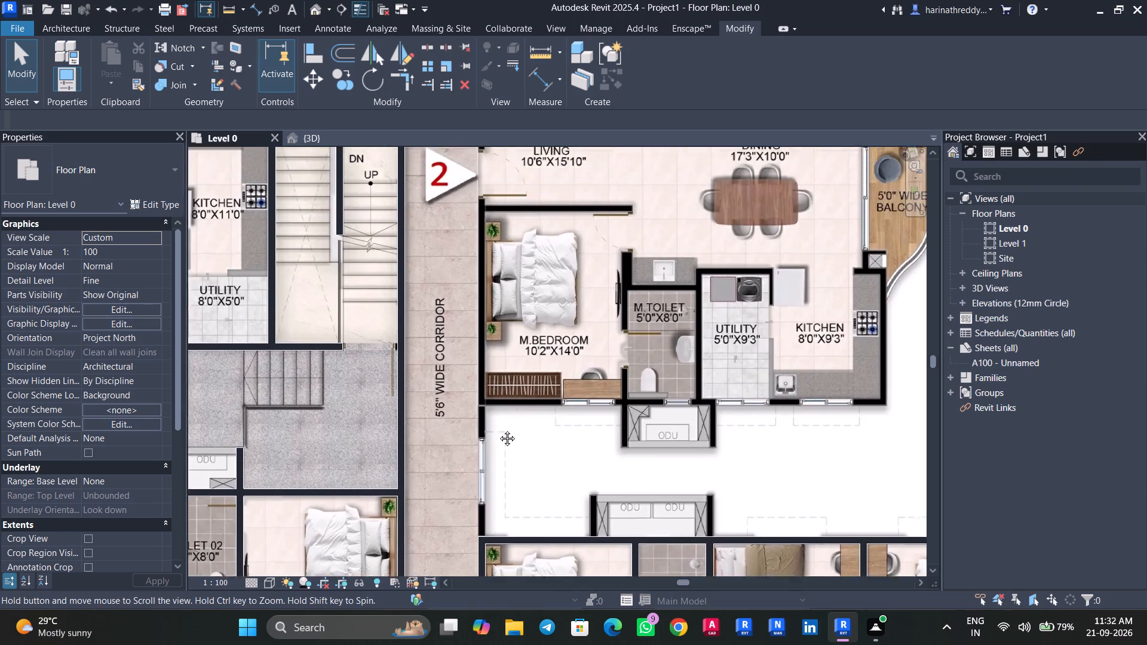
pyautogui.moveTo(498, 429); pyautogui.dragTo(483, 499, button='middle')
pyautogui.middleClick(480, 486)
pyautogui.scroll(-2, 484, 452)
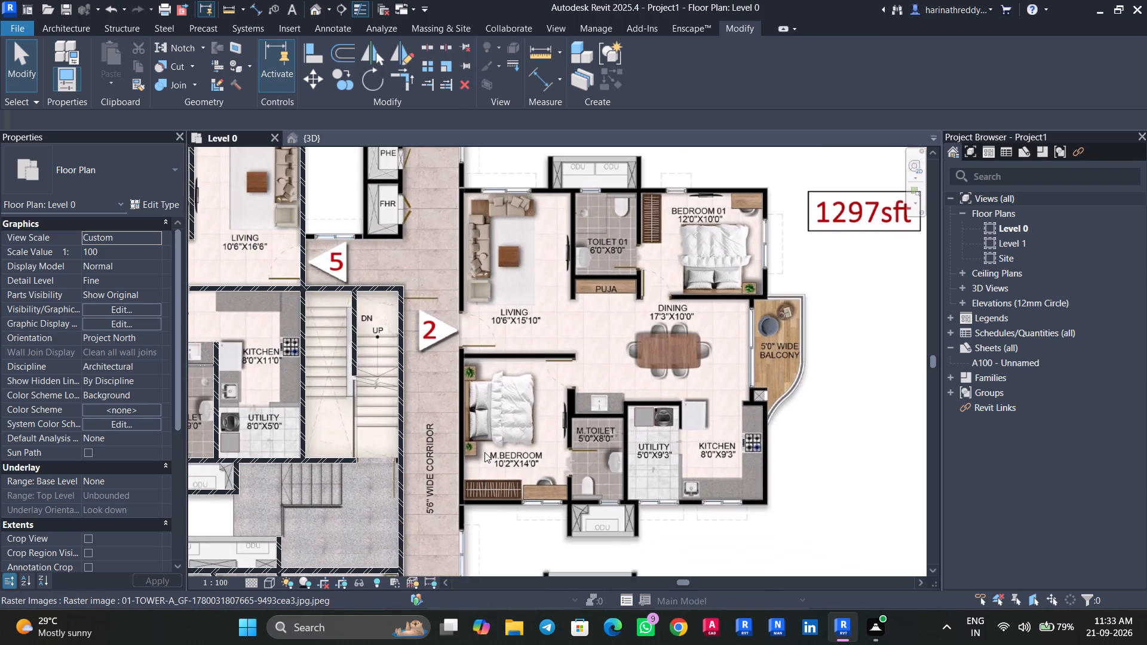
pyautogui.scroll(-2, 460, 368)
pyautogui.scroll(1, 460, 368)
pyautogui.moveTo(460, 368); pyautogui.dragTo(493, 511, button='middle')
pyautogui.scroll(-3, 505, 406)
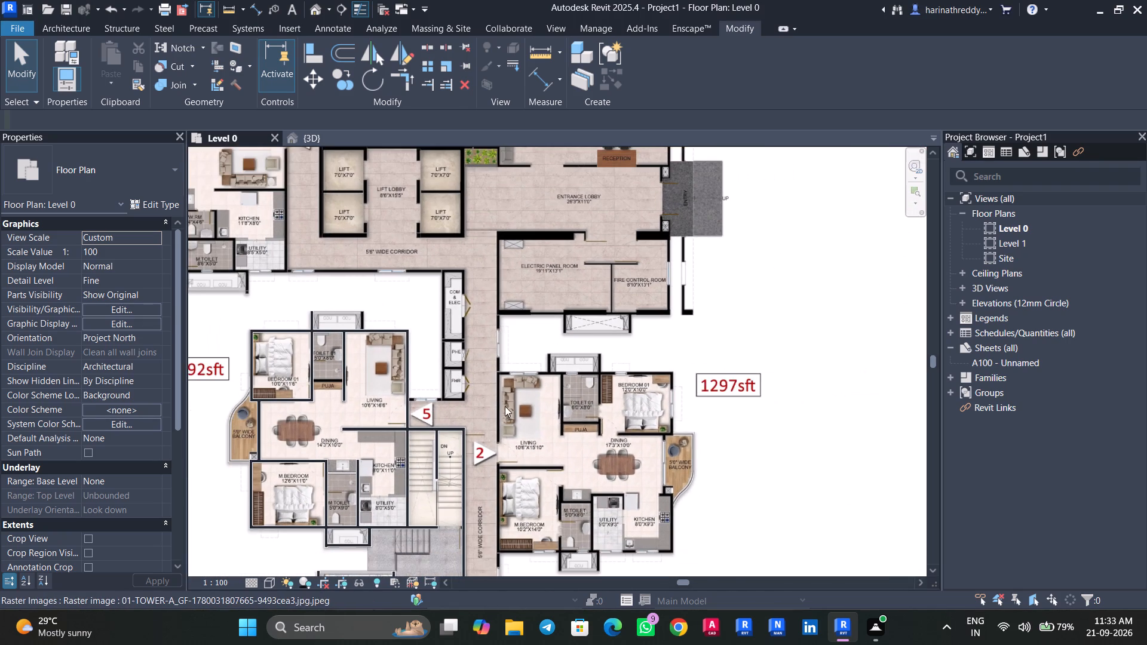
pyautogui.moveTo(505, 407); pyautogui.dragTo(505, 418, button='middle')
pyautogui.scroll(3, 505, 407)
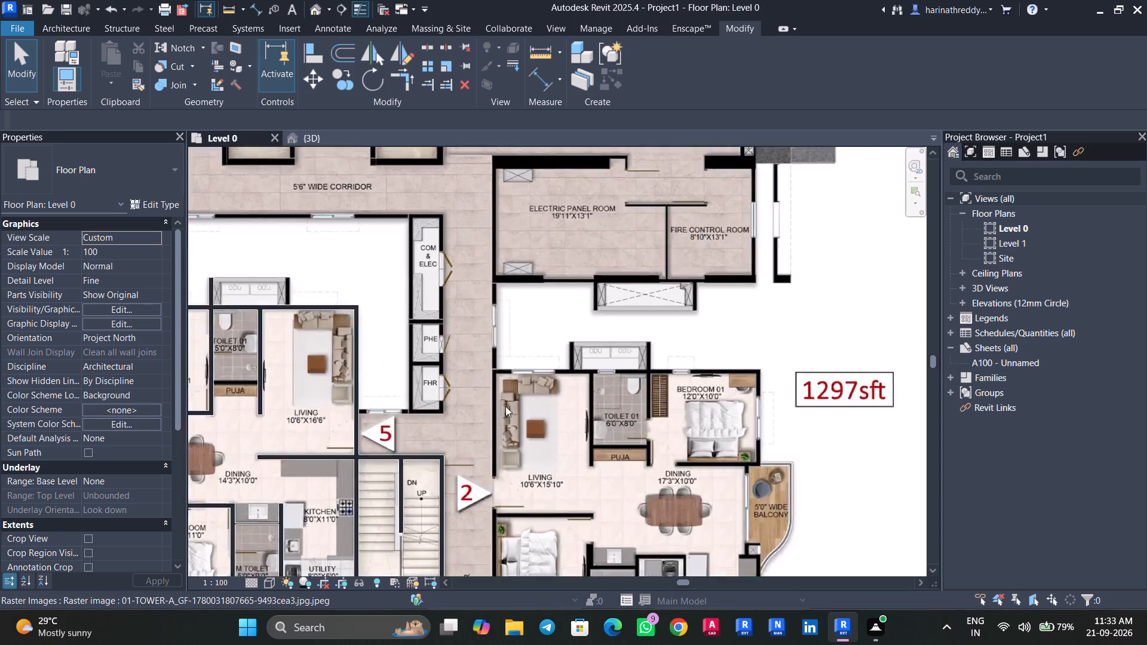
pyautogui.scroll(14, 505, 406)
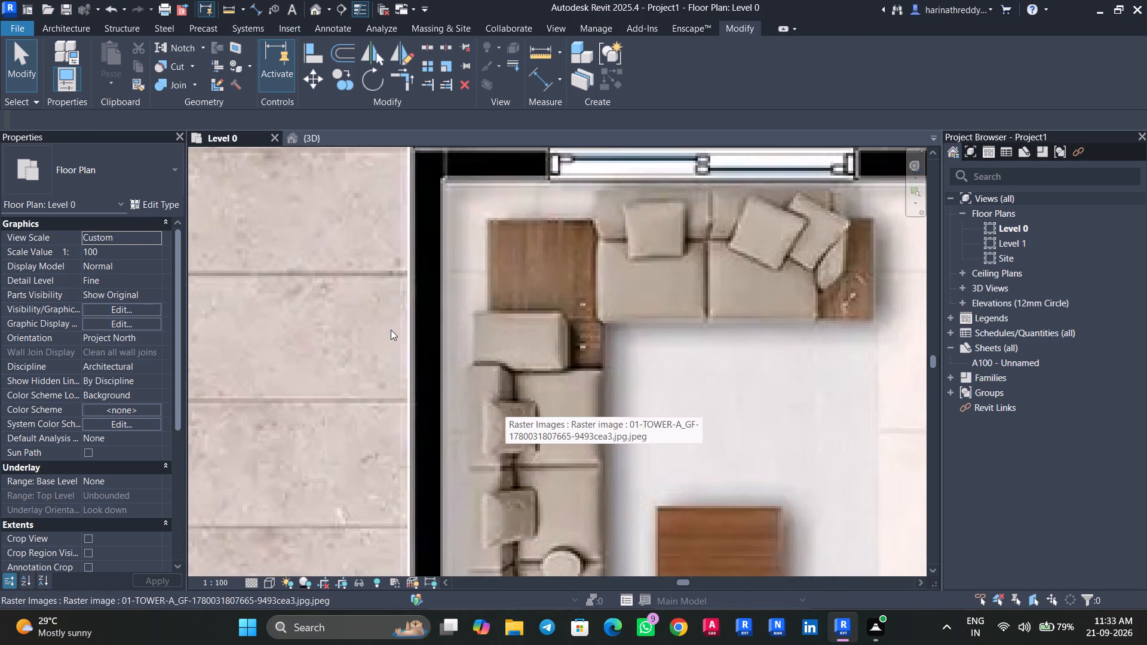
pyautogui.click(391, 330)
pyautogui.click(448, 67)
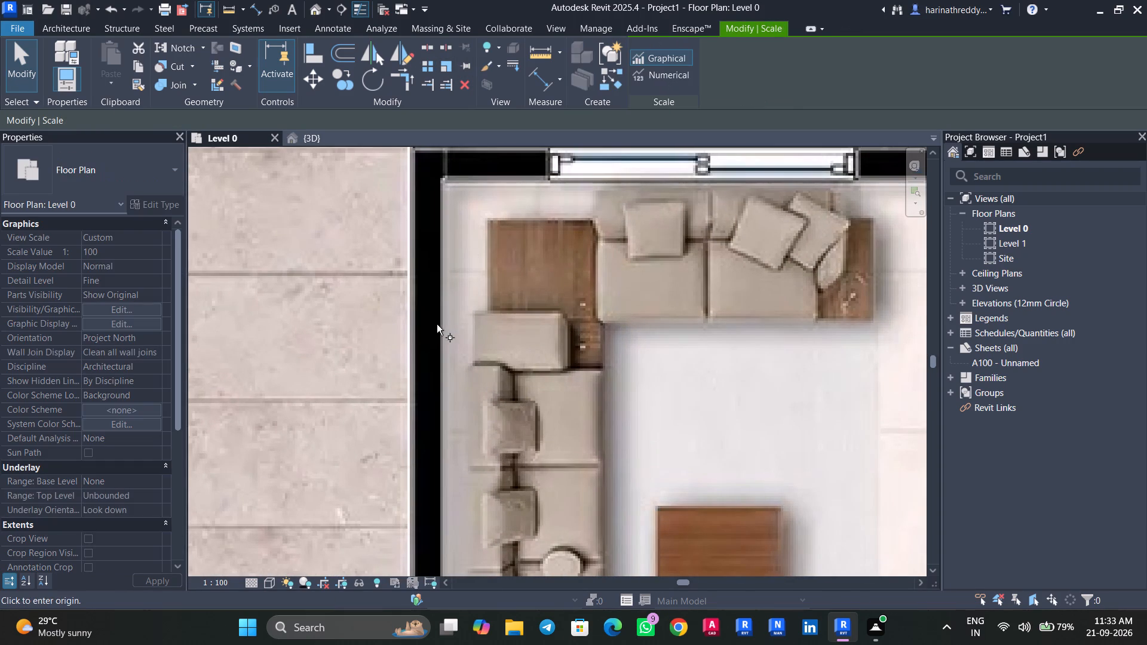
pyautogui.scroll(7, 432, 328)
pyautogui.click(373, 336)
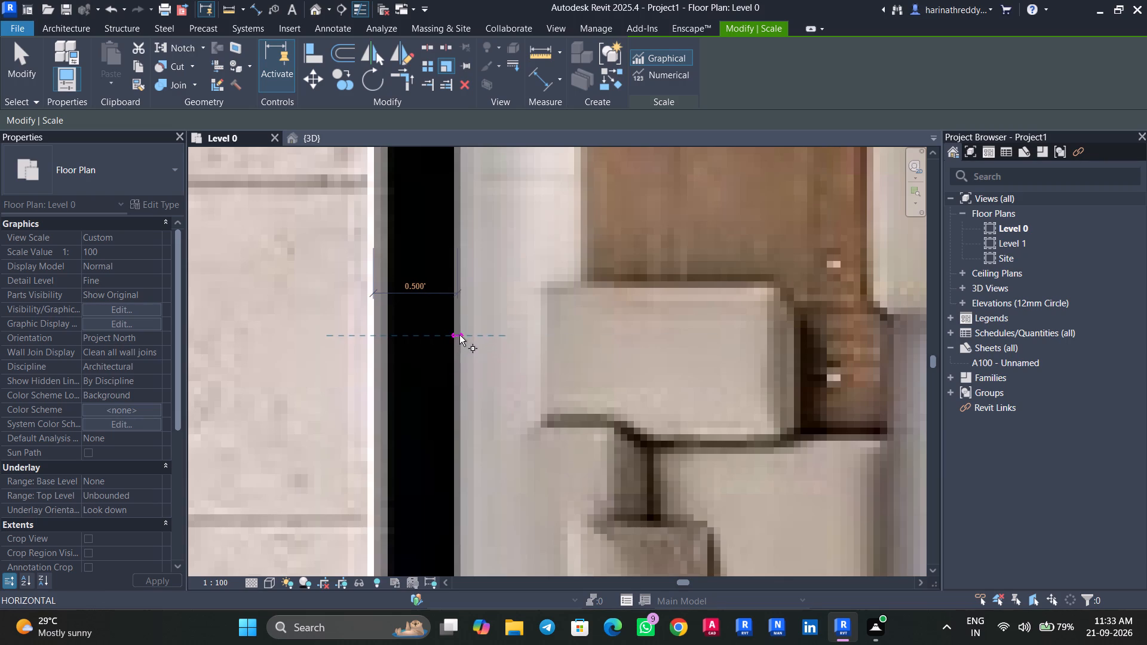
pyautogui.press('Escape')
# Draw a W1 wall about 63.2 ft long up the corridor's east side, from the lower apartment's Bedroom 01 north wall to the Electric Panel Room's northwest corner.
pyautogui.scroll(-3, 457, 335)
pyautogui.scroll(1, 457, 335)
pyautogui.scroll(-1, 457, 335)
pyautogui.scroll(1, 457, 335)
pyautogui.scroll(-15, 457, 335)
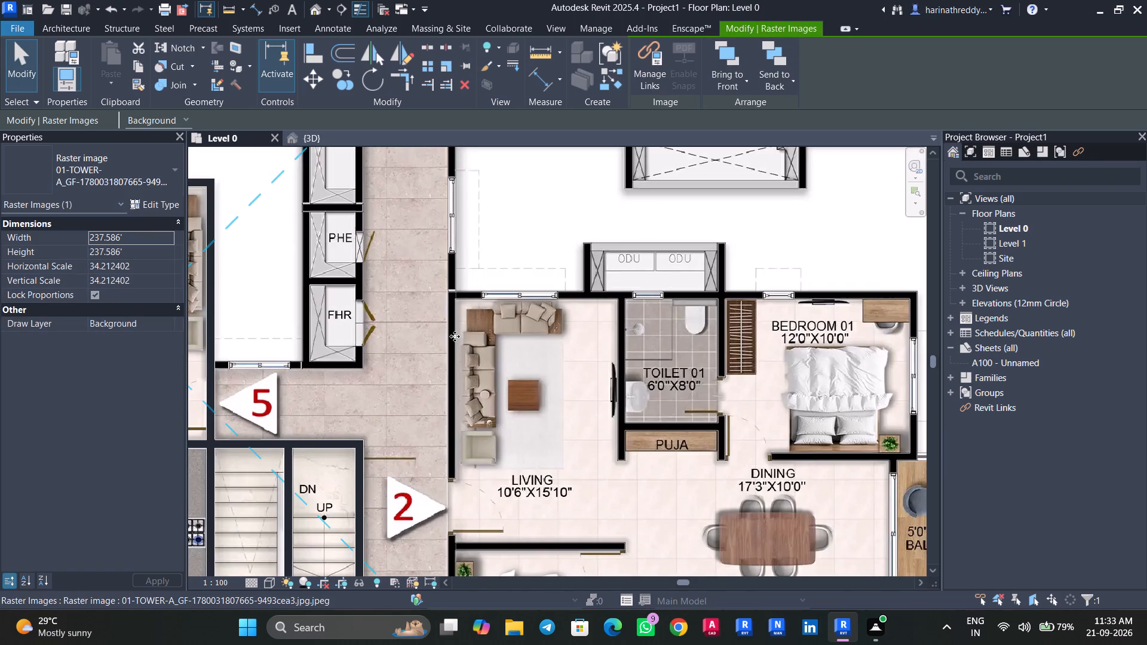
pyautogui.moveTo(455, 336); pyautogui.dragTo(485, 185, button='middle')
pyautogui.moveTo(513, 338); pyautogui.dragTo(514, 225, button='middle')
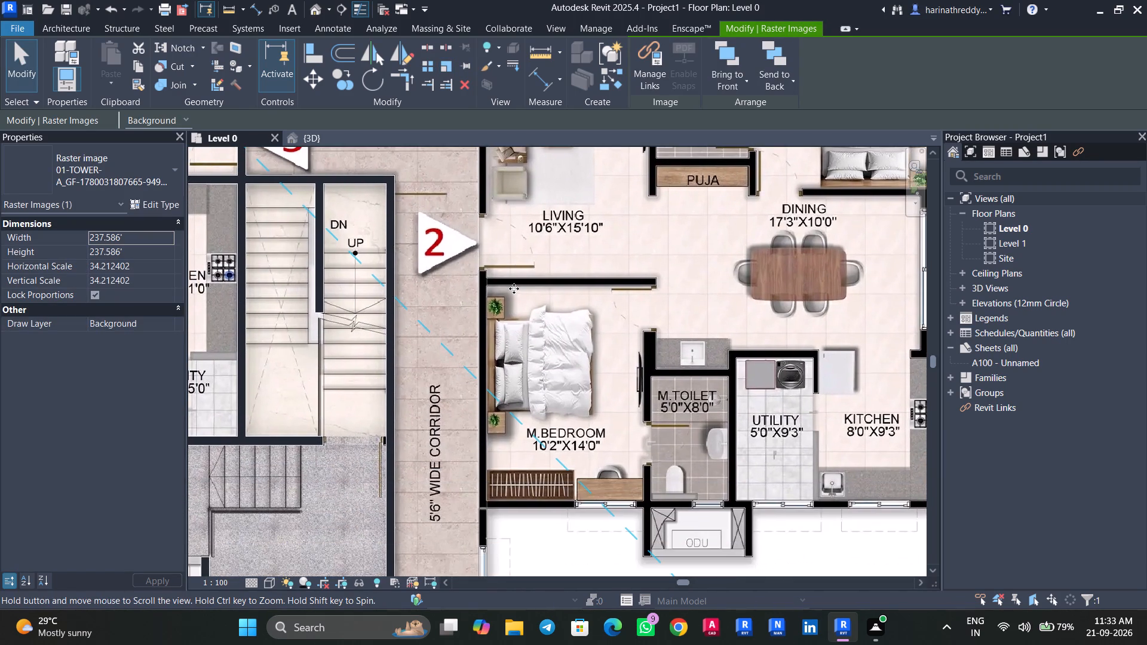
pyautogui.scroll(1, 514, 290)
pyautogui.scroll(-4, 514, 282)
pyautogui.middleClick(514, 282)
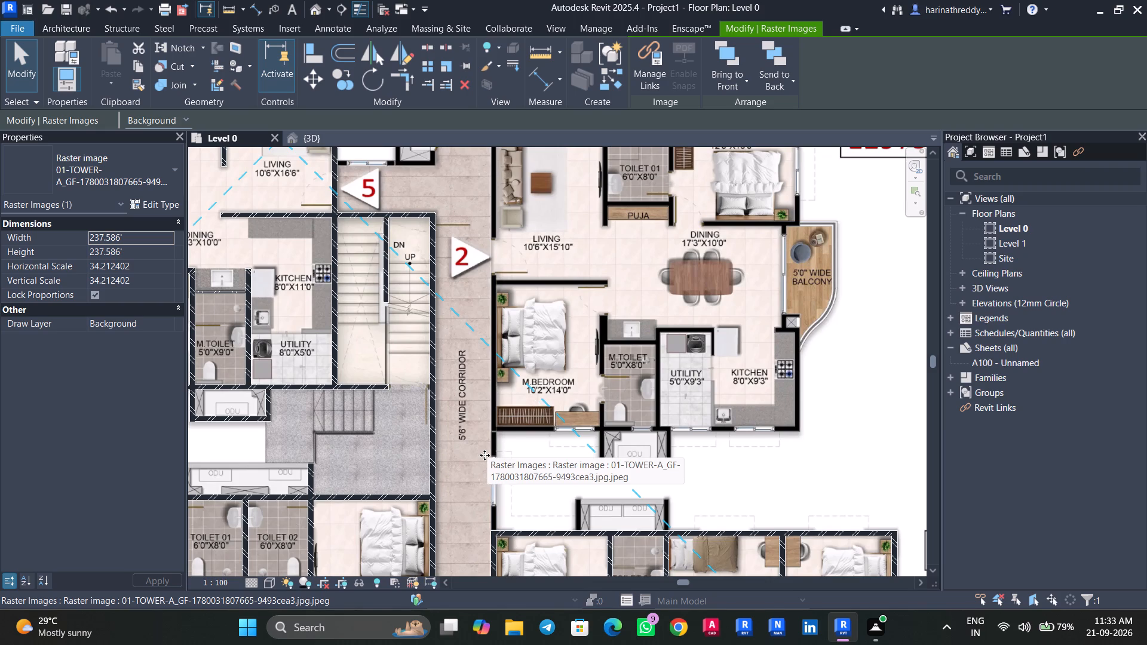
pyautogui.write('WA')
pyautogui.scroll(9, 504, 523)
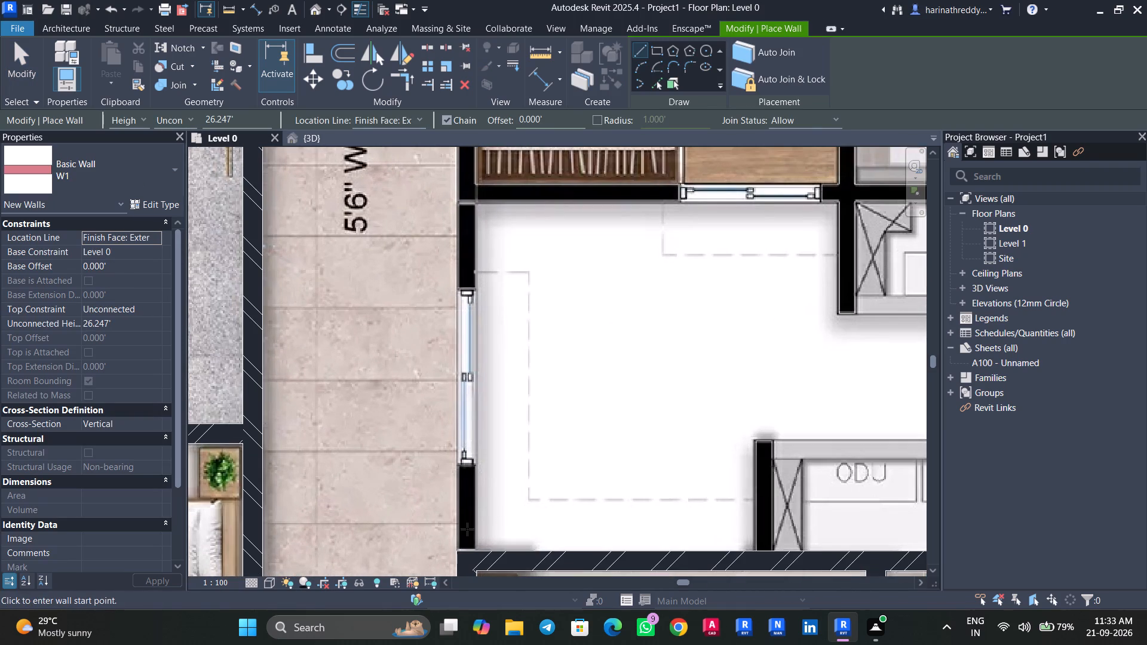
pyautogui.scroll(9, 477, 548)
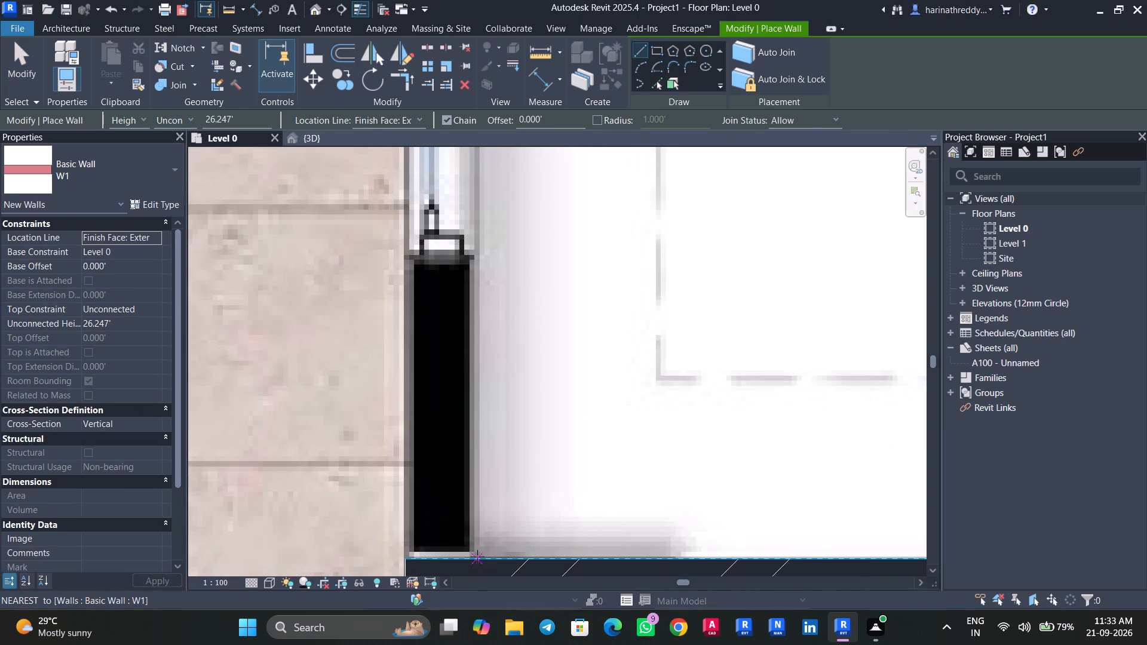
pyautogui.click(477, 557)
pyautogui.press('space')
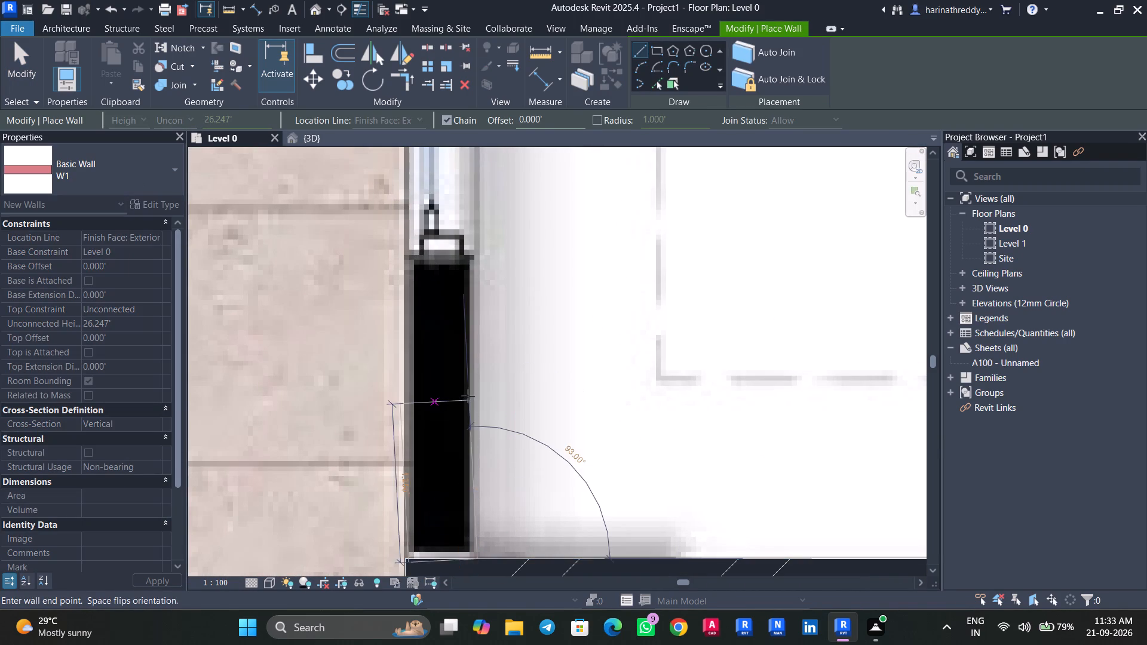
pyautogui.scroll(-5, 468, 340)
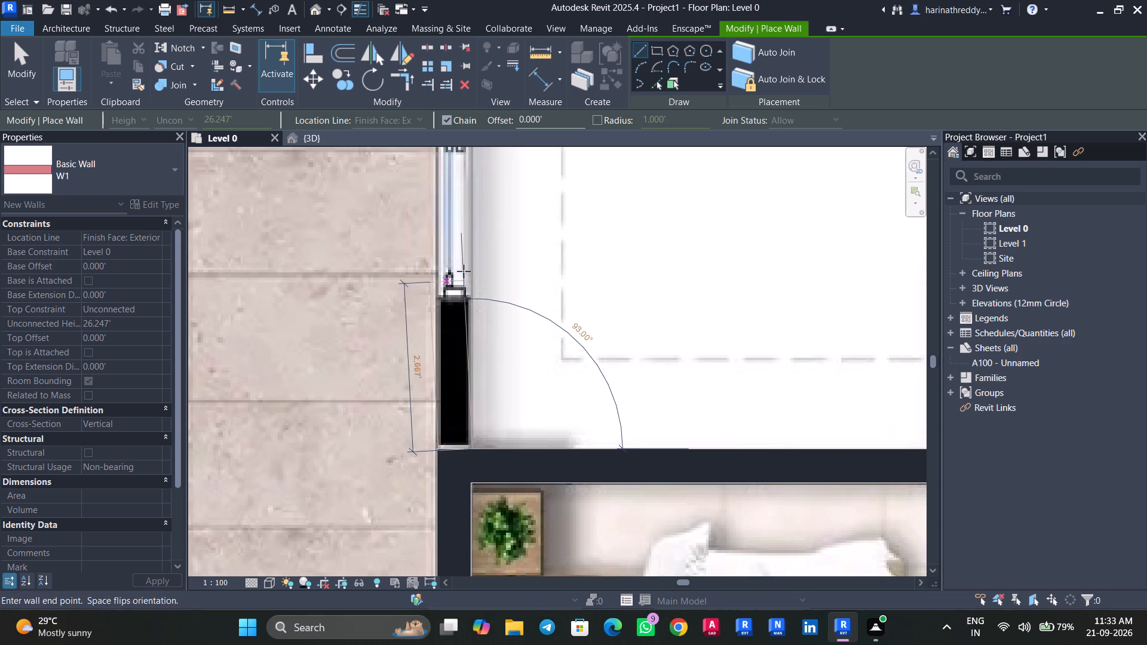
pyautogui.scroll(-1, 467, 245)
pyautogui.moveTo(467, 245); pyautogui.dragTo(470, 488, button='middle')
pyautogui.scroll(-6, 458, 292)
pyautogui.moveTo(458, 290); pyautogui.dragTo(464, 559, button='middle')
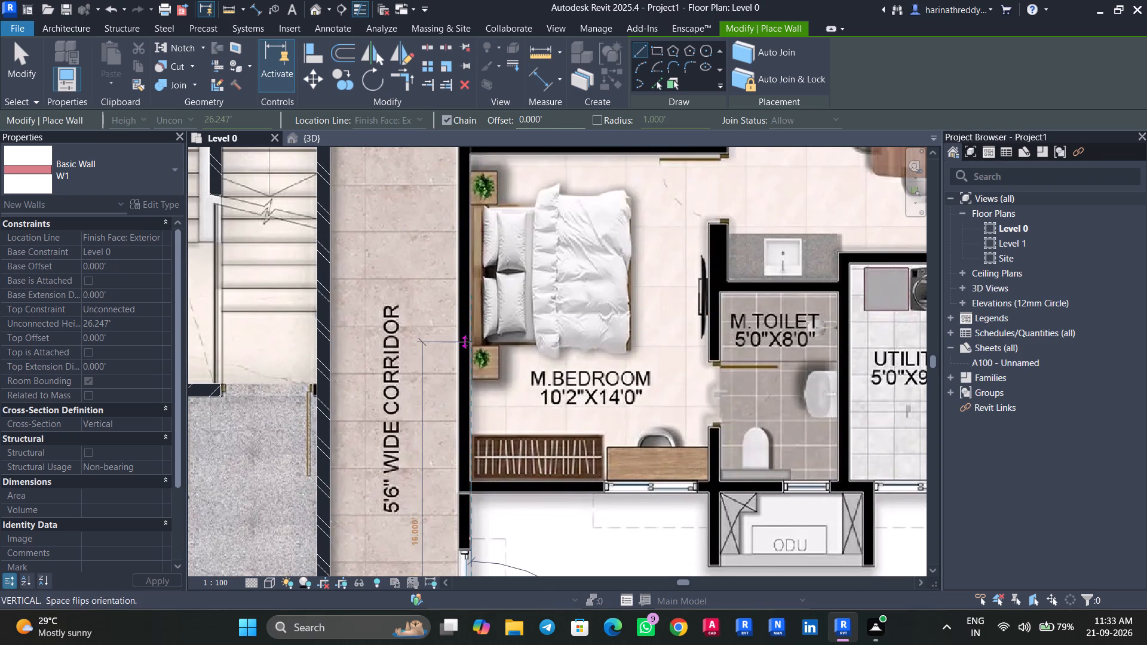
pyautogui.moveTo(467, 341); pyautogui.dragTo(457, 570, button='middle')
pyautogui.scroll(-1, 471, 408)
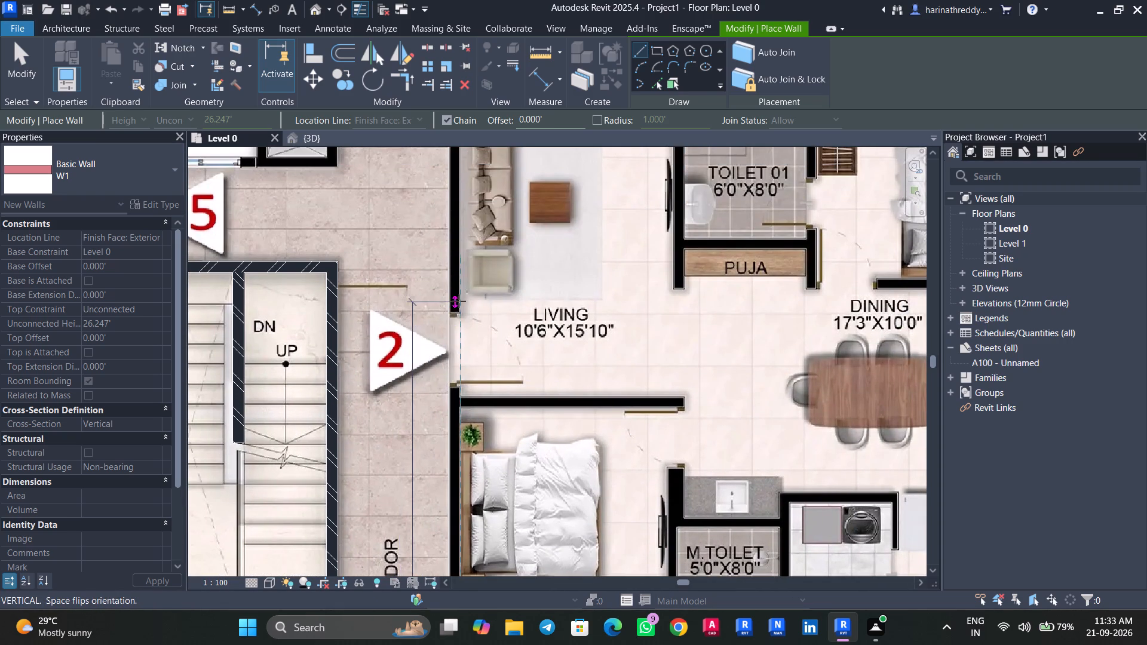
pyautogui.scroll(-3, 459, 299)
pyautogui.moveTo(459, 299); pyautogui.dragTo(461, 556, button='middle')
pyautogui.scroll(-1, 461, 556)
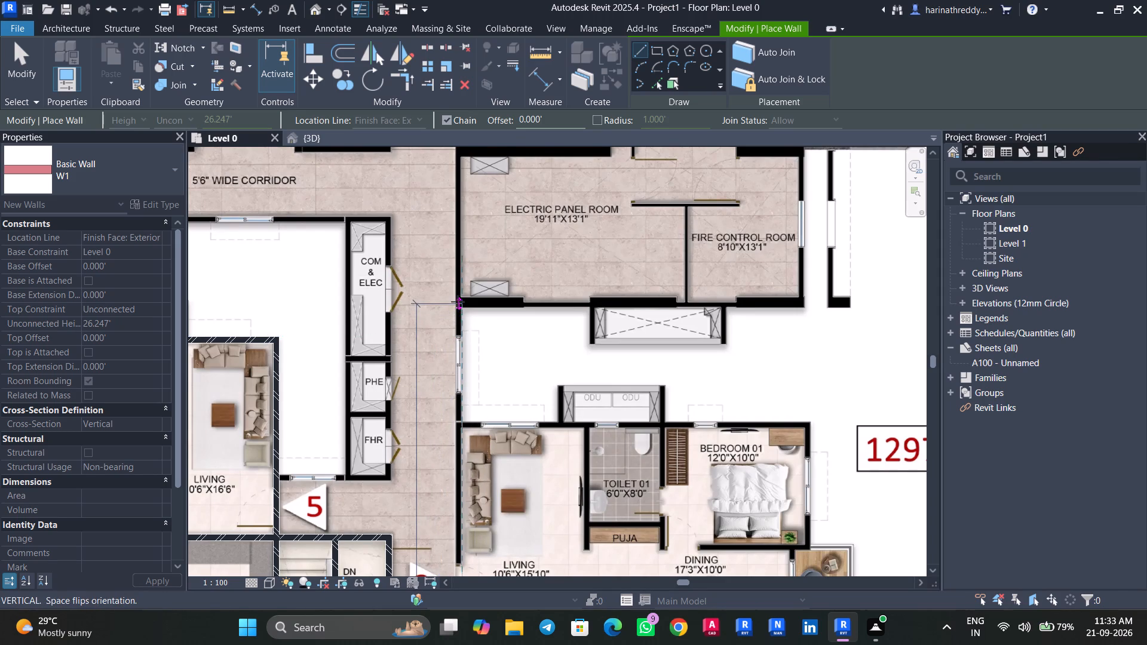
pyautogui.moveTo(458, 302); pyautogui.dragTo(471, 462, button='middle')
pyautogui.scroll(5, 467, 327)
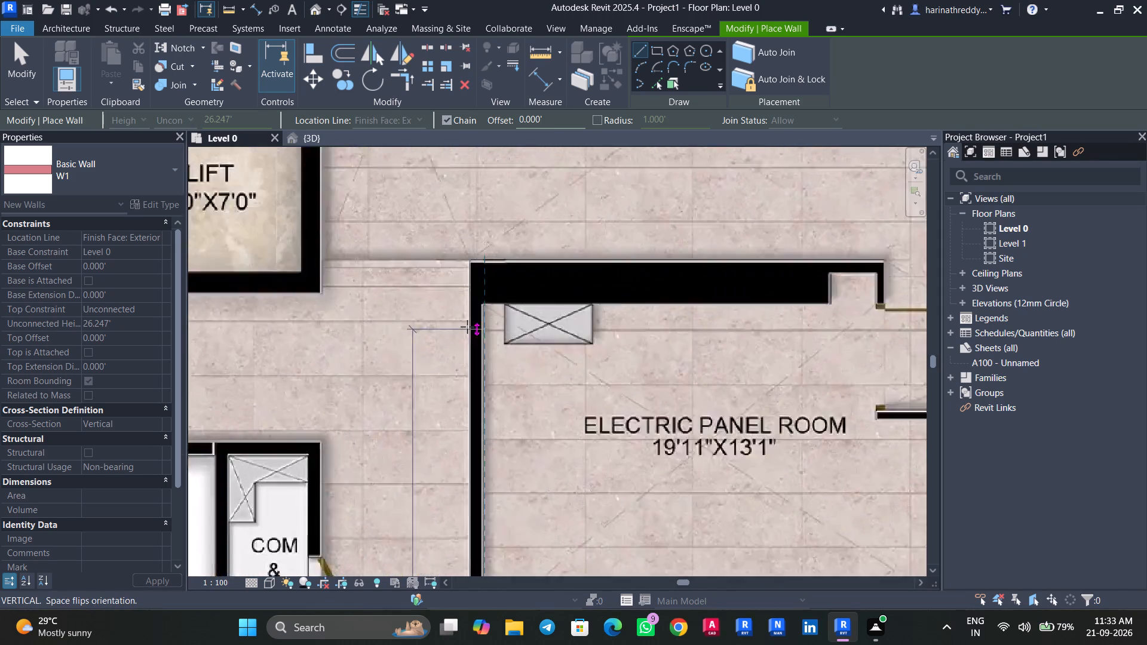
pyautogui.scroll(11, 467, 327)
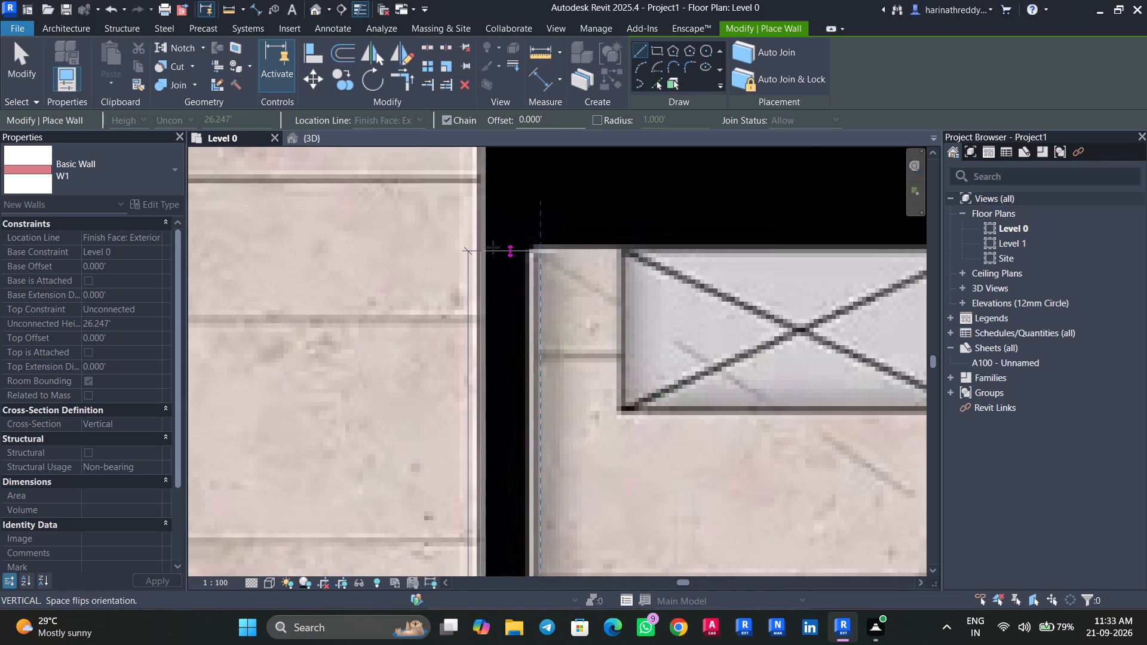
pyautogui.click(494, 247)
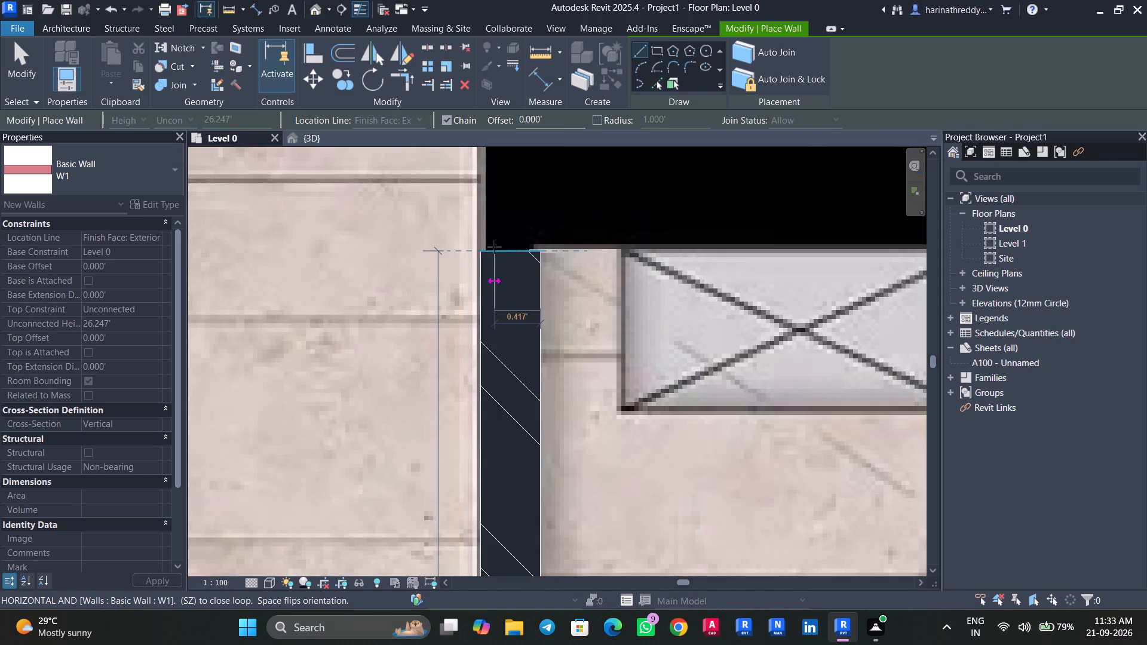
pyautogui.press('Escape')
pyautogui.press('Escape')
# Nudge the new corridor wall two increments west to line up with the plan image.
pyautogui.click(501, 265)
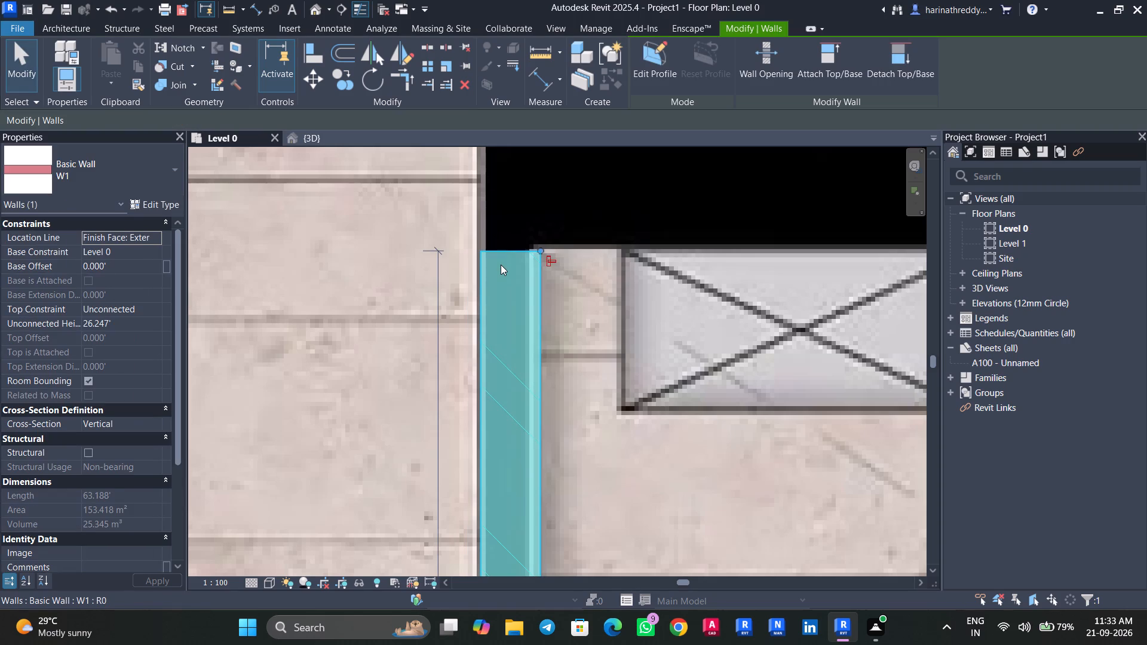
pyautogui.press('Left')
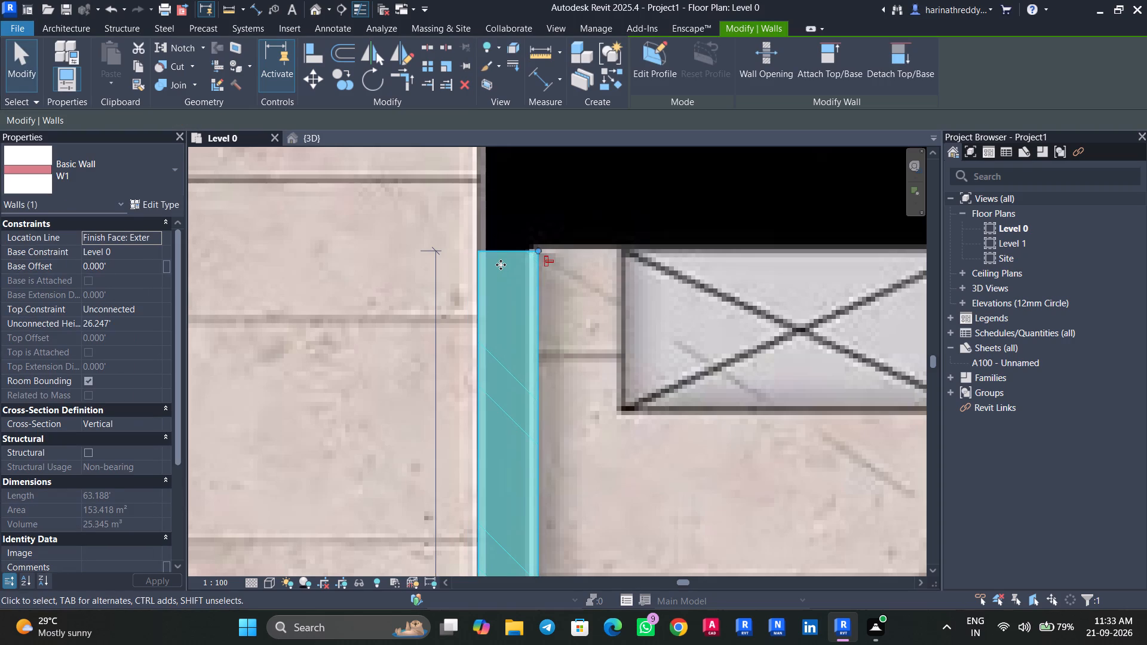
pyautogui.press('Left')
pyautogui.press('Escape')
# Draw a W1 wall about 3.35 ft long on the west side of the double ODU ledge, north from the lower apartment's Bedroom 01 north wall.
pyautogui.scroll(-12, 505, 274)
pyautogui.moveTo(539, 410); pyautogui.dragTo(605, 130, button='middle')
pyautogui.scroll(1, 605, 130)
pyautogui.moveTo(659, 454); pyautogui.dragTo(585, 66, button='middle')
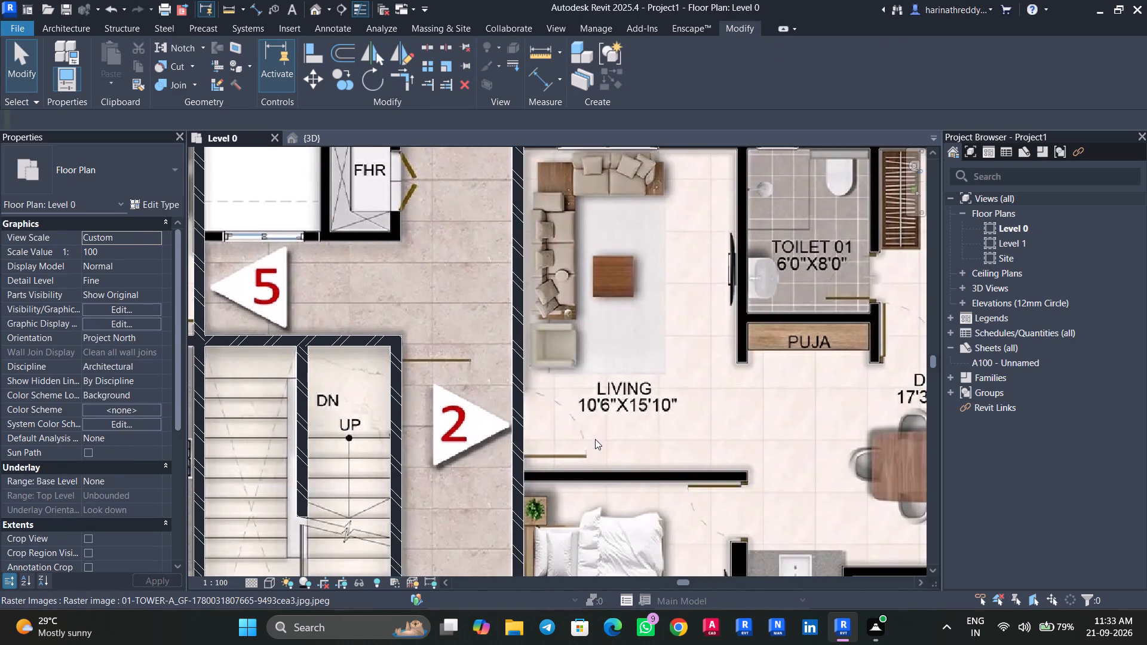
pyautogui.scroll(-6, 592, 443)
pyautogui.moveTo(591, 443); pyautogui.dragTo(588, 335, button='middle')
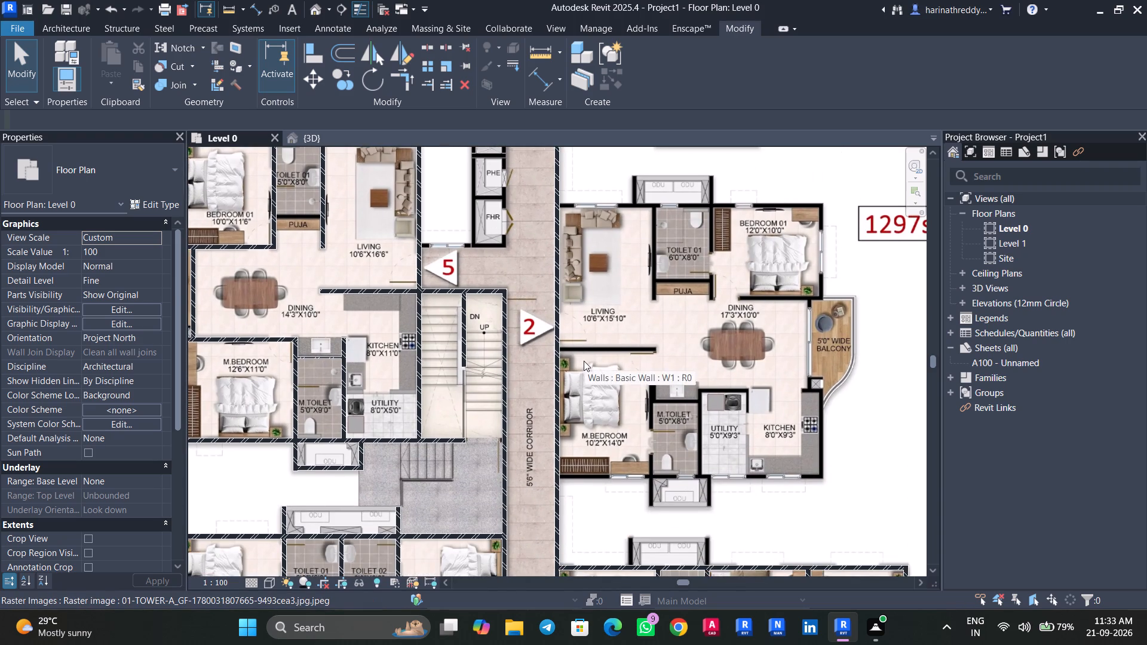
pyautogui.moveTo(572, 399); pyautogui.dragTo(576, 288, button='middle')
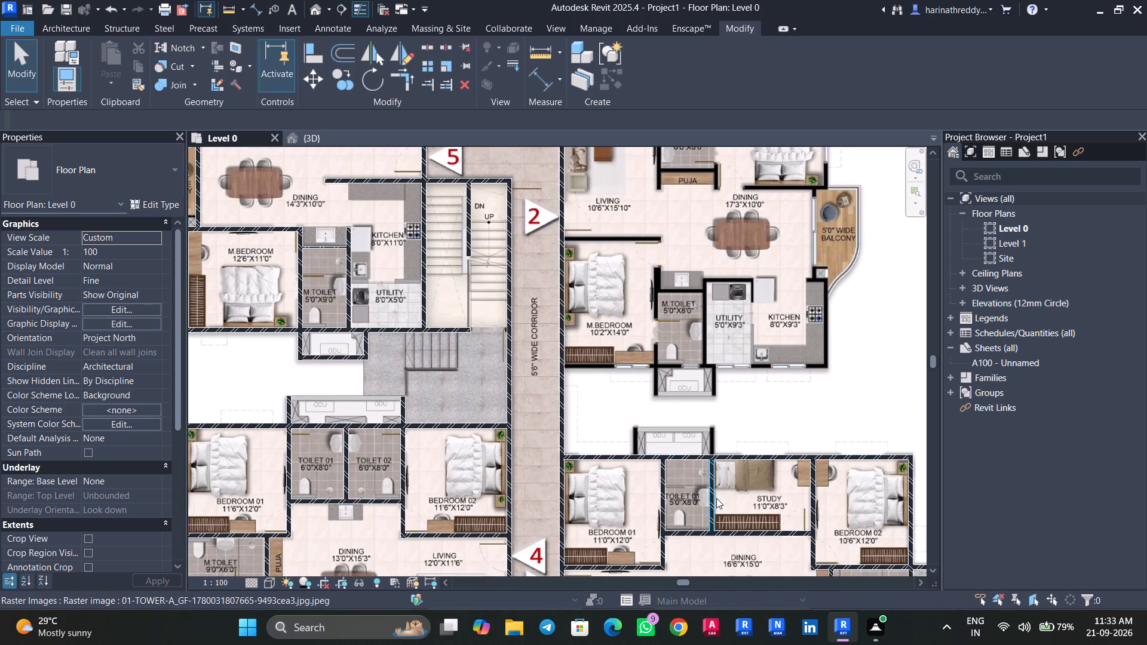
pyautogui.scroll(8, 665, 464)
pyautogui.scroll(5, 552, 434)
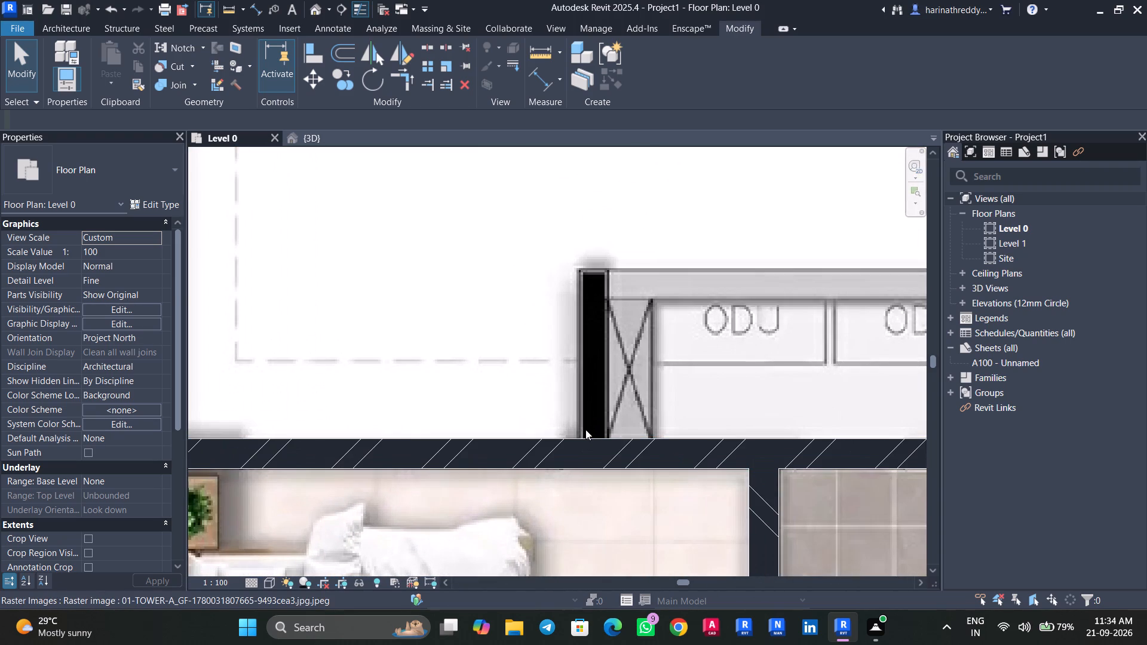
pyautogui.write('WA')
pyautogui.scroll(4, 608, 443)
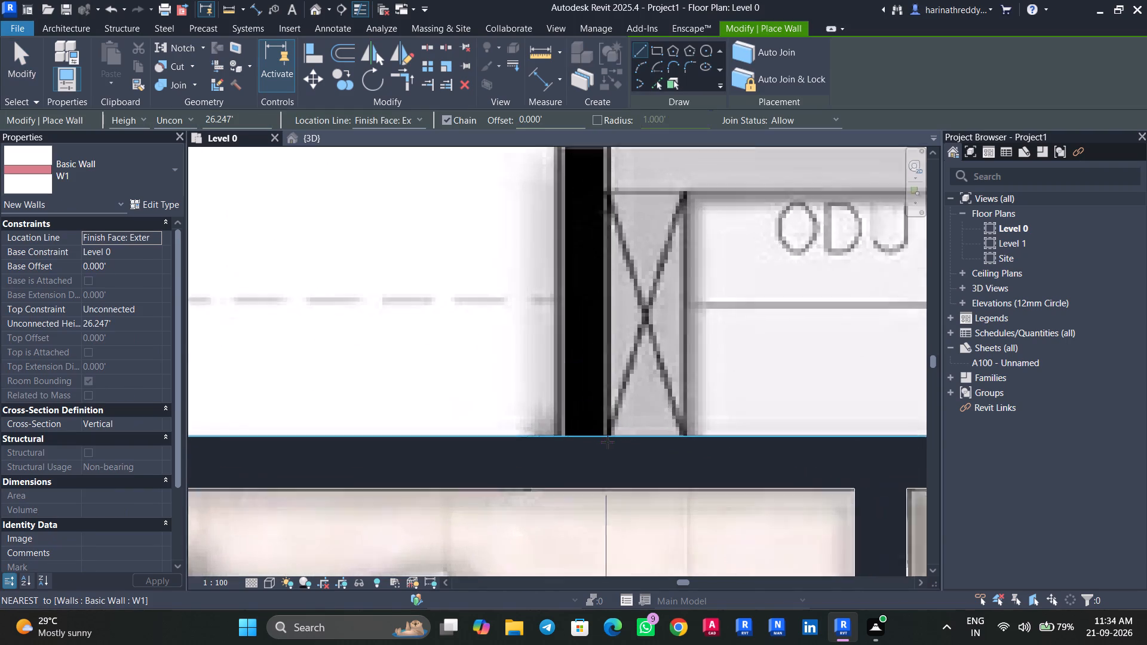
pyautogui.scroll(2, 608, 442)
pyautogui.click(612, 435)
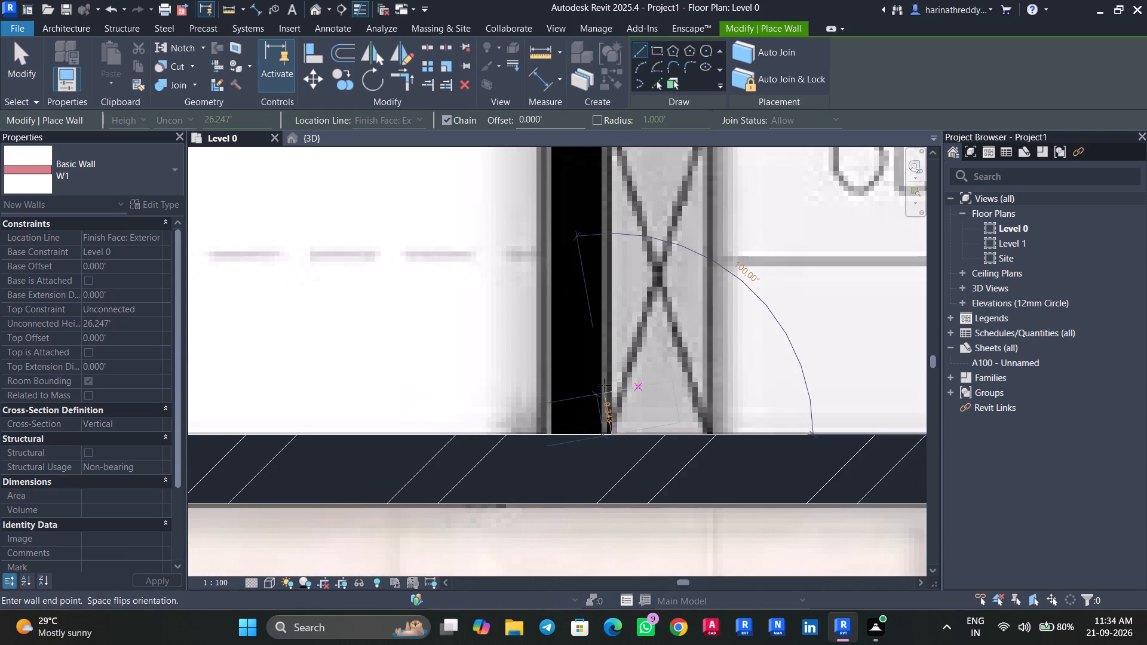
pyautogui.press('space')
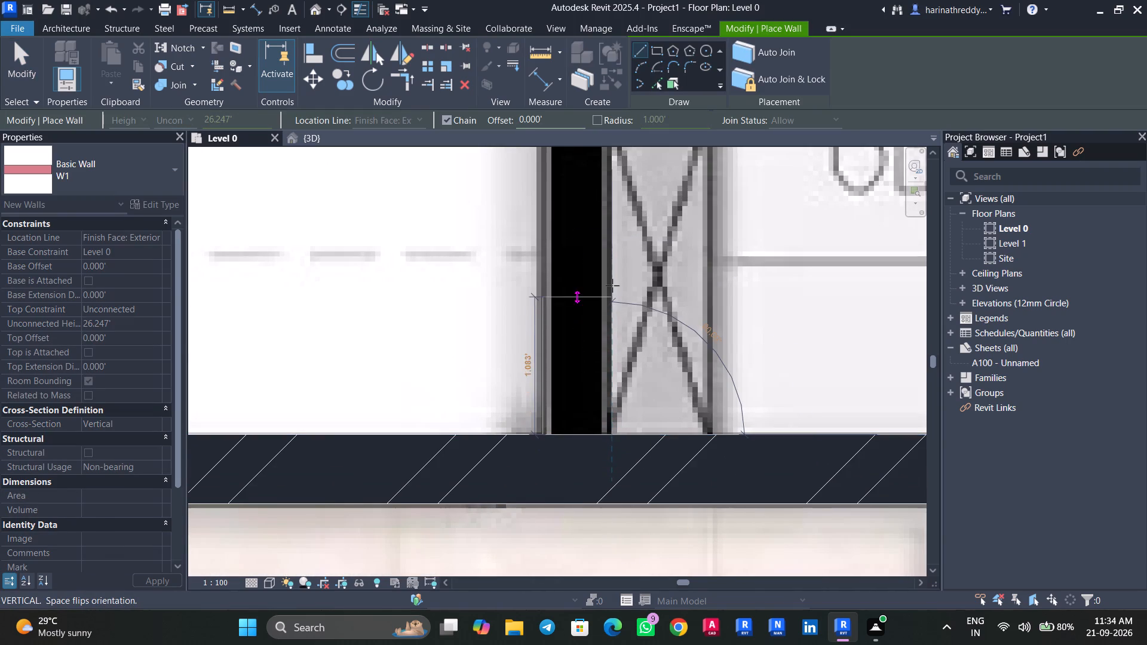
pyautogui.scroll(-2, 609, 277)
pyautogui.moveTo(609, 277); pyautogui.dragTo(608, 486, button='middle')
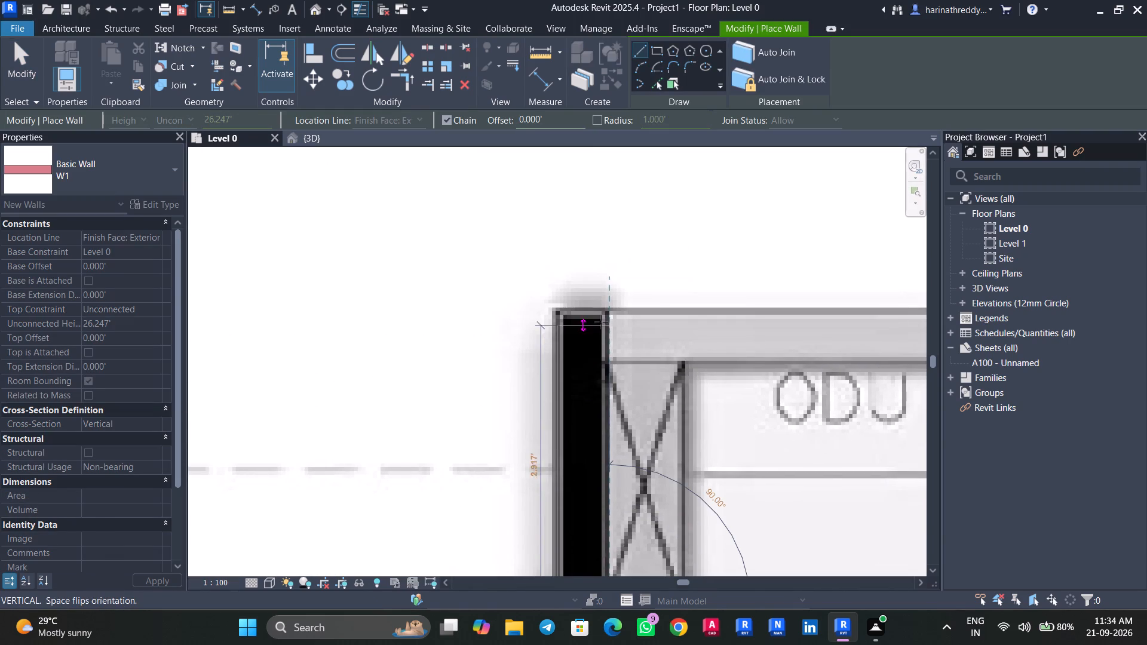
pyautogui.click(603, 311)
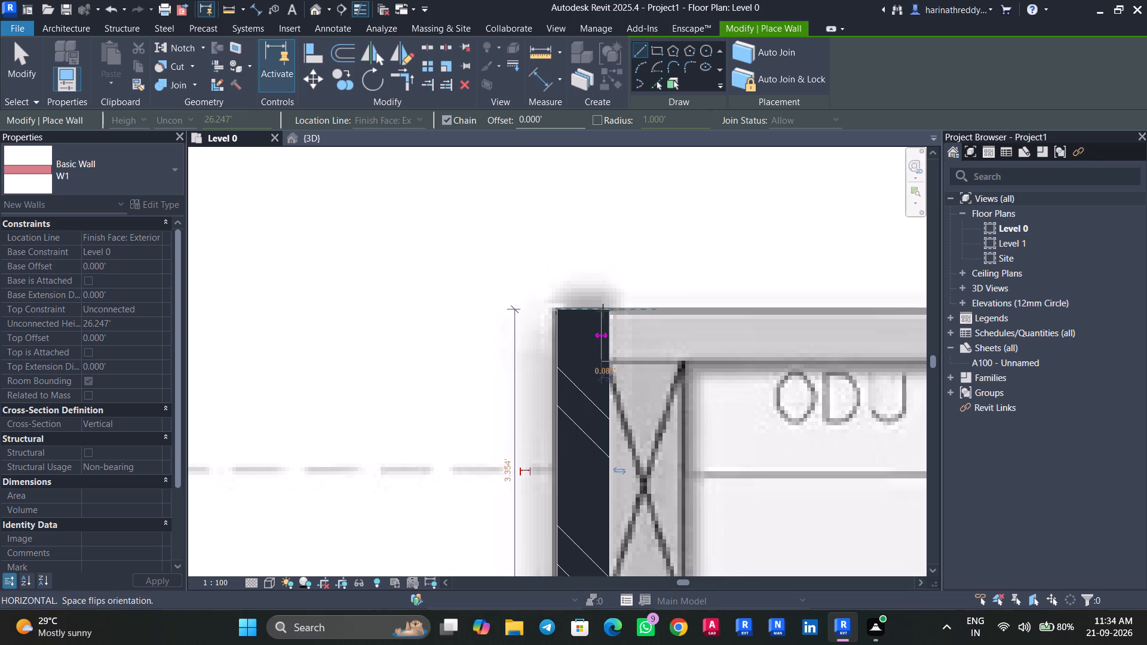
pyautogui.press('Escape')
pyautogui.press('Escape')
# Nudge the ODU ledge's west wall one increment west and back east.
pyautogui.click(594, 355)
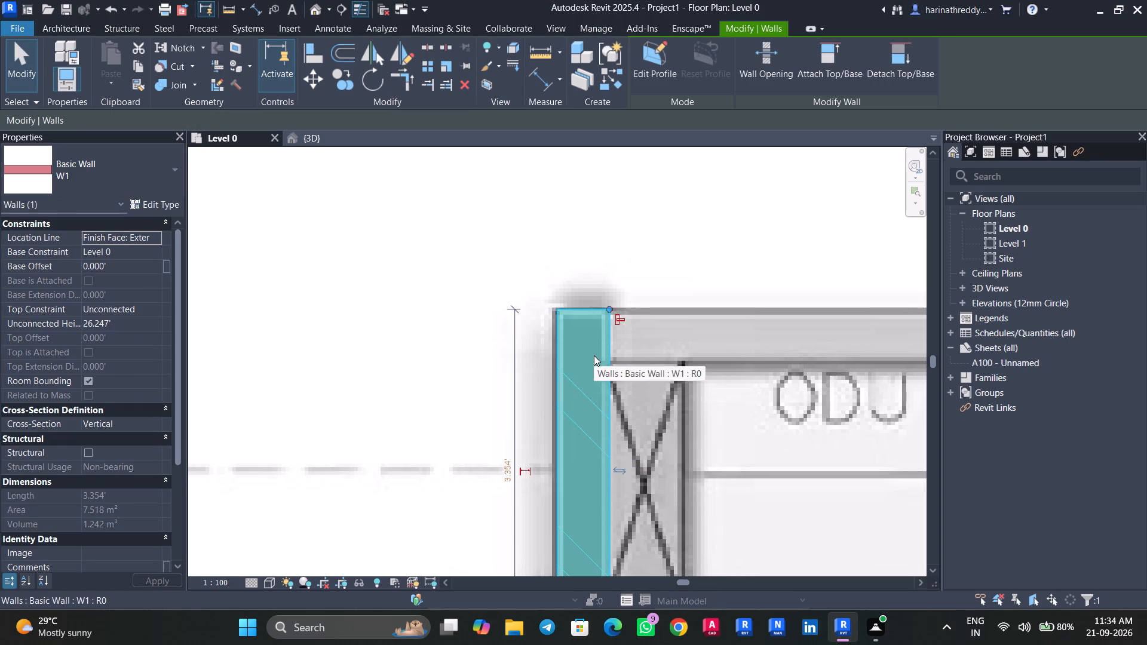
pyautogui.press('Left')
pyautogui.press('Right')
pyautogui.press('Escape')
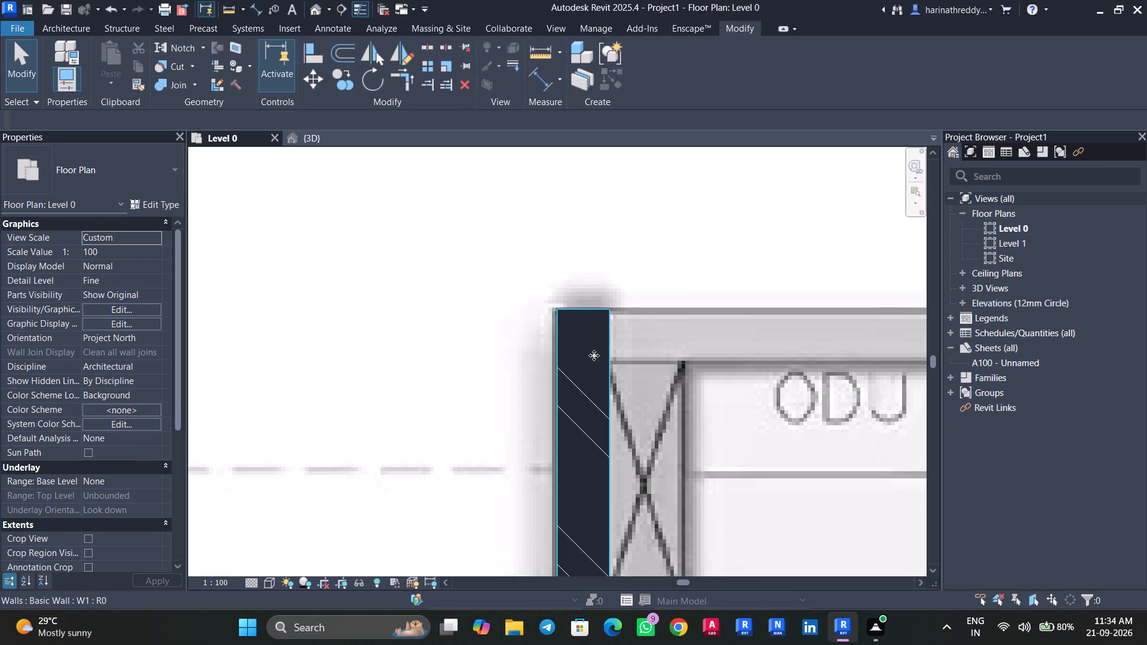
# Draw a W1 wall on the east side of the double ODU ledge, from the lower apartment's north wall up to the ledge's northeast corner.
pyautogui.scroll(-1, 757, 398)
pyautogui.scroll(1, 757, 398)
pyautogui.scroll(-5, 759, 399)
pyautogui.moveTo(761, 400); pyautogui.dragTo(452, 379, button='middle')
pyautogui.scroll(3, 727, 472)
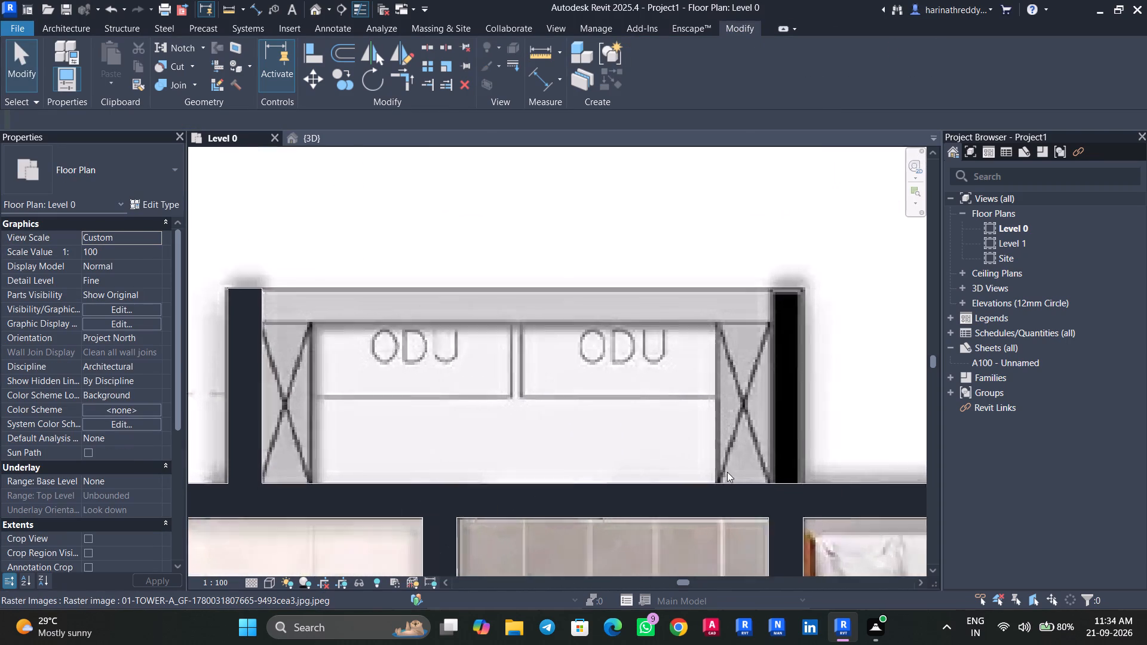
pyautogui.scroll(3, 727, 472)
pyautogui.moveTo(732, 472); pyautogui.dragTo(535, 457, button='middle')
pyautogui.write('WA')
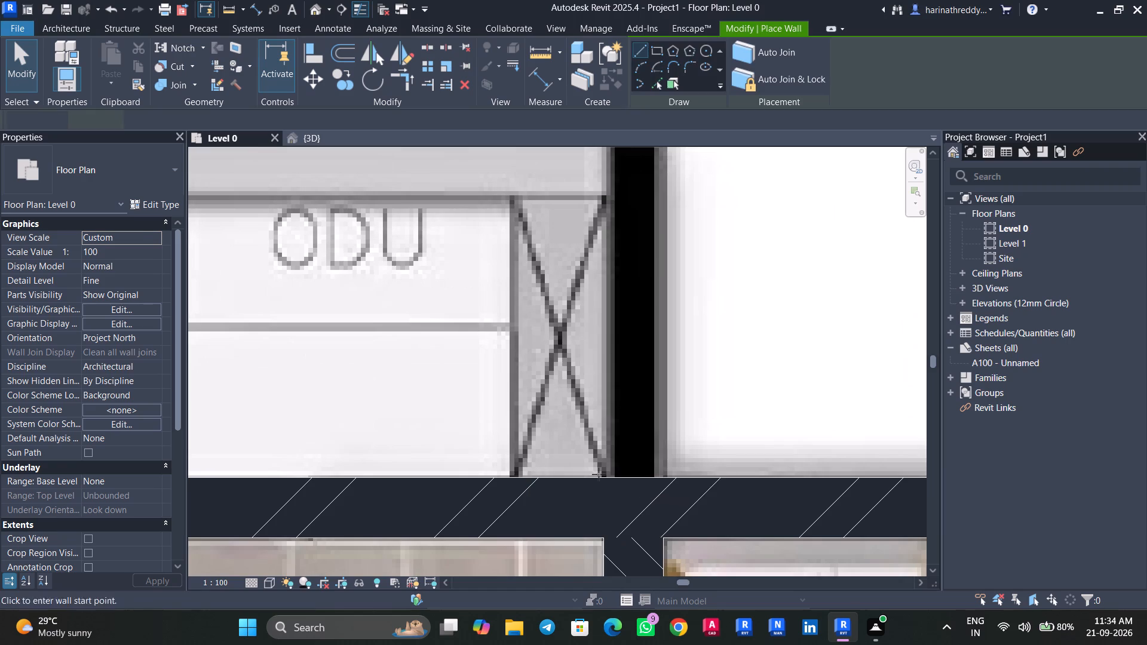
pyautogui.scroll(5, 664, 475)
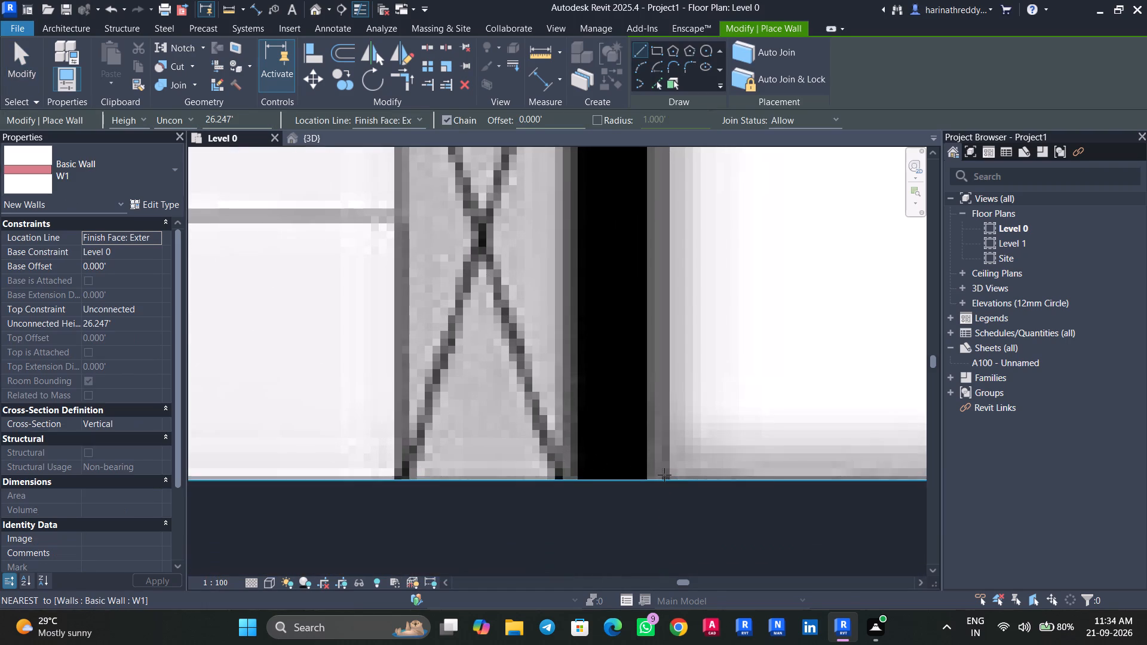
pyautogui.click(671, 477)
pyautogui.press('space')
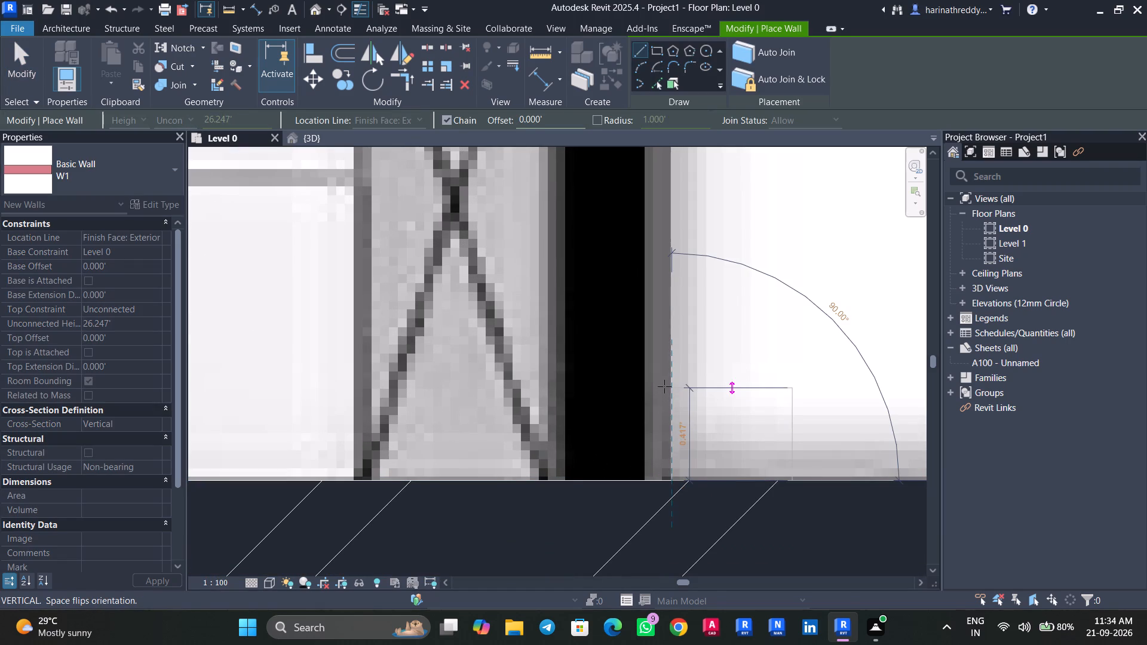
pyautogui.scroll(-1, 672, 287)
pyautogui.moveTo(672, 287); pyautogui.dragTo(672, 537, button='middle')
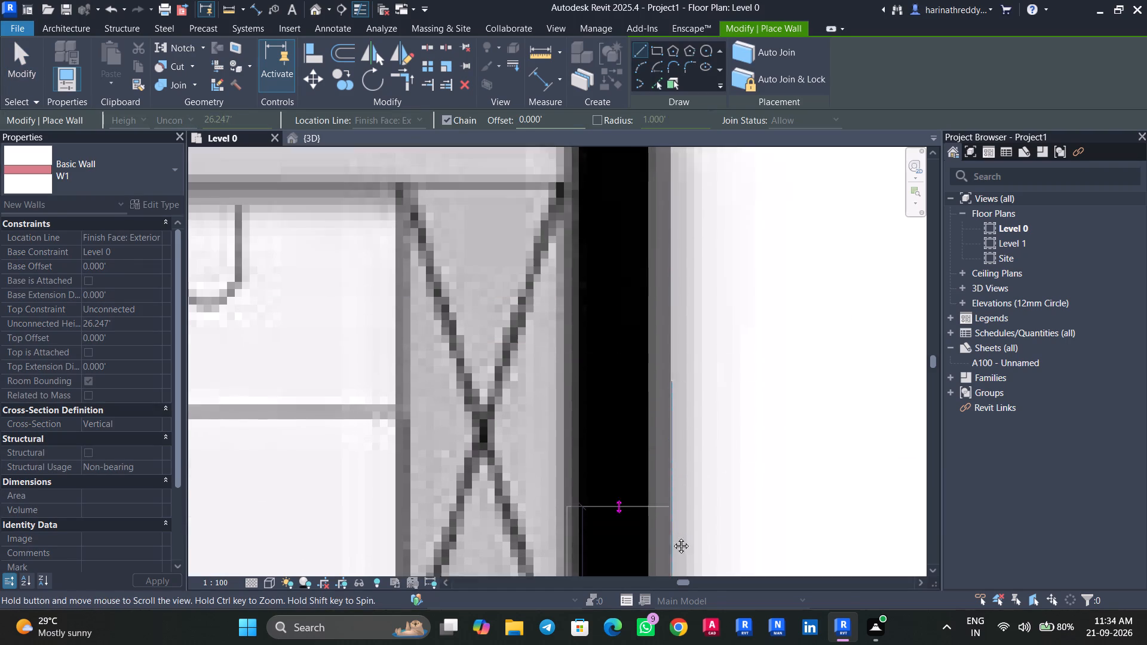
pyautogui.moveTo(672, 537); pyautogui.dragTo(672, 575, button='middle')
pyautogui.moveTo(662, 298); pyautogui.dragTo(657, 569, button='middle')
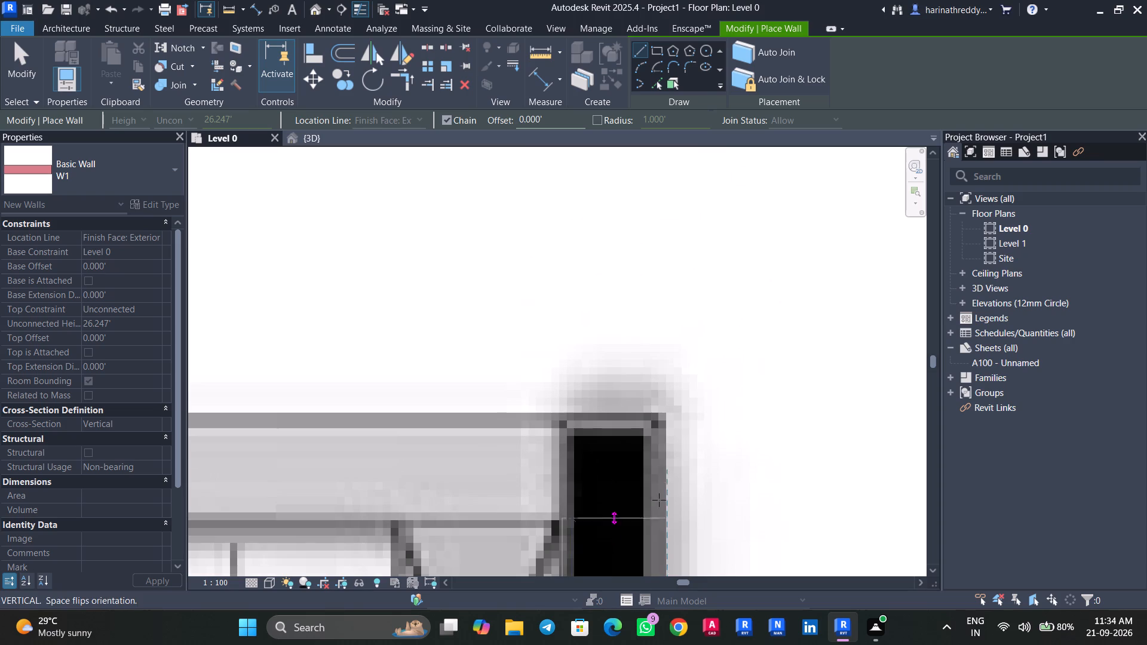
pyautogui.click(655, 422)
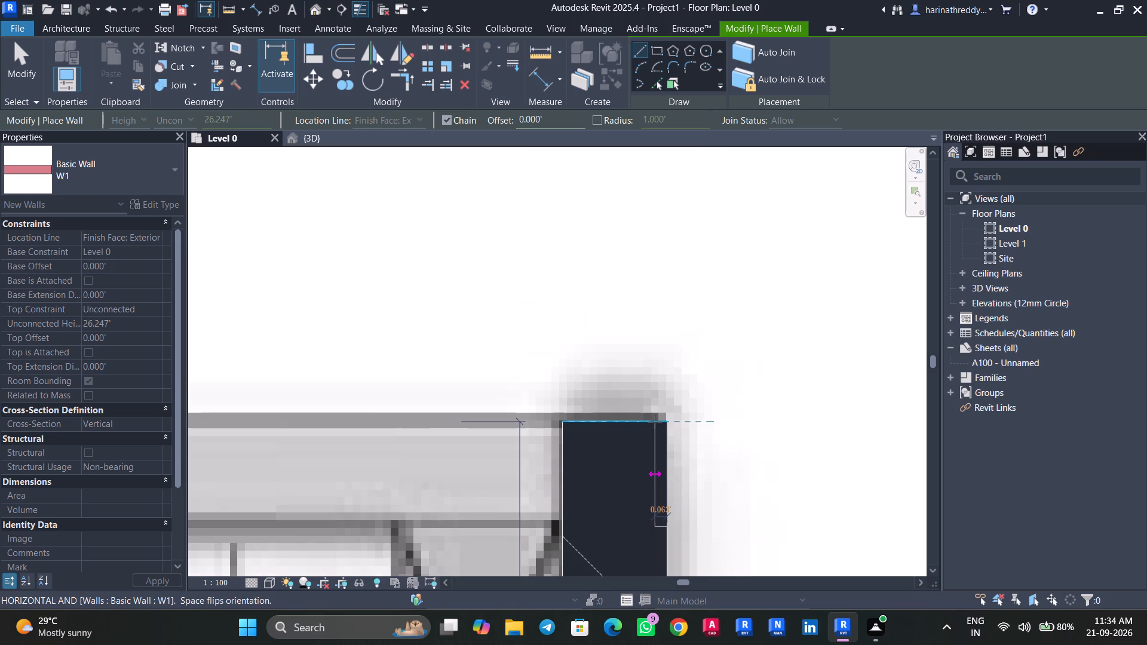
pyautogui.press('Escape')
# Draw a W1 wall about 29.85 ft long along the upper apartment's south side, from the corridor wall at M.Bedroom to the Kitchen's southeast corner.
pyautogui.scroll(-13, 659, 467)
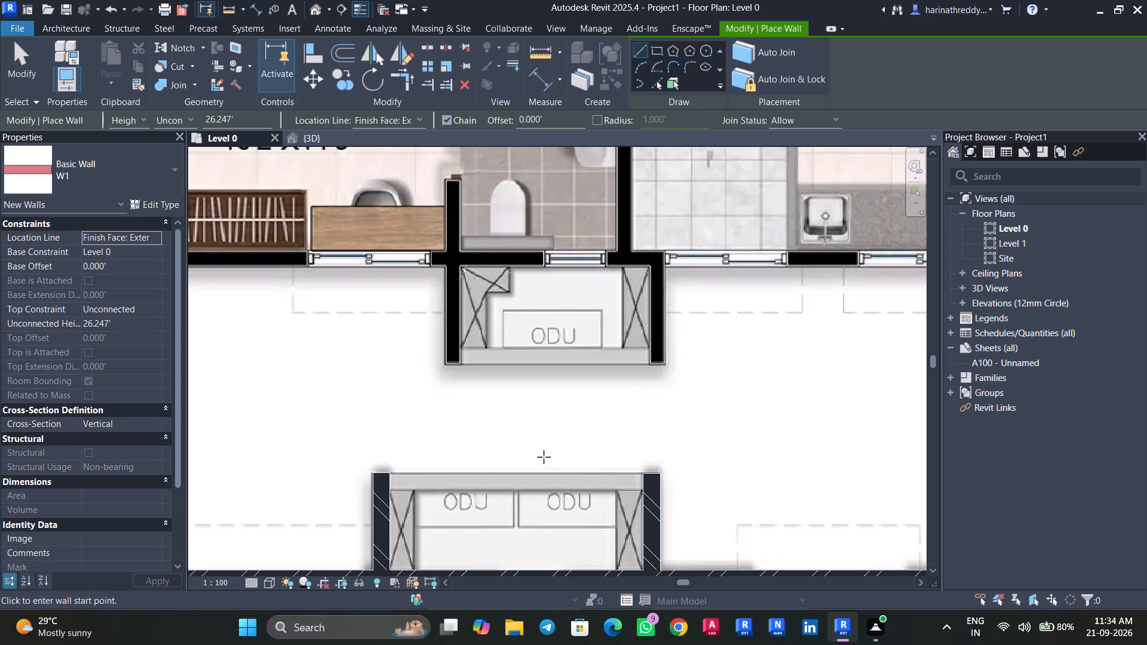
pyautogui.scroll(-6, 535, 441)
pyautogui.moveTo(528, 412); pyautogui.dragTo(530, 422, button='middle')
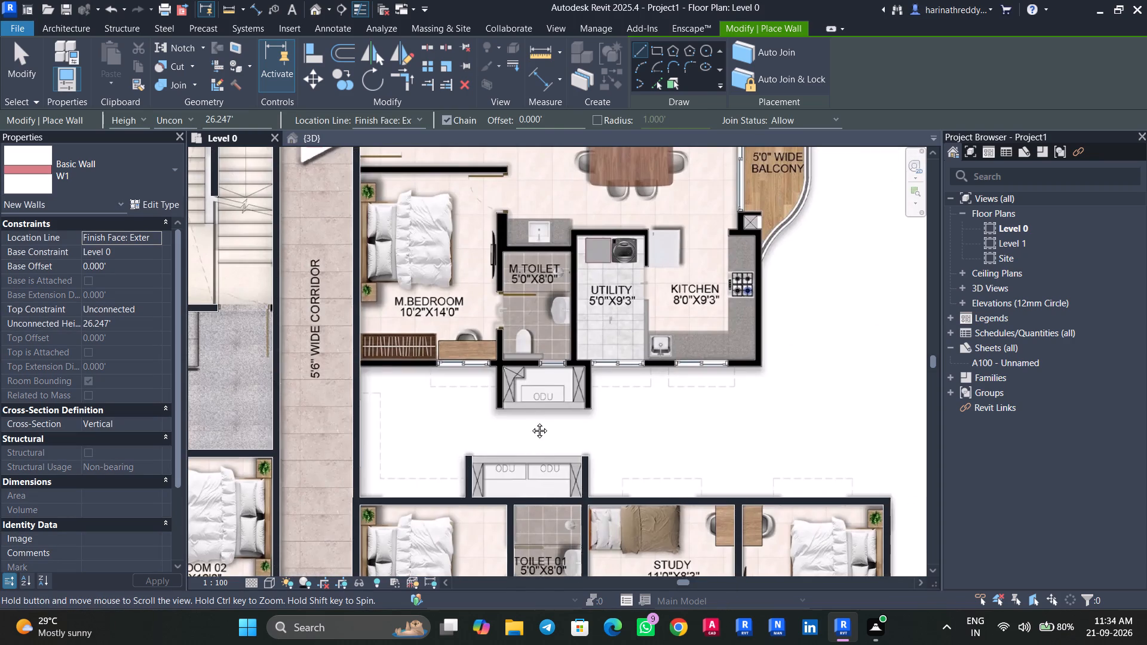
pyautogui.moveTo(530, 422); pyautogui.dragTo(663, 618, button='middle')
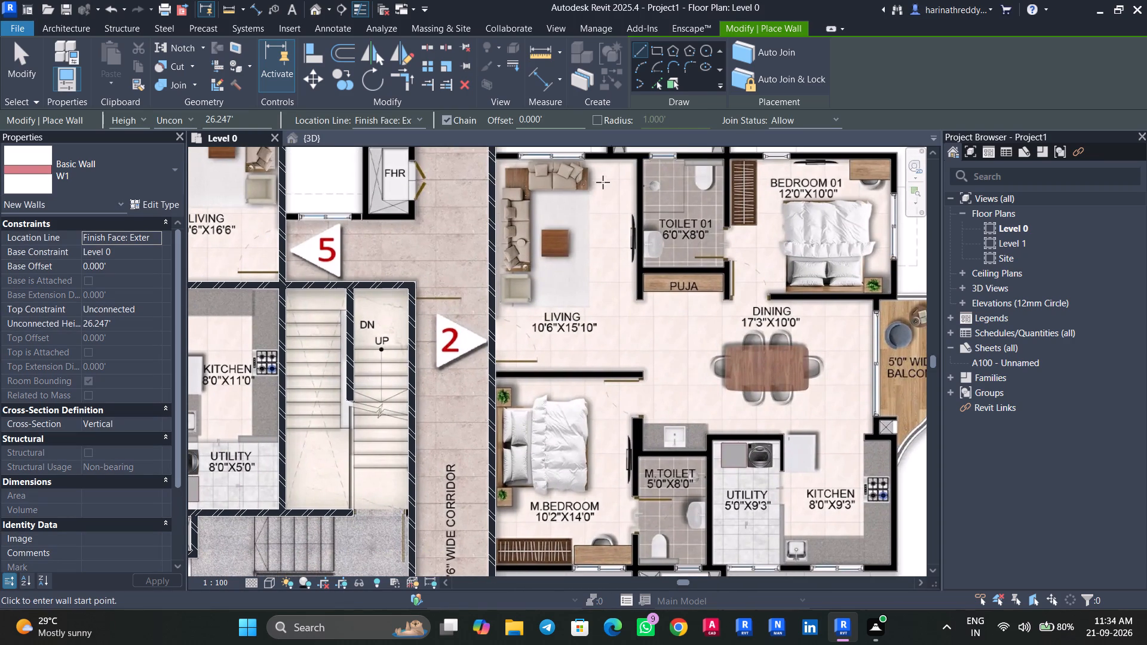
pyautogui.scroll(-1, 578, 444)
pyautogui.moveTo(573, 434); pyautogui.dragTo(596, 312, button='middle')
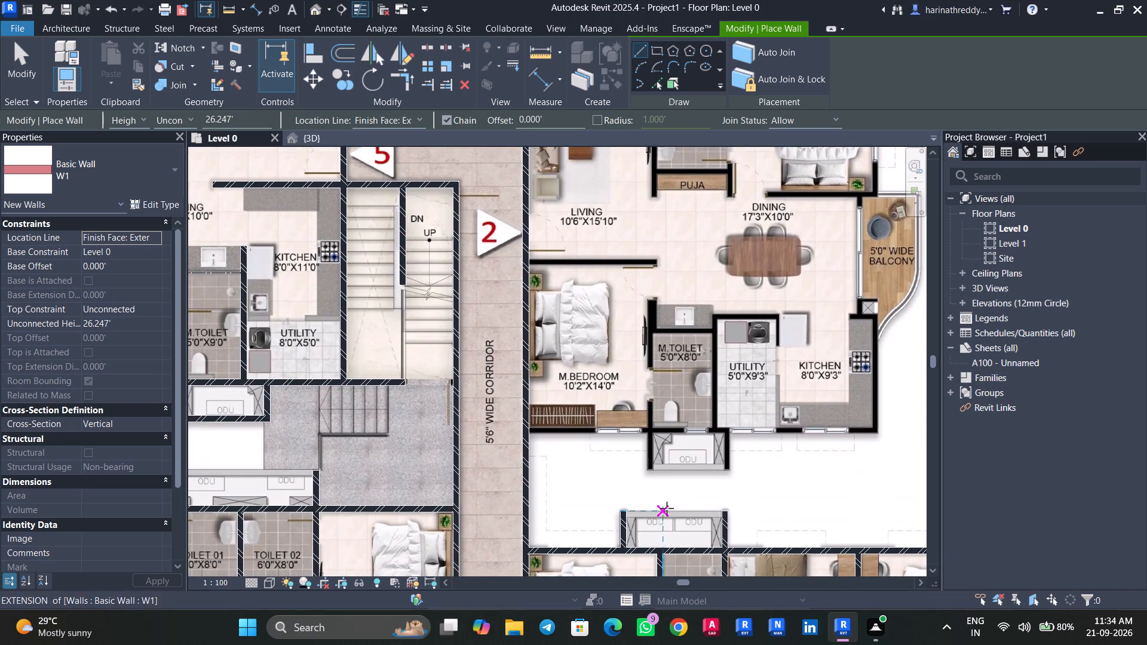
pyautogui.scroll(7, 617, 487)
pyautogui.moveTo(426, 361); pyautogui.dragTo(446, 392, button='middle')
pyautogui.scroll(7, 407, 362)
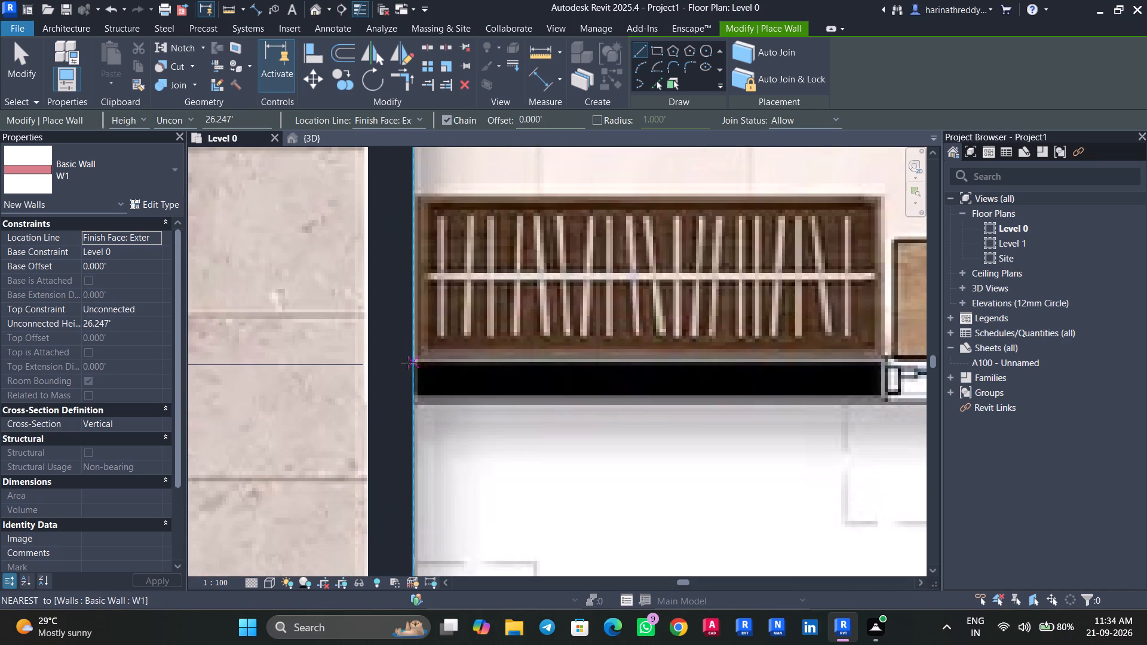
pyautogui.scroll(8, 413, 361)
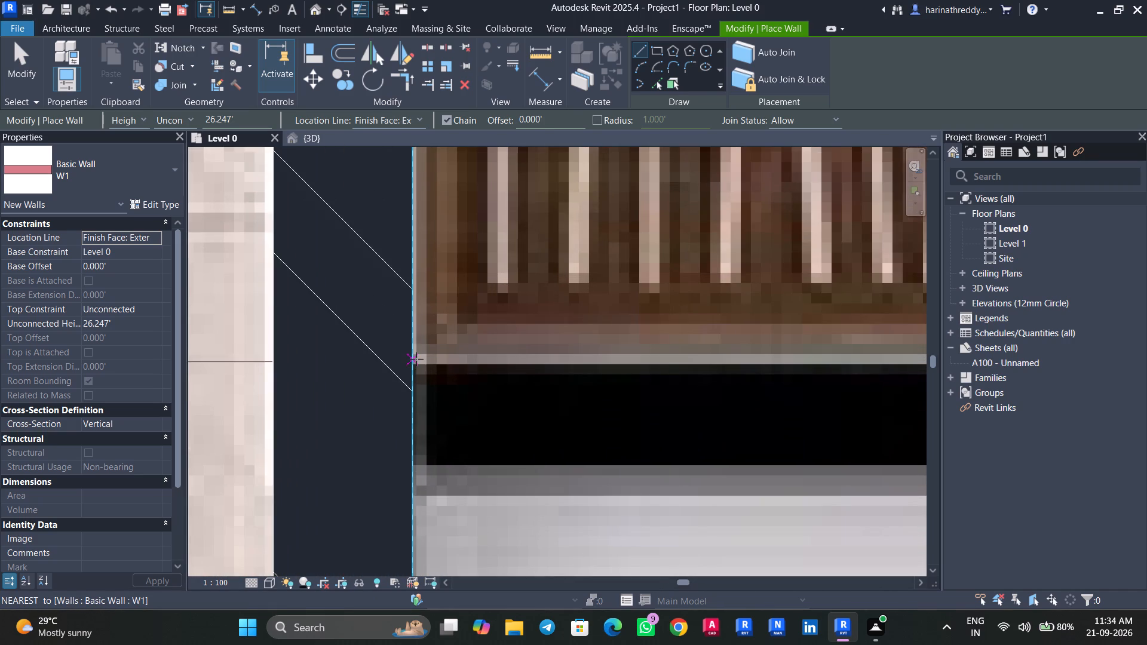
pyautogui.click(416, 355)
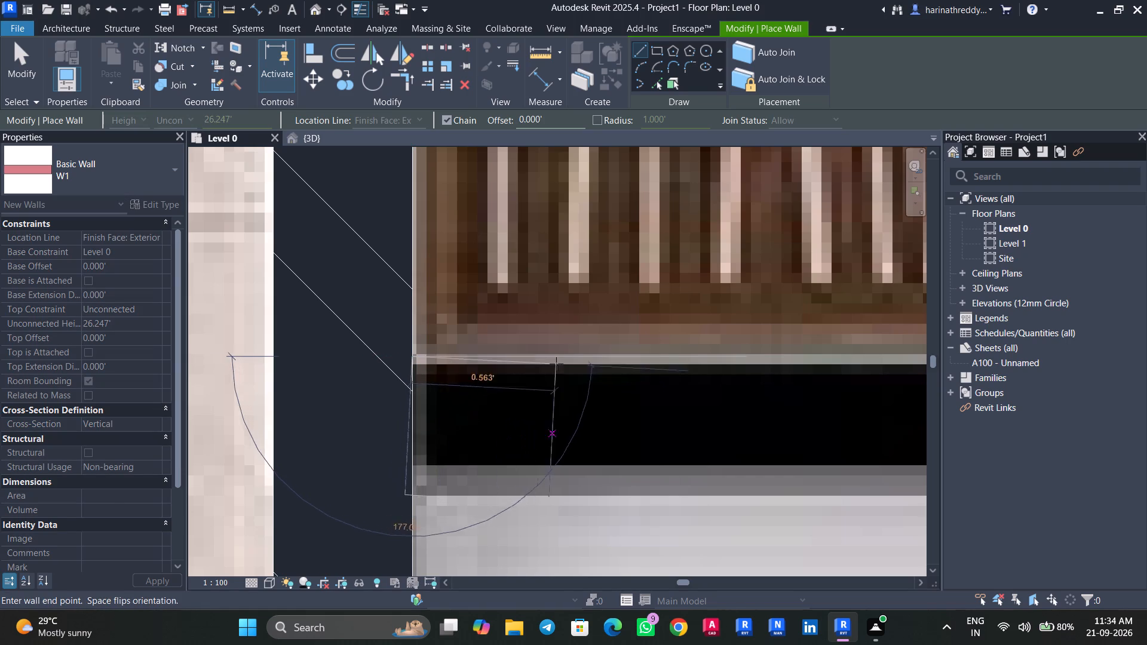
pyautogui.scroll(1, 573, 362)
pyautogui.scroll(-13, 573, 363)
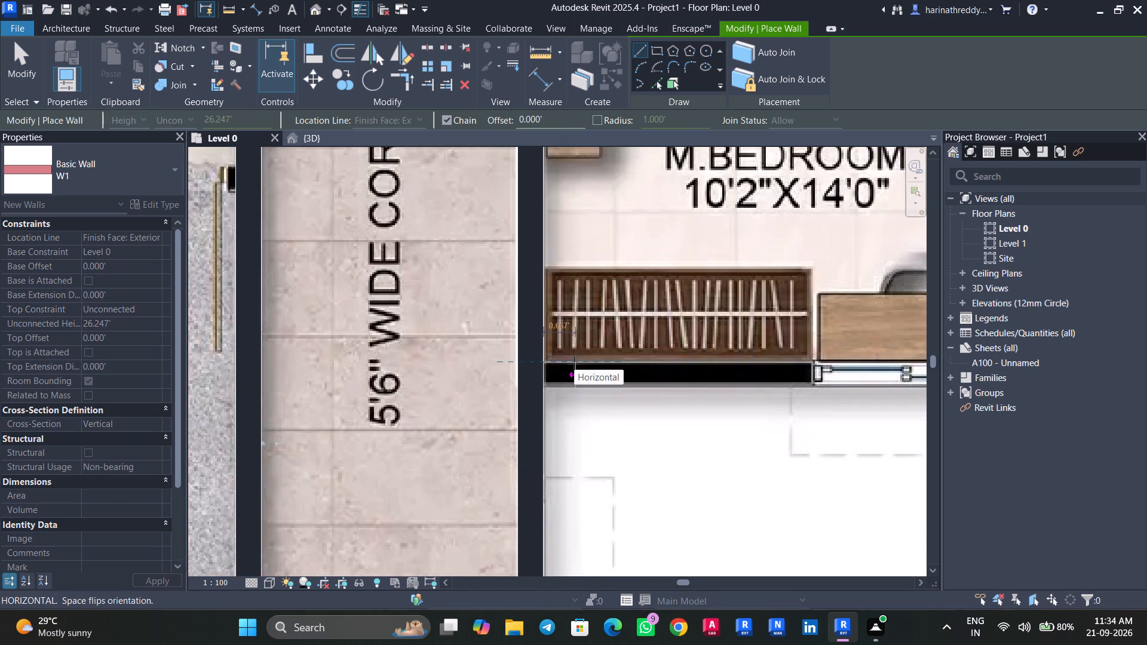
pyautogui.moveTo(574, 363); pyautogui.dragTo(351, 343, button='middle')
pyautogui.scroll(-1, 351, 343)
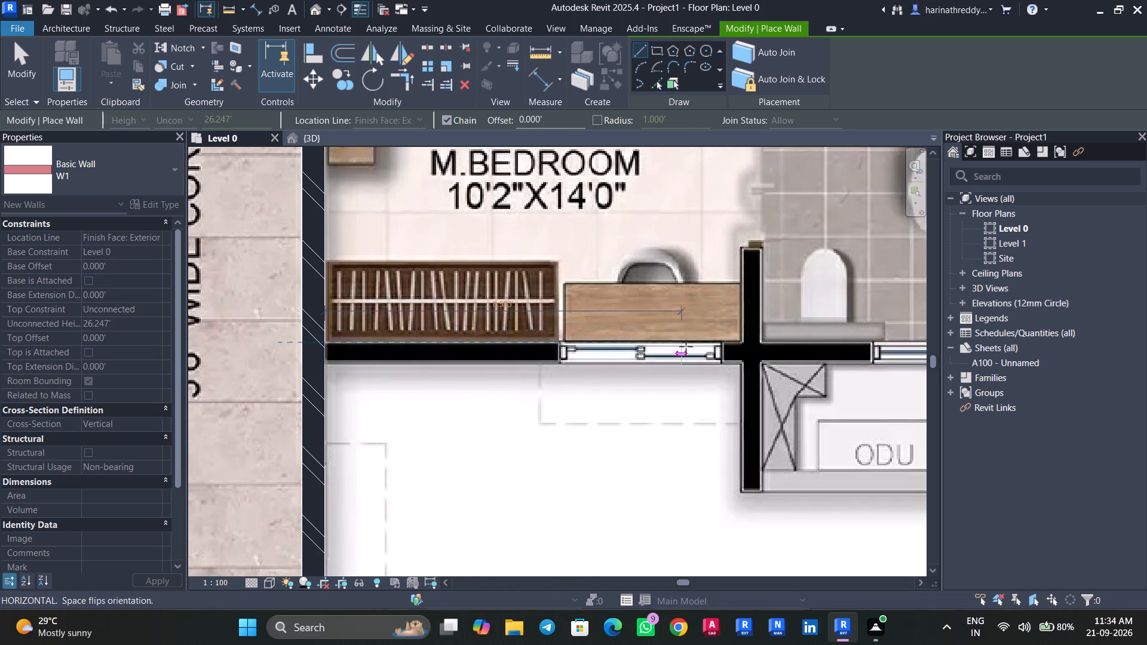
pyautogui.scroll(-5, 787, 343)
pyautogui.moveTo(787, 343); pyautogui.dragTo(590, 370, button='middle')
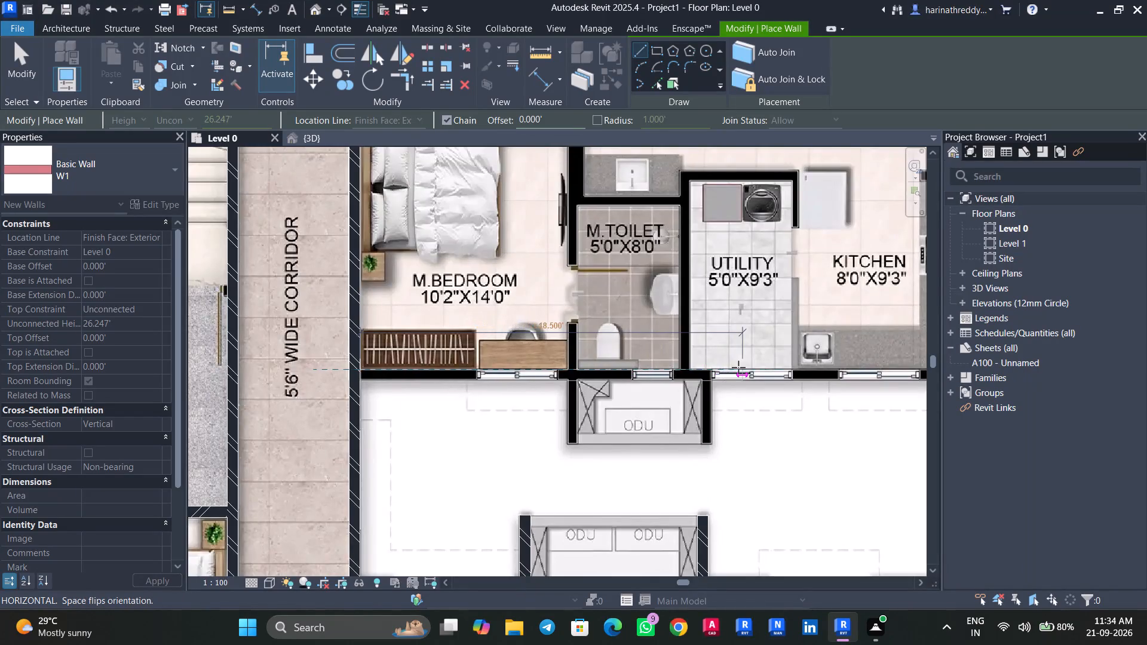
pyautogui.scroll(-4, 738, 367)
pyautogui.moveTo(738, 367); pyautogui.dragTo(599, 405, button='middle')
pyautogui.scroll(1, 615, 401)
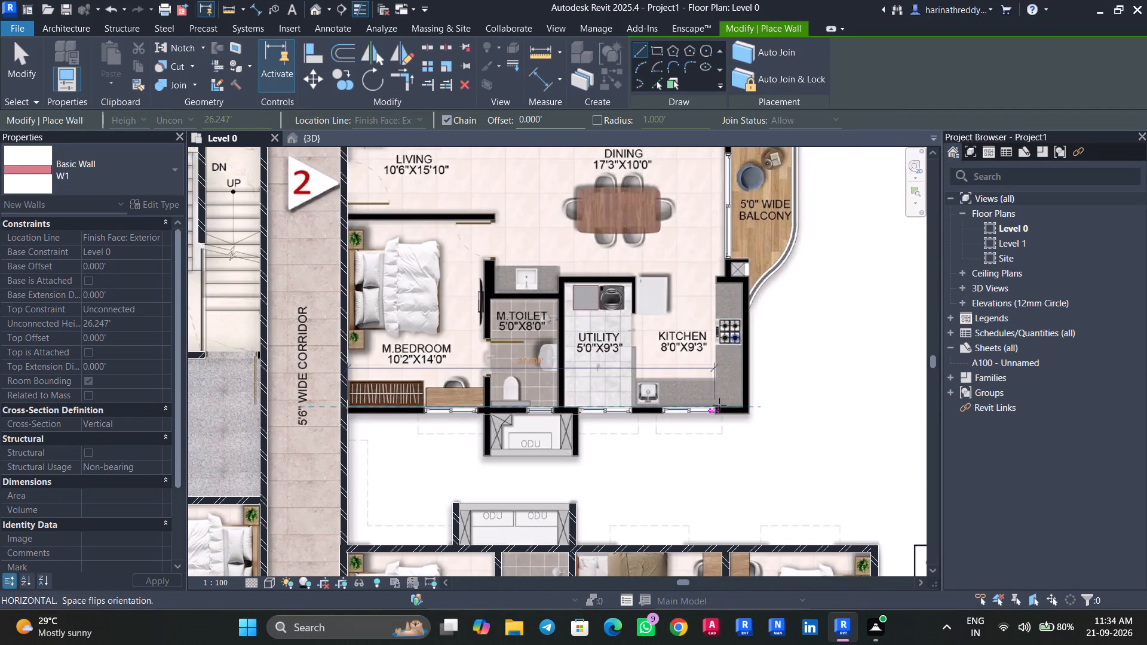
pyautogui.scroll(13, 739, 407)
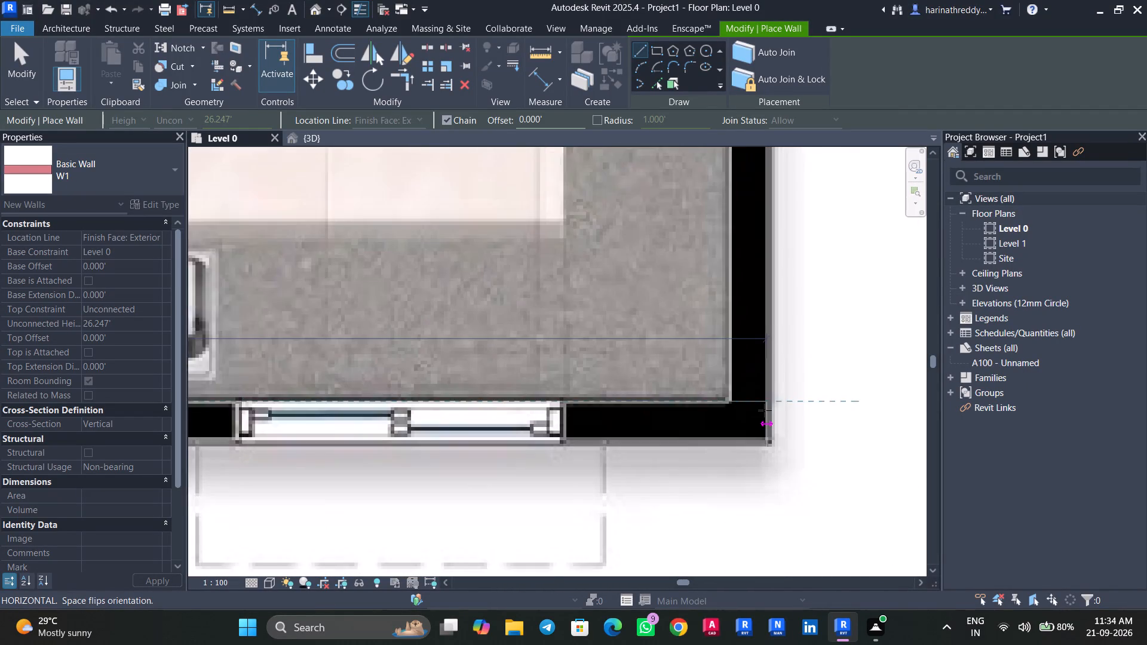
pyautogui.scroll(2, 765, 410)
pyautogui.click(773, 404)
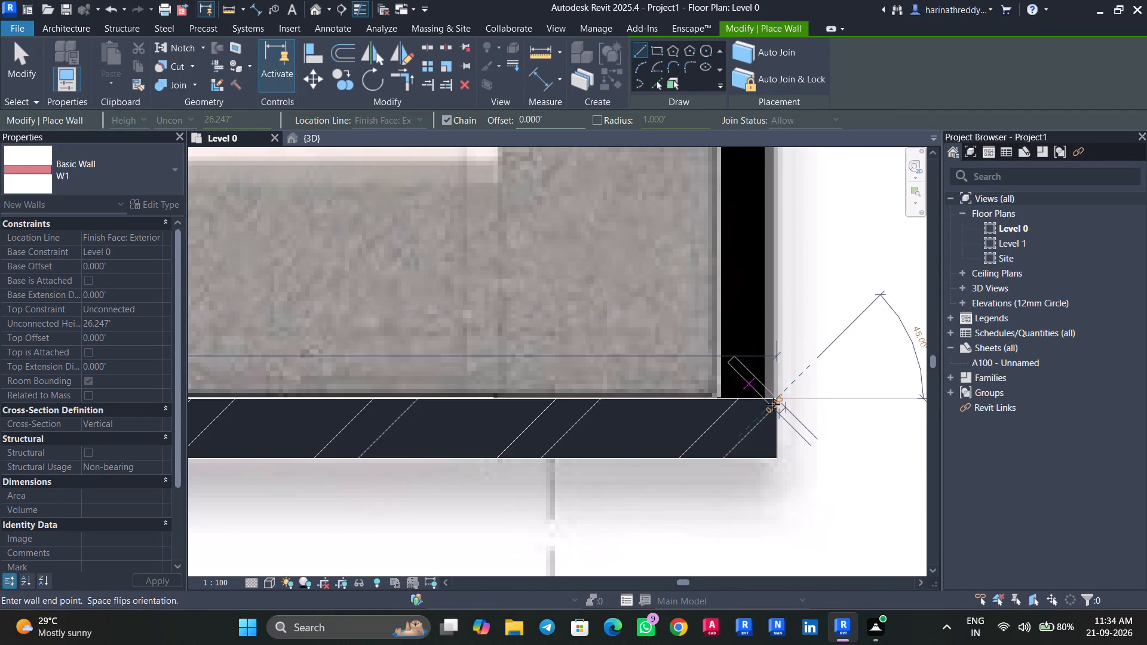
pyautogui.press('Escape')
pyautogui.press('Escape')
# Nudge the new south wall of the upper apartment one increment north to line up with the plan image.
pyautogui.click(733, 423)
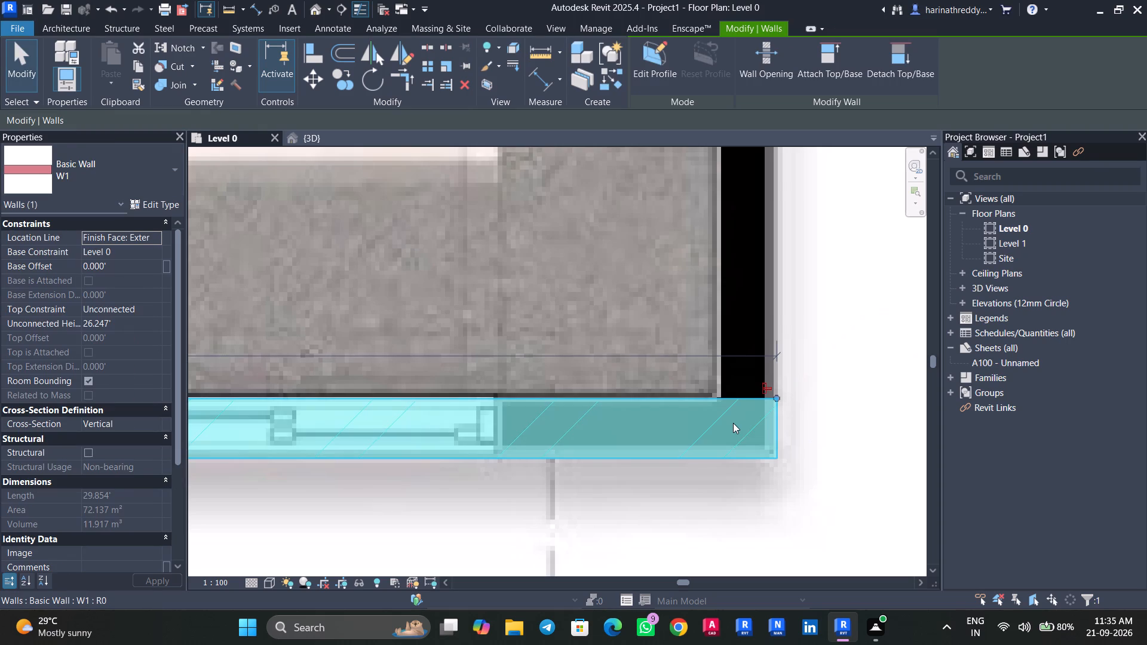
pyautogui.press('Up')
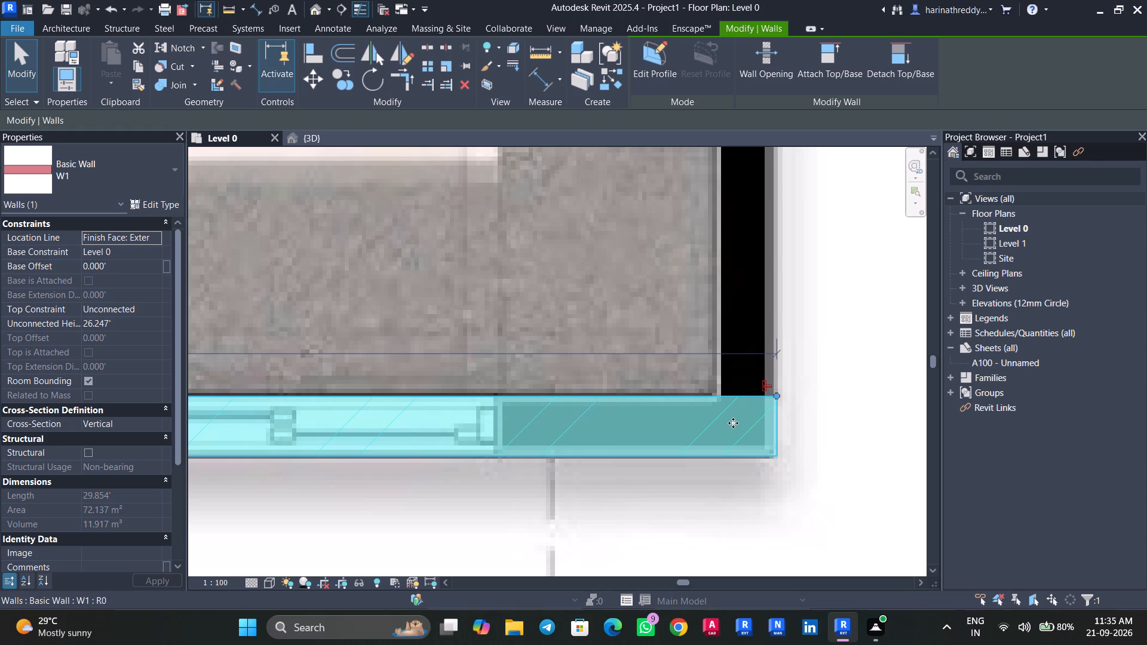
pyautogui.press('Escape')
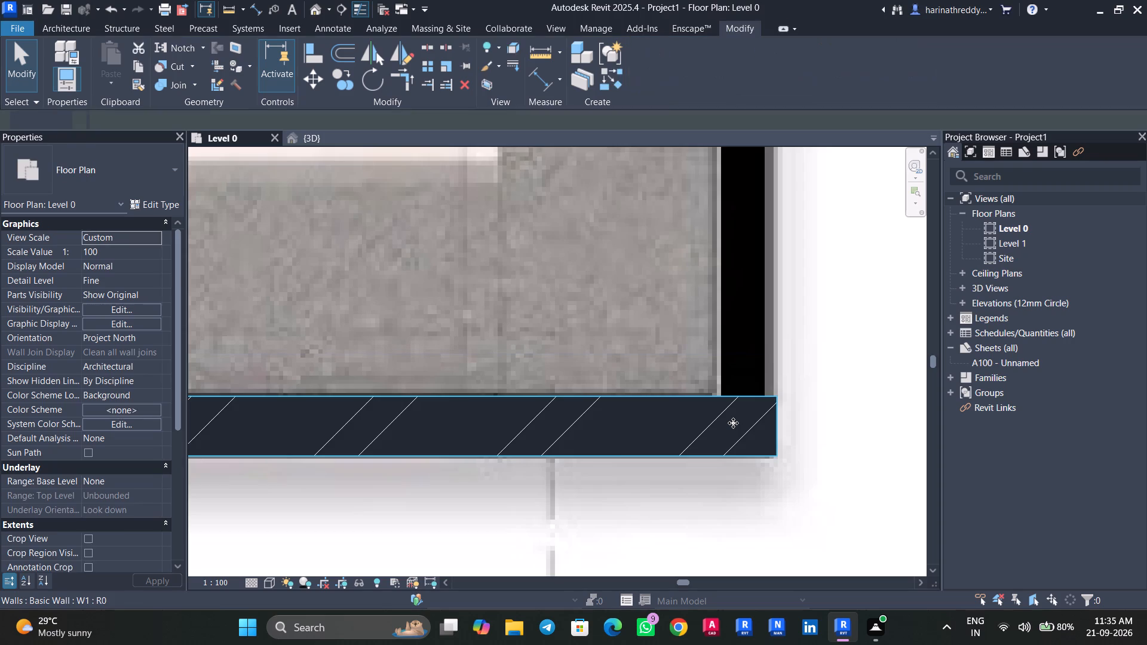
# Draw a W1 wall along the west side of the single ODU ledge and M.Toilet, from the ledge's south end to M.Toilet's inner northwest corner.
pyautogui.scroll(-10, 550, 387)
pyautogui.moveTo(550, 387); pyautogui.dragTo(714, 436, button='middle')
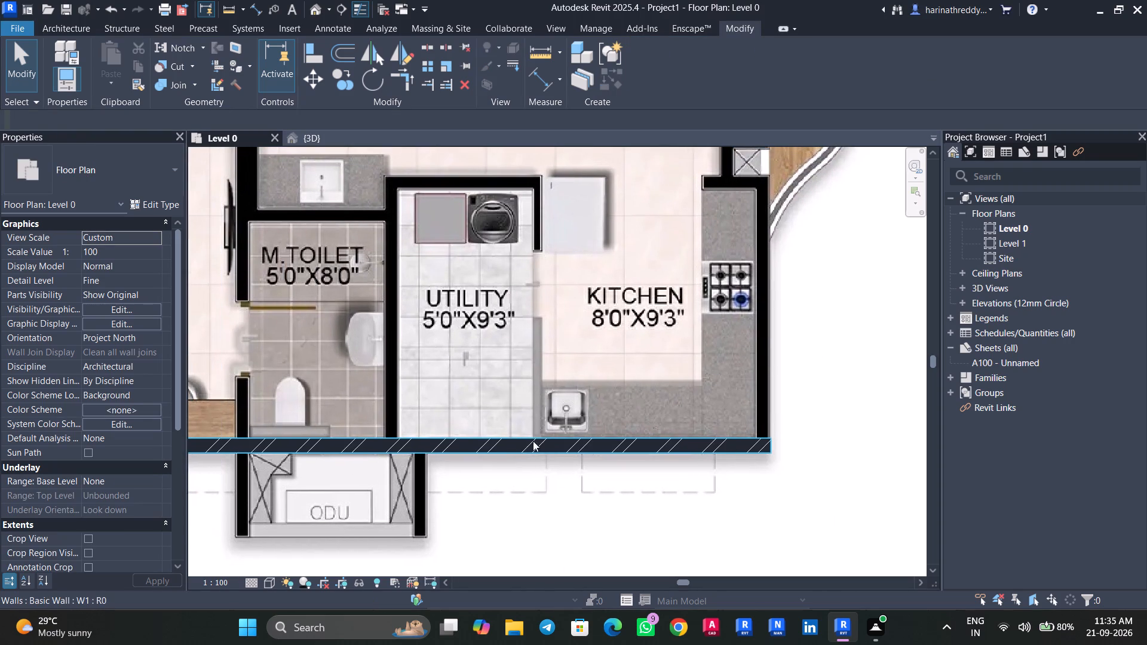
pyautogui.moveTo(331, 483); pyautogui.dragTo(566, 541, button='middle')
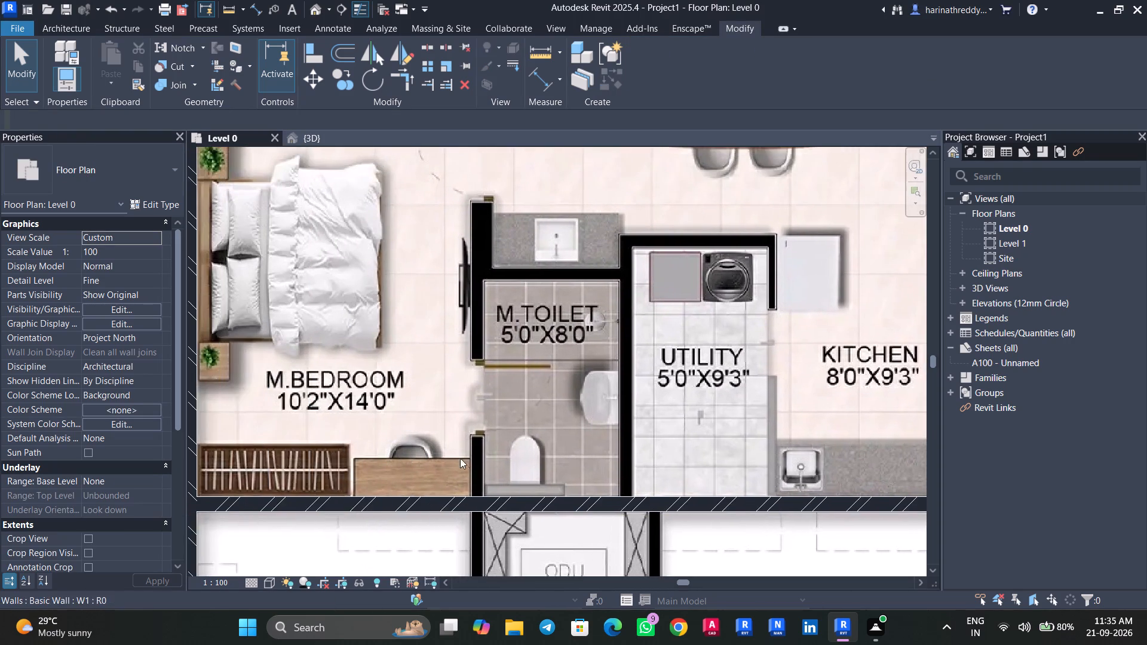
pyautogui.scroll(-4, 455, 447)
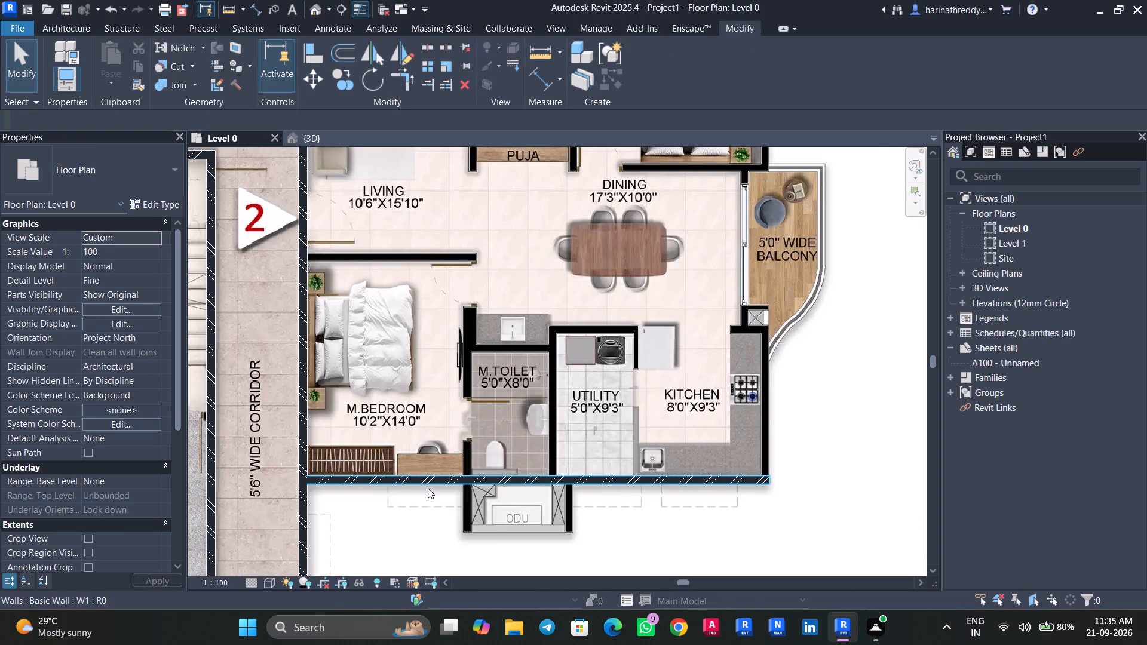
pyautogui.scroll(11, 445, 527)
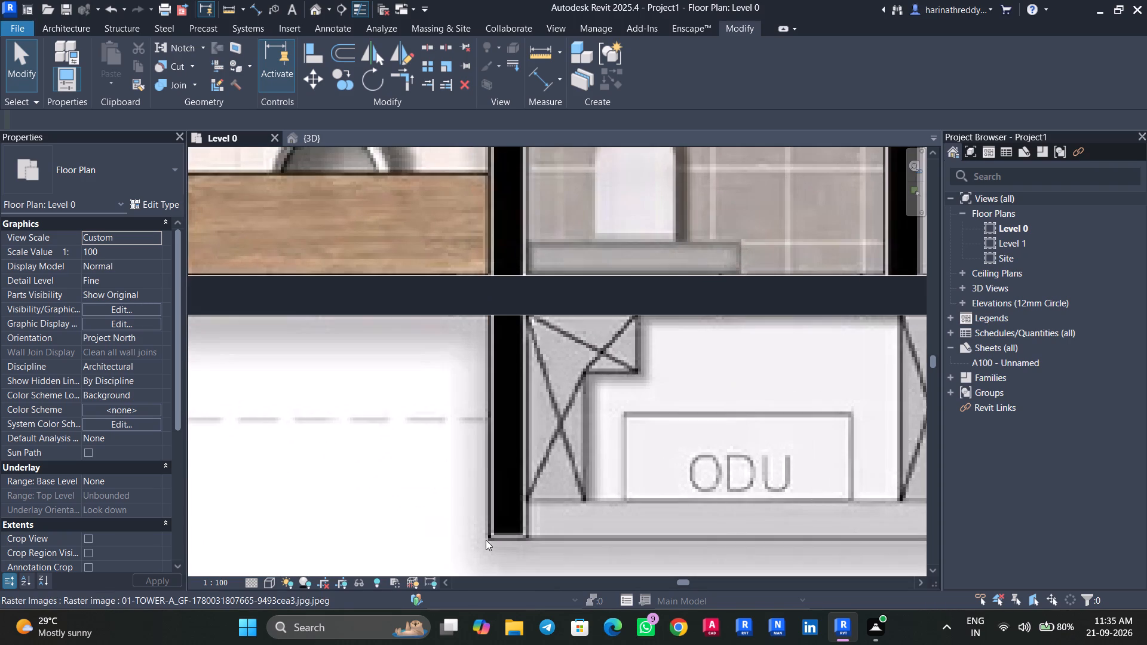
pyautogui.write('WA')
pyautogui.scroll(7, 492, 538)
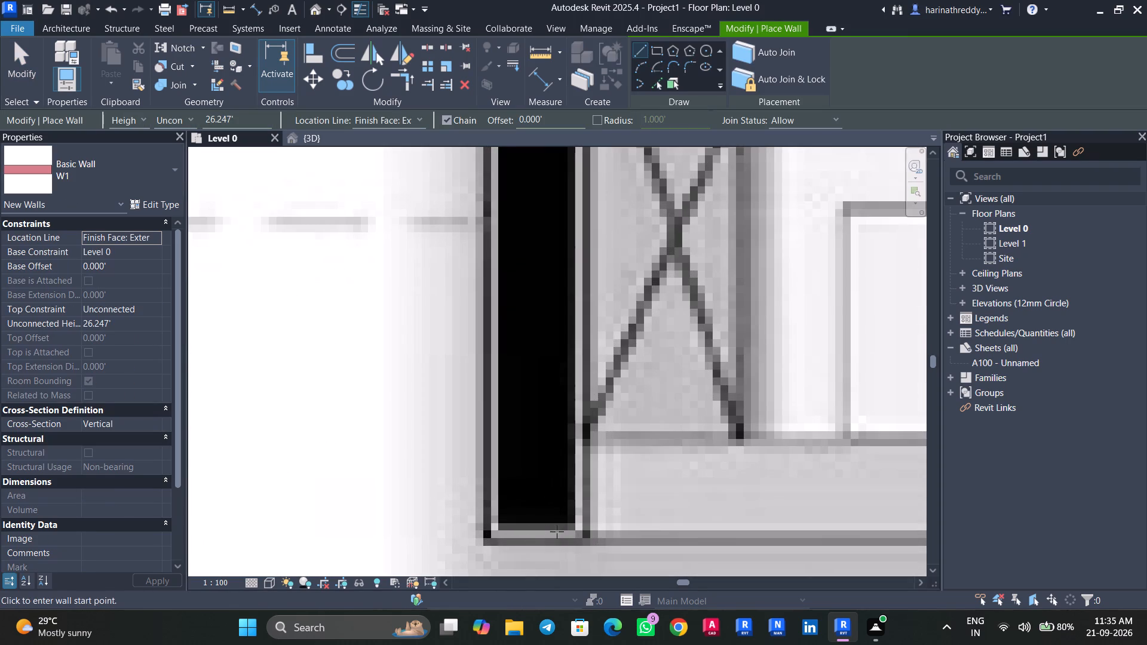
pyautogui.click(583, 537)
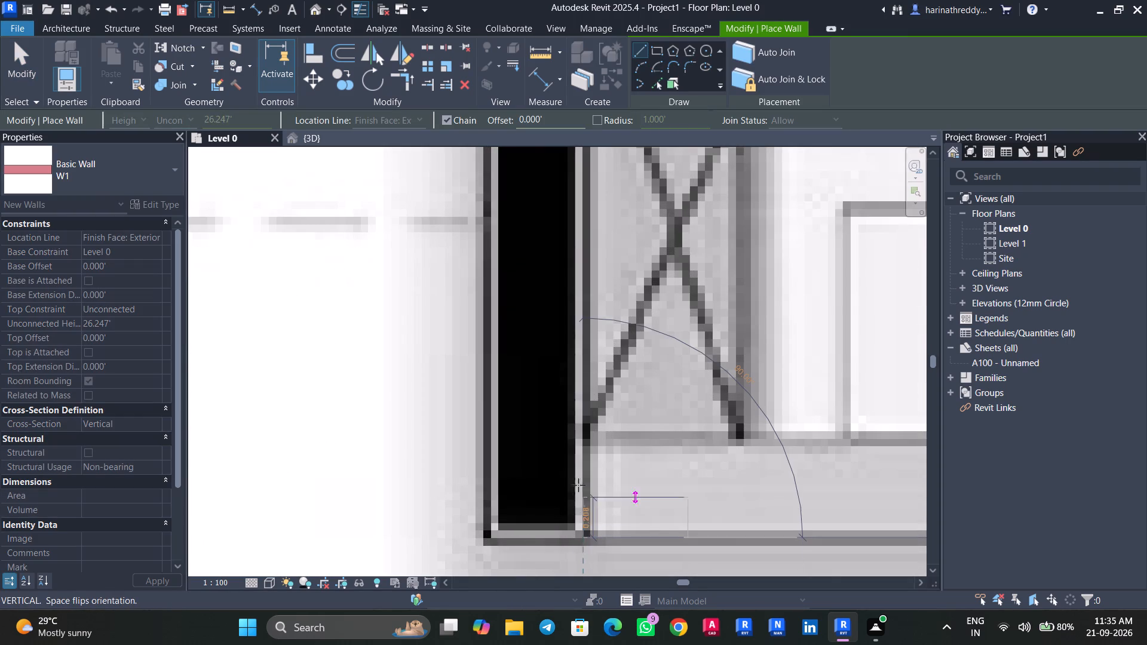
pyautogui.press('space')
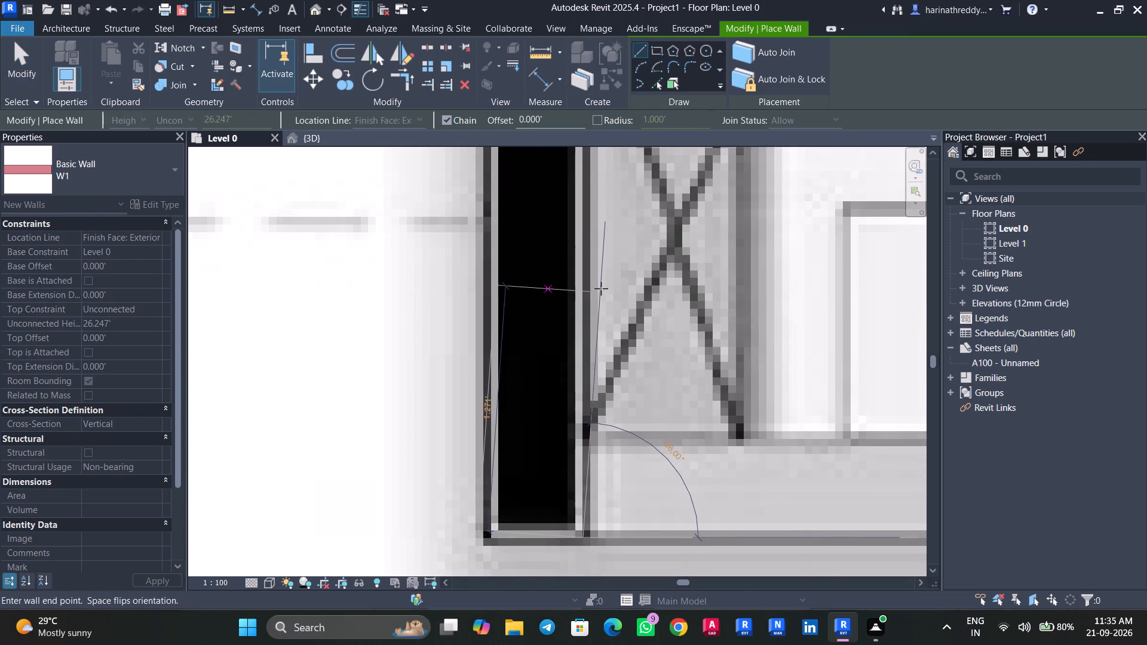
pyautogui.scroll(-6, 573, 241)
pyautogui.moveTo(572, 255); pyautogui.dragTo(539, 523, button='middle')
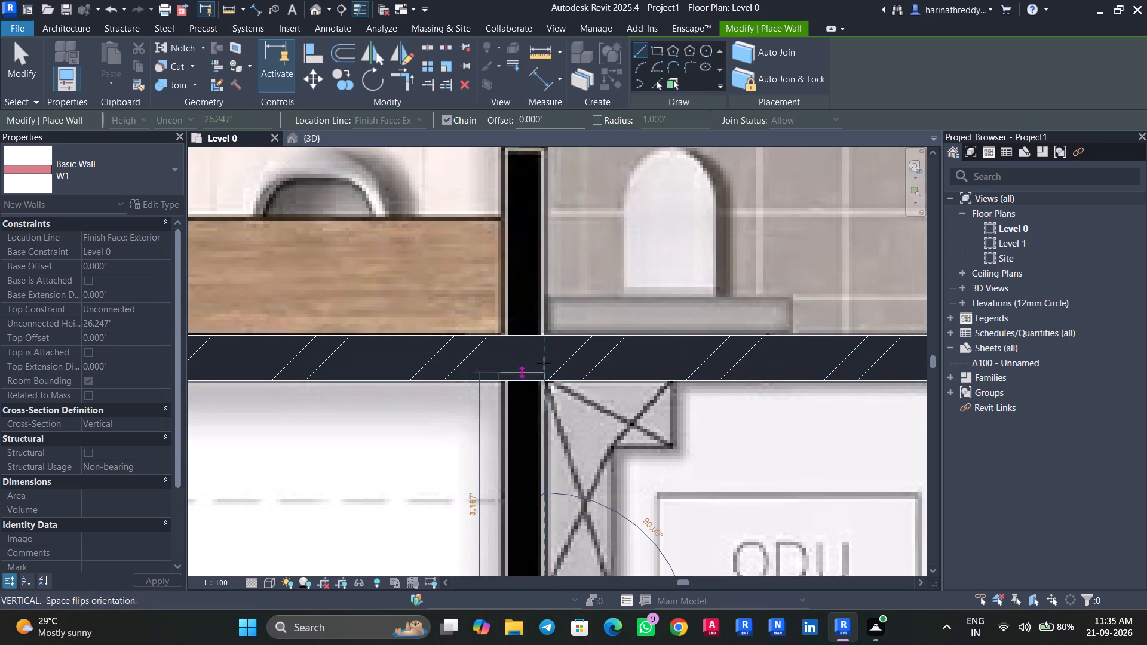
pyautogui.moveTo(546, 205); pyautogui.dragTo(551, 516, button='middle')
pyautogui.scroll(-2, 546, 206)
pyautogui.moveTo(565, 211); pyautogui.dragTo(551, 428, button='middle')
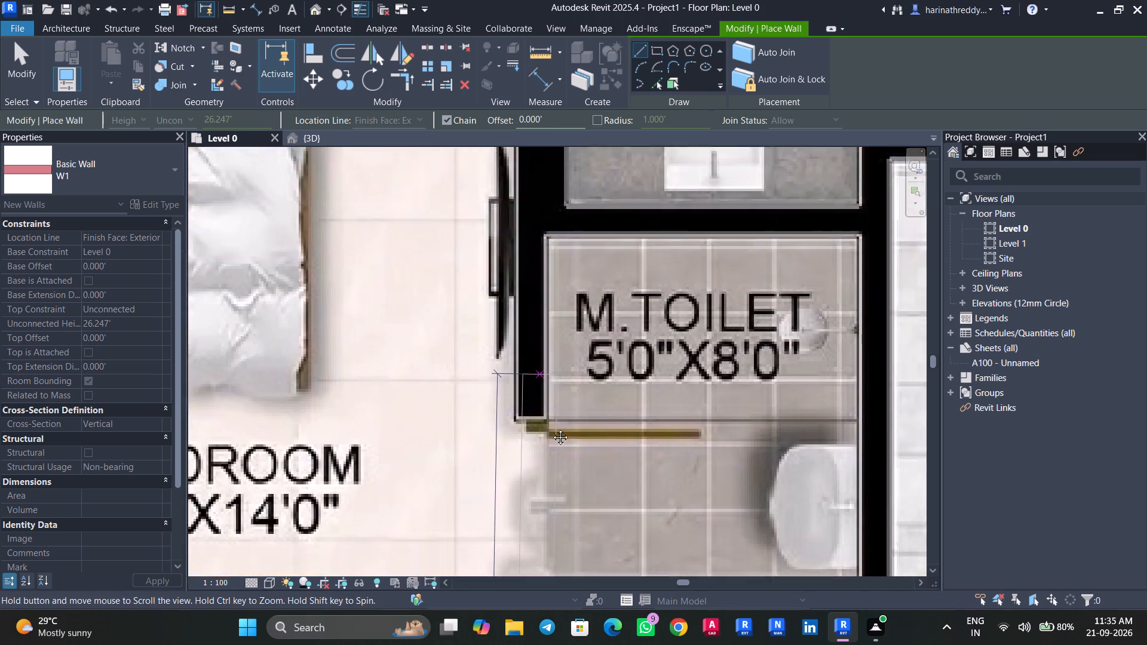
pyautogui.moveTo(551, 428); pyautogui.dragTo(531, 561, button='middle')
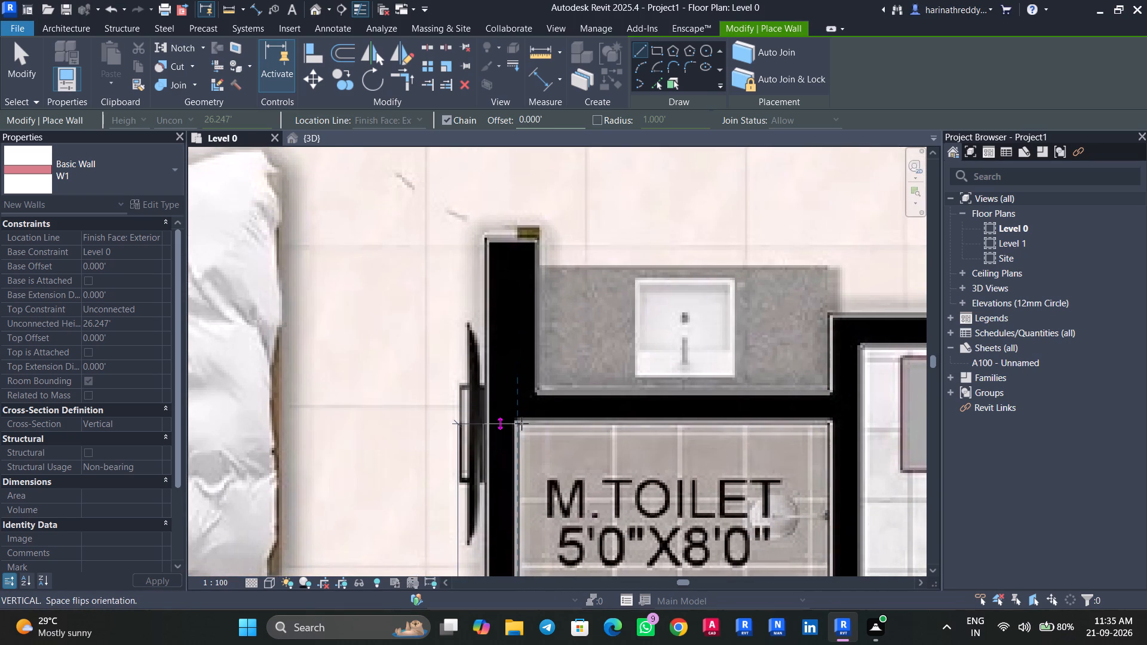
pyautogui.scroll(3, 522, 423)
pyautogui.click(519, 419)
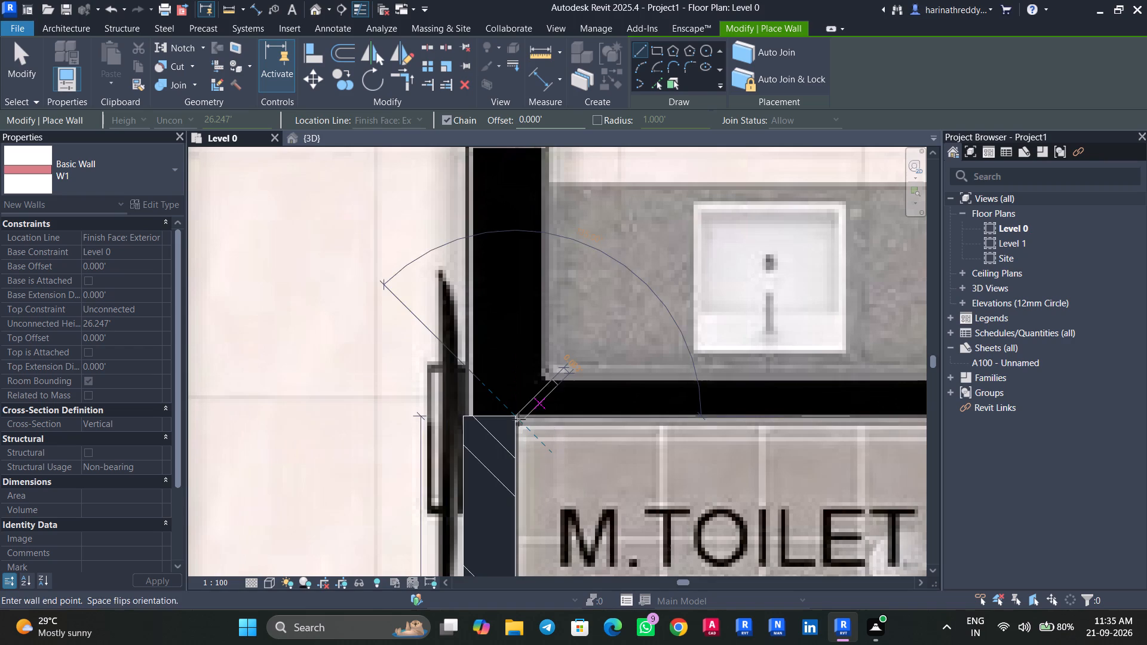
pyautogui.press('Escape')
pyautogui.press('Escape')
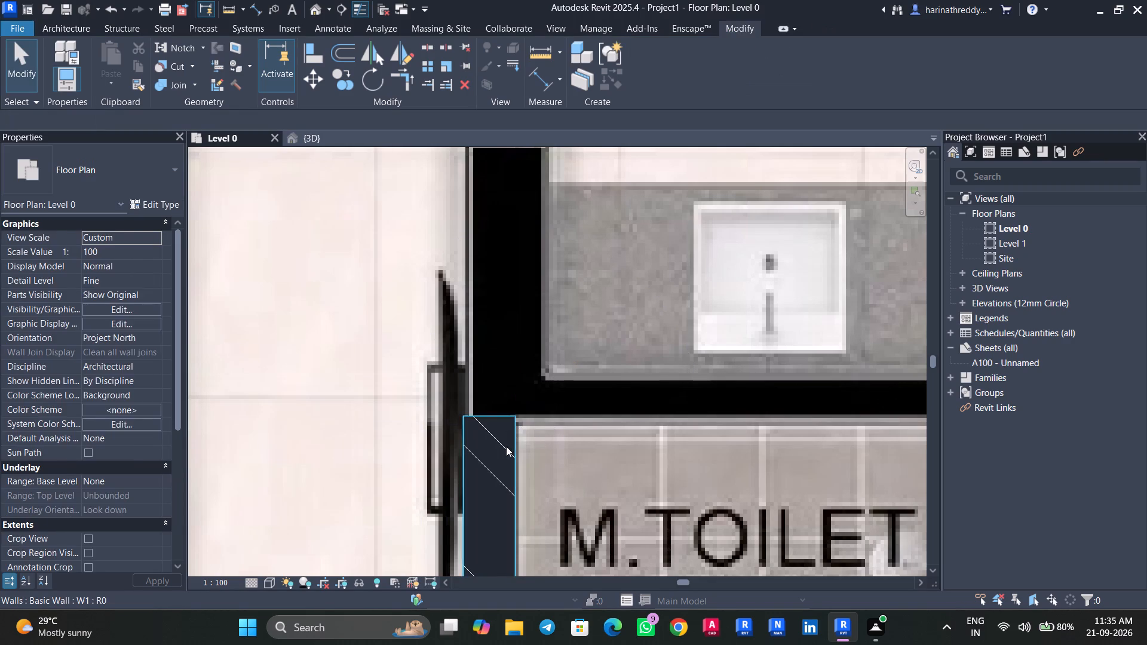
# Nudge the W1 wall on M.Toilet's west side one increment east to line up with the plan image.
pyautogui.click(506, 446)
pyautogui.press('Right')
pyautogui.press('Escape')
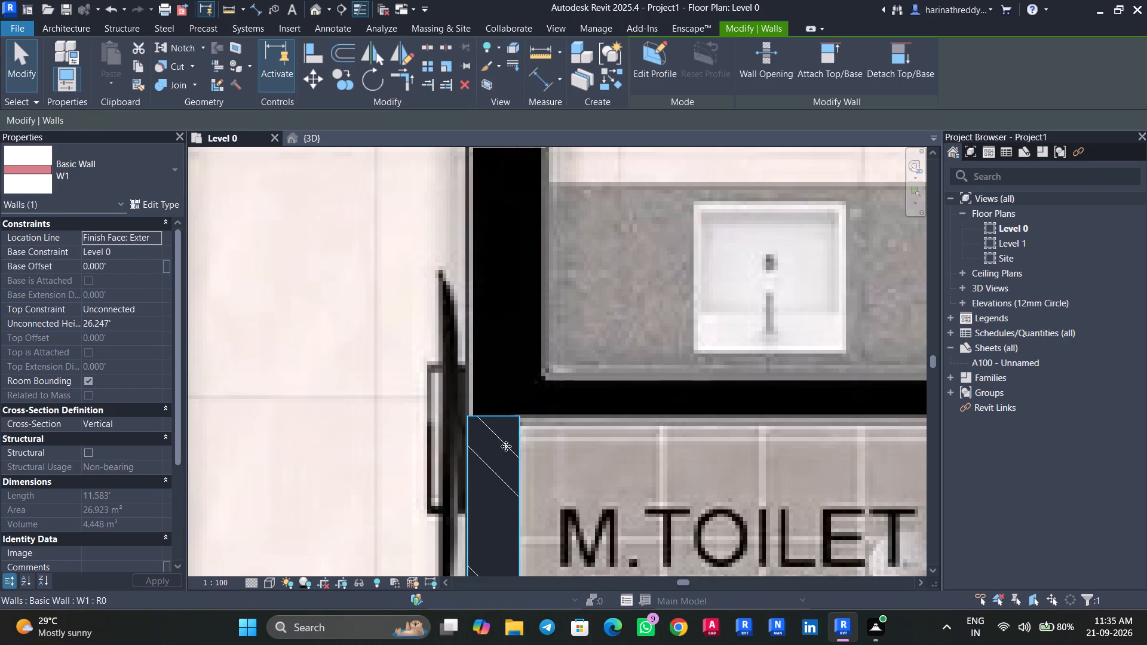
# Draw a W1 wall about 9.94 ft long between M.Toilet and Utility, from the apartment's south wall north to Utility's northwest corner.
pyautogui.scroll(-12, 507, 446)
pyautogui.moveTo(508, 450); pyautogui.dragTo(508, 383, button='middle')
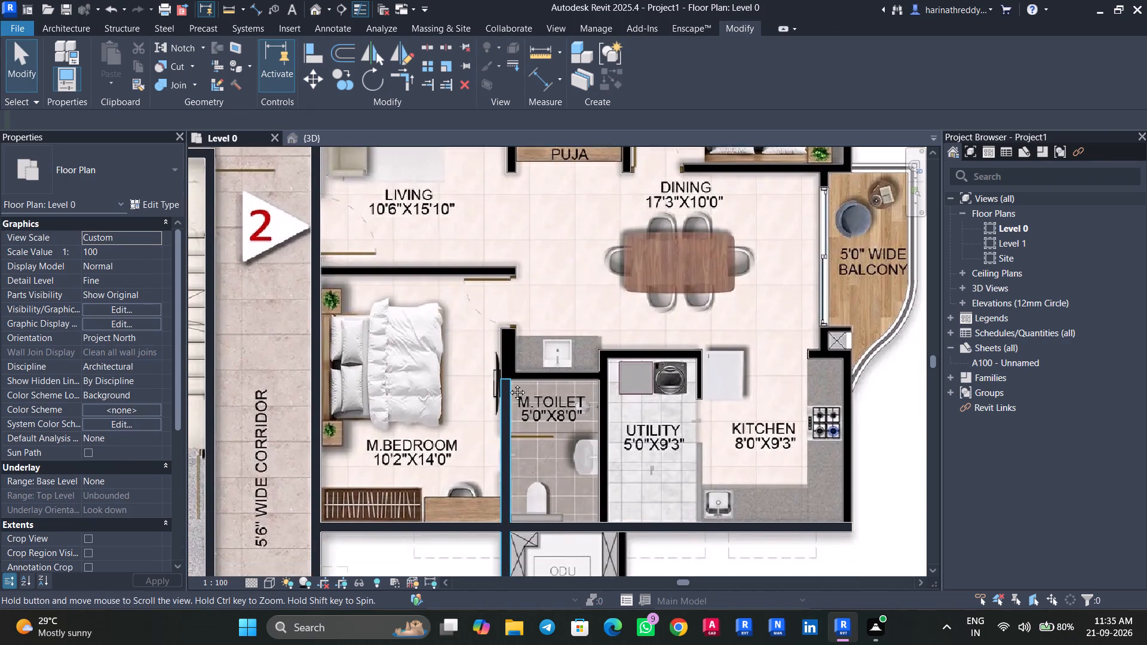
pyautogui.moveTo(508, 383); pyautogui.dragTo(508, 383, button='middle')
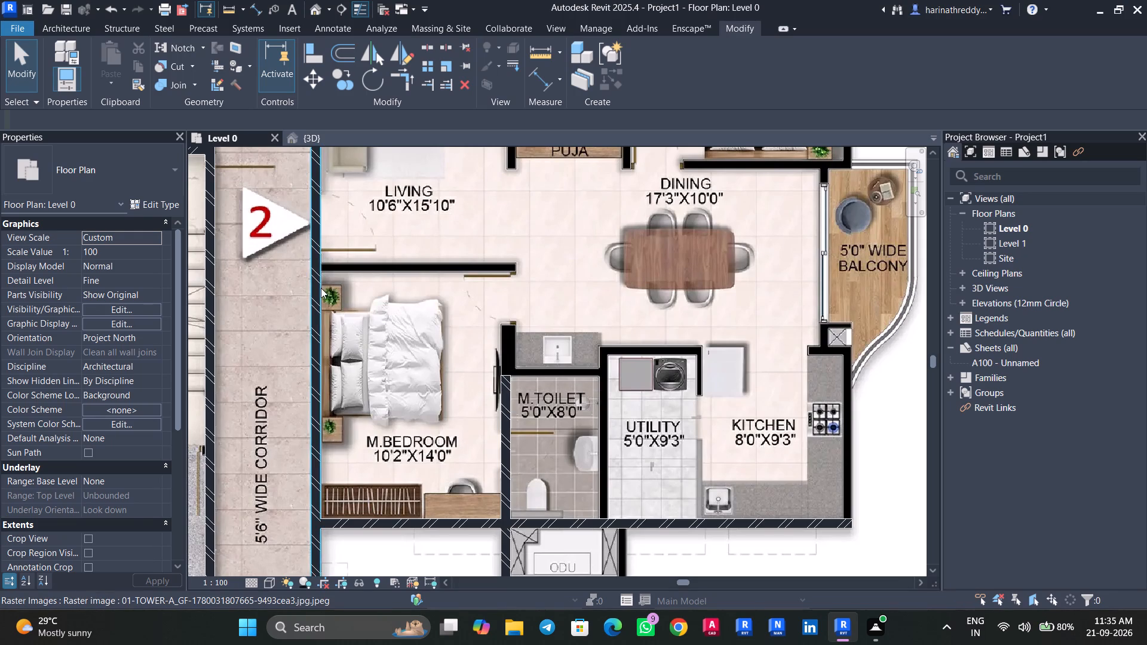
pyautogui.scroll(7, 531, 391)
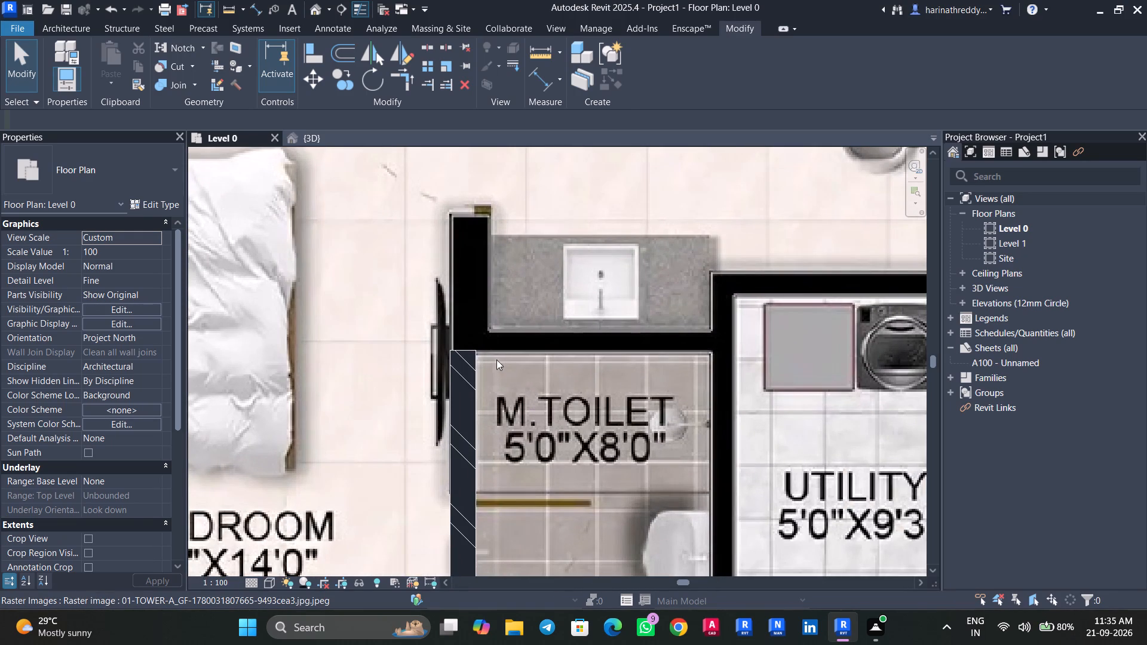
pyautogui.scroll(7, 488, 351)
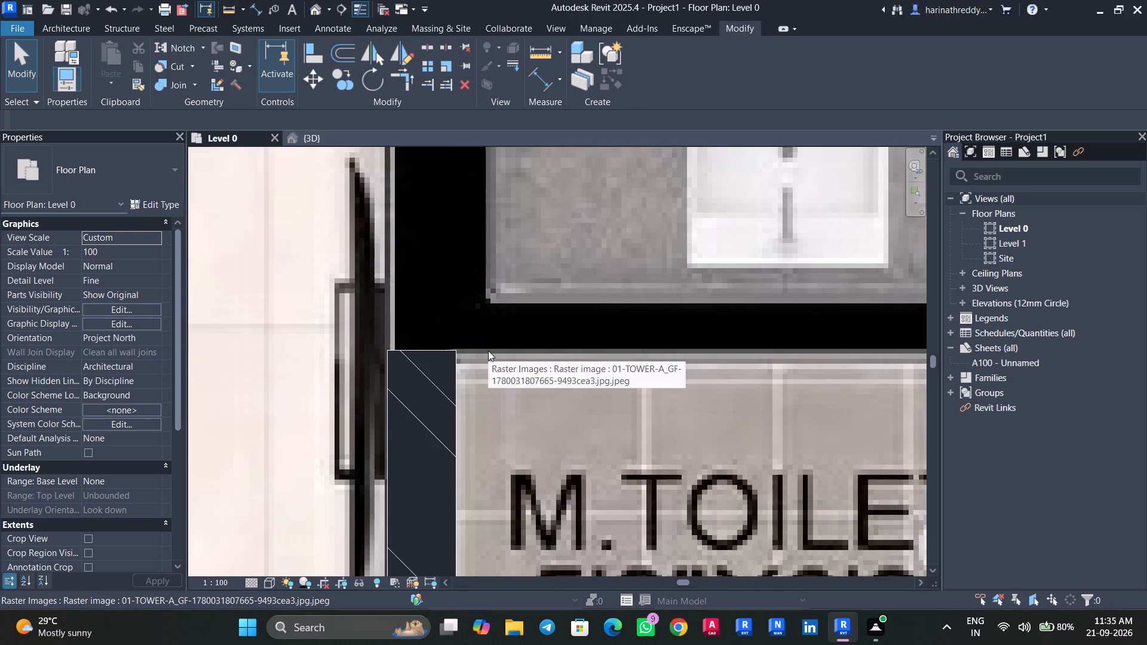
pyautogui.write('WA')
pyautogui.moveTo(593, 333); pyautogui.dragTo(238, 303, button='middle')
pyautogui.scroll(-2, 636, 340)
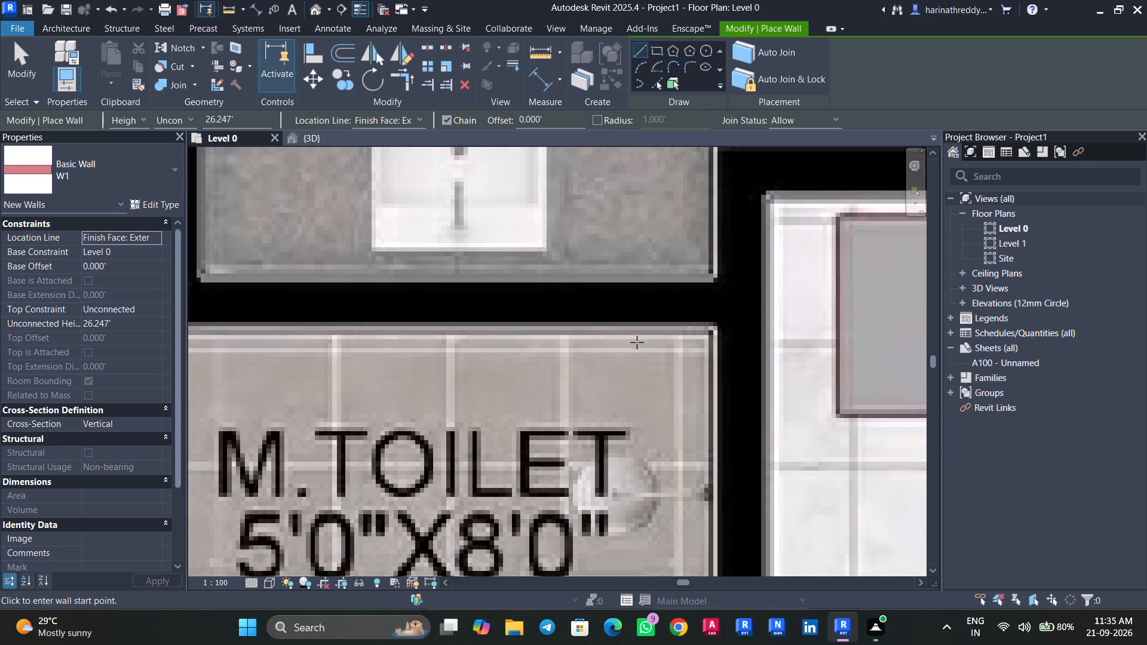
pyautogui.scroll(-9, 637, 342)
pyautogui.scroll(1, 655, 383)
pyautogui.scroll(-5, 655, 383)
pyautogui.moveTo(656, 387); pyautogui.dragTo(571, 317, button='middle')
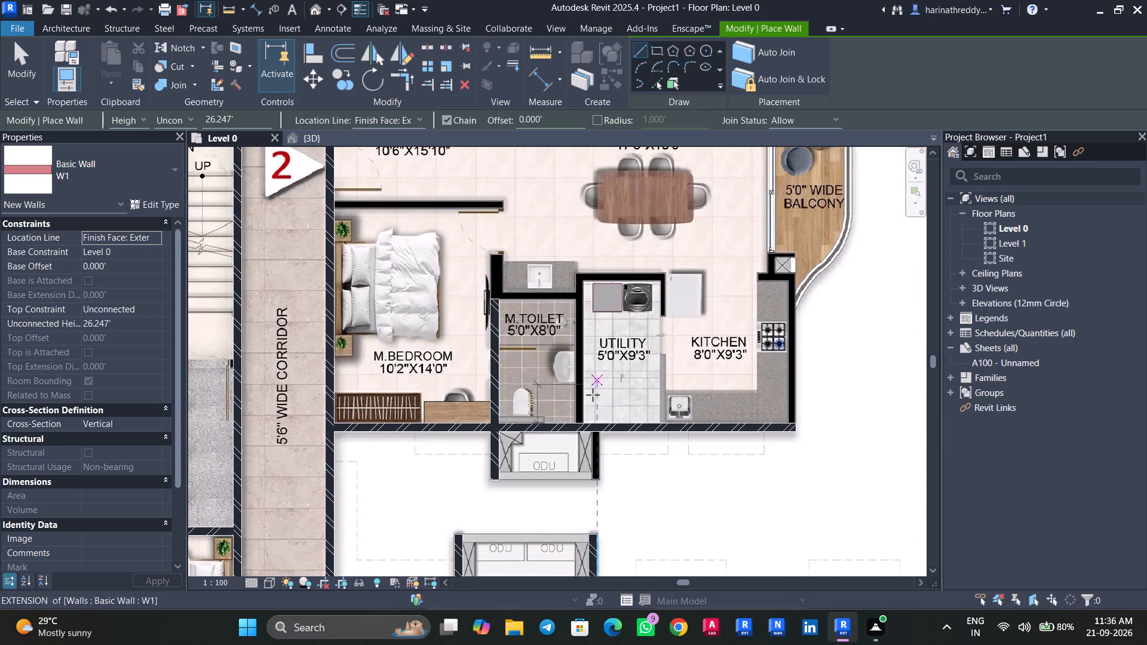
pyautogui.scroll(8, 578, 404)
pyautogui.click(570, 463)
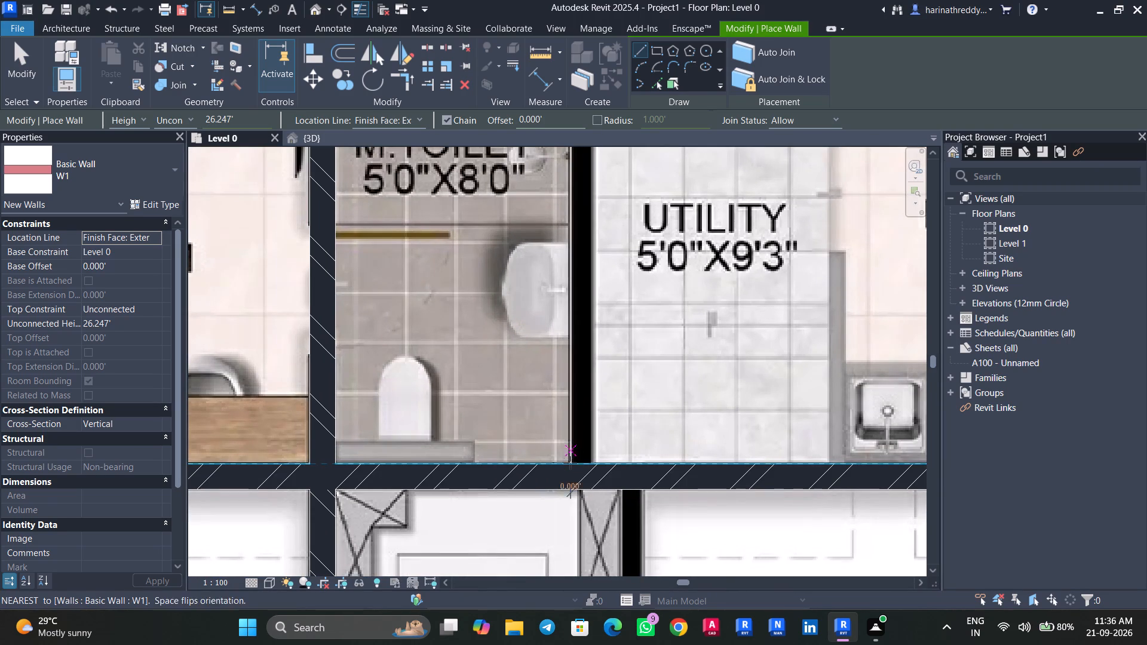
pyautogui.moveTo(566, 349); pyautogui.dragTo(538, 644, button='middle')
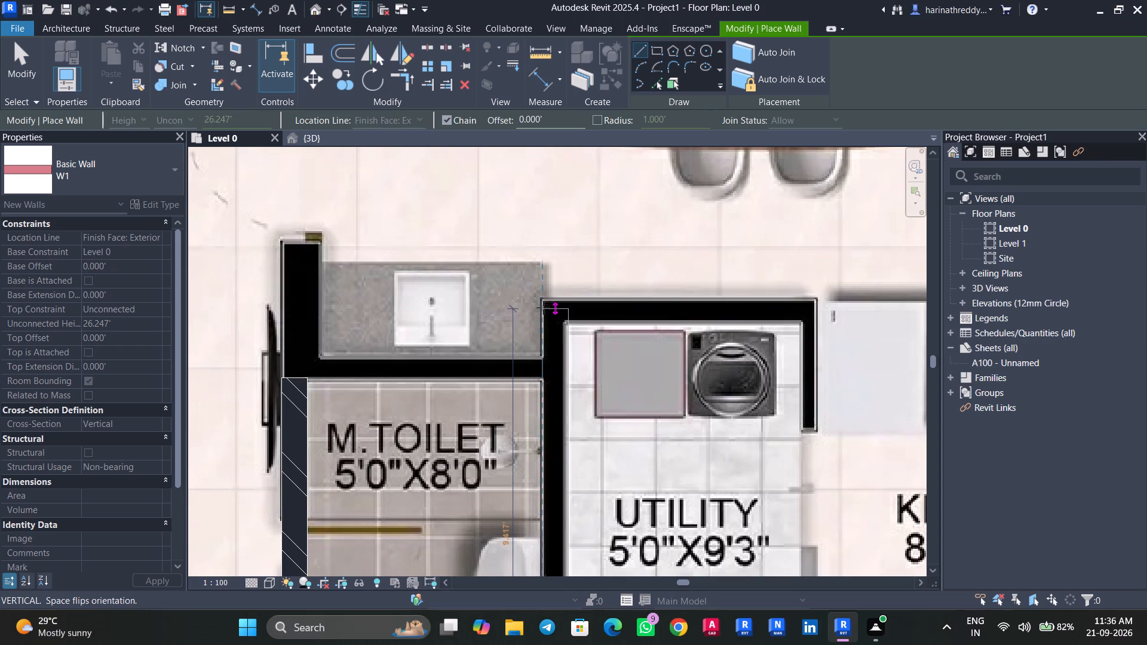
pyautogui.scroll(5, 543, 299)
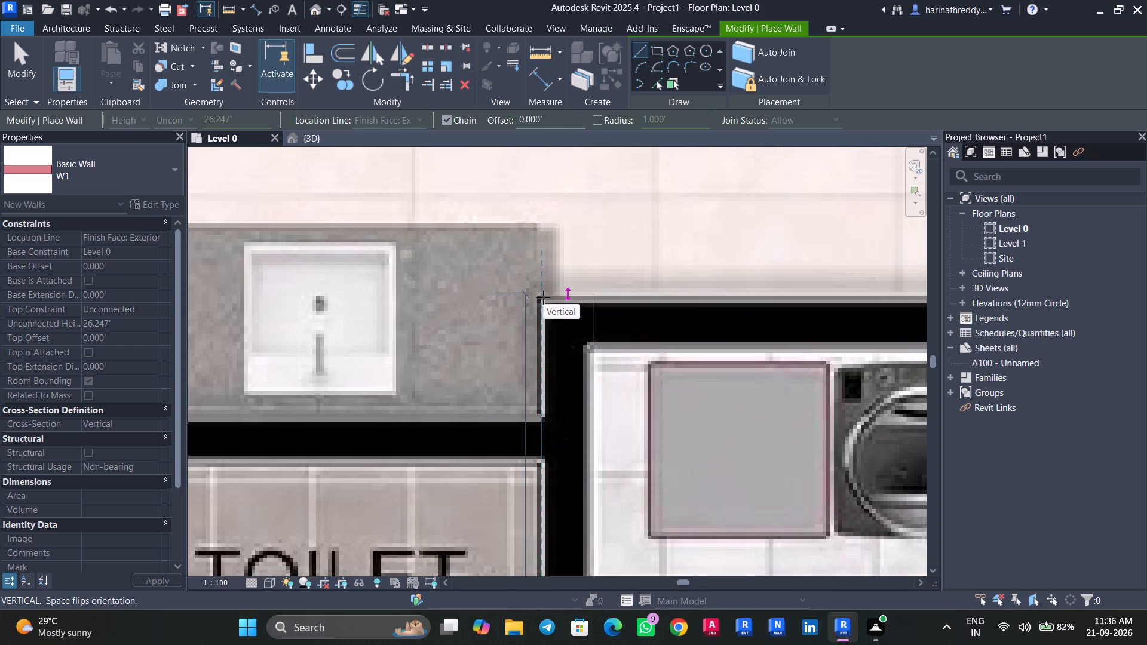
pyautogui.click(543, 294)
pyautogui.press('Escape')
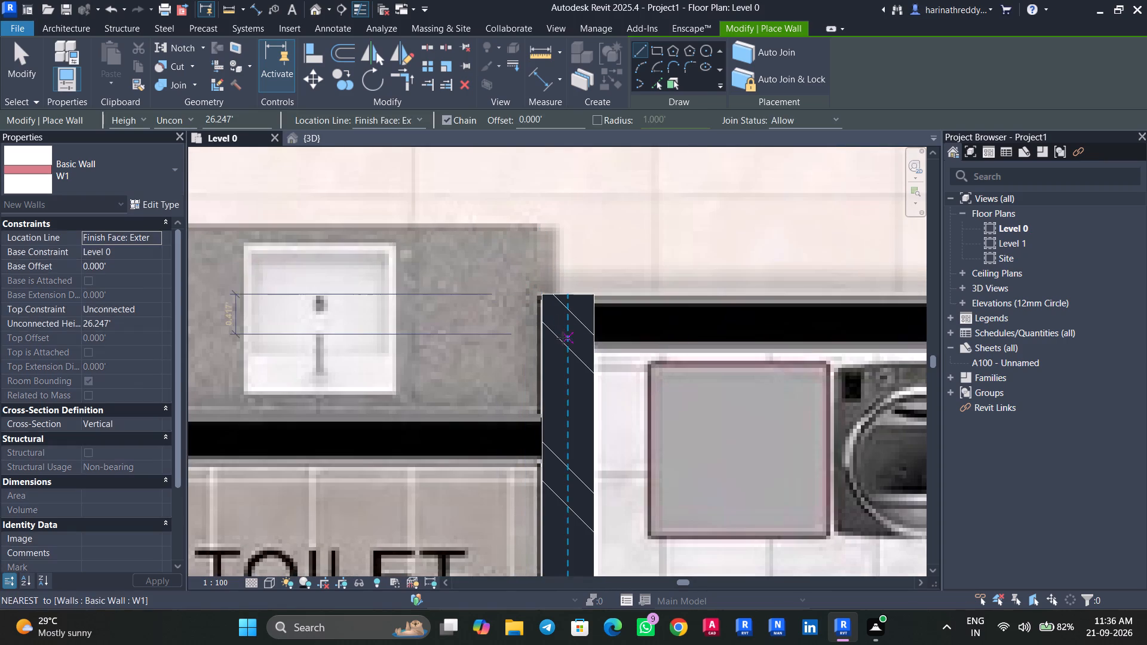
pyautogui.press('Escape')
# Nudge the new wall between M.Toilet and Utility one increment west to match the plan image.
pyautogui.click(563, 338)
pyautogui.press('Left')
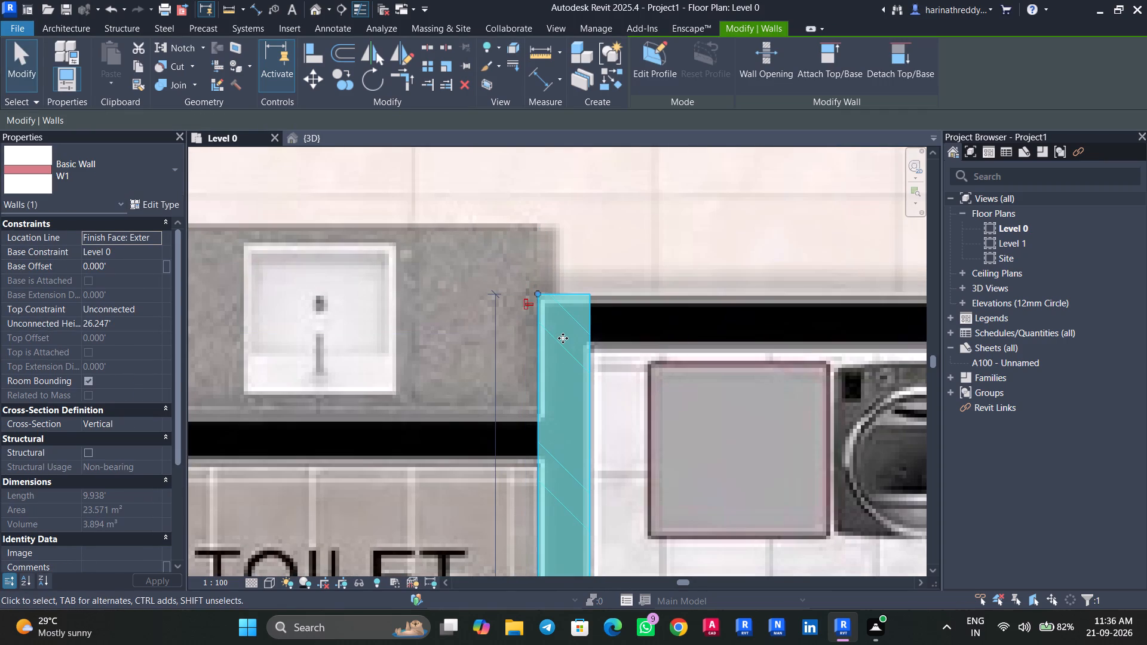
pyautogui.press('Escape')
# Draw a W1 wall about 4.92 ft long along M.Toilet's north side, from the Utility wall west to the thick wall stub.
pyautogui.scroll(-2, 541, 380)
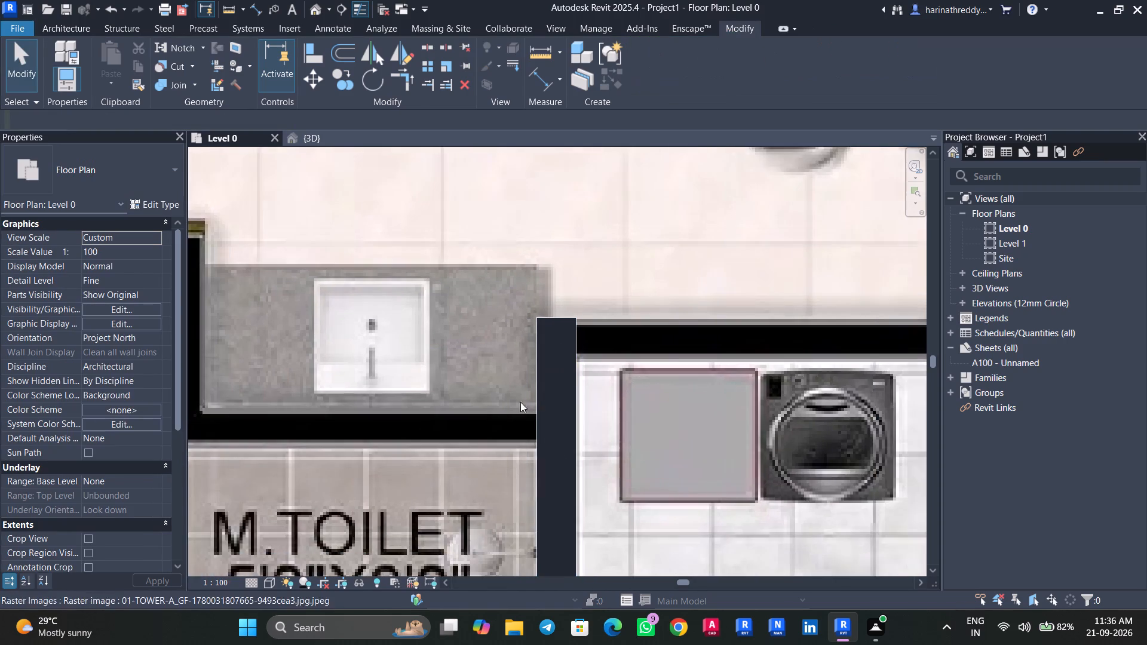
pyautogui.moveTo(520, 402); pyautogui.dragTo(635, 402, button='middle')
pyautogui.write('WA')
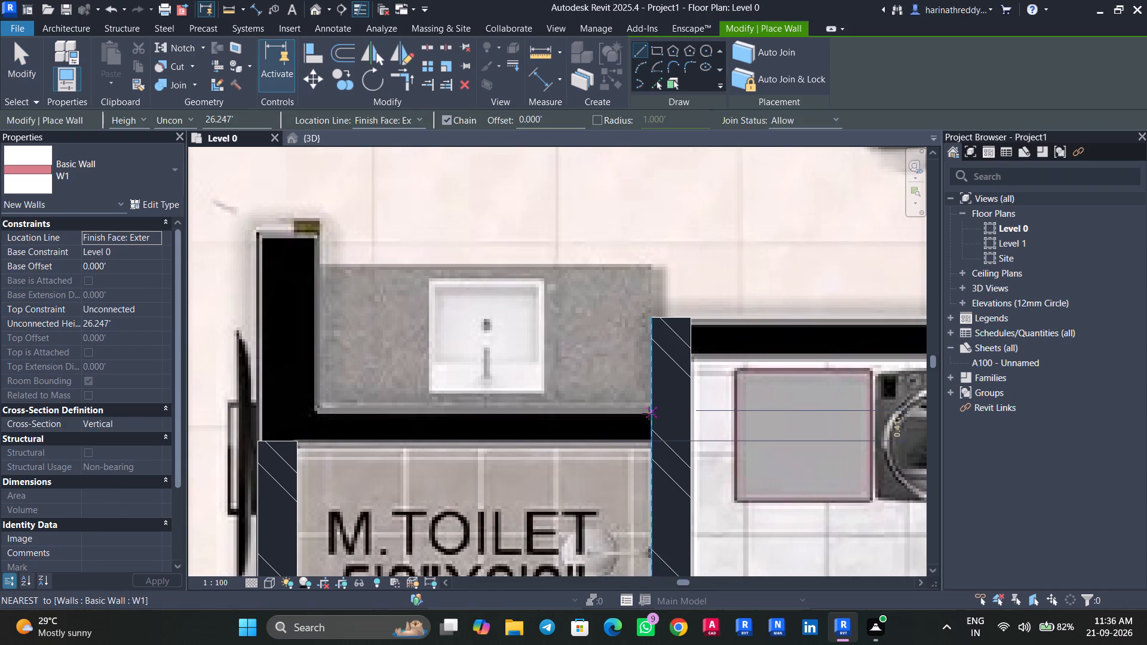
pyautogui.click(651, 413)
pyautogui.press('space')
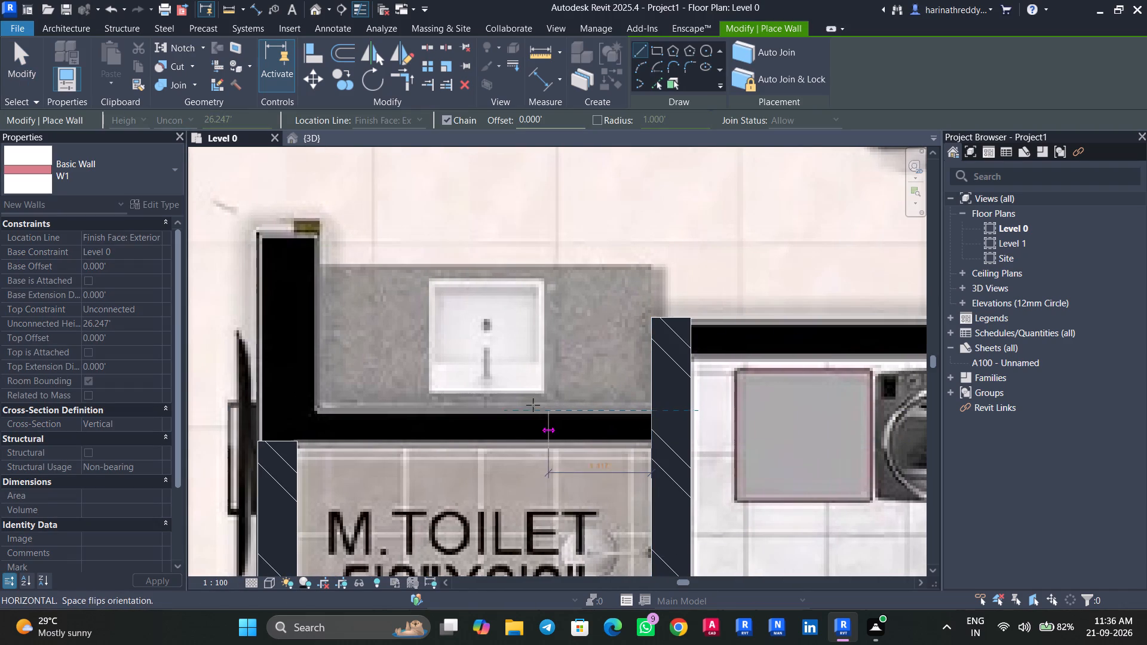
pyautogui.moveTo(315, 426); pyautogui.dragTo(583, 456, button='middle')
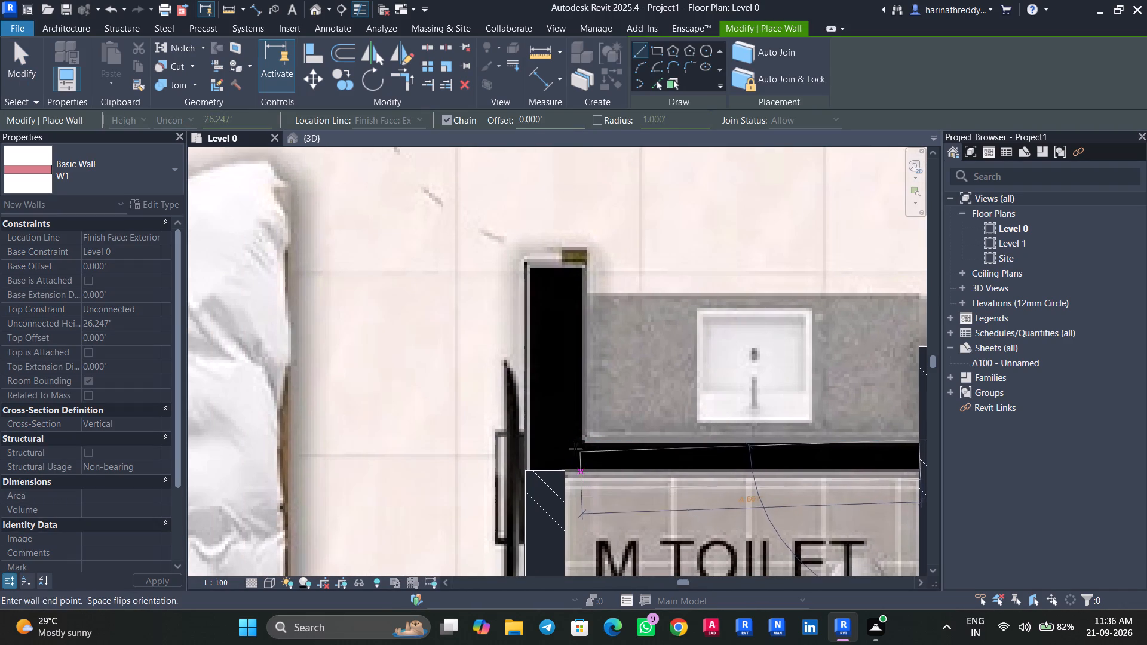
pyautogui.scroll(6, 579, 447)
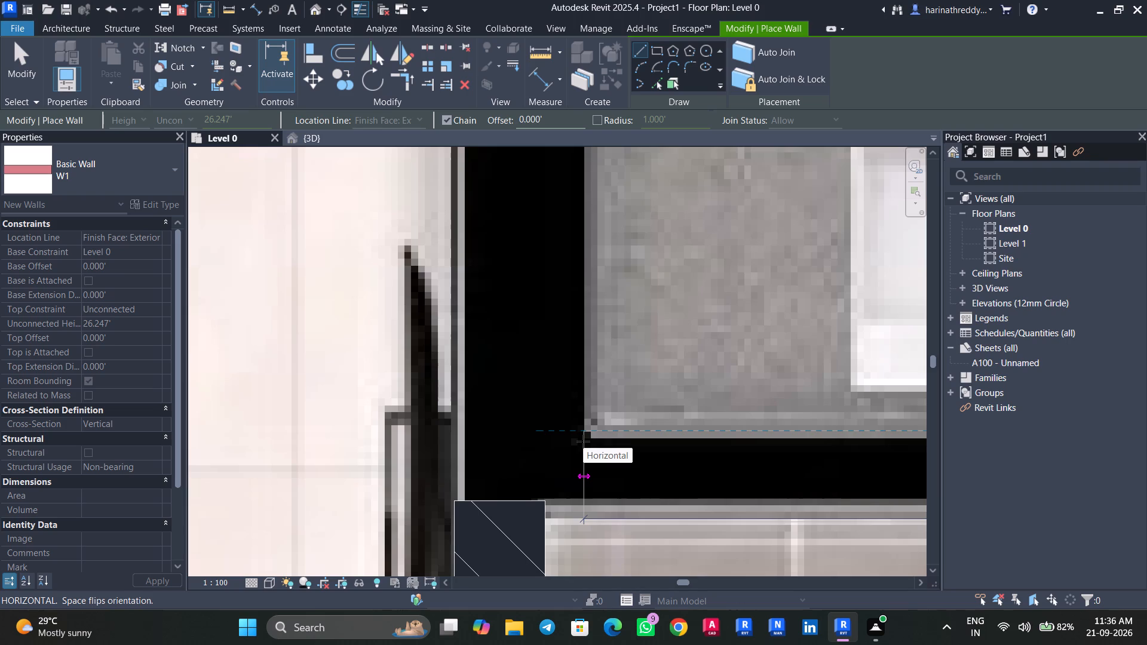
pyautogui.click(583, 441)
pyautogui.press('Escape')
pyautogui.press('Escape')
# Nudge M.Toilet's new north wall one increment north to align with the plan image.
pyautogui.click(606, 450)
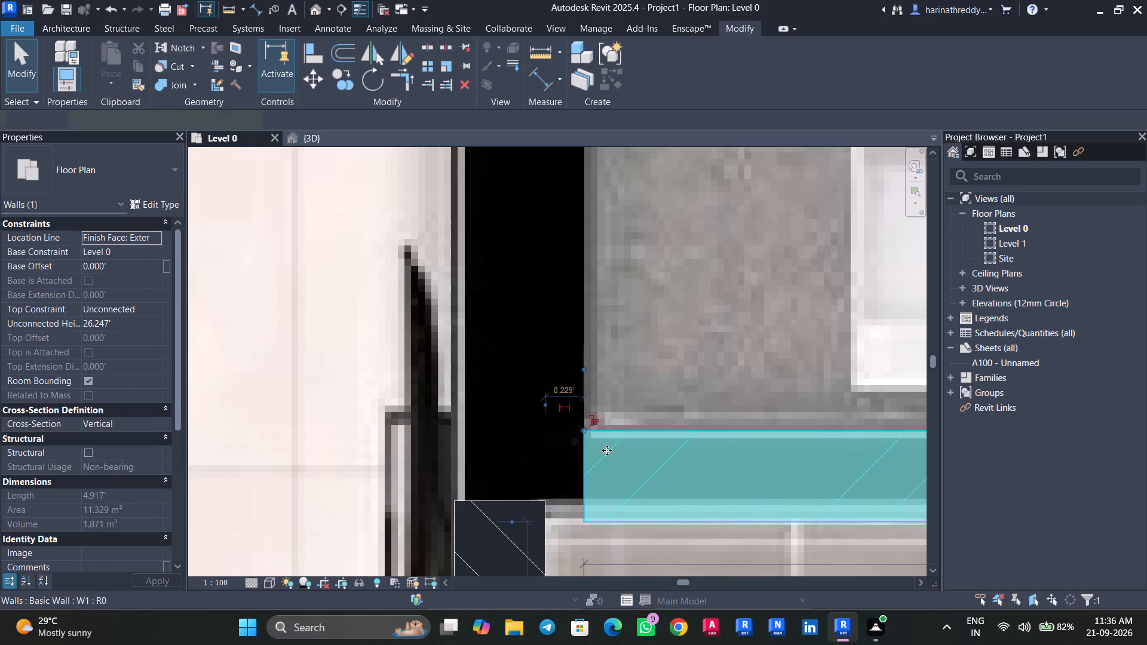
pyautogui.press('Up')
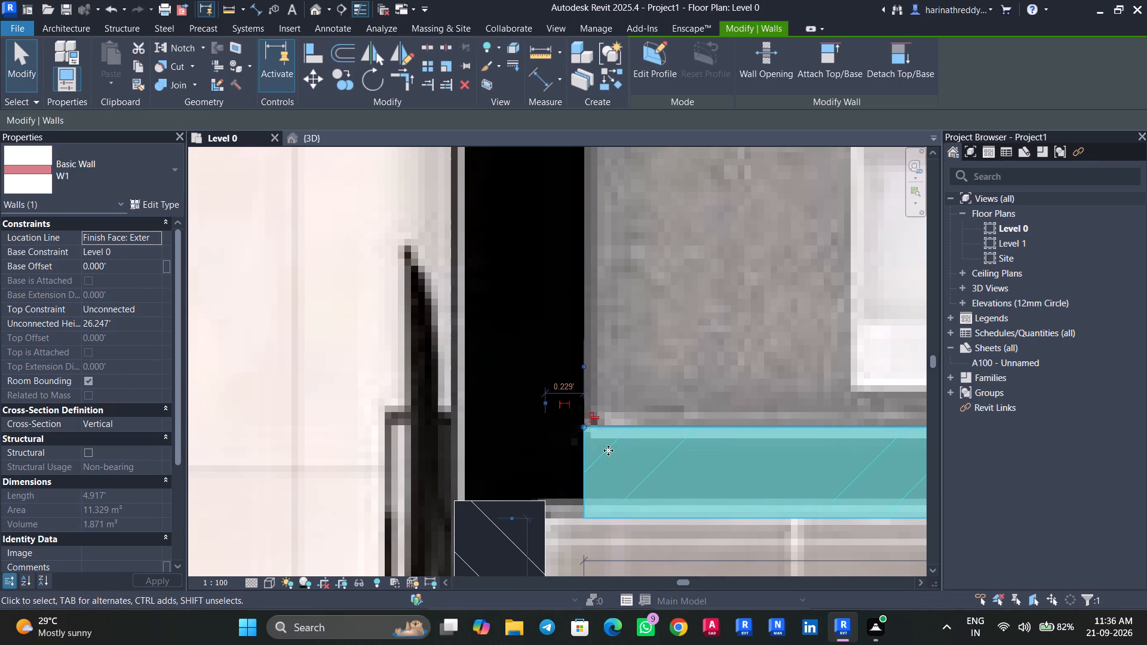
pyautogui.press('Escape')
# Measure the thickness of the thick wall stub west of the washbasin counter on the plan image.
pyautogui.scroll(-1, 565, 440)
pyautogui.moveTo(565, 440); pyautogui.dragTo(610, 615, button='middle')
pyautogui.scroll(-1, 565, 440)
pyautogui.click(498, 411)
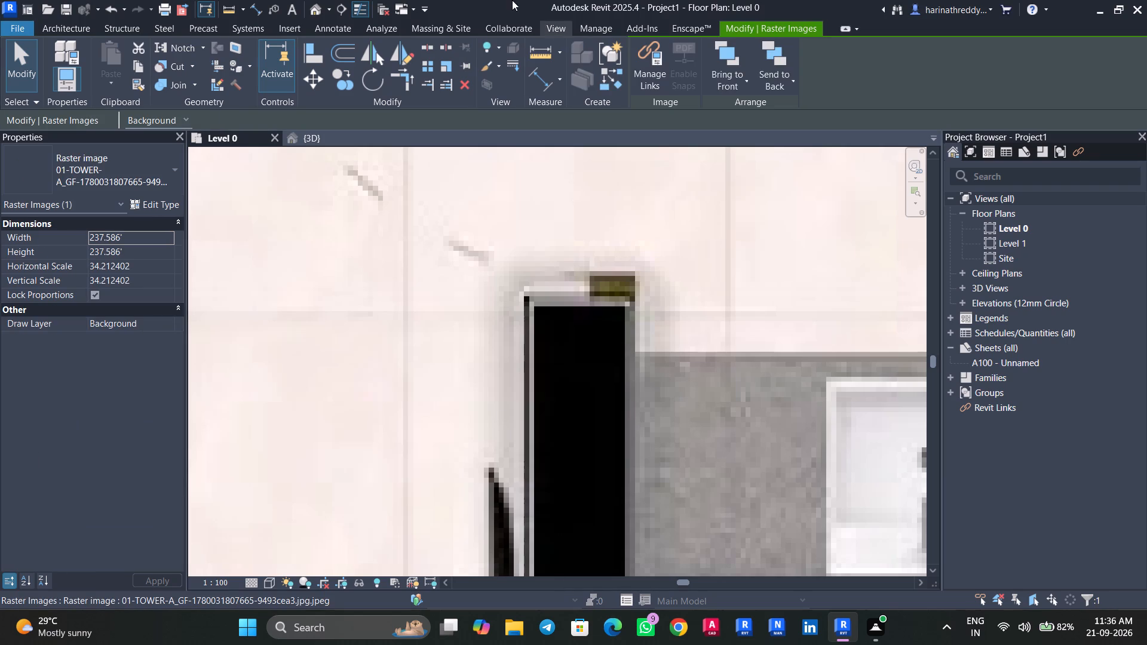
pyautogui.click(445, 72)
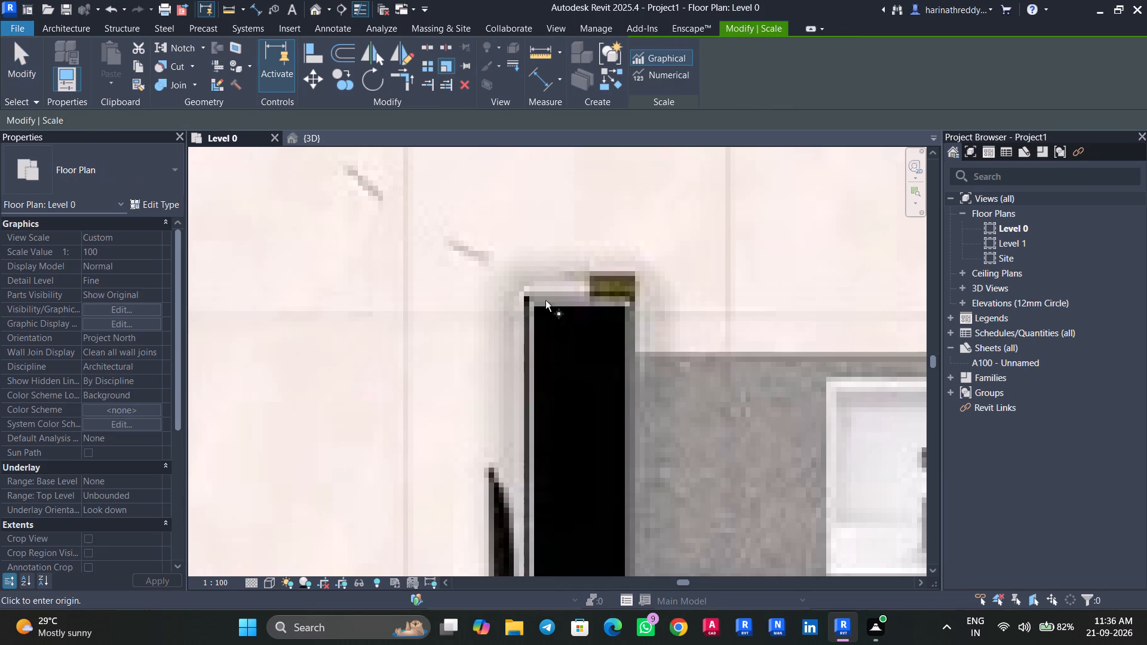
pyautogui.scroll(4, 537, 311)
pyautogui.click(517, 351)
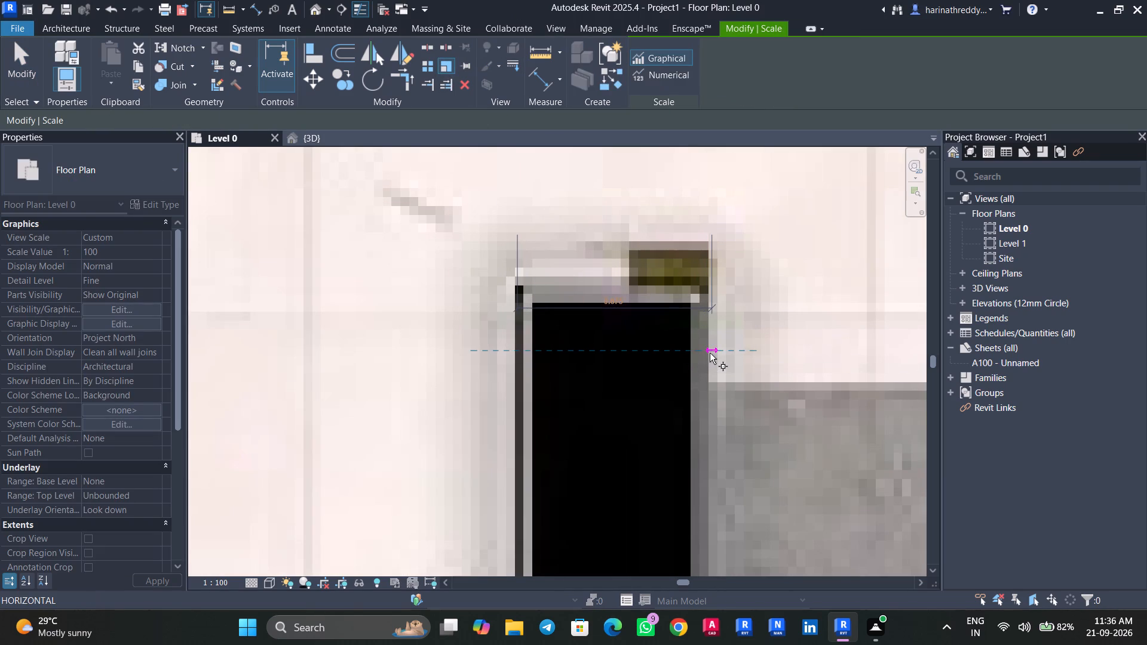
pyautogui.scroll(7, 710, 353)
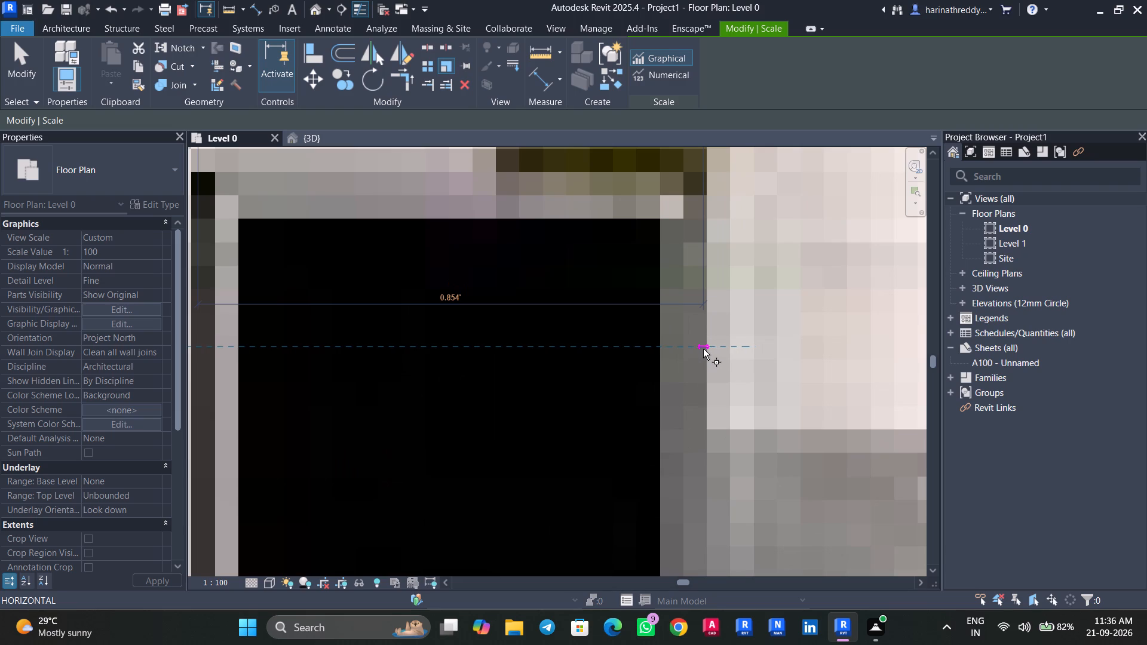
pyautogui.press('Escape')
# Duplicate wall type W1 as W3 and set its Brick, Common structure layer thickness to 0.854'.
pyautogui.write('WA')
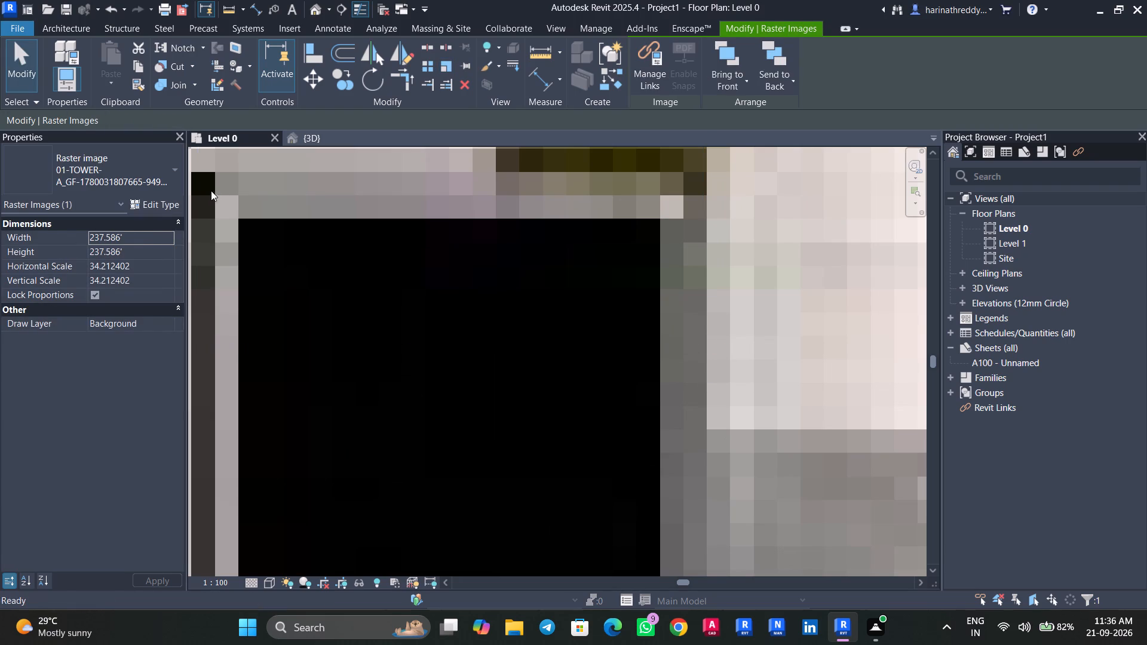
pyautogui.click(150, 201)
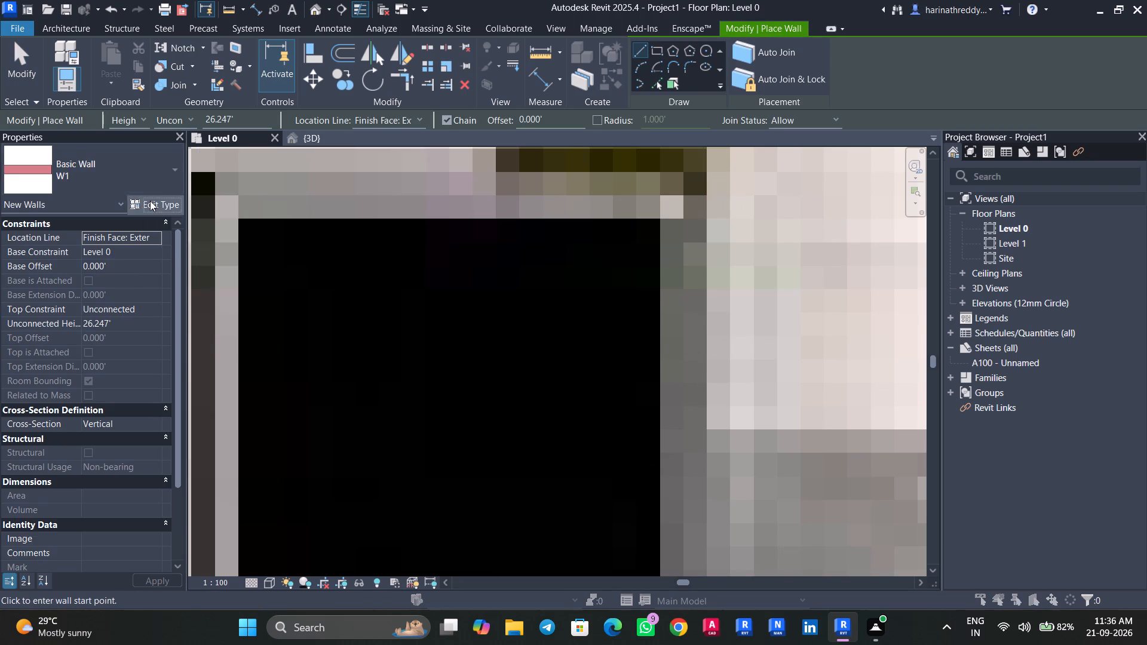
pyautogui.click(1130, 146)
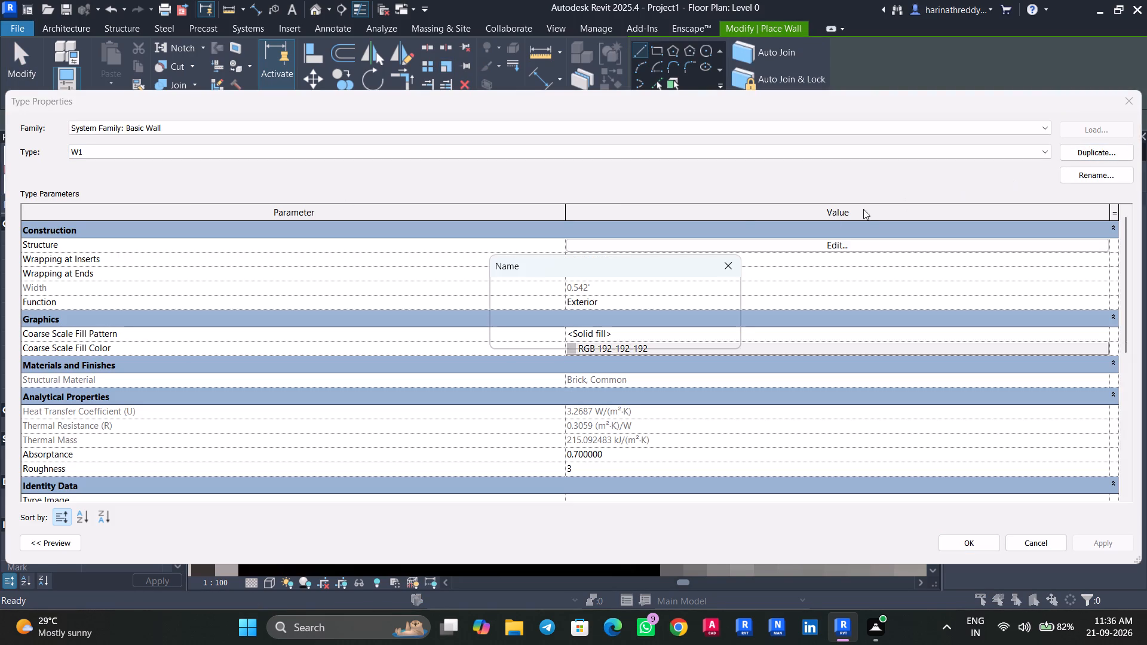
pyautogui.write('W3')
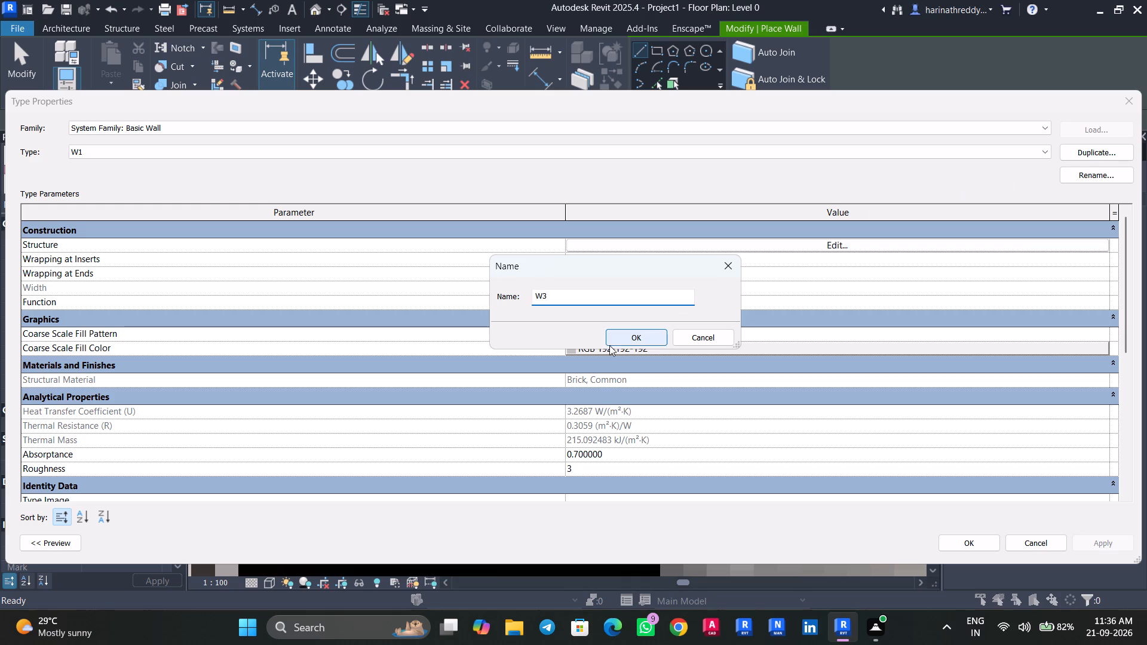
pyautogui.click(621, 339)
pyautogui.click(790, 241)
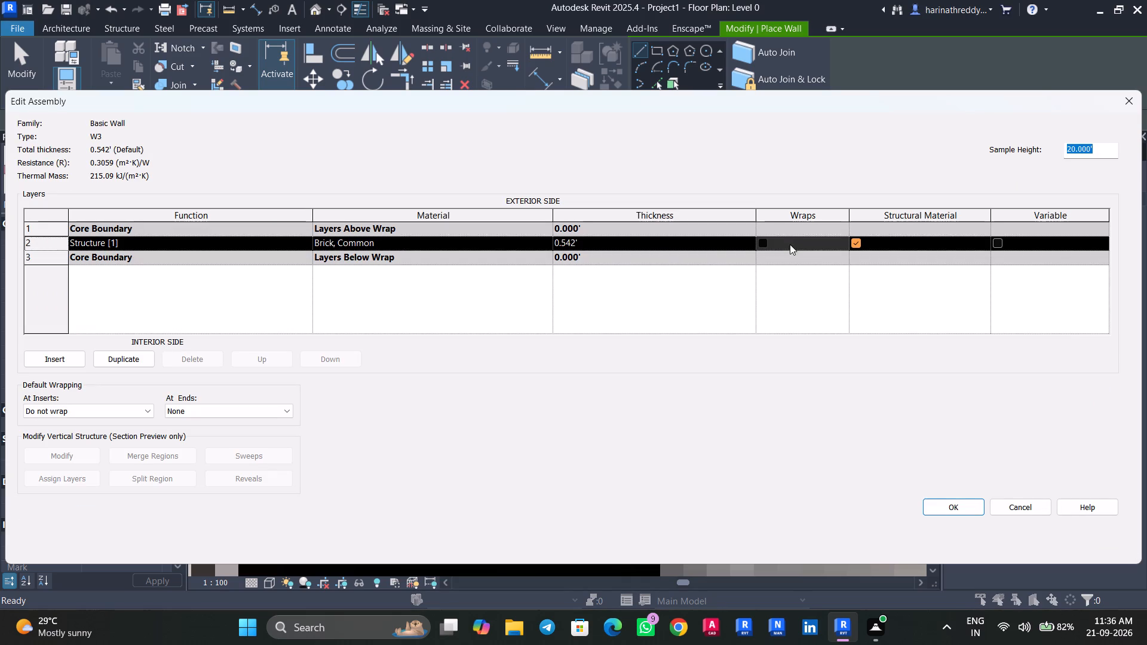
pyautogui.tripleClick(625, 245)
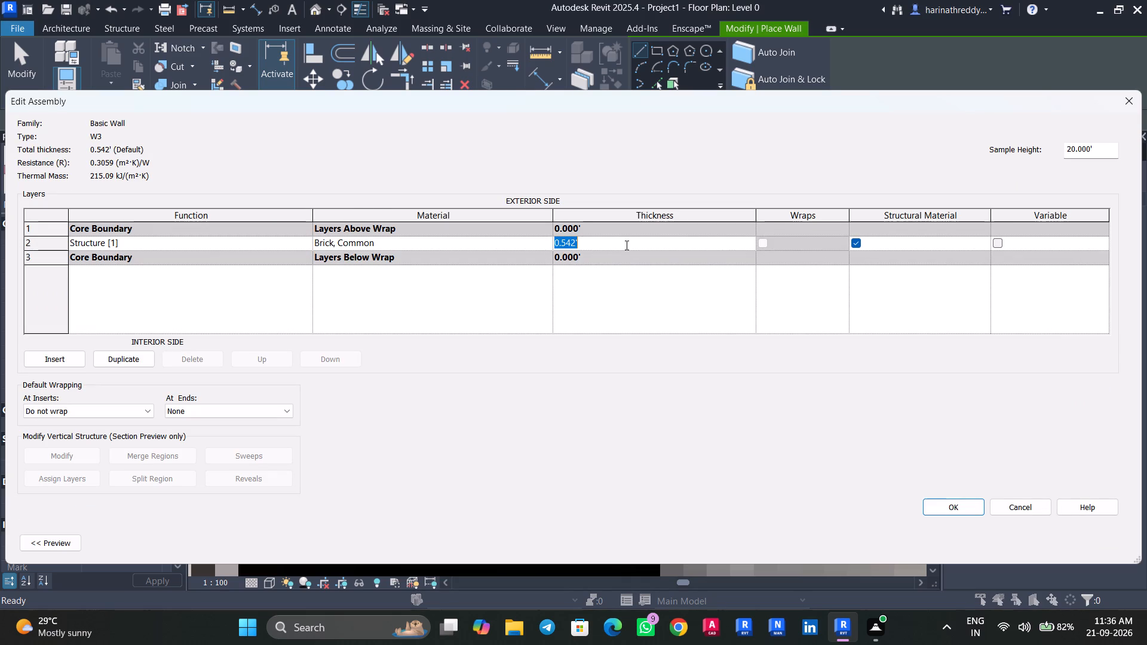
pyautogui.write('0.')
pyautogui.write("854'")
pyautogui.press('Return')
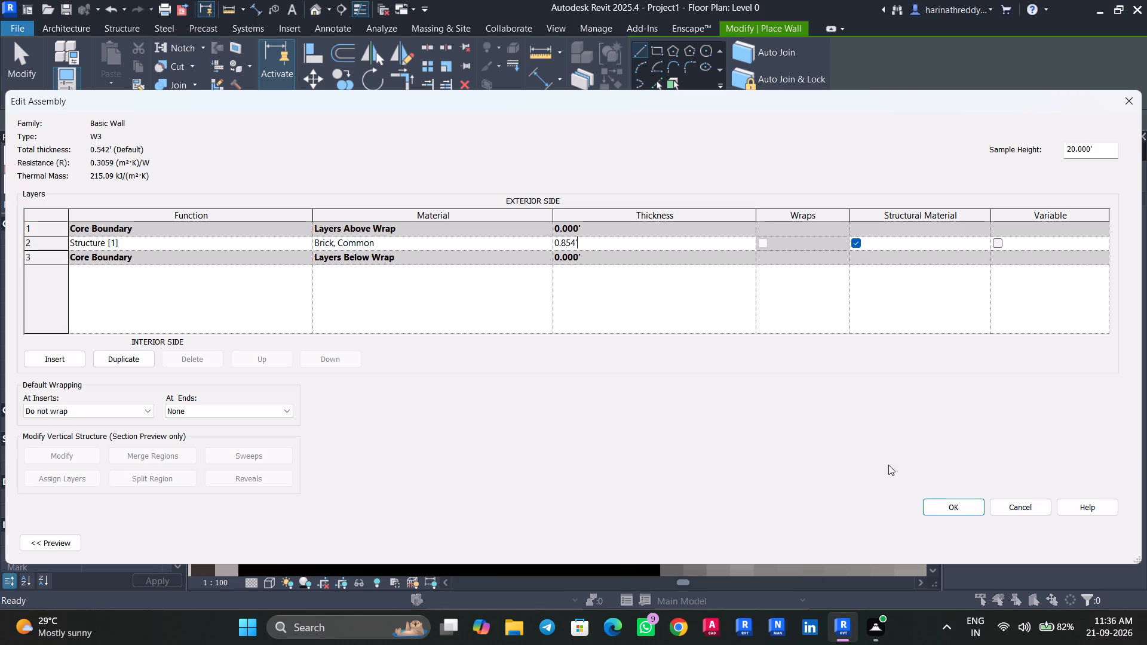
pyautogui.click(946, 505)
pyautogui.click(1105, 547)
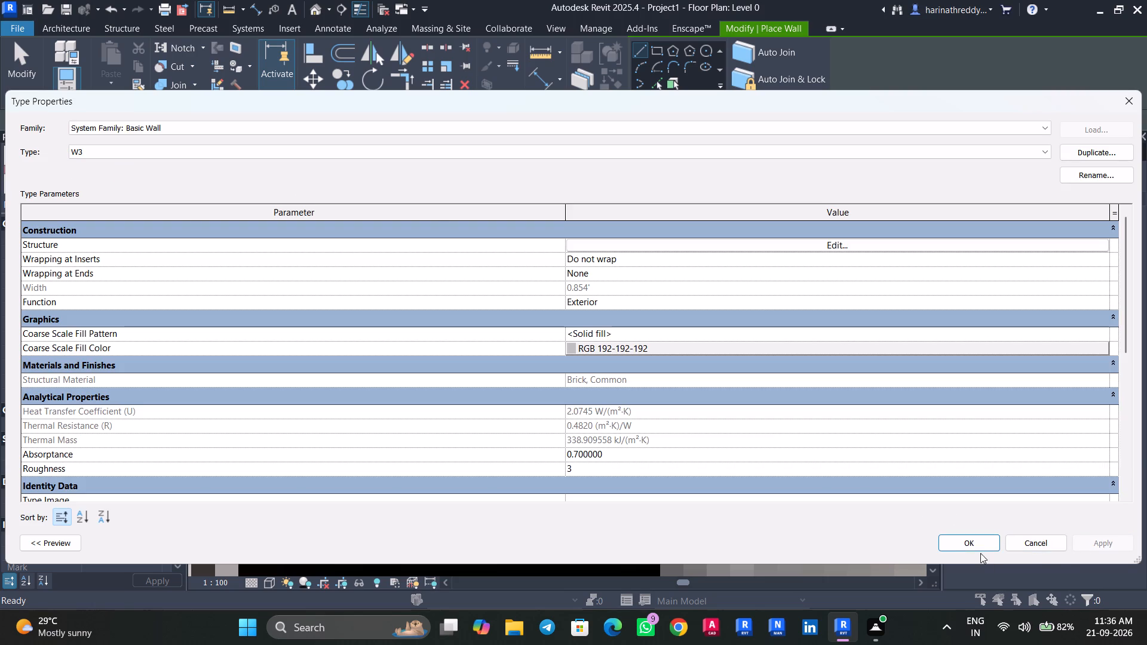
pyautogui.click(979, 548)
# Draw a W3 wall about 2.7 ft long over the thick stub west of the washbasin counter, from its north end south to M.Toilet's north wall.
pyautogui.scroll(-8, 441, 302)
pyautogui.scroll(-1, 371, 293)
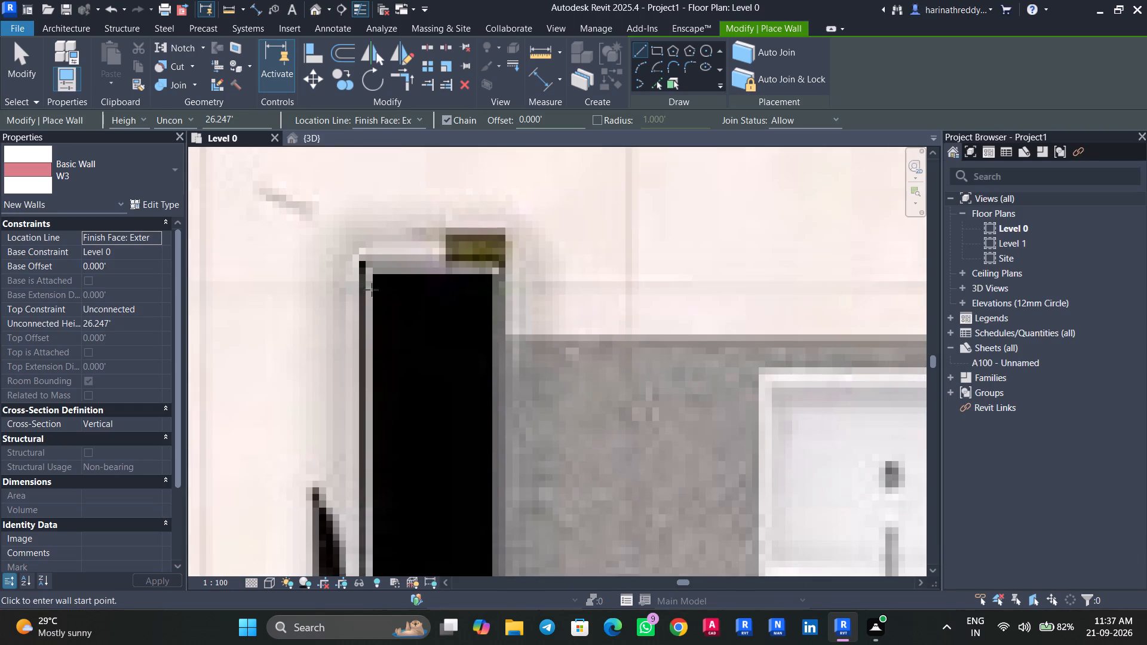
pyautogui.click(360, 260)
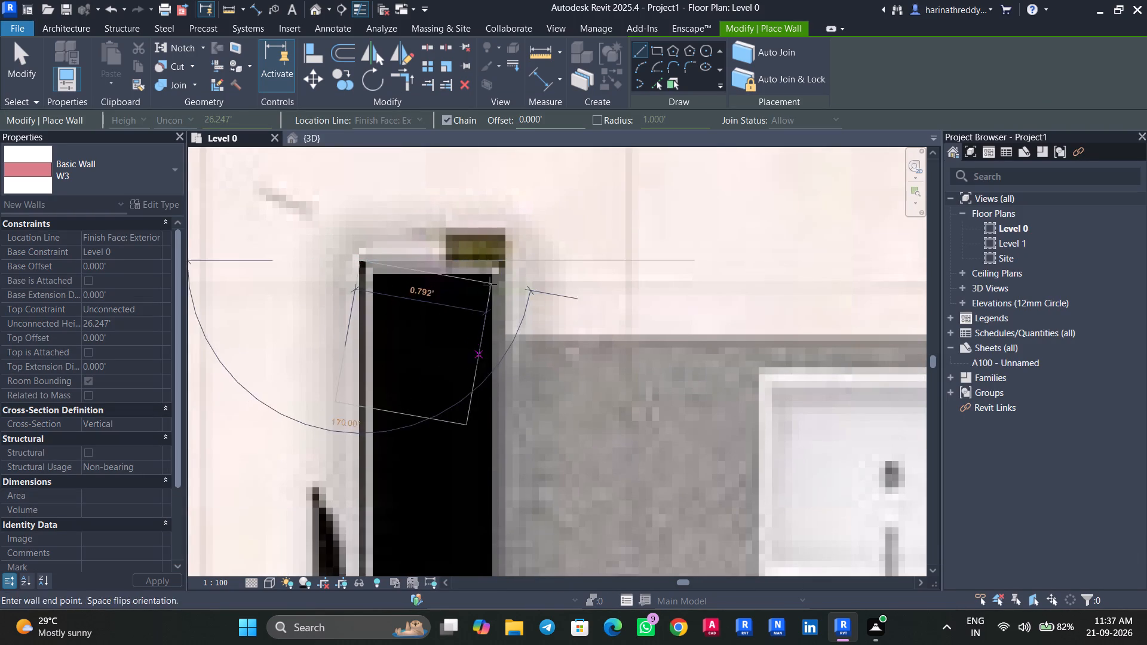
pyautogui.press('Escape')
pyautogui.click(497, 263)
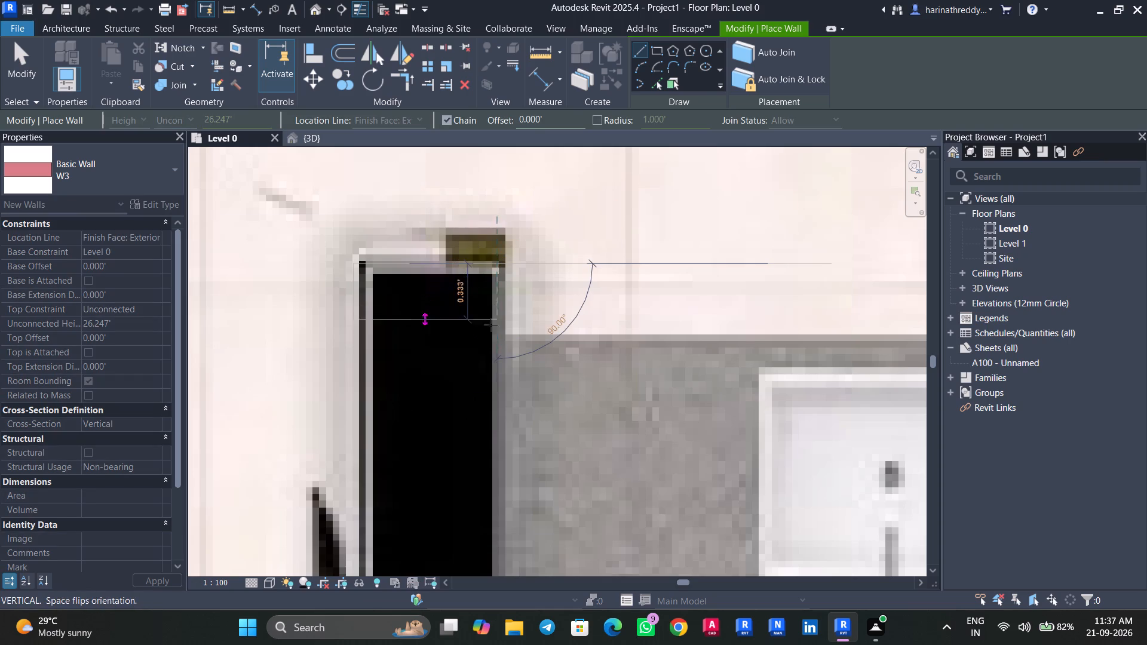
pyautogui.scroll(-7, 496, 400)
pyautogui.moveTo(496, 404); pyautogui.dragTo(496, 340, button='middle')
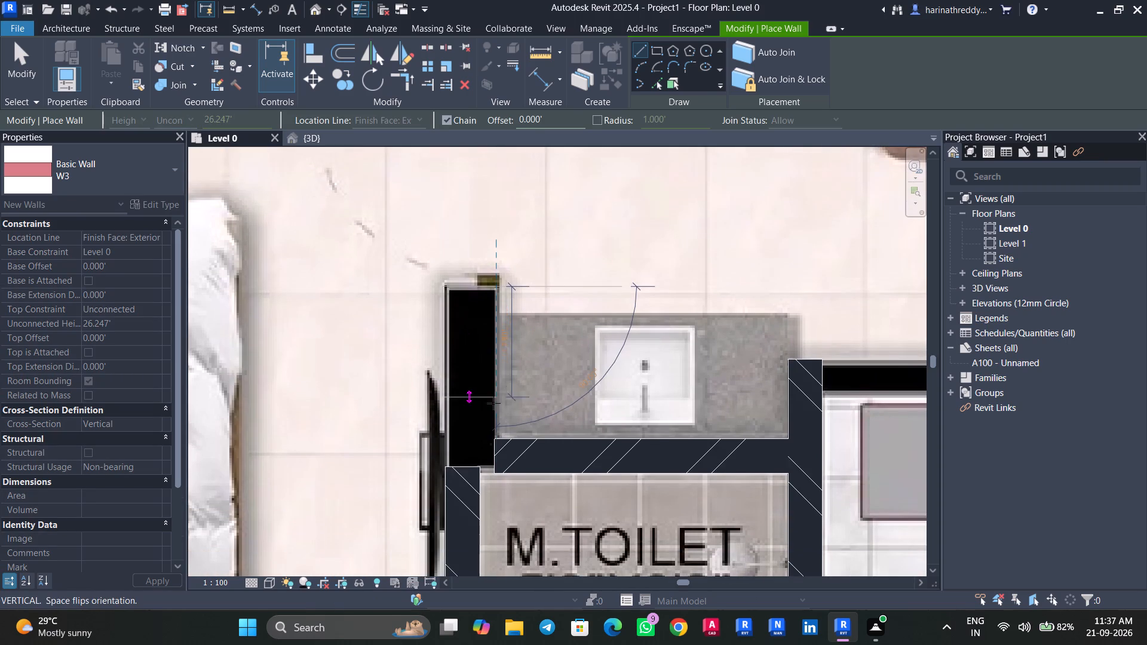
pyautogui.scroll(4, 491, 469)
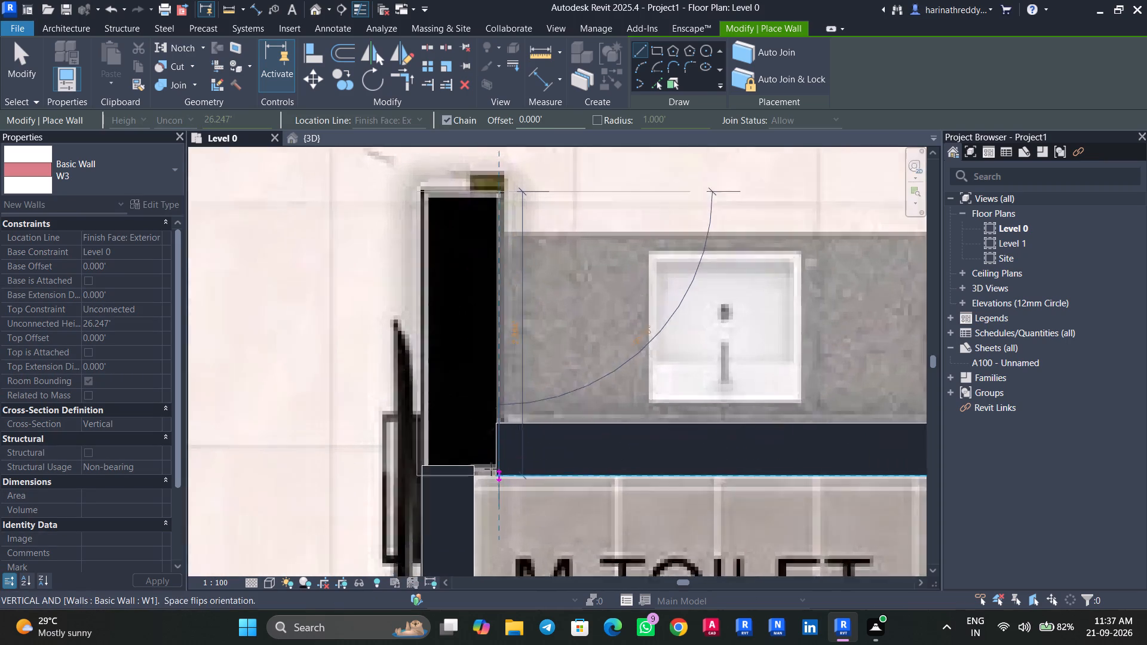
pyautogui.scroll(4, 491, 469)
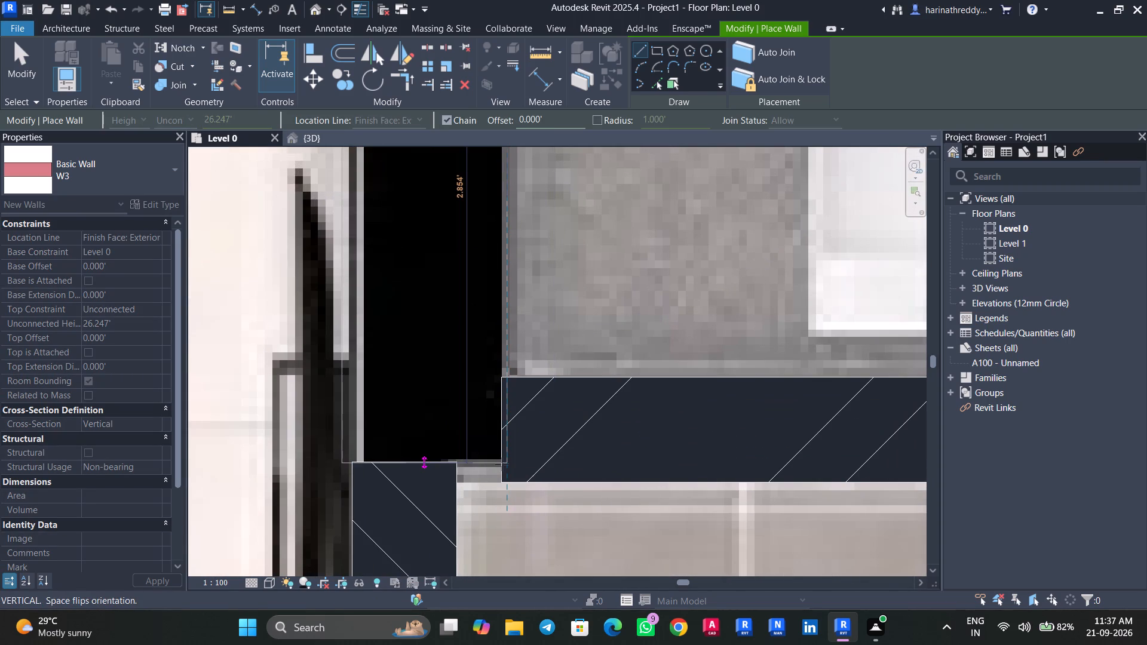
pyautogui.scroll(6, 503, 466)
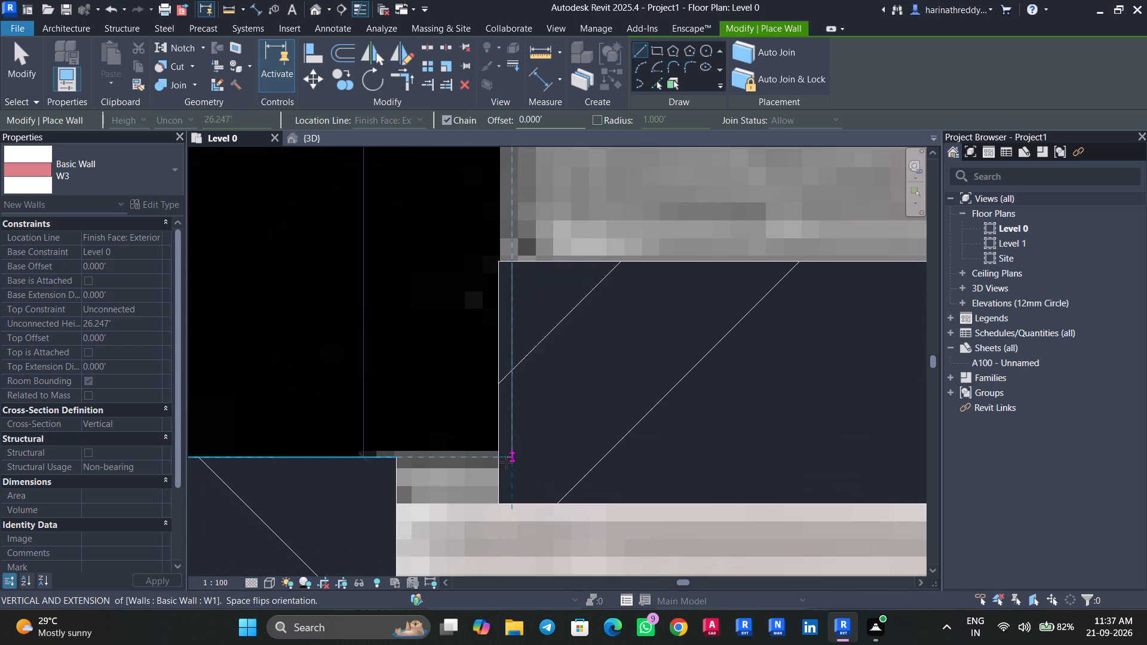
pyautogui.click(507, 460)
pyautogui.press('Escape')
pyautogui.scroll(-5, 477, 425)
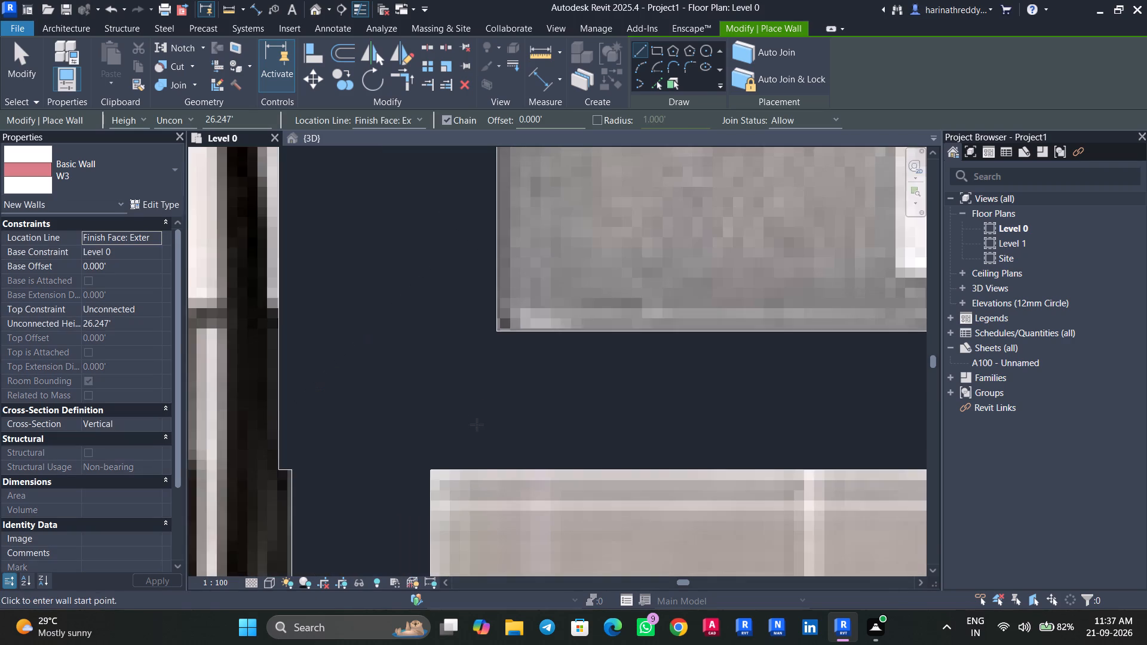
pyautogui.press('Escape')
# Nudge the W3 wall beside the washbasin counter two increments east to align with the plan image.
pyautogui.click(448, 299)
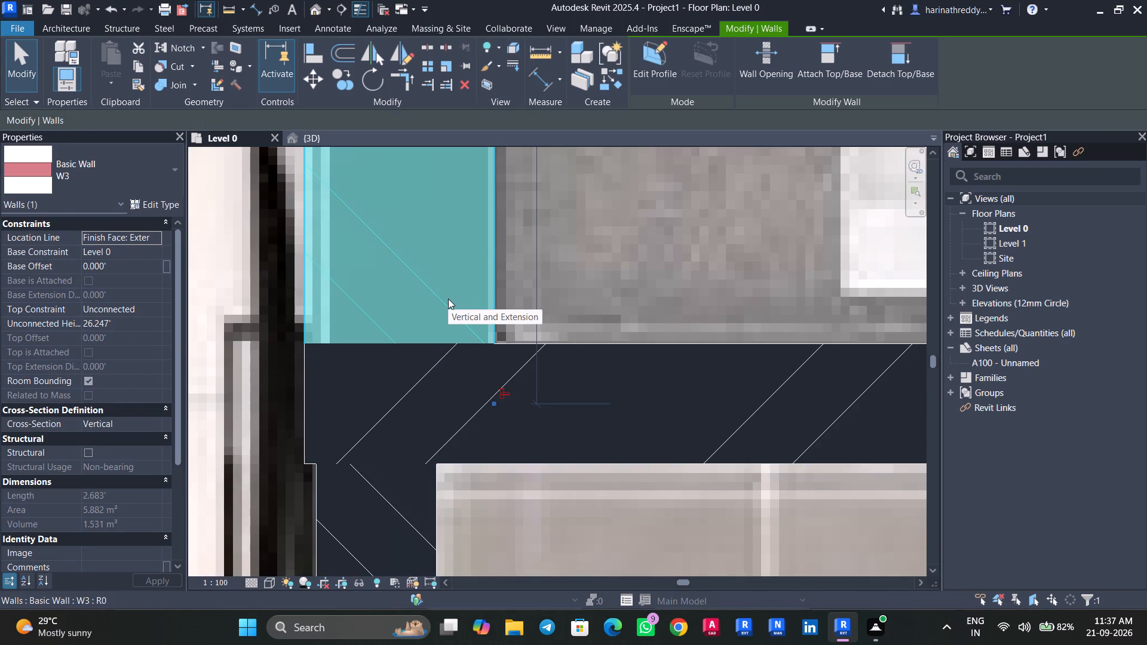
pyautogui.press('Right')
pyautogui.press('Right')
pyautogui.press('Escape')
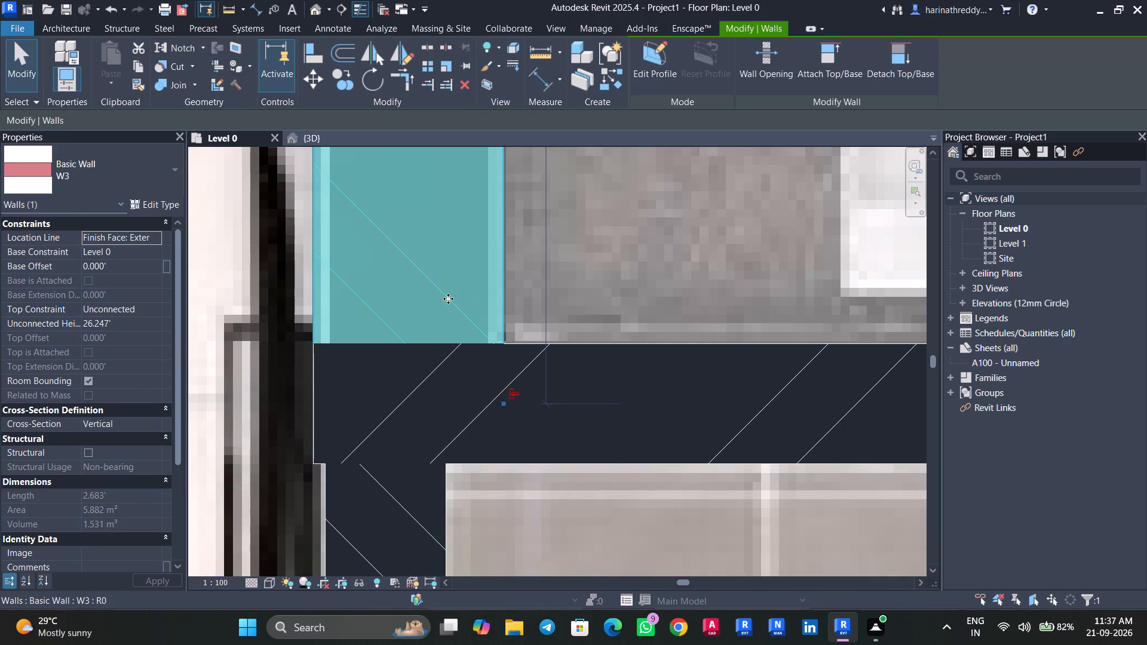
# Draw a W1 wall about 11.1 ft long along M.Bedroom's north side, from the corridor wall east to the wall's end on the plan image.
pyautogui.scroll(-9, 448, 299)
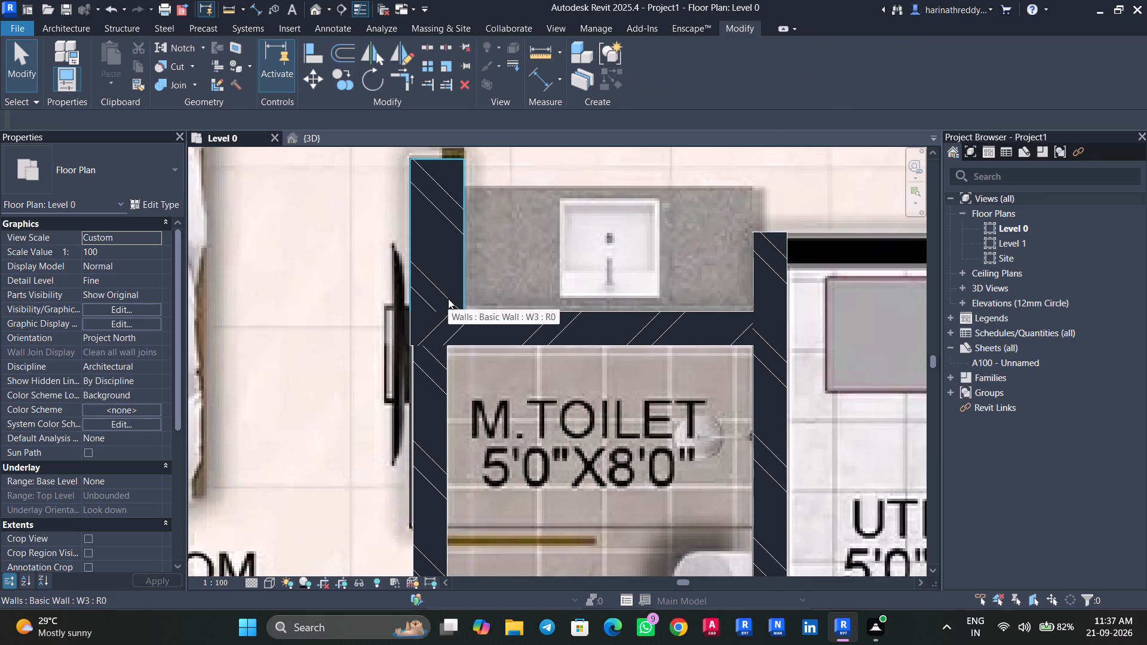
pyautogui.scroll(-5, 752, 364)
pyautogui.moveTo(752, 364); pyautogui.dragTo(530, 368, button='middle')
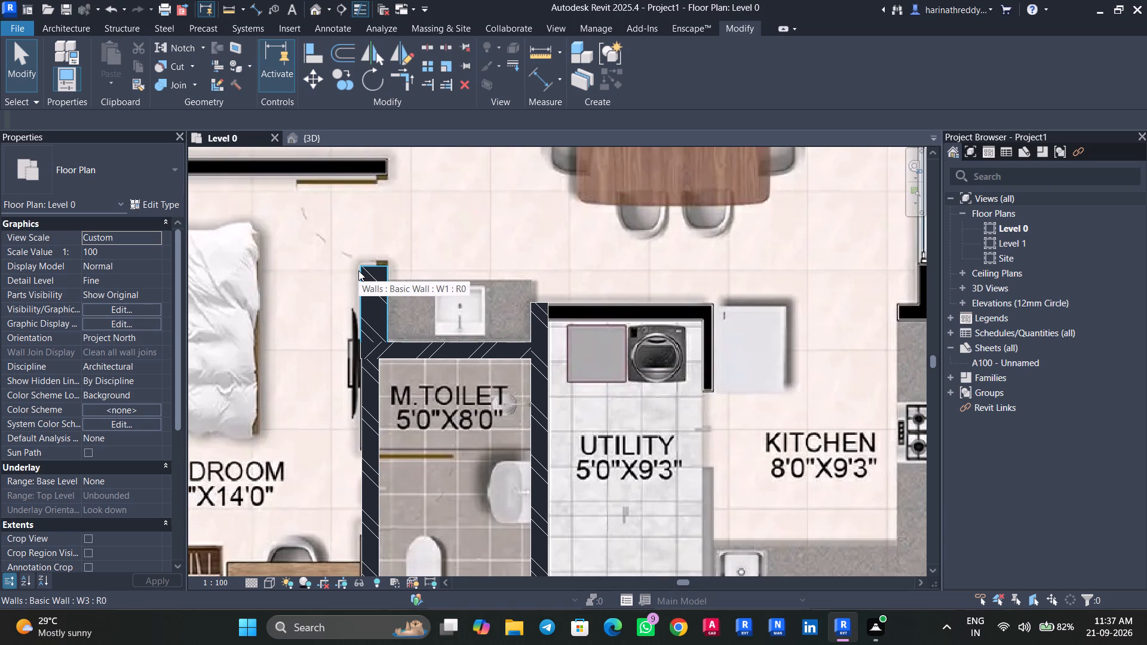
pyautogui.moveTo(359, 271); pyautogui.dragTo(756, 294, button='middle')
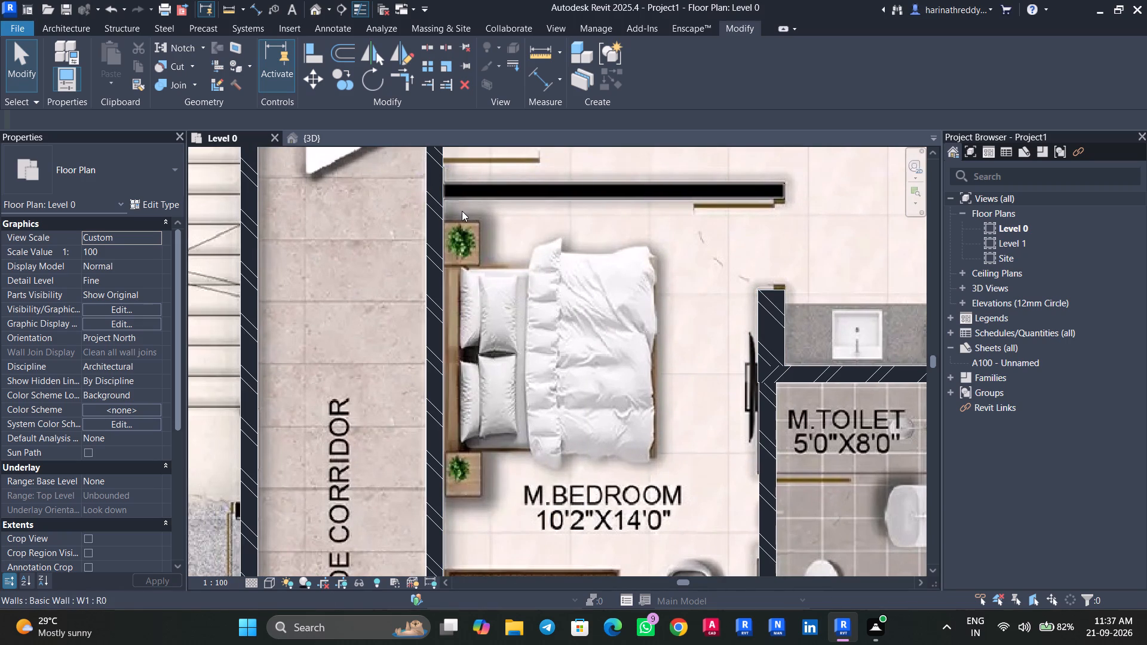
pyautogui.press('w')
pyautogui.press('a')
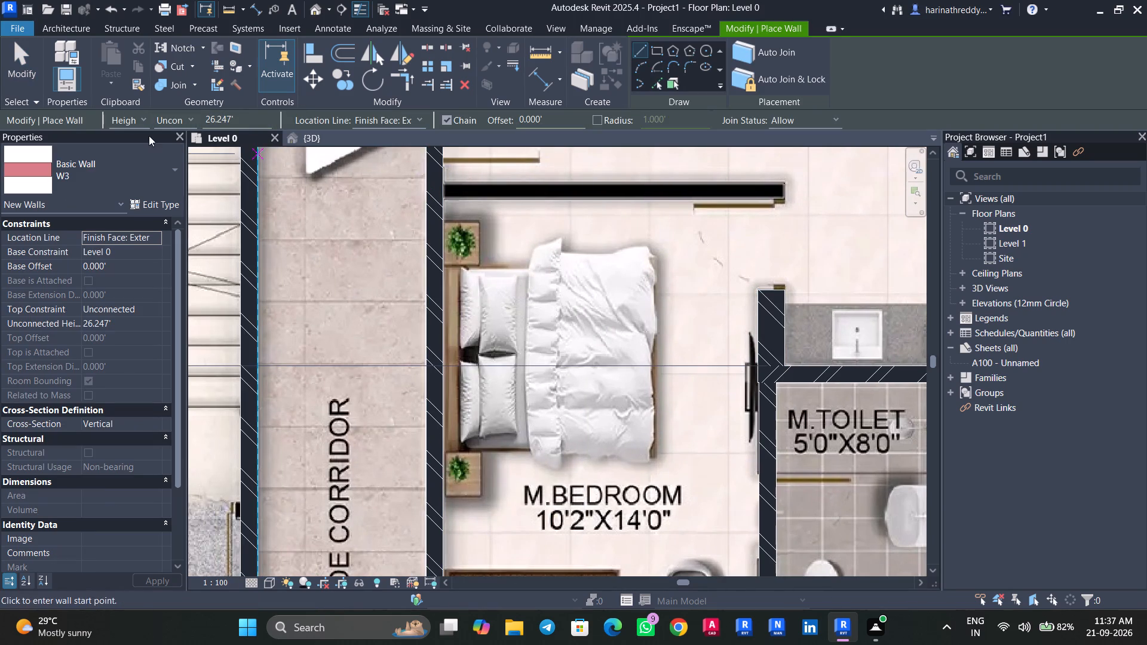
pyautogui.click(134, 165)
pyautogui.scroll(6, 134, 239)
pyautogui.click(132, 242)
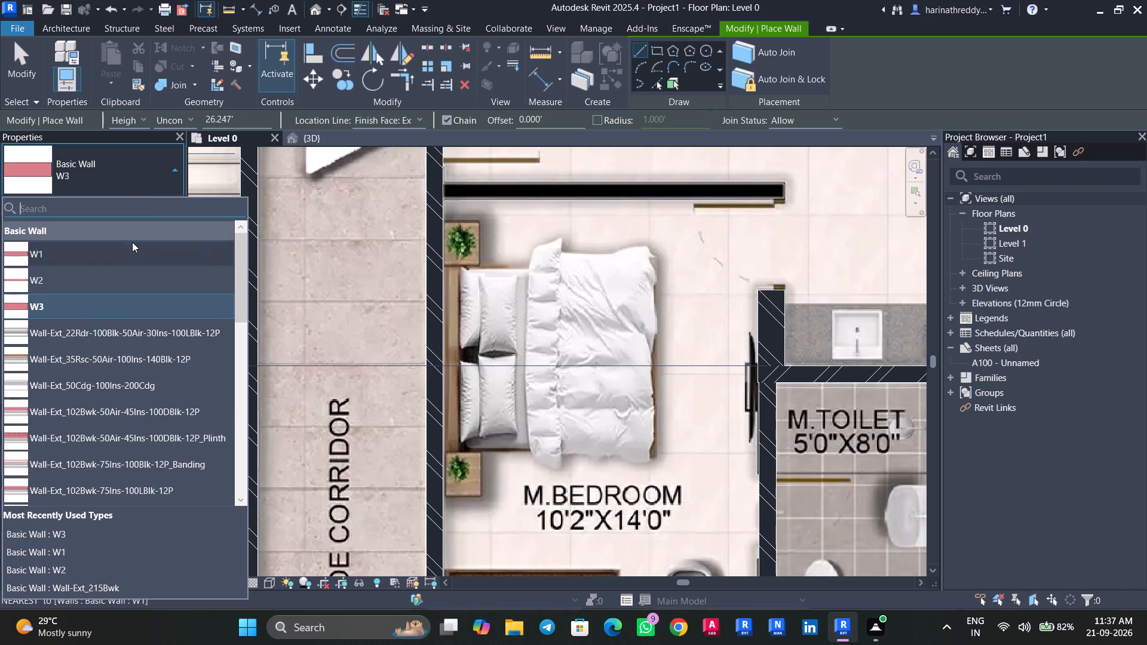
pyautogui.scroll(5, 479, 222)
pyautogui.moveTo(479, 222); pyautogui.dragTo(447, 385, button='middle')
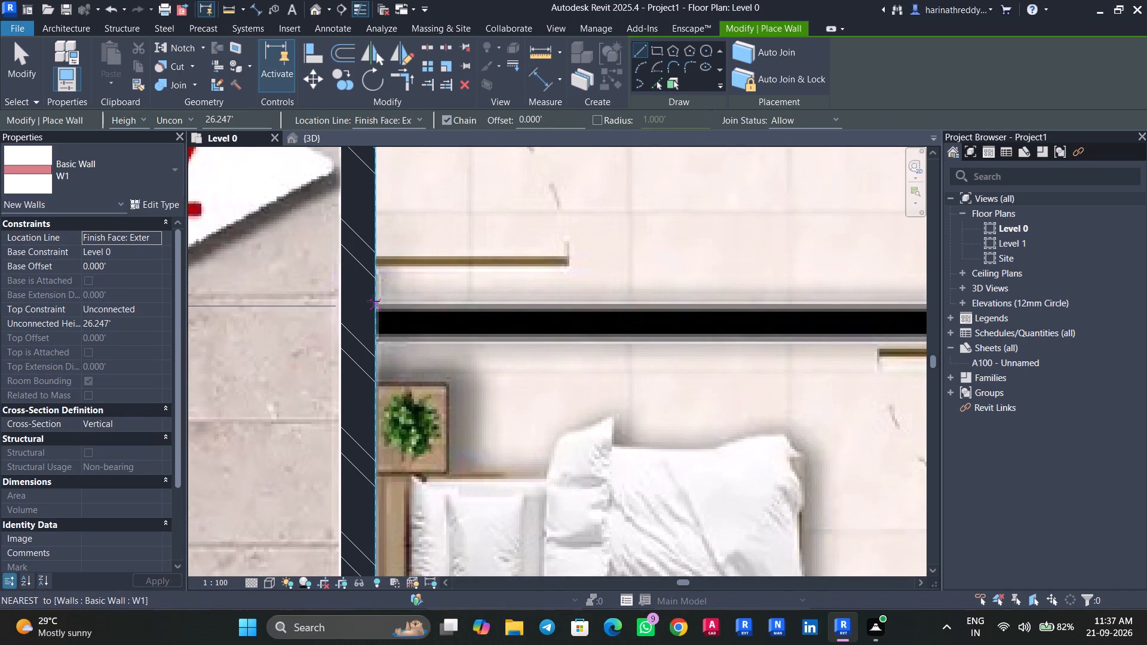
pyautogui.click(376, 303)
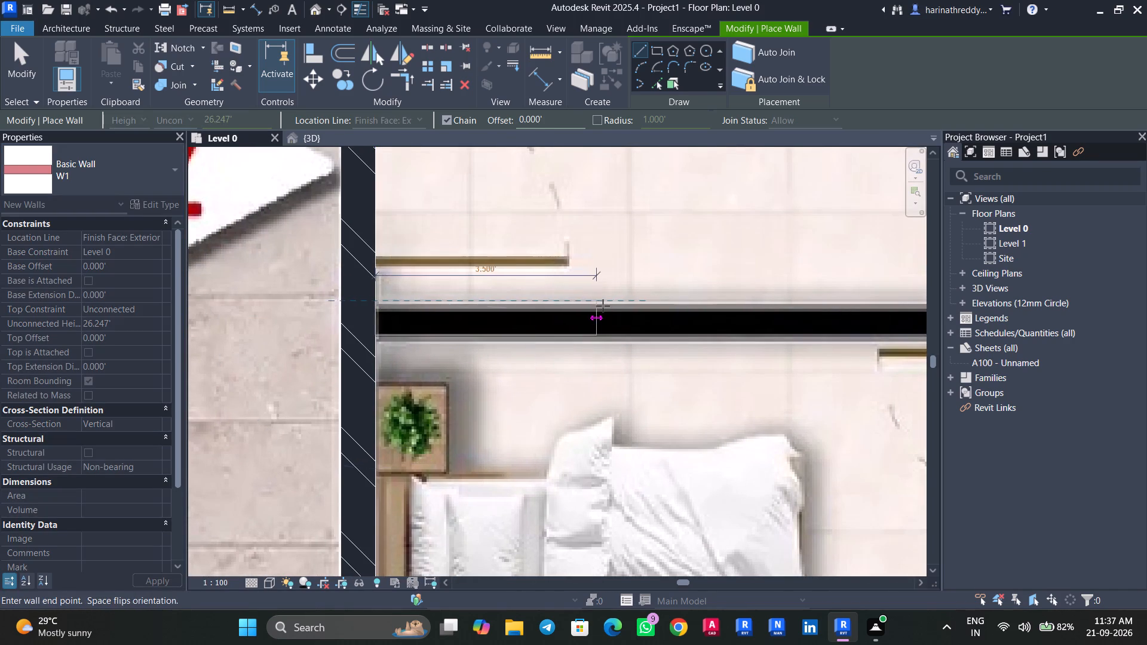
pyautogui.scroll(-3, 603, 306)
pyautogui.moveTo(600, 307); pyautogui.dragTo(369, 316, button='middle')
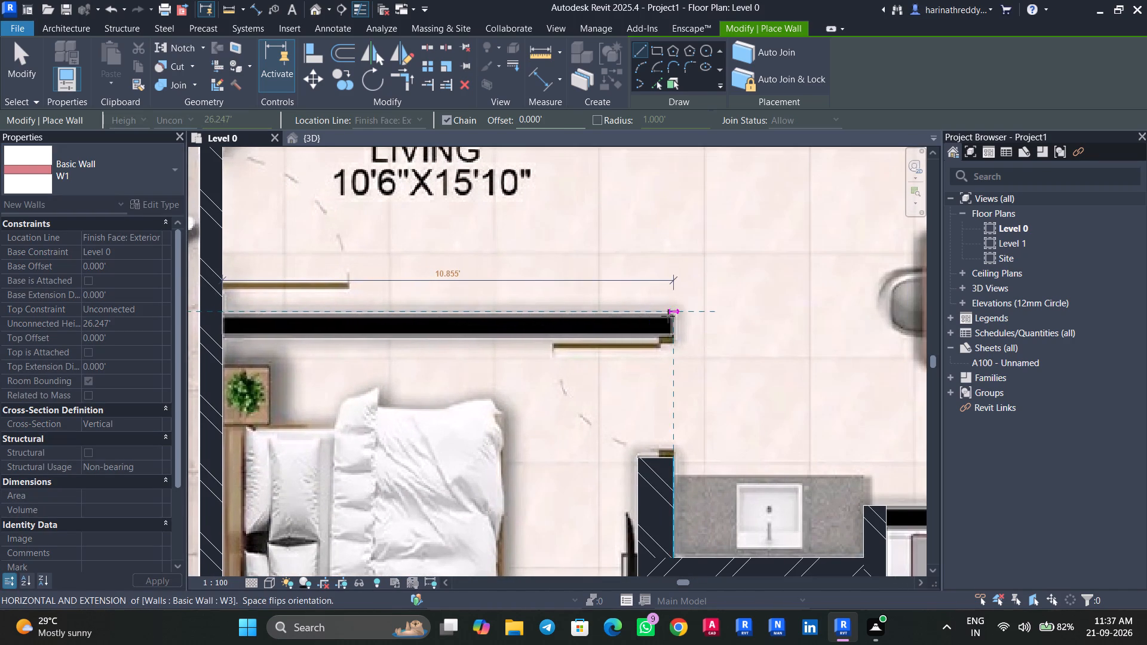
pyautogui.scroll(6, 669, 316)
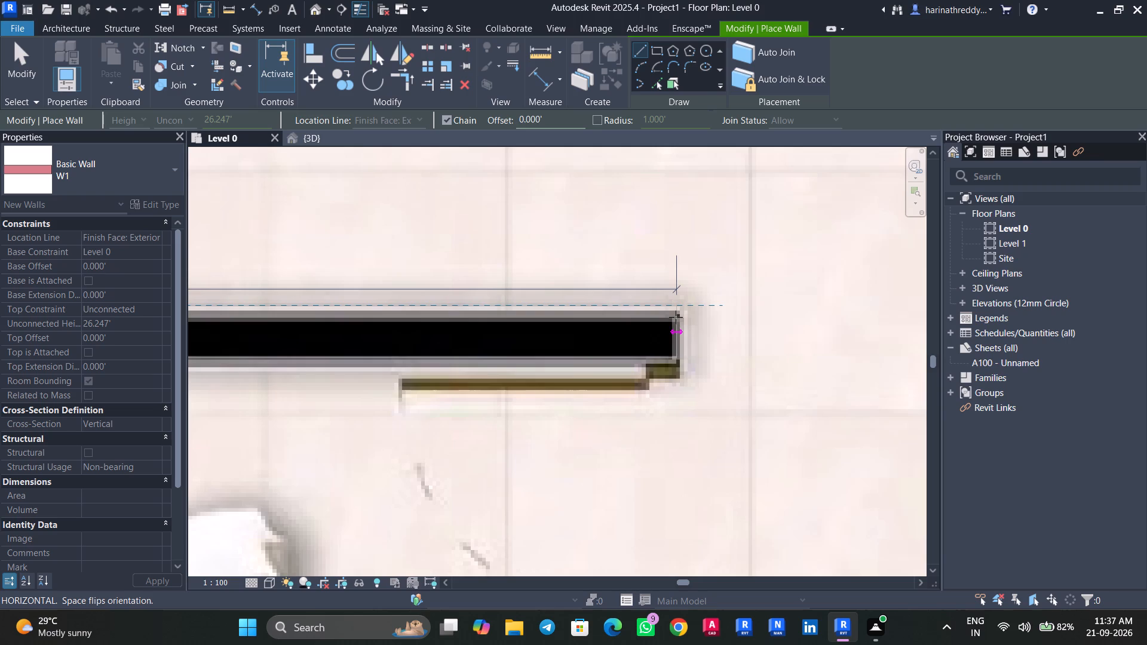
pyautogui.scroll(5, 676, 317)
pyautogui.click(682, 314)
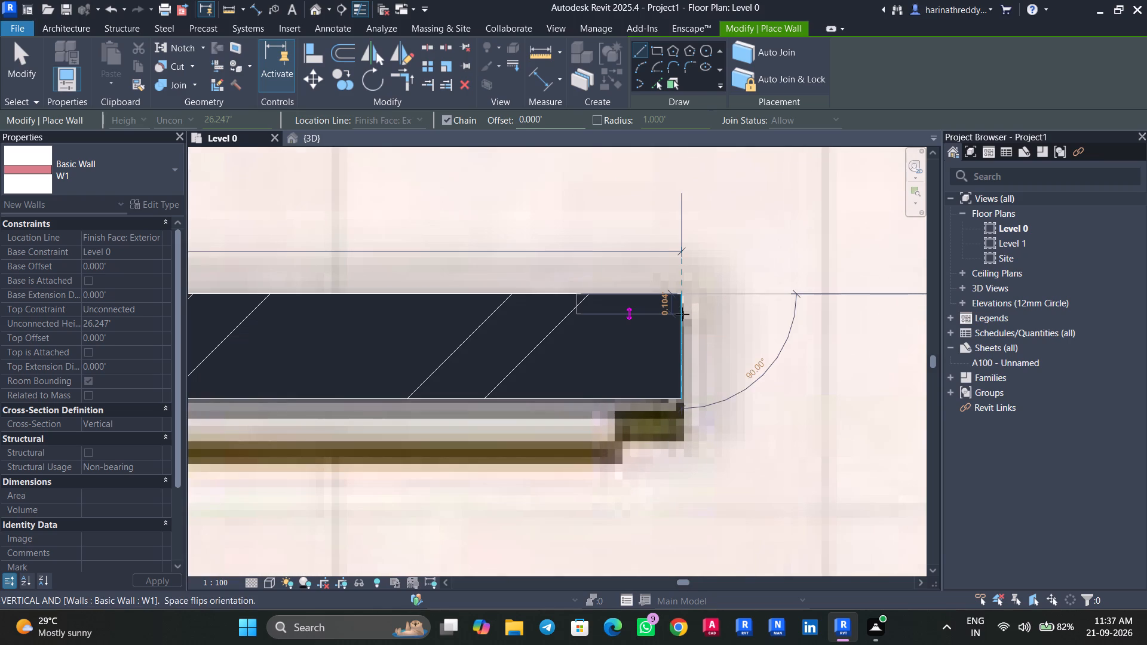
pyautogui.press('Escape')
pyautogui.press('Escape')
# Nudge M.Bedroom's north wall two increments south to align with the plan image.
pyautogui.click(648, 328)
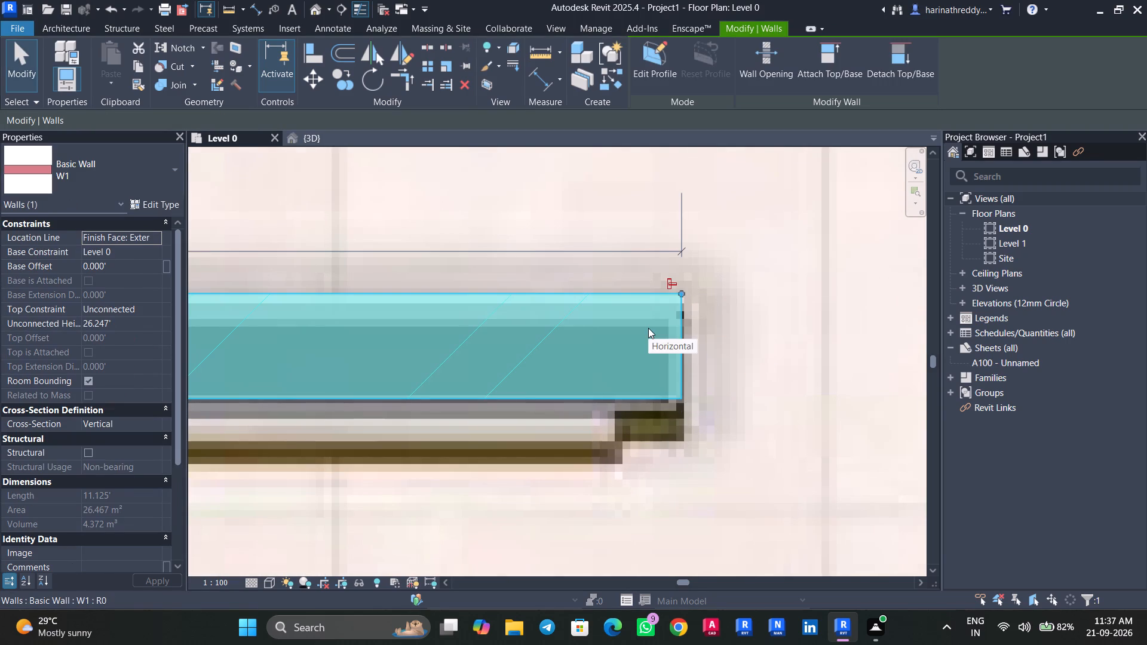
pyautogui.press('Down')
pyautogui.press('Down')
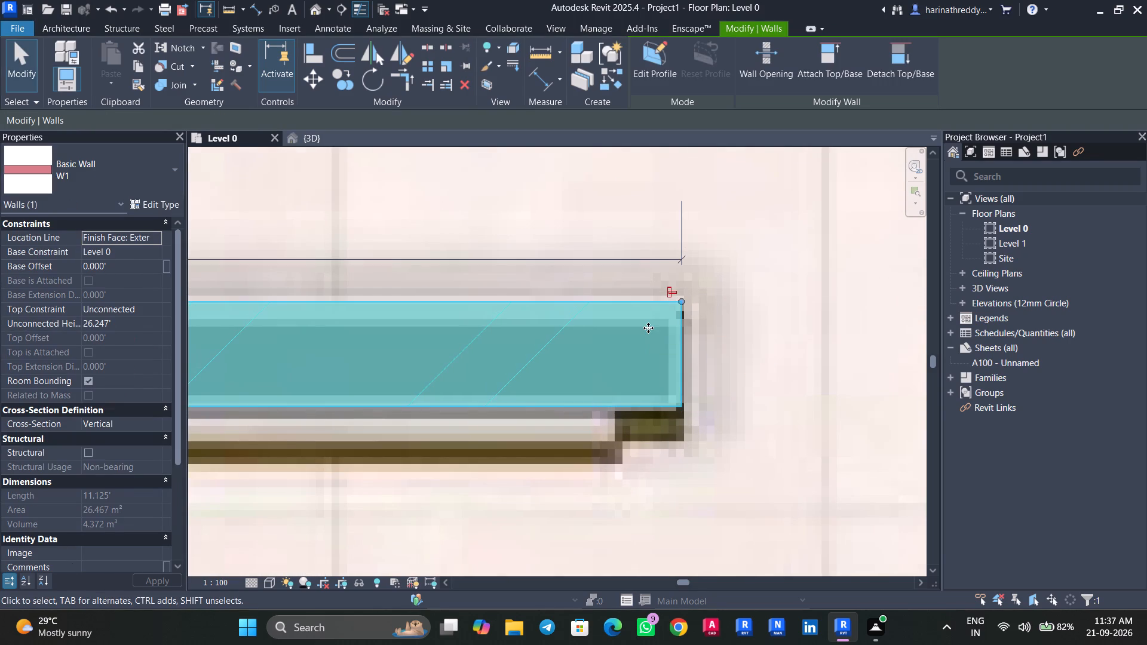
pyautogui.press('Escape')
# Draw a W1 wall about 2.9 ft long across M.Bedroom's door opening, from the north wall's east end south to the W3 wall.
pyautogui.scroll(-4, 641, 333)
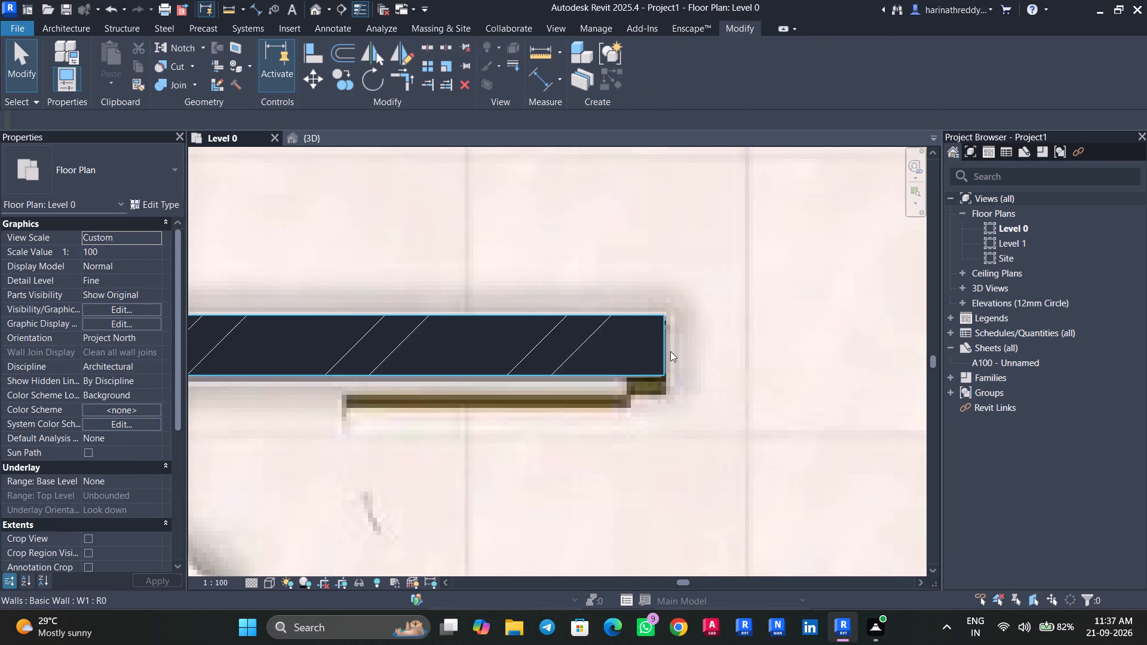
pyautogui.scroll(-5, 683, 362)
pyautogui.write('WA')
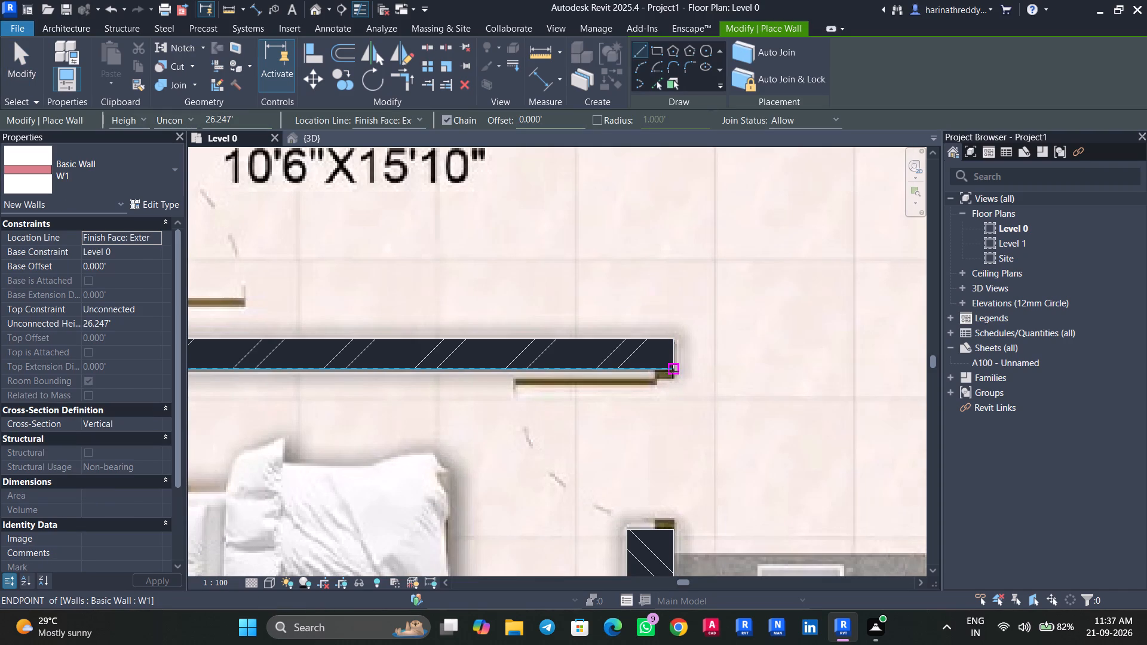
pyautogui.click(673, 370)
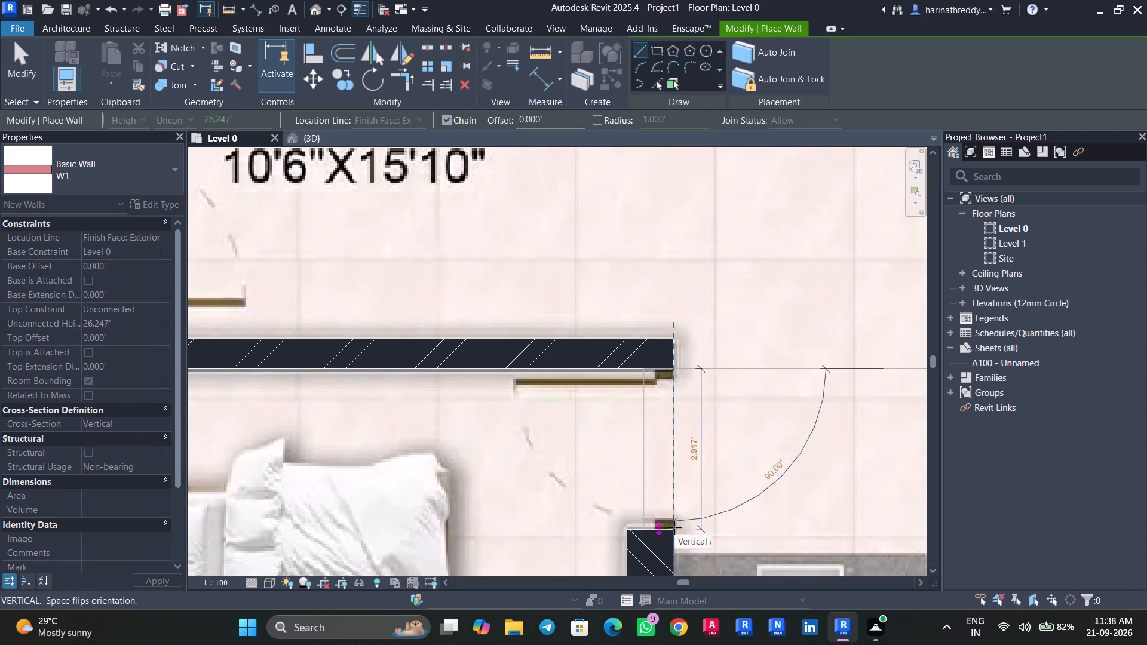
pyautogui.click(674, 527)
pyautogui.press('Escape')
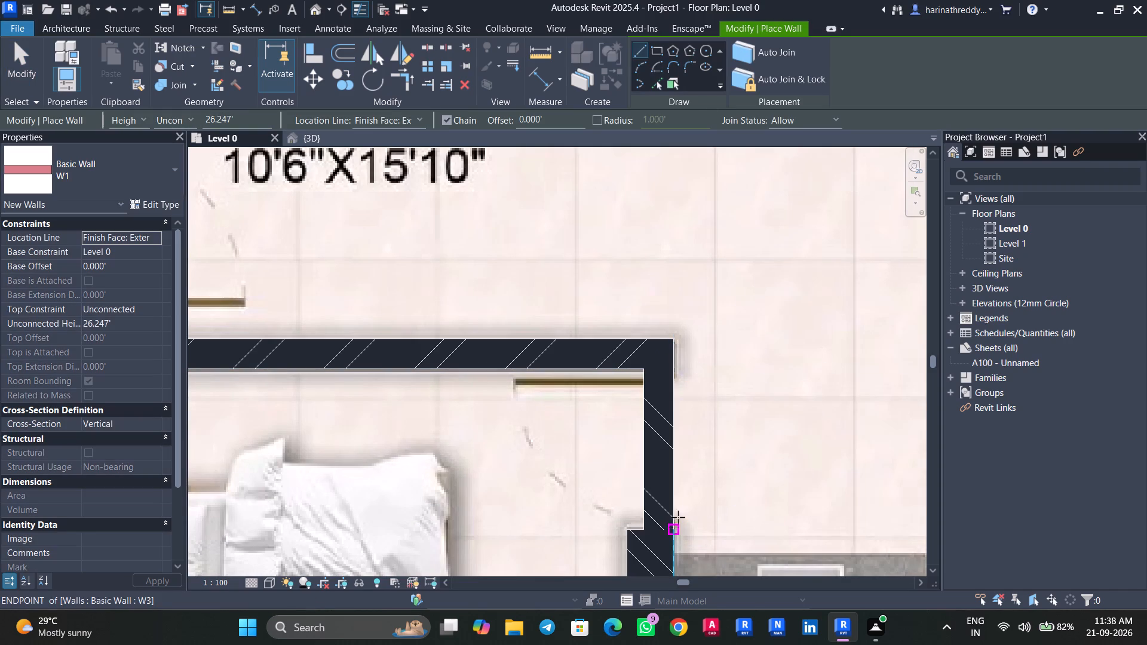
pyautogui.scroll(-5, 664, 465)
pyautogui.press('Escape')
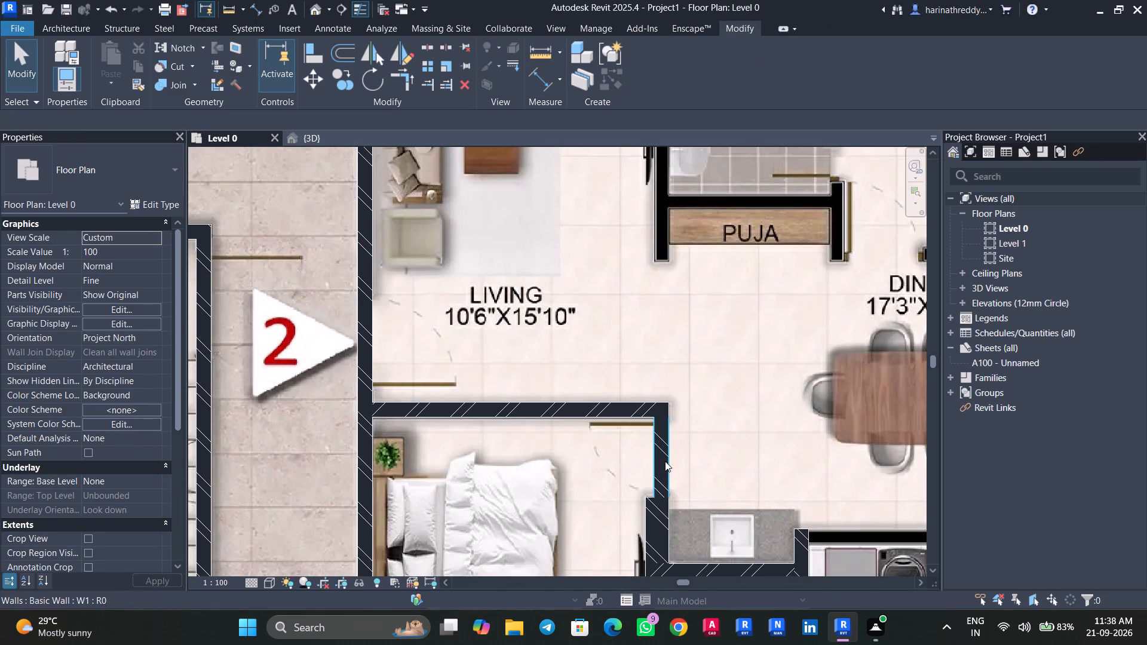
# Examine the overall layout of the traced walls in the 3D view and return to the Level 0 plan.
pyautogui.scroll(-6, 667, 459)
pyautogui.moveTo(697, 463); pyautogui.dragTo(670, 466, button='middle')
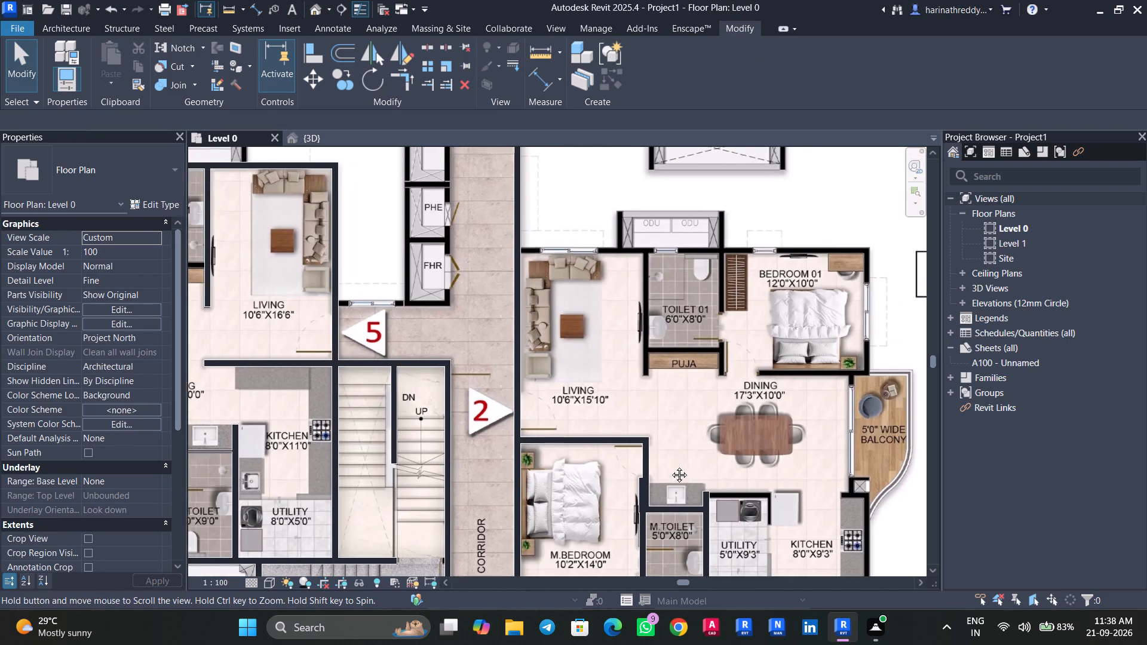
pyautogui.moveTo(670, 466); pyautogui.dragTo(645, 465, button='middle')
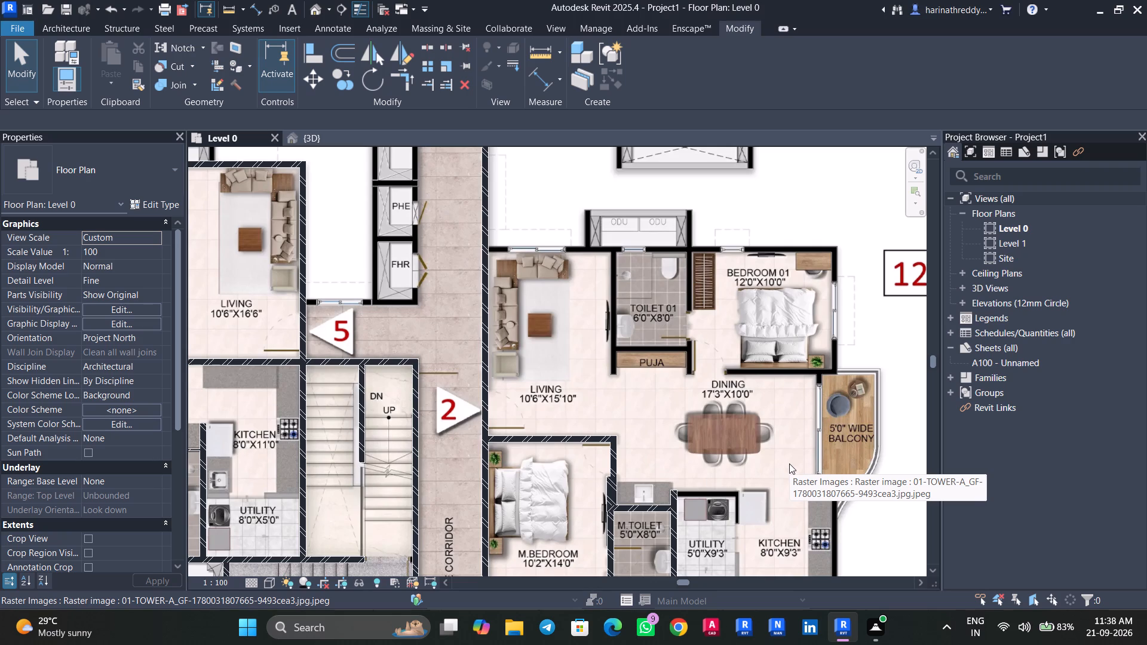
pyautogui.click(302, 134)
pyautogui.scroll(-1, 504, 259)
pyautogui.moveTo(505, 265); pyautogui.dragTo(483, 357, button='middle')
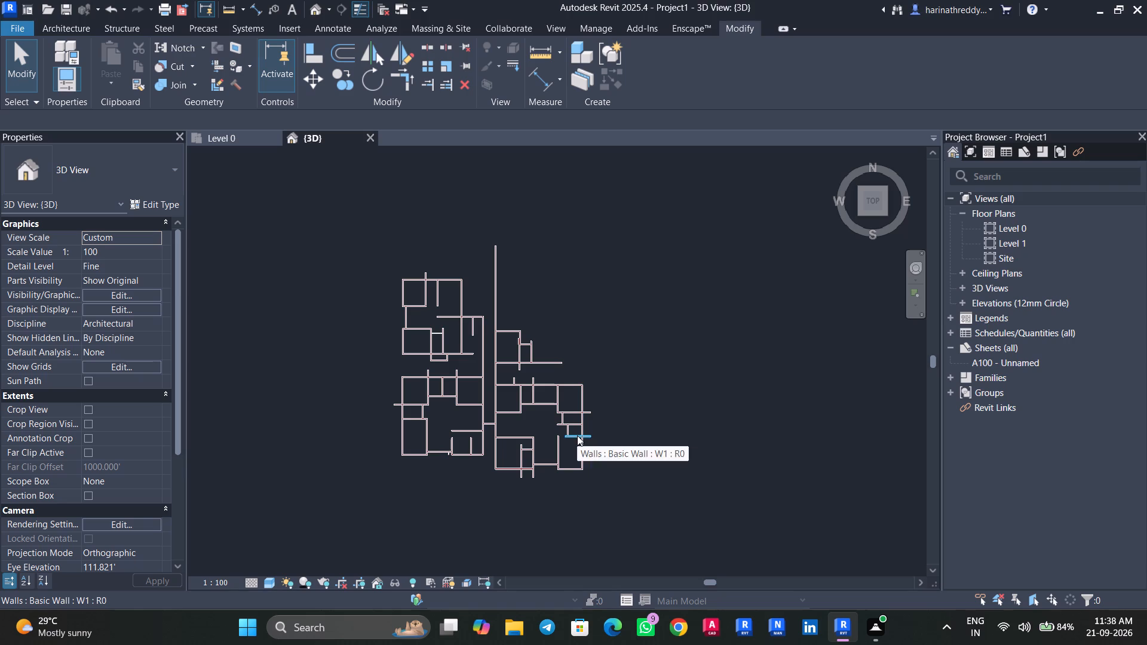
pyautogui.click(228, 134)
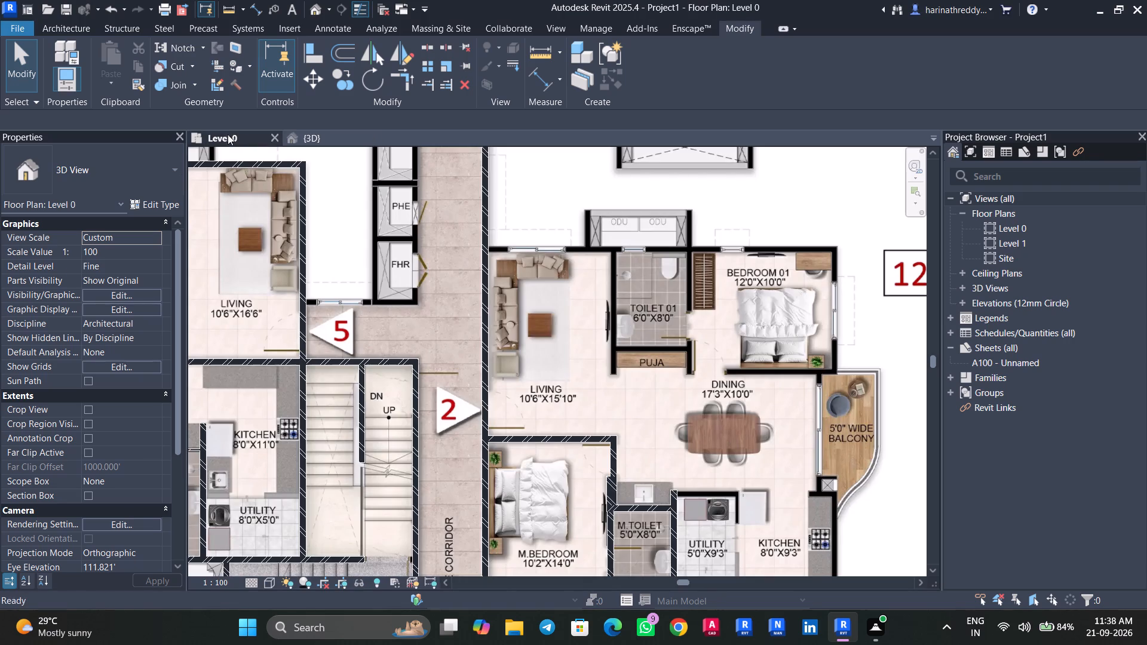
# Start a W1 wall along the north side of the Living room east of the corridor, at the corridor wall.
pyautogui.moveTo(550, 360); pyautogui.dragTo(514, 414, button='middle')
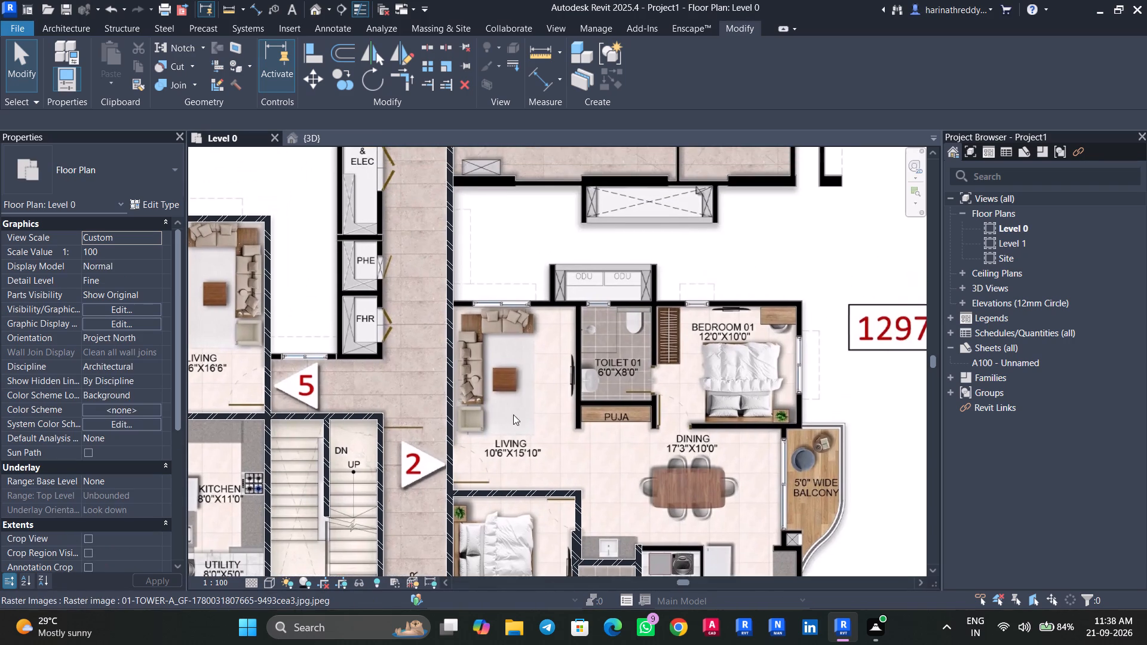
pyautogui.scroll(6, 449, 318)
pyautogui.moveTo(483, 290); pyautogui.dragTo(458, 340, button='middle')
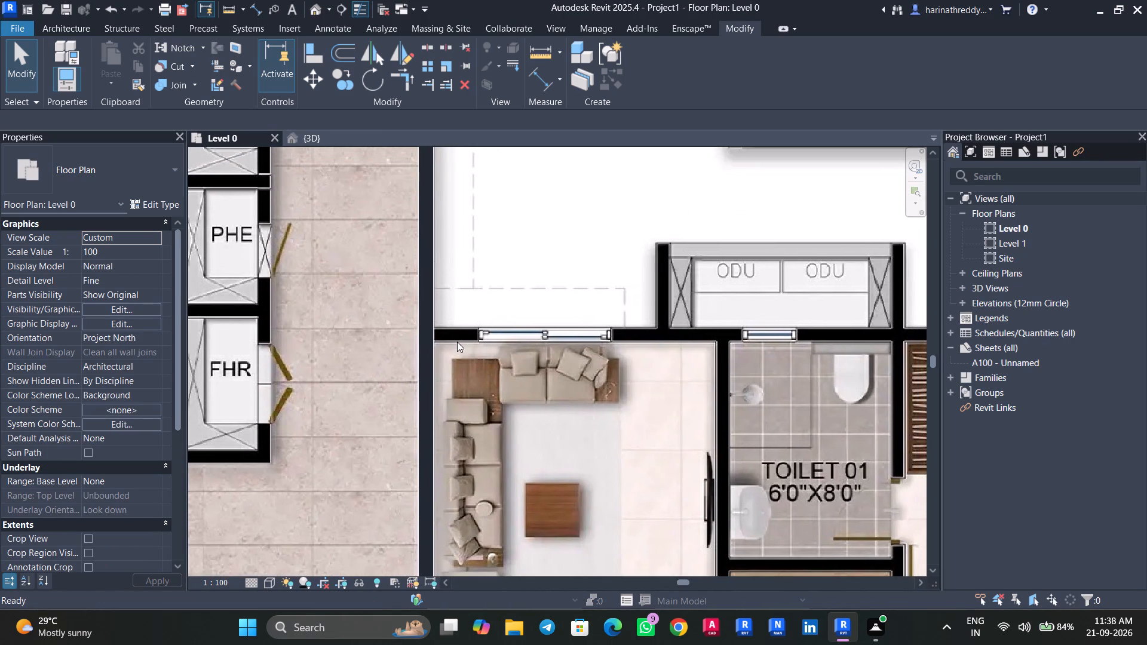
pyautogui.write('WA')
pyautogui.scroll(6, 440, 328)
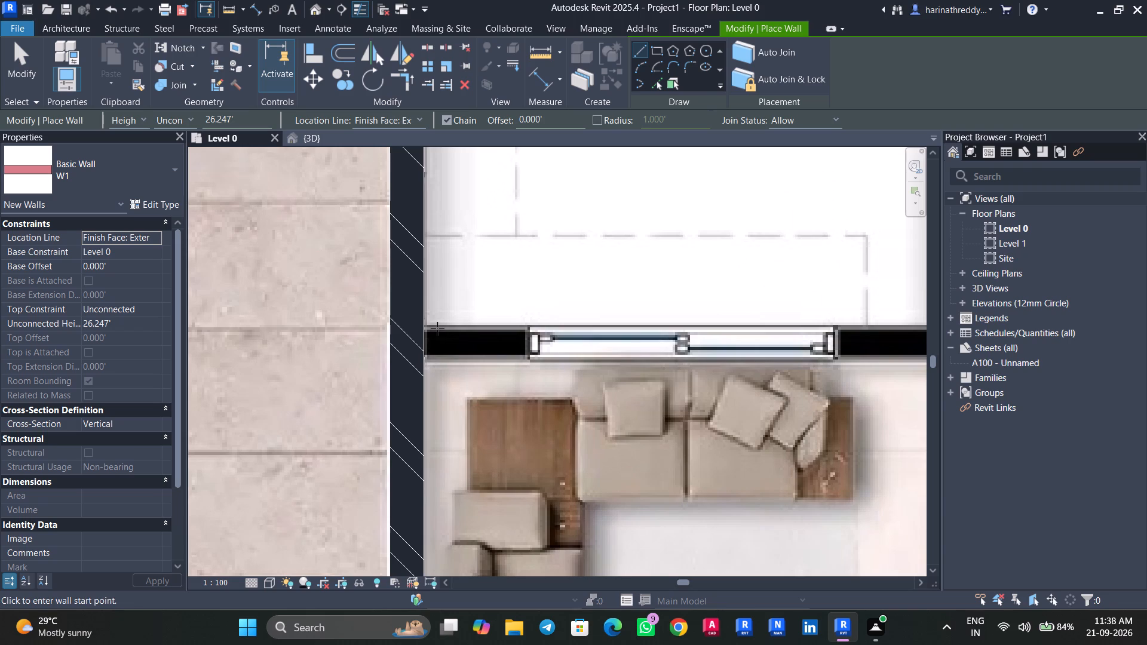
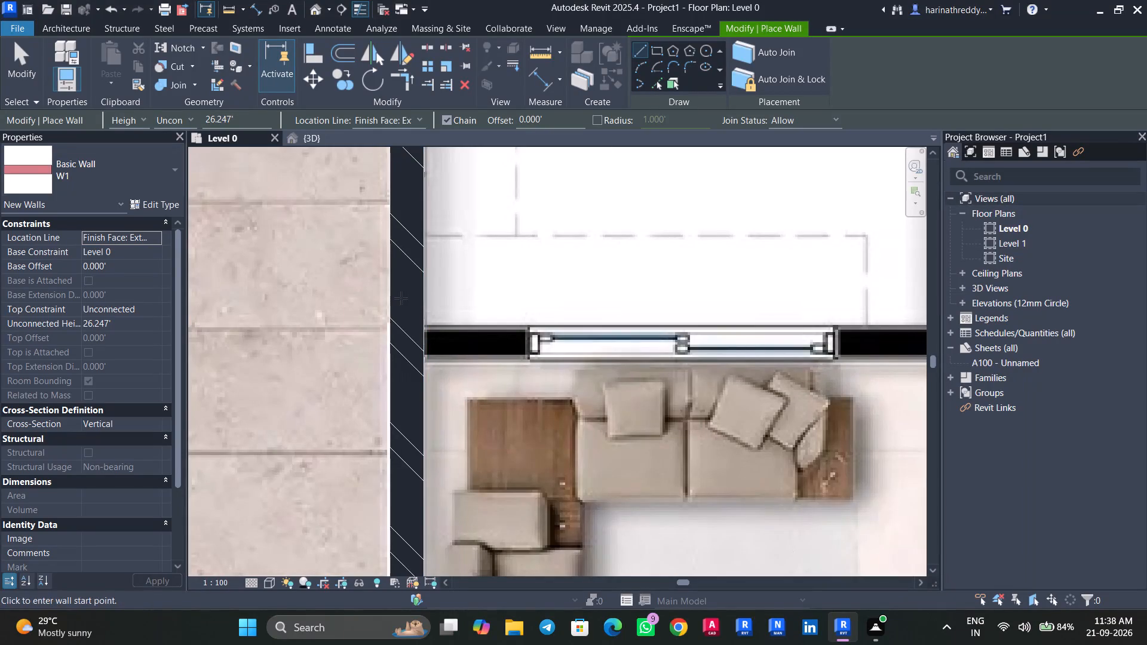
# Draw a W1 wall about 29 ft long from the corridor wall east along the Living, Toilet 01 and Bedroom 01 north side to Bedroom 01's northeast corner.
pyautogui.scroll(6, 435, 329)
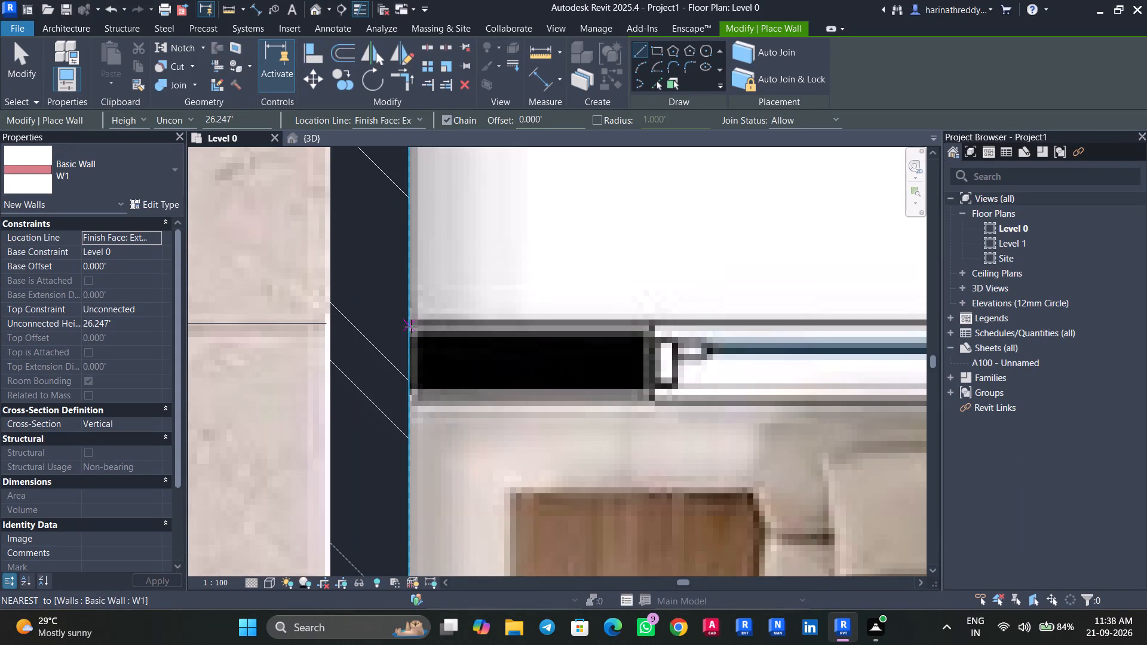
pyautogui.click(411, 320)
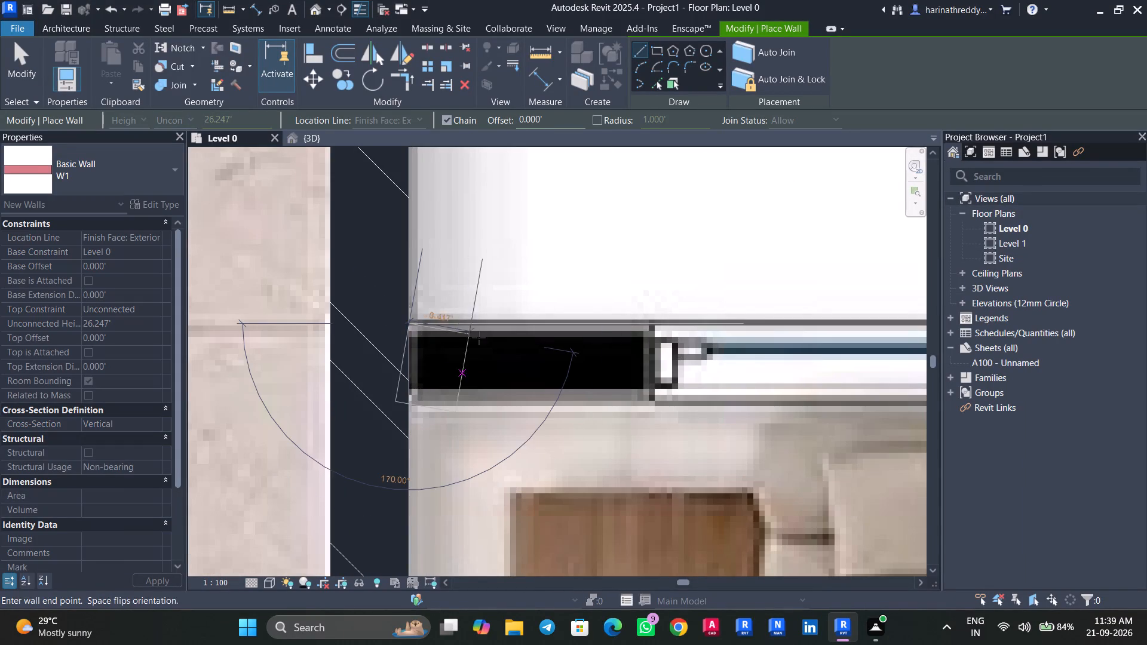
pyautogui.scroll(-9, 573, 328)
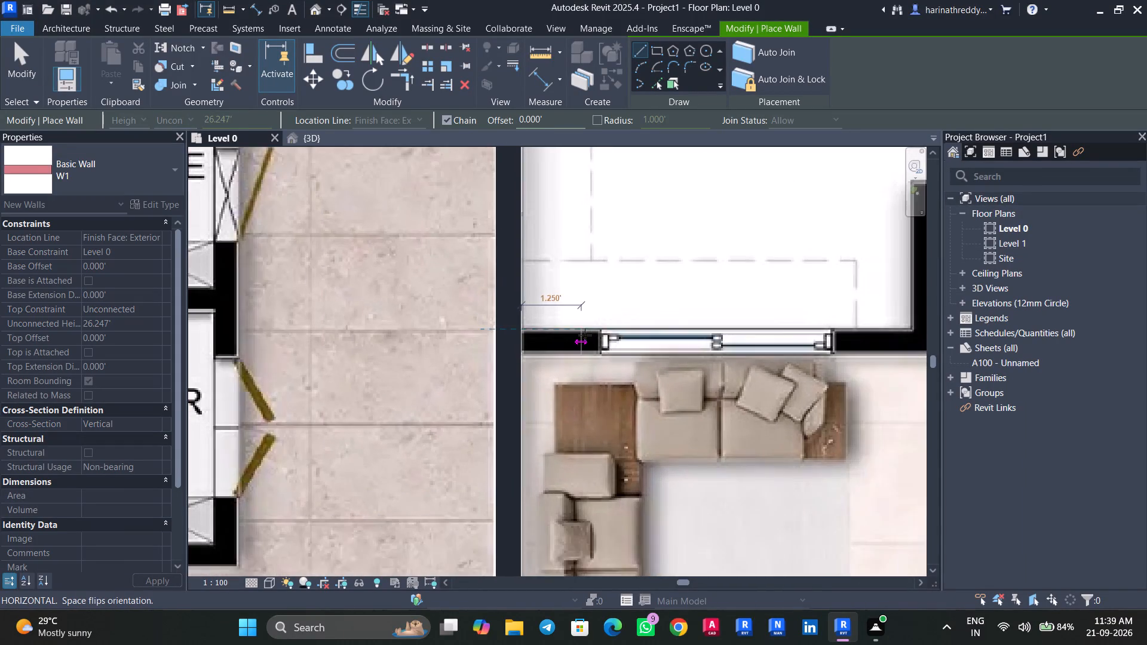
pyautogui.scroll(-1, 609, 331)
pyautogui.moveTo(609, 331); pyautogui.dragTo(388, 326, button='middle')
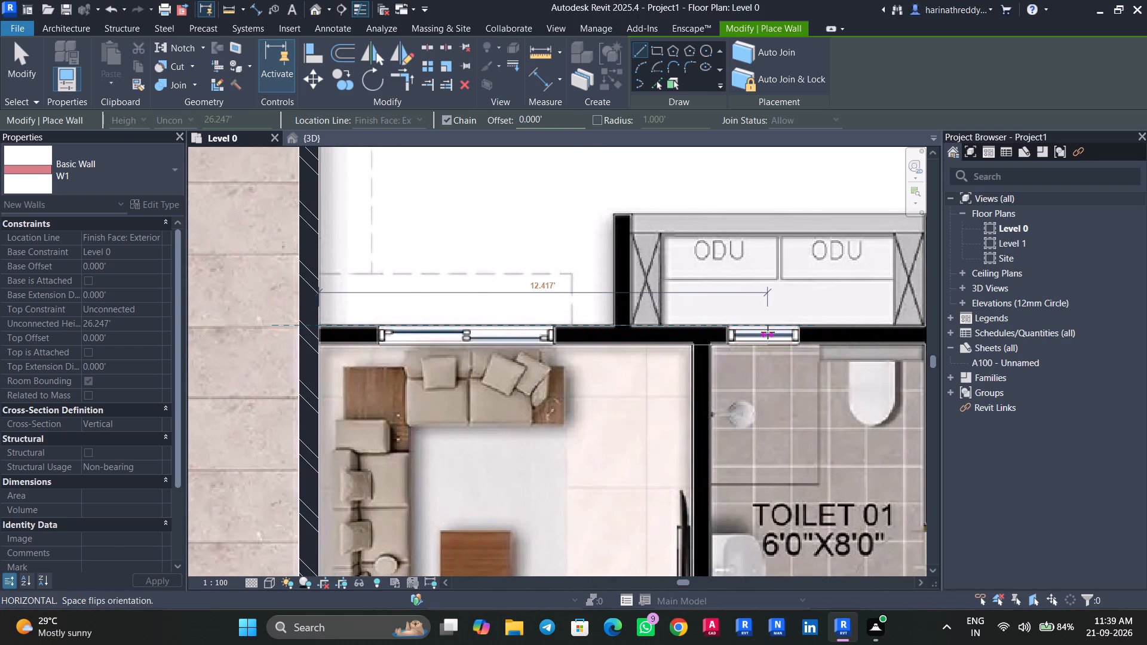
pyautogui.moveTo(768, 332); pyautogui.dragTo(470, 331, button='middle')
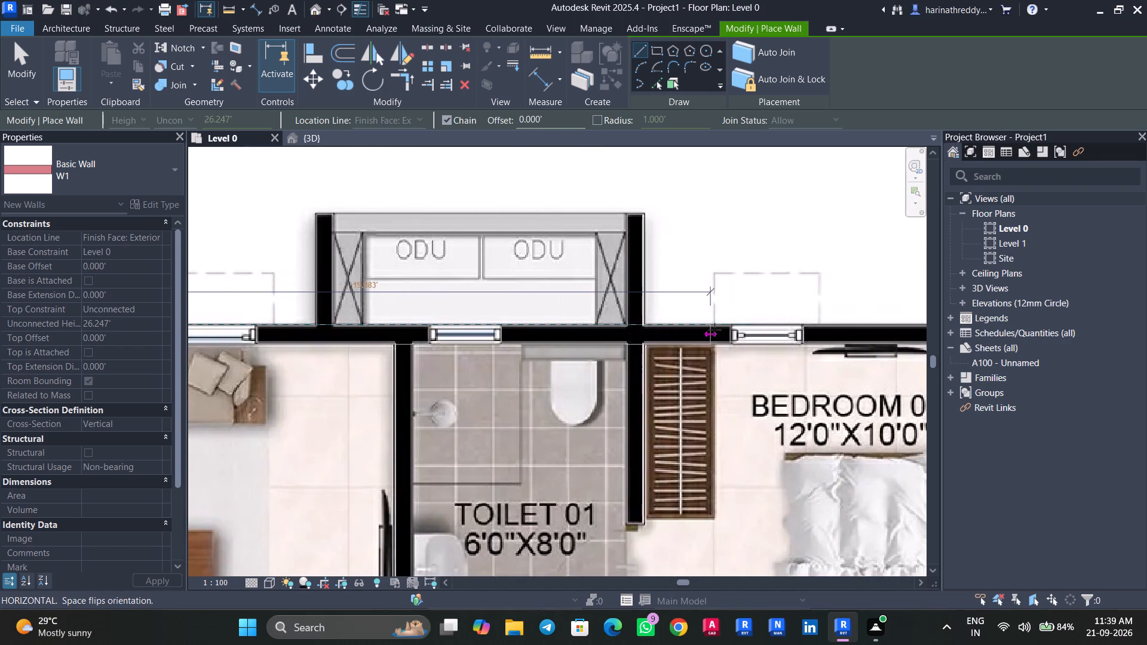
pyautogui.moveTo(719, 330); pyautogui.dragTo(407, 332, button='middle')
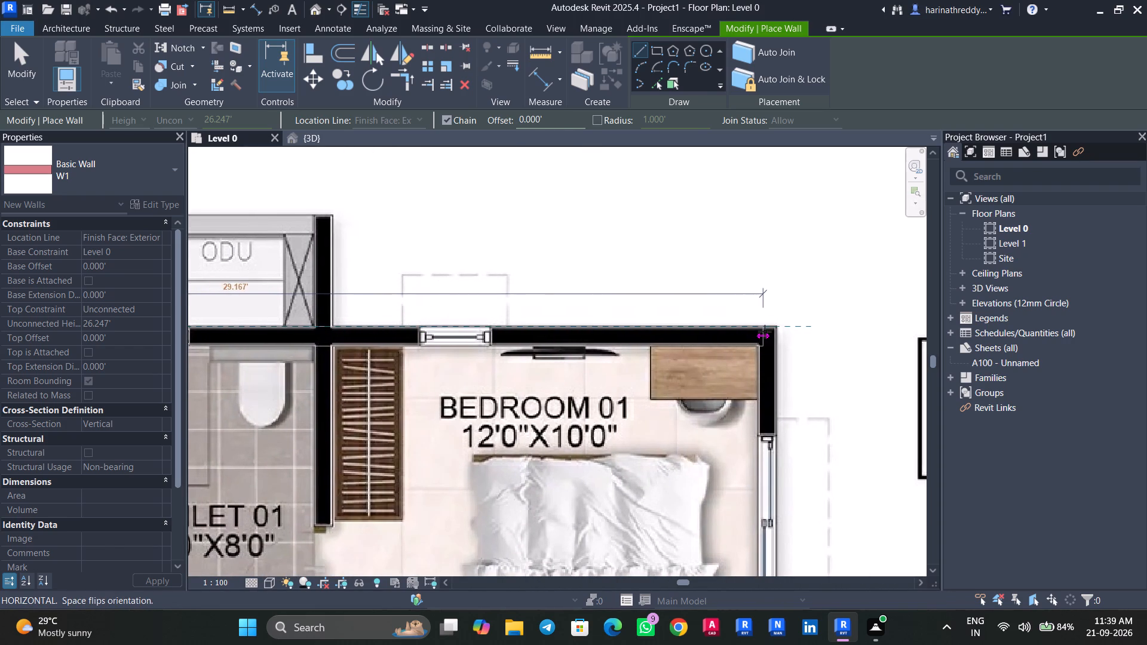
pyautogui.scroll(11, 779, 336)
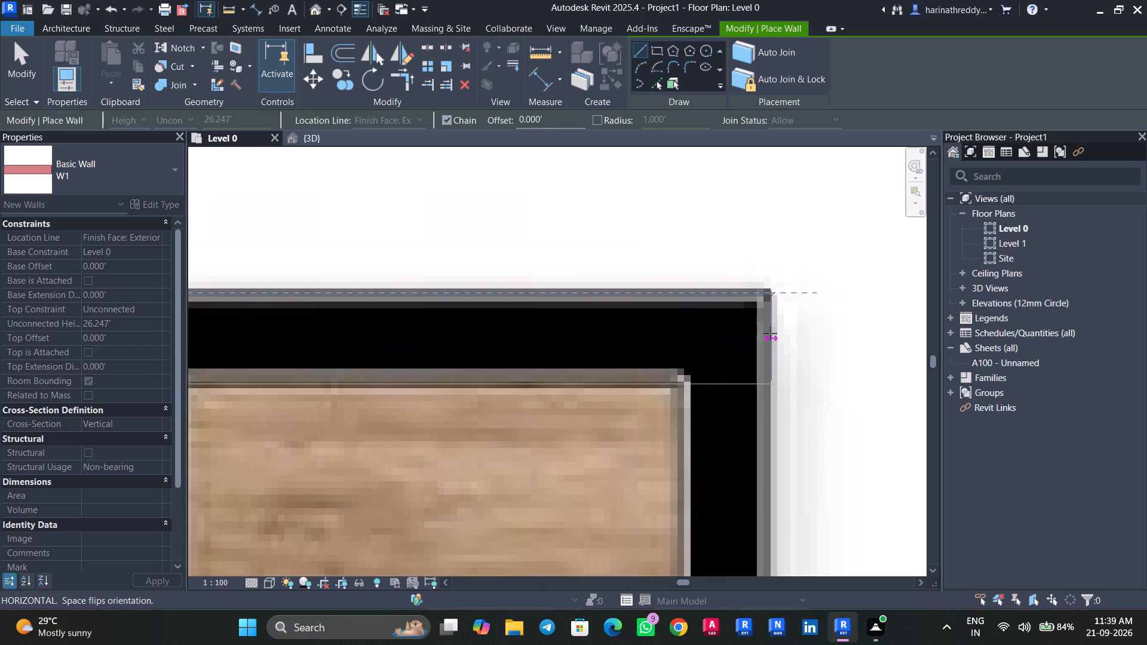
pyautogui.click(770, 333)
pyautogui.press('Escape')
pyautogui.scroll(-11, 665, 334)
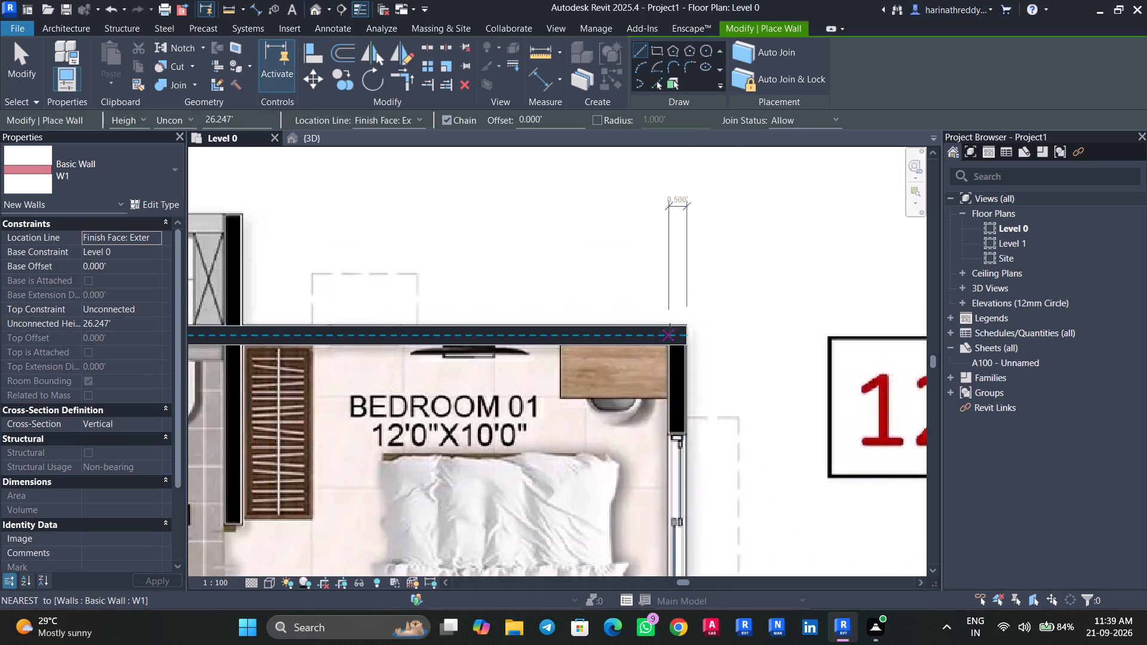
# Draw a W1 wall along the west side of the ODU ledge north of Toilet 01, from its outer corner south to the north wall.
pyautogui.moveTo(670, 330); pyautogui.dragTo(955, 346, button='middle')
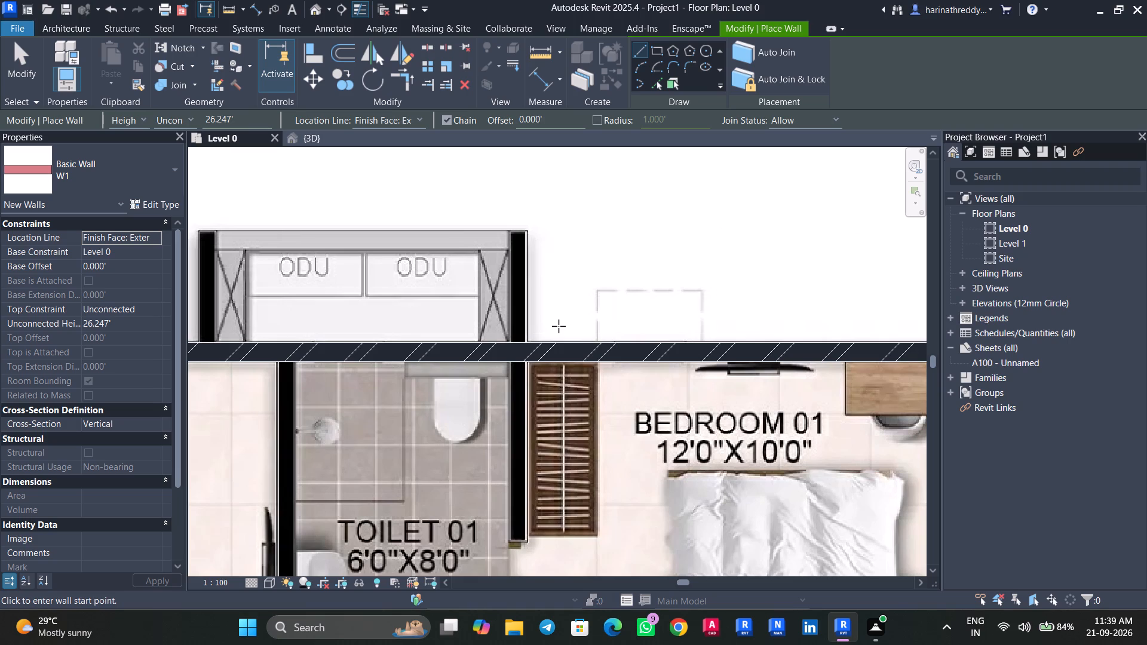
pyautogui.scroll(-4, 507, 370)
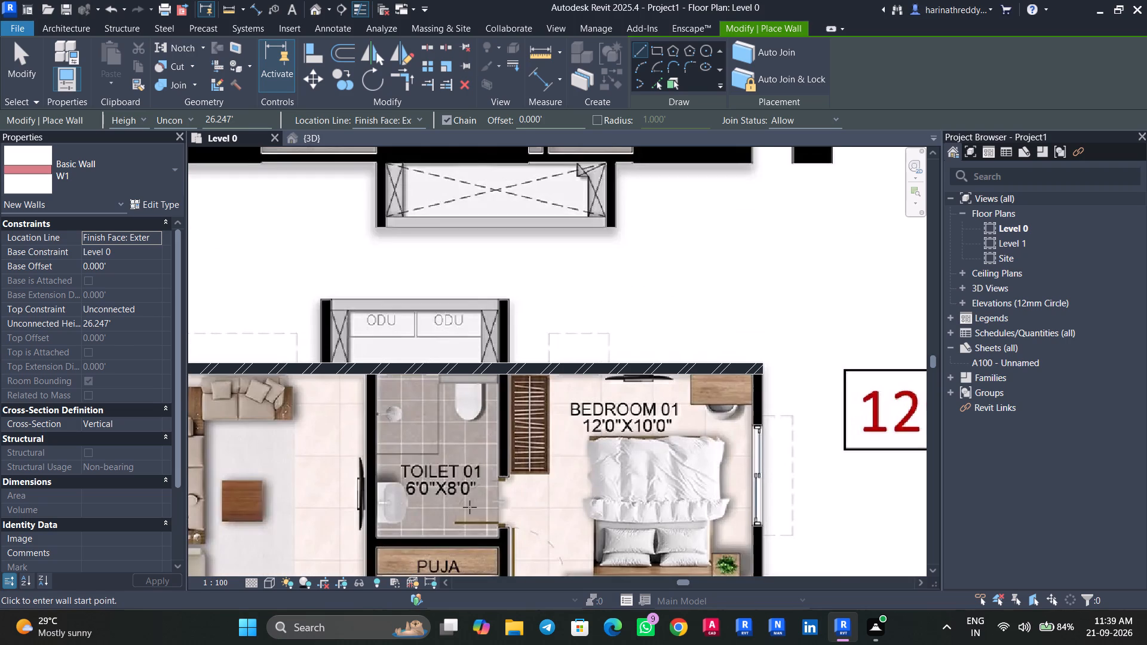
pyautogui.moveTo(470, 507); pyautogui.dragTo(485, 299, button='middle')
pyautogui.moveTo(623, 347); pyautogui.dragTo(762, 553, button='middle')
pyautogui.scroll(7, 471, 311)
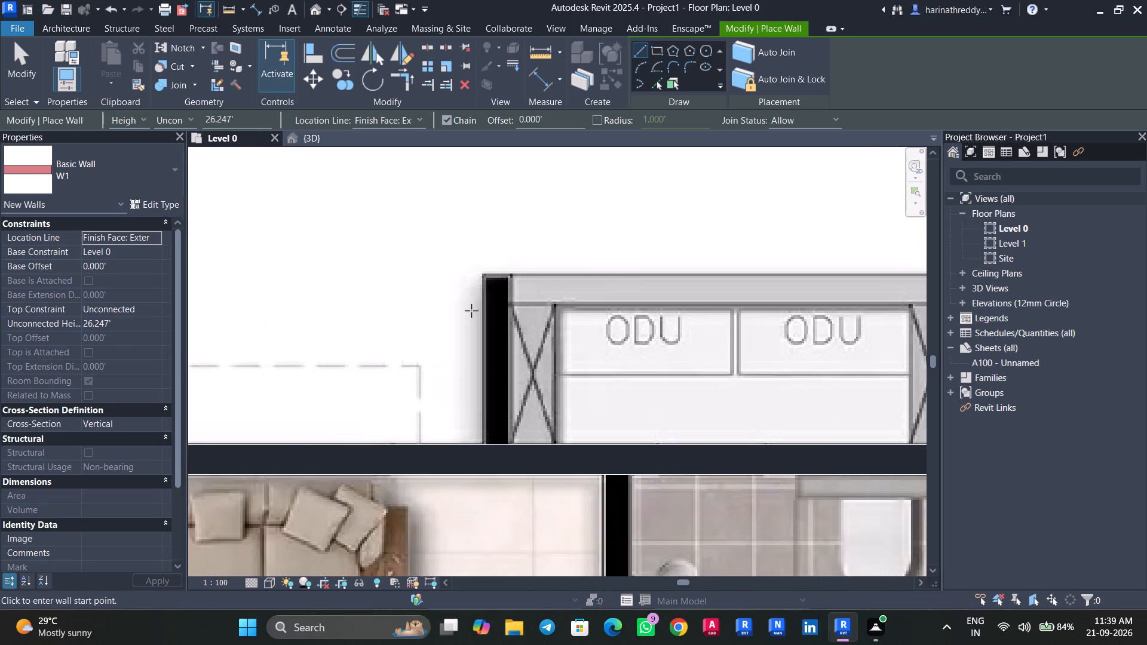
pyautogui.click(484, 273)
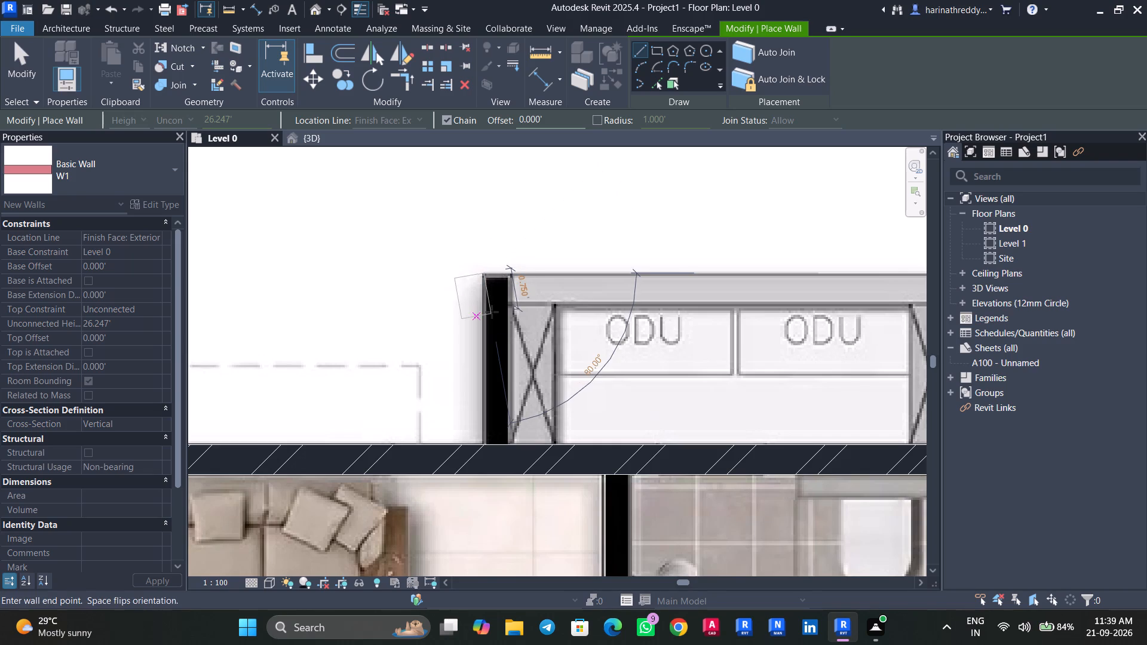
pyautogui.press('space')
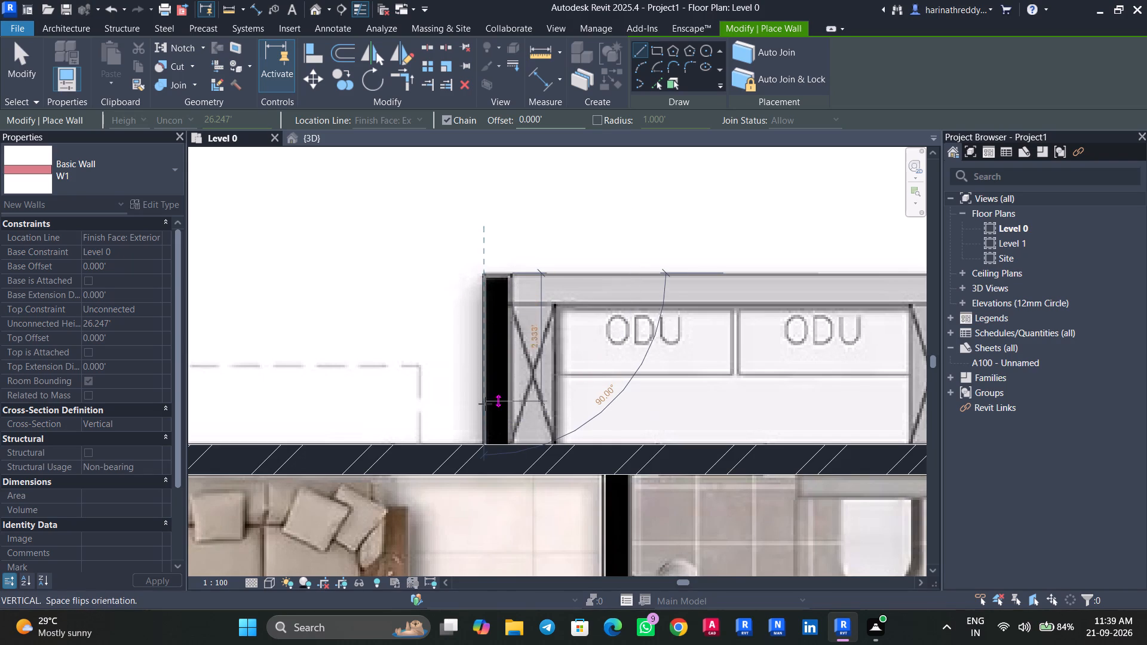
pyautogui.click(483, 441)
pyautogui.press('Escape')
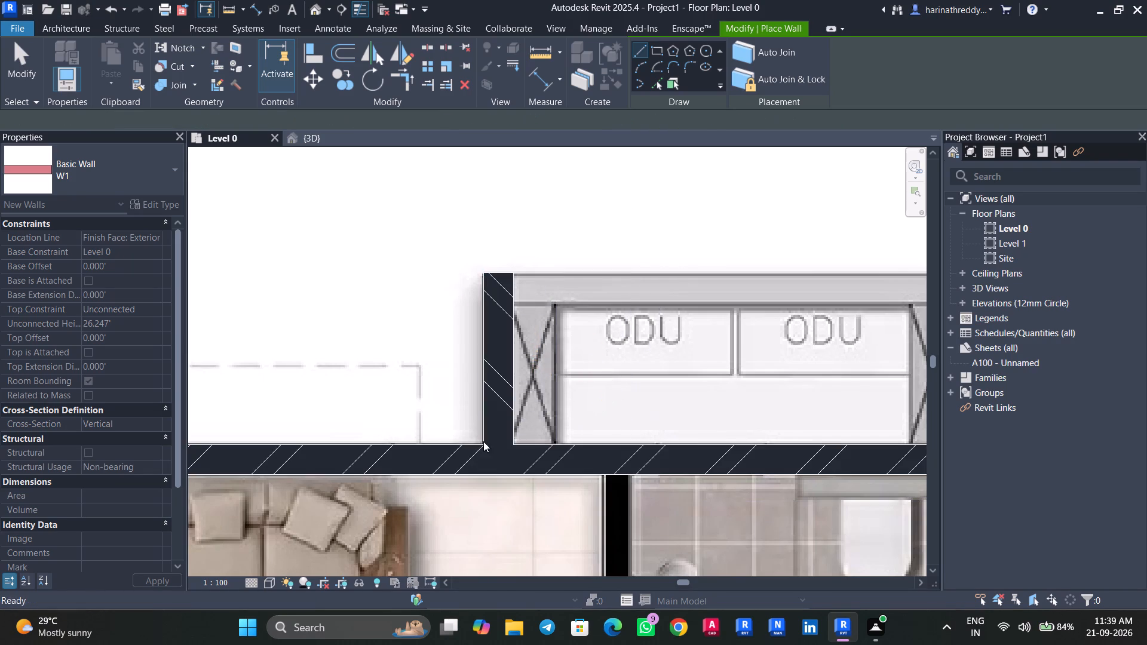
# Draw a W1 wall about 3.4 ft long along the ODU ledge's east side, from its outer corner south to the north wall.
pyautogui.scroll(-2, 600, 385)
pyautogui.moveTo(600, 385); pyautogui.dragTo(418, 392, button='middle')
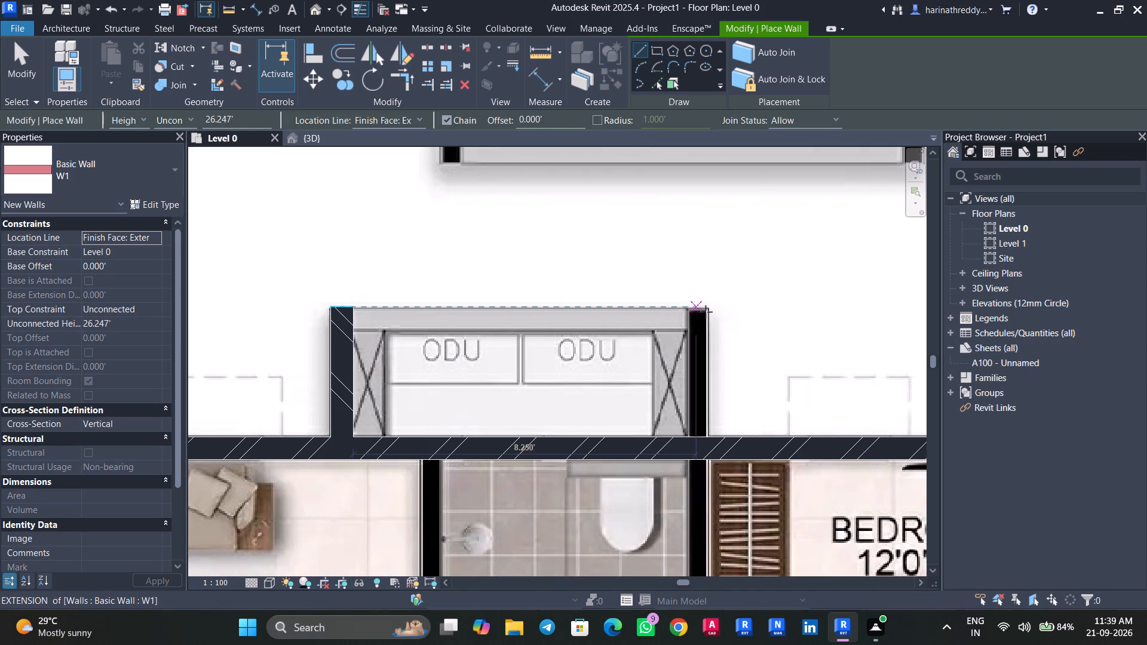
pyautogui.click(708, 312)
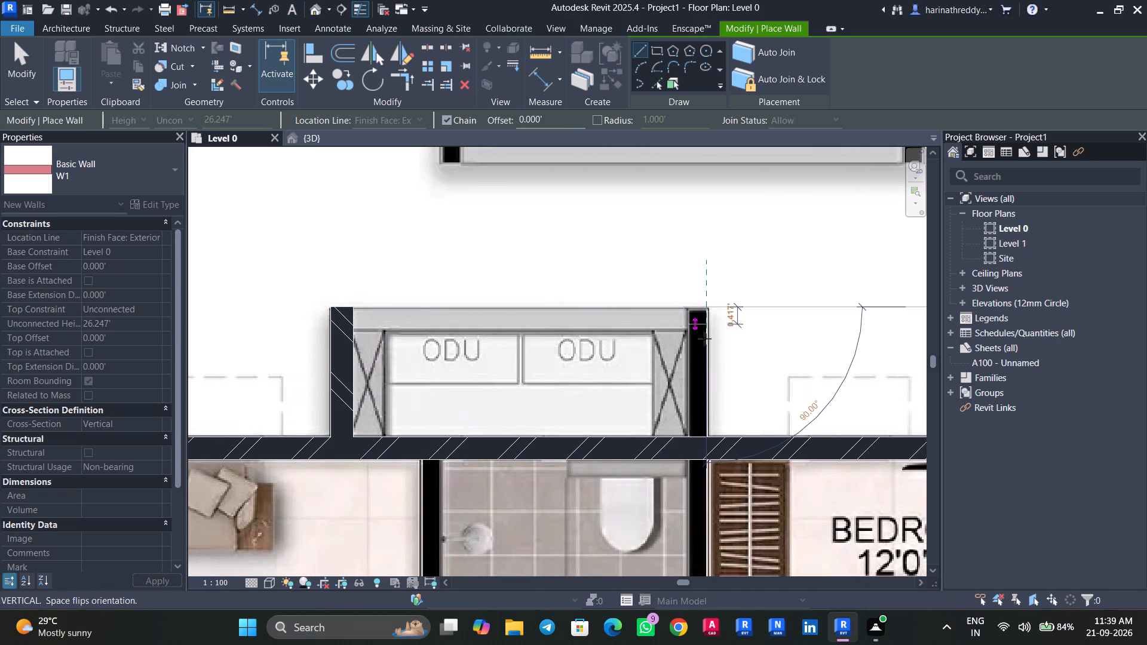
pyautogui.click(713, 432)
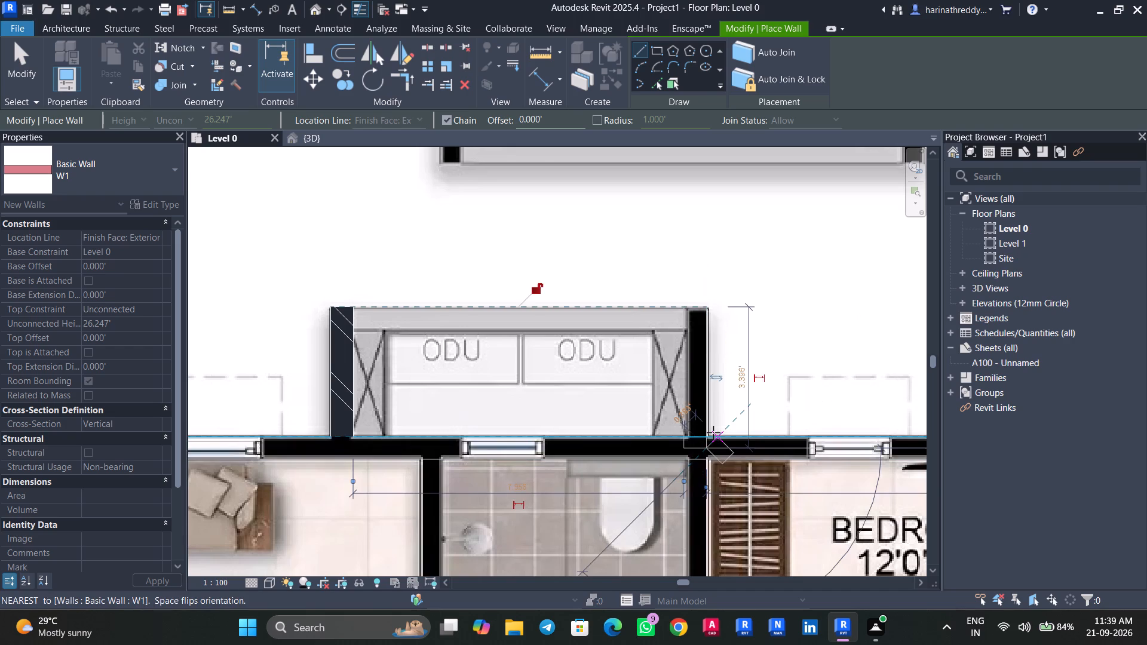
pyautogui.press('Escape')
pyautogui.press('Escape')
# Nudge the ODU ledge's east wall one increment east to align with the plan image.
pyautogui.click(700, 412)
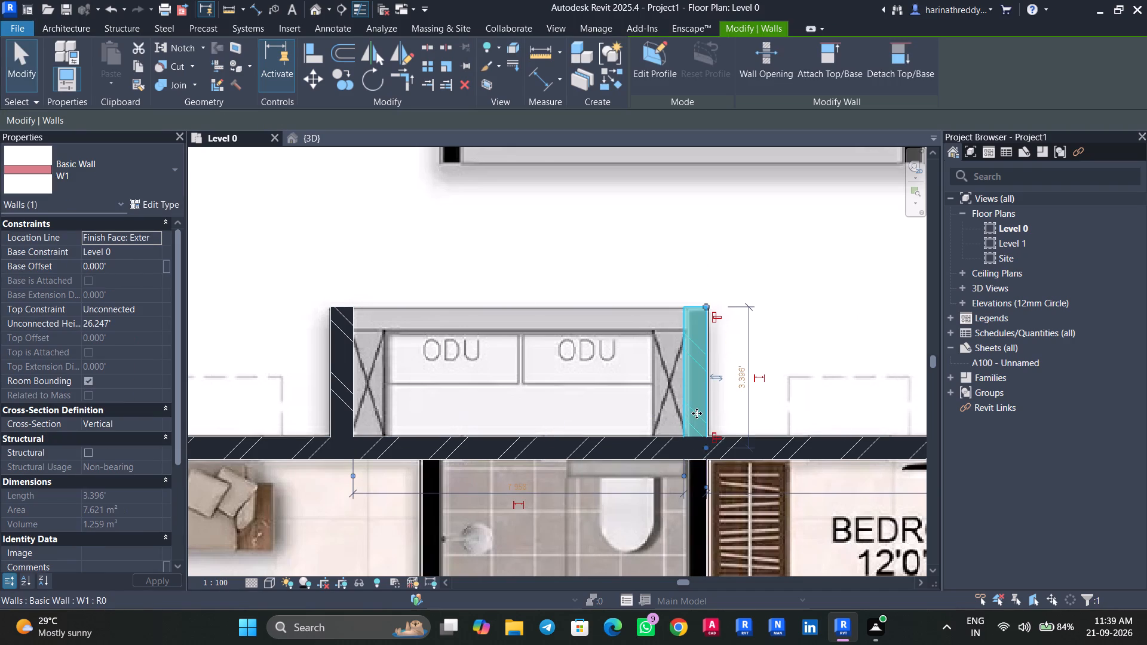
pyautogui.press('Right')
pyautogui.press('Escape')
# Draw a W1 wall about 10.3 ft long between Toilet 01 and Bedroom 01, from the north wall south past the Puja to the wall end.
pyautogui.scroll(-2, 695, 413)
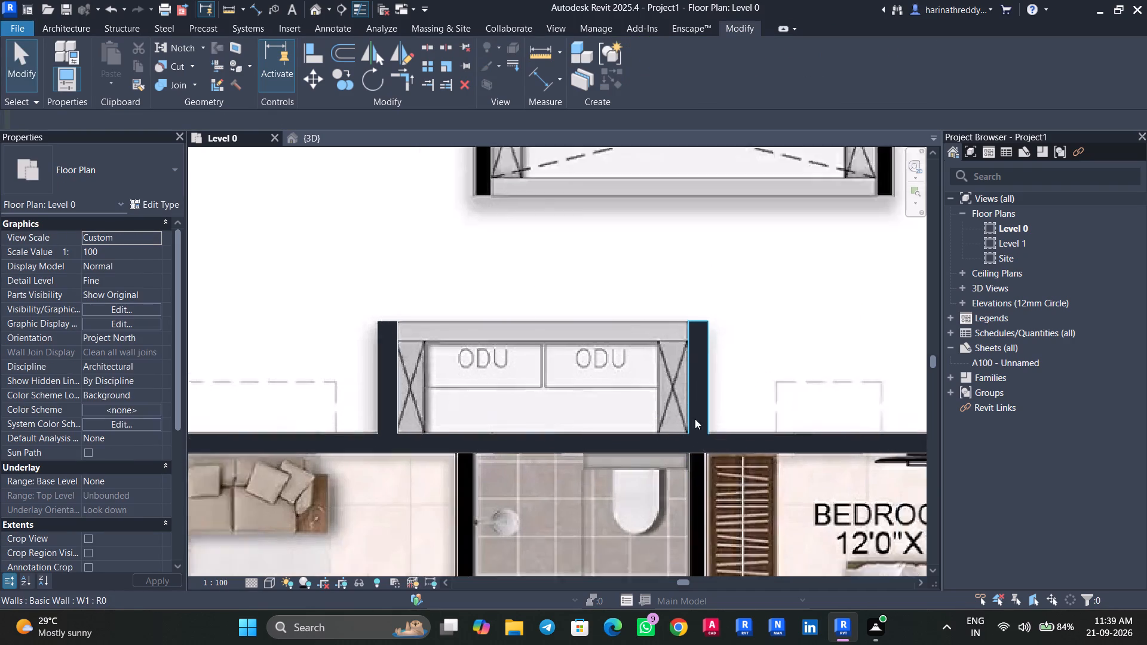
pyautogui.scroll(-5, 695, 419)
pyautogui.moveTo(693, 423); pyautogui.dragTo(624, 330, button='middle')
pyautogui.scroll(6, 624, 351)
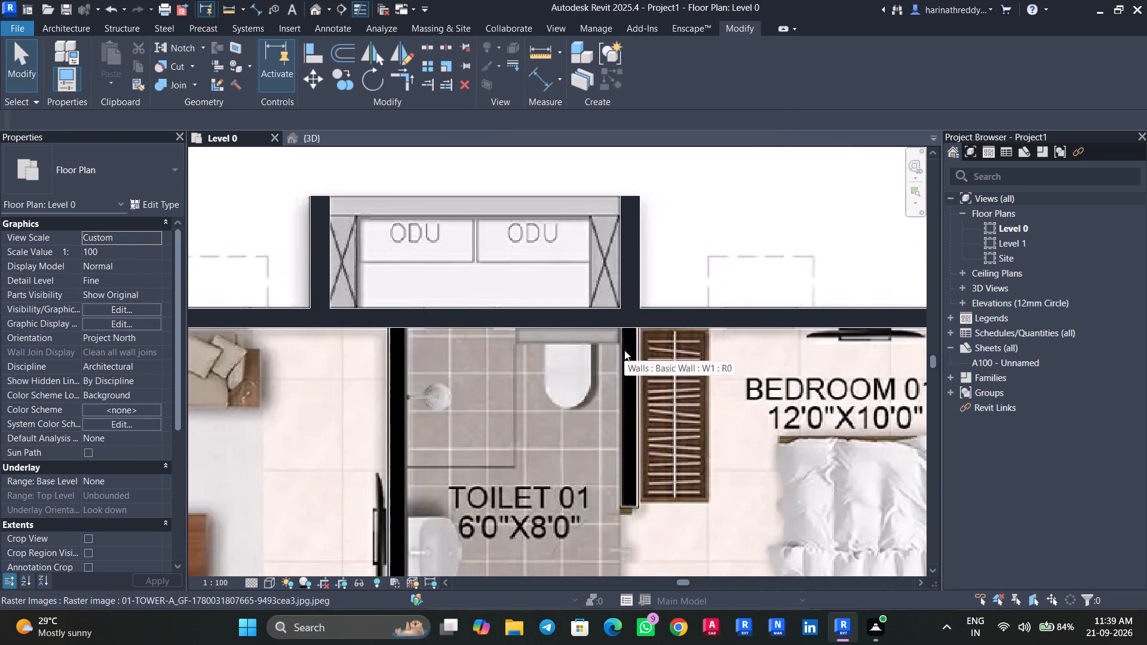
pyautogui.write('WA')
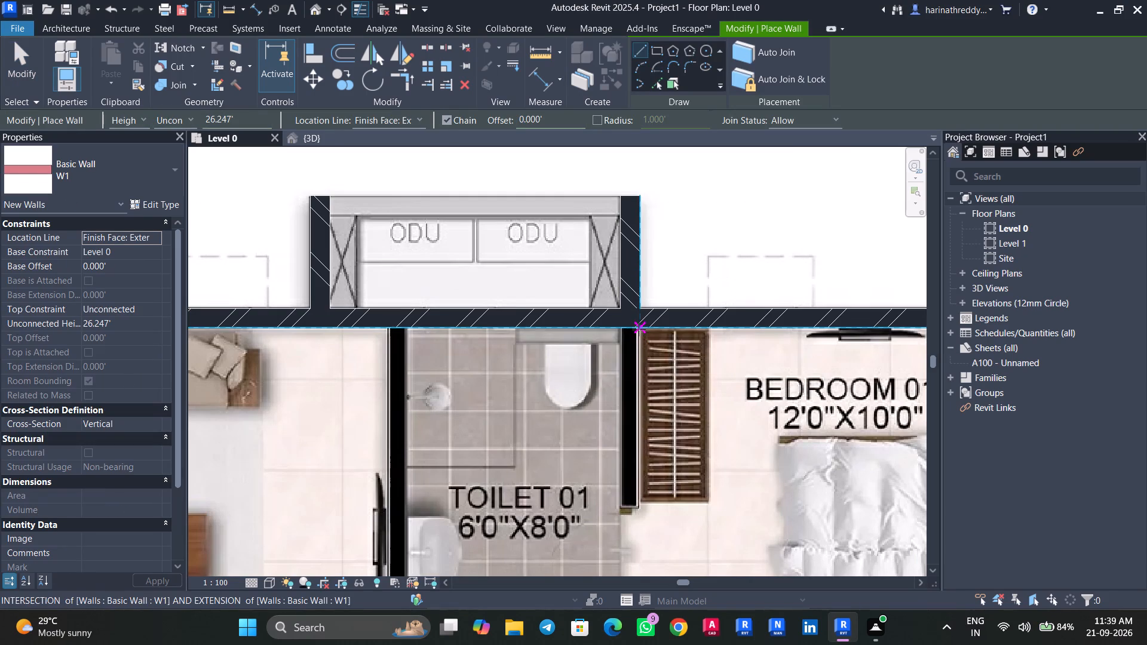
pyautogui.click(639, 329)
pyautogui.scroll(-5, 636, 504)
pyautogui.moveTo(636, 509); pyautogui.dragTo(633, 456, button='middle')
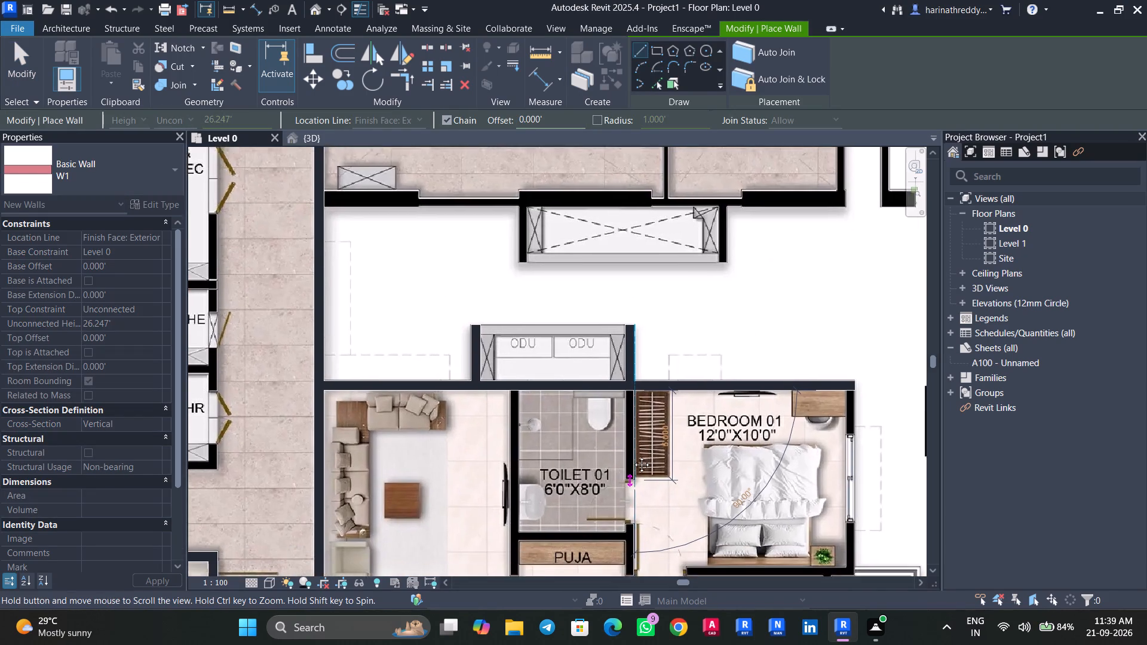
pyautogui.moveTo(633, 456); pyautogui.dragTo(630, 426, button='middle')
pyautogui.scroll(6, 637, 511)
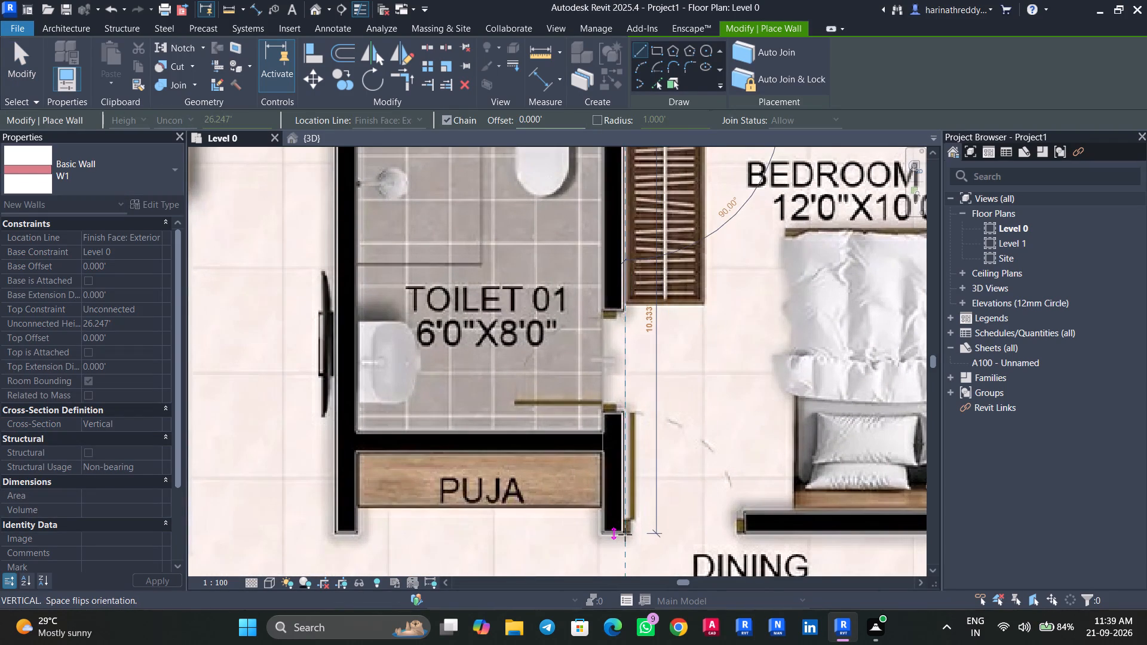
pyautogui.click(625, 535)
pyautogui.press('Escape')
# Draw a W1 wall between the Living room and Toilet 01, from the north wall south to the wall end beside the Puja.
pyautogui.scroll(-4, 430, 478)
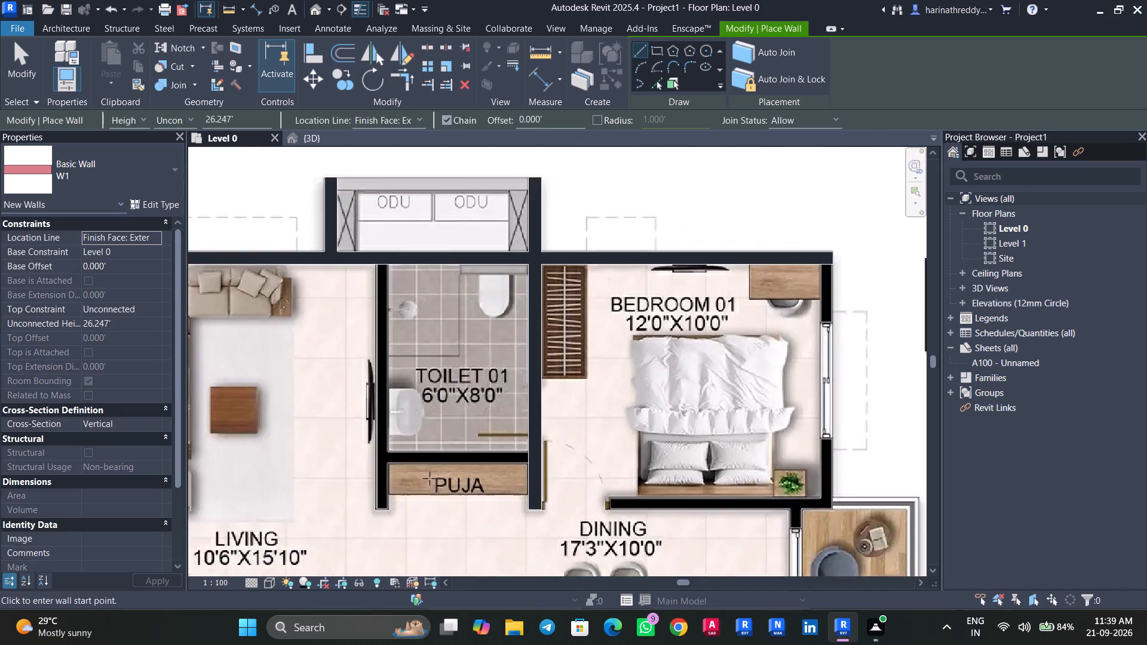
pyautogui.moveTo(431, 480); pyautogui.dragTo(565, 555, button='middle')
pyautogui.scroll(3, 522, 342)
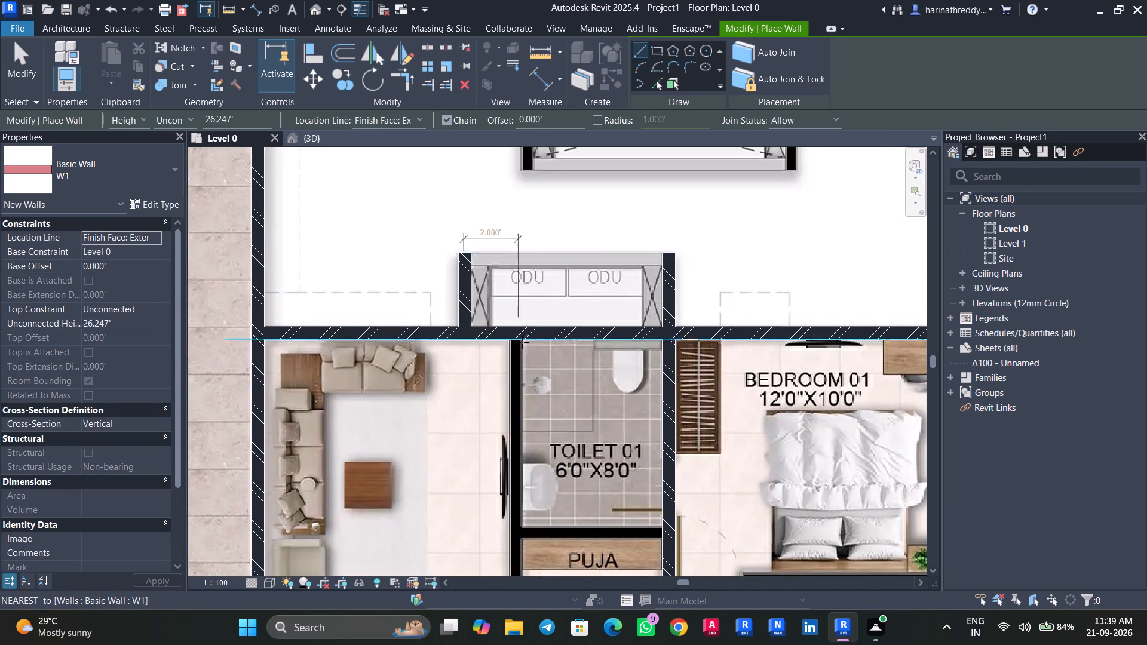
pyautogui.scroll(3, 522, 342)
pyautogui.click(522, 337)
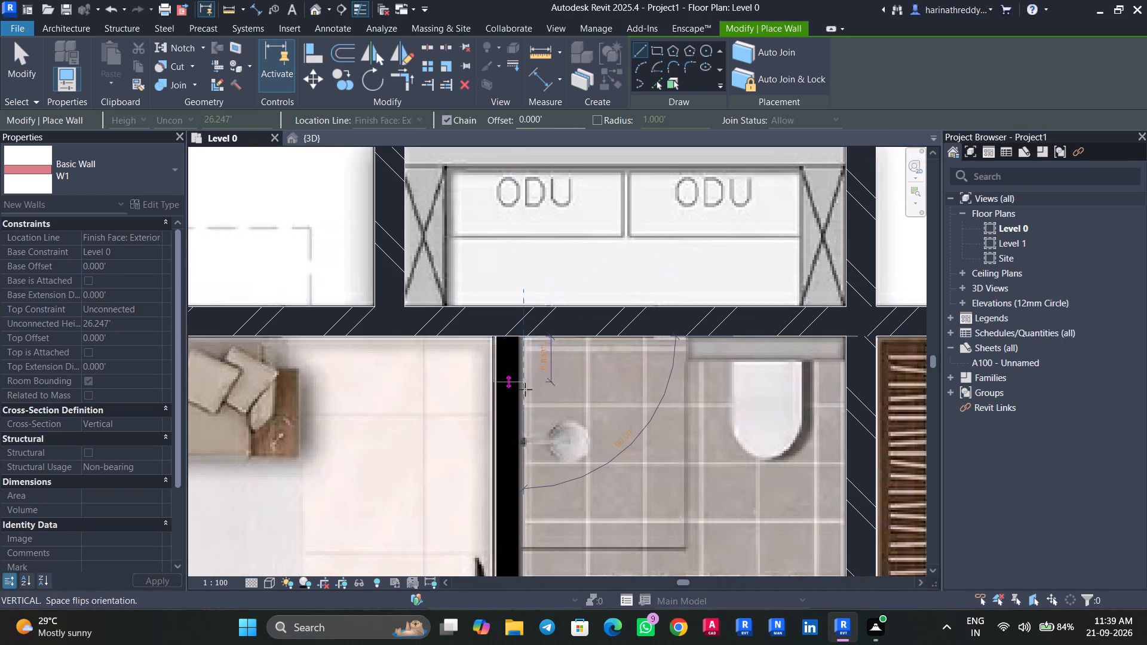
pyautogui.scroll(-5, 529, 420)
pyautogui.moveTo(529, 420); pyautogui.dragTo(526, 322, button='middle')
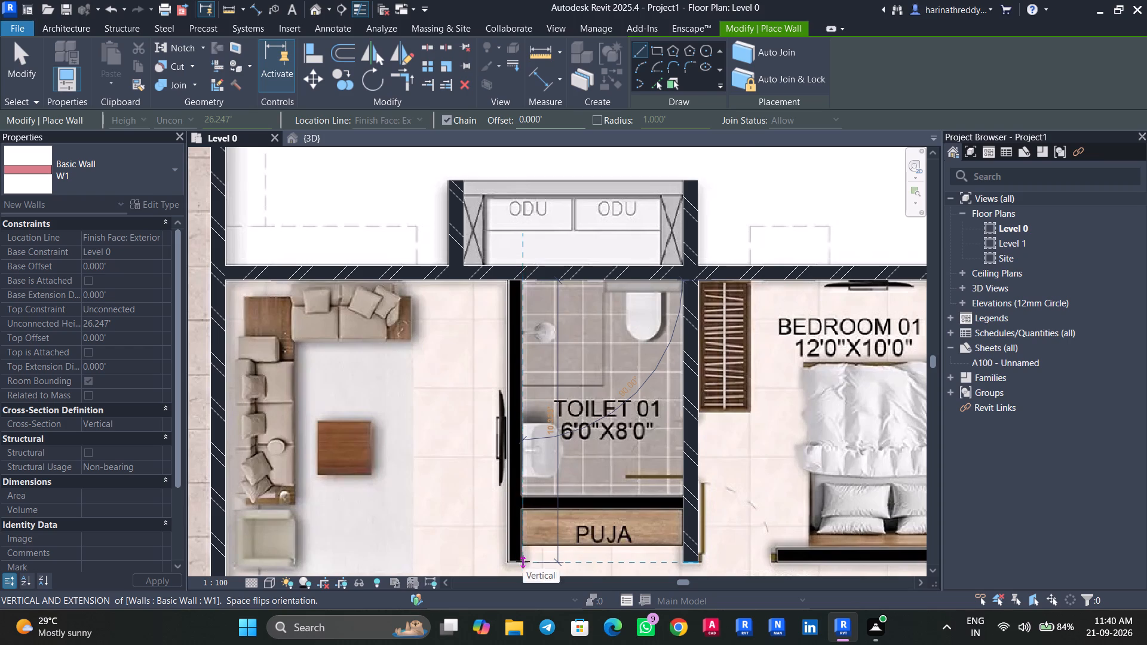
pyautogui.scroll(9, 523, 561)
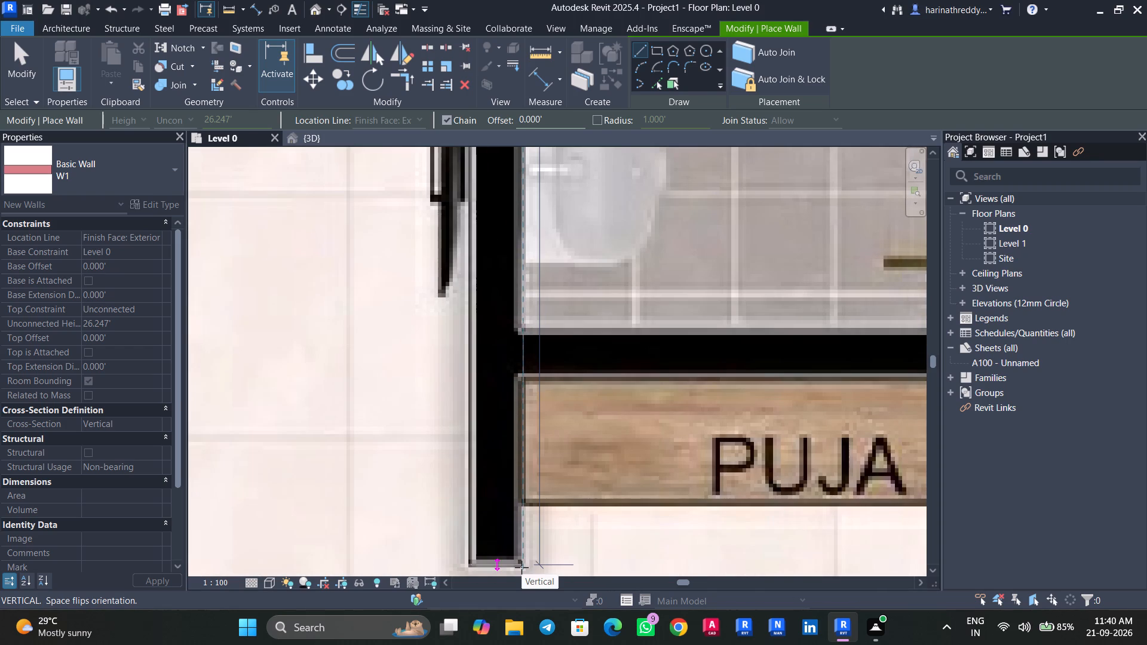
pyautogui.click(522, 567)
pyautogui.press('Escape')
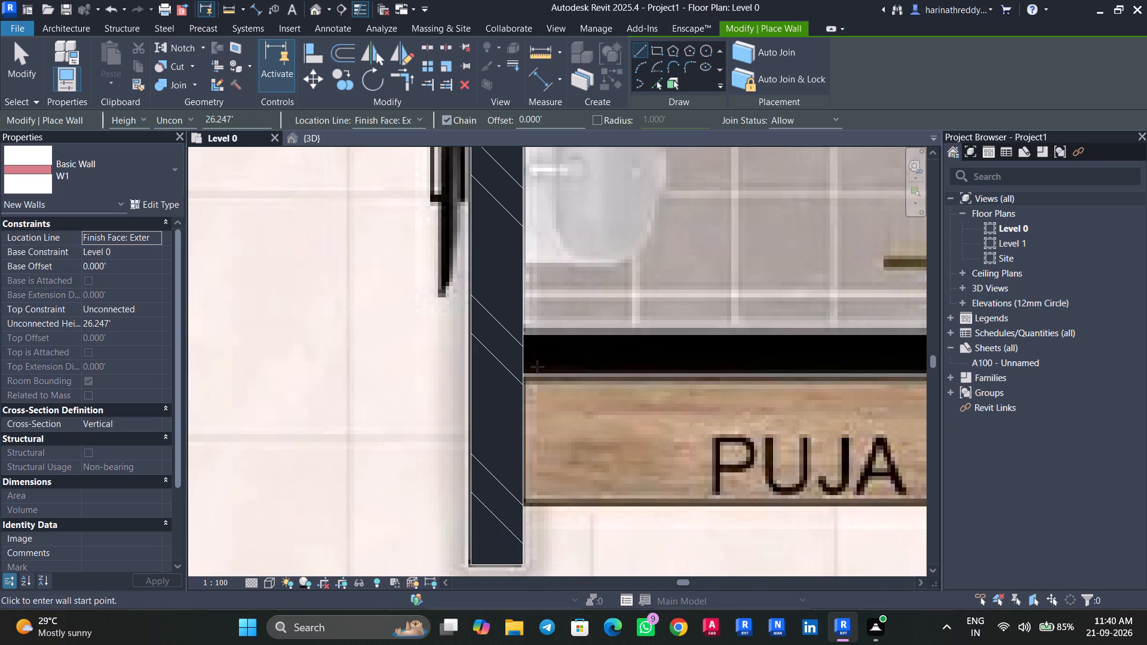
# Draw a W1 wall about 6 ft long between Toilet 01 and the Puja, joining the two north-south walls.
pyautogui.click(524, 328)
pyautogui.scroll(-4, 608, 338)
pyautogui.moveTo(608, 338); pyautogui.dragTo(423, 322, button='middle')
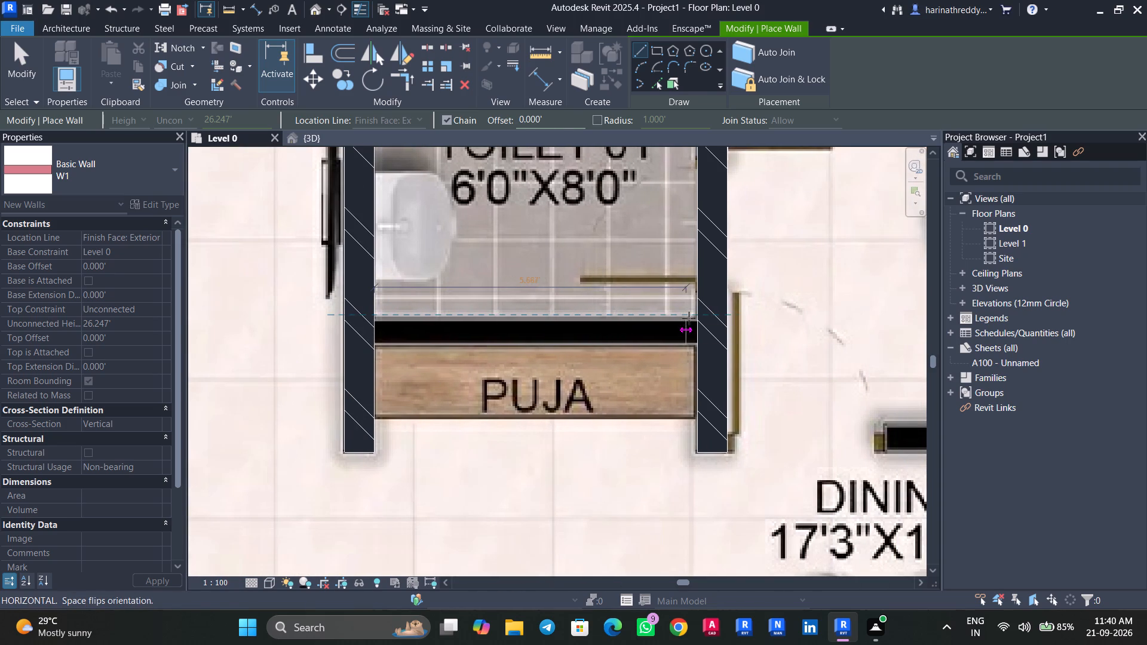
pyautogui.click(697, 319)
pyautogui.press('Escape')
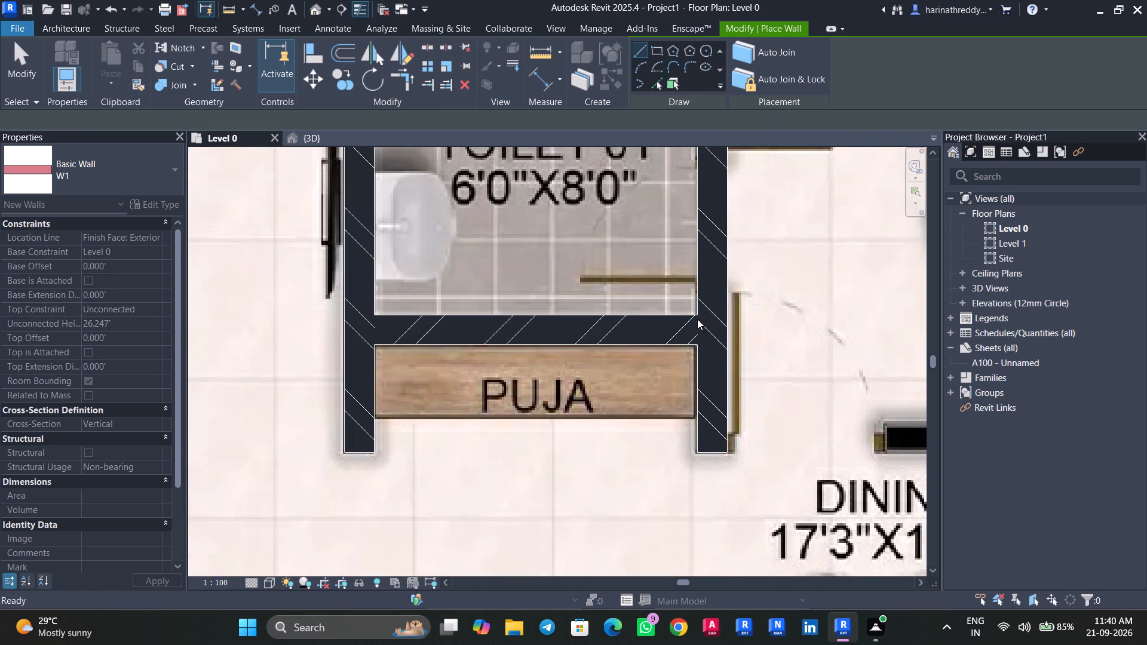
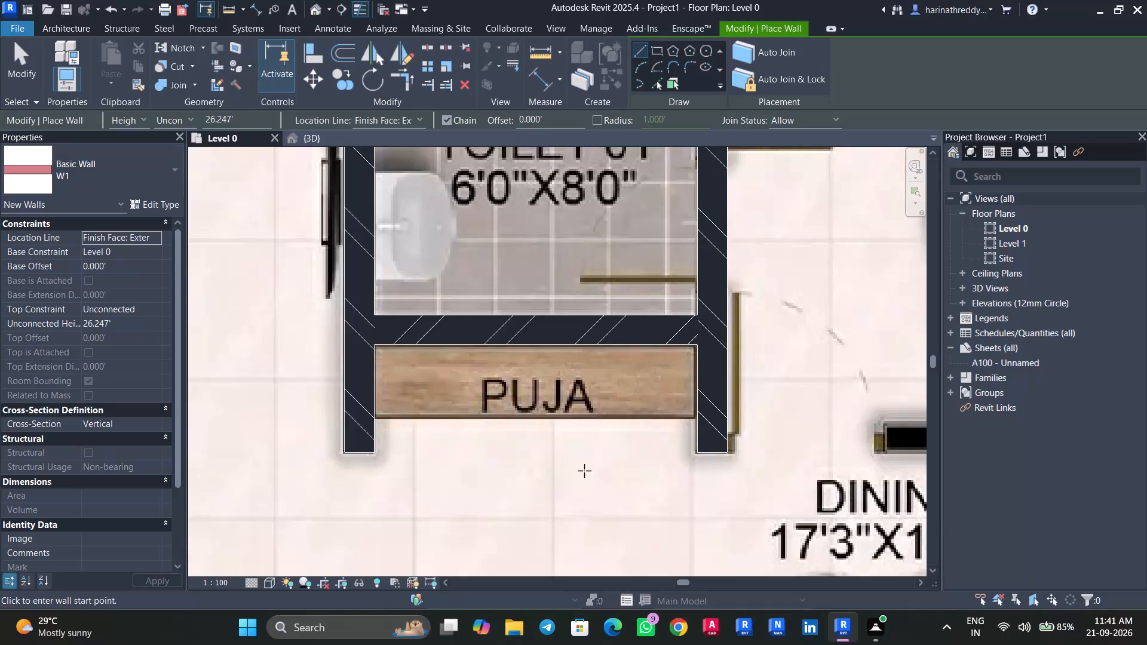
# Draw a W1 wall along Bedroom 01's east side, from the north wall's east end south to the balcony corner.
pyautogui.scroll(-6, 542, 465)
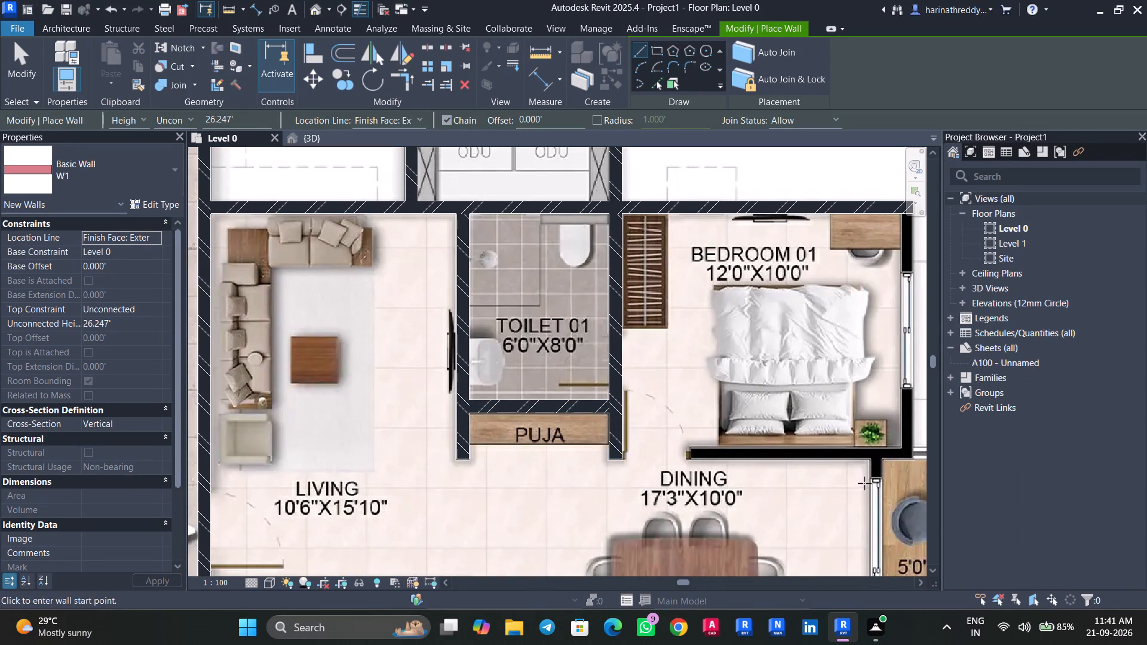
pyautogui.moveTo(864, 483); pyautogui.dragTo(606, 455, button='middle')
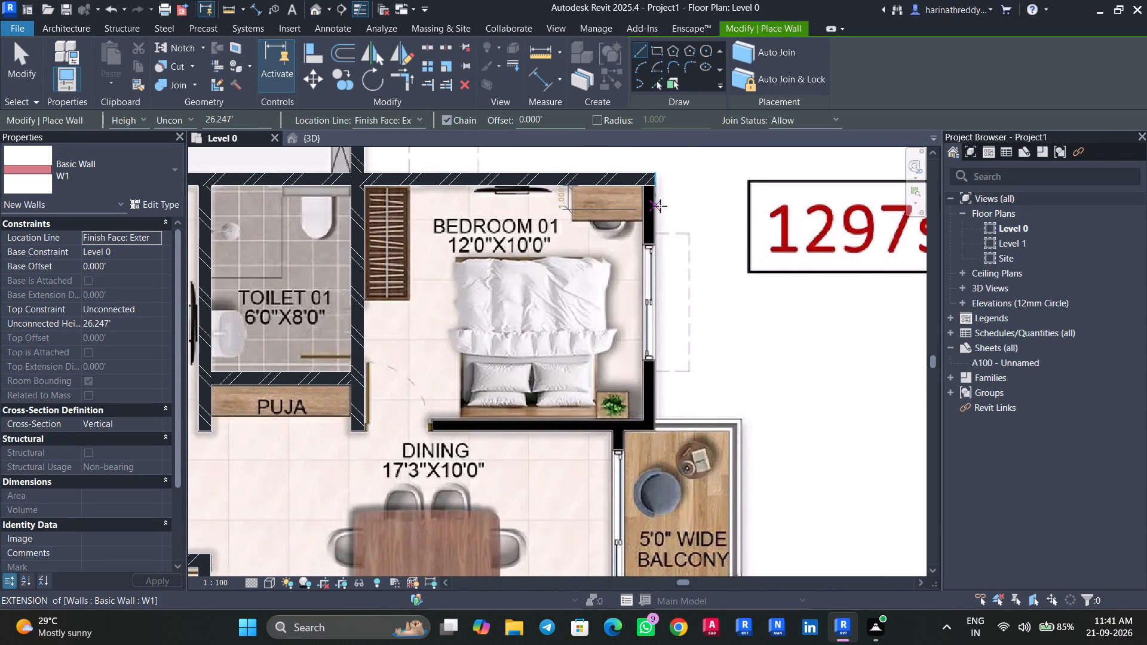
pyautogui.scroll(6, 651, 190)
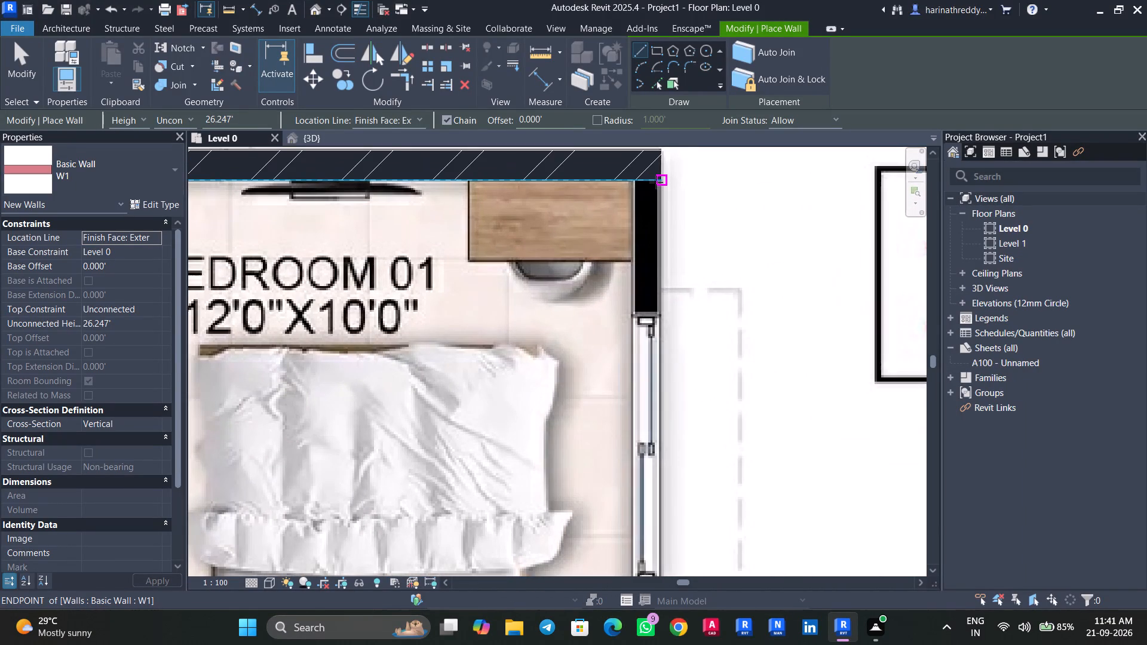
pyautogui.click(664, 180)
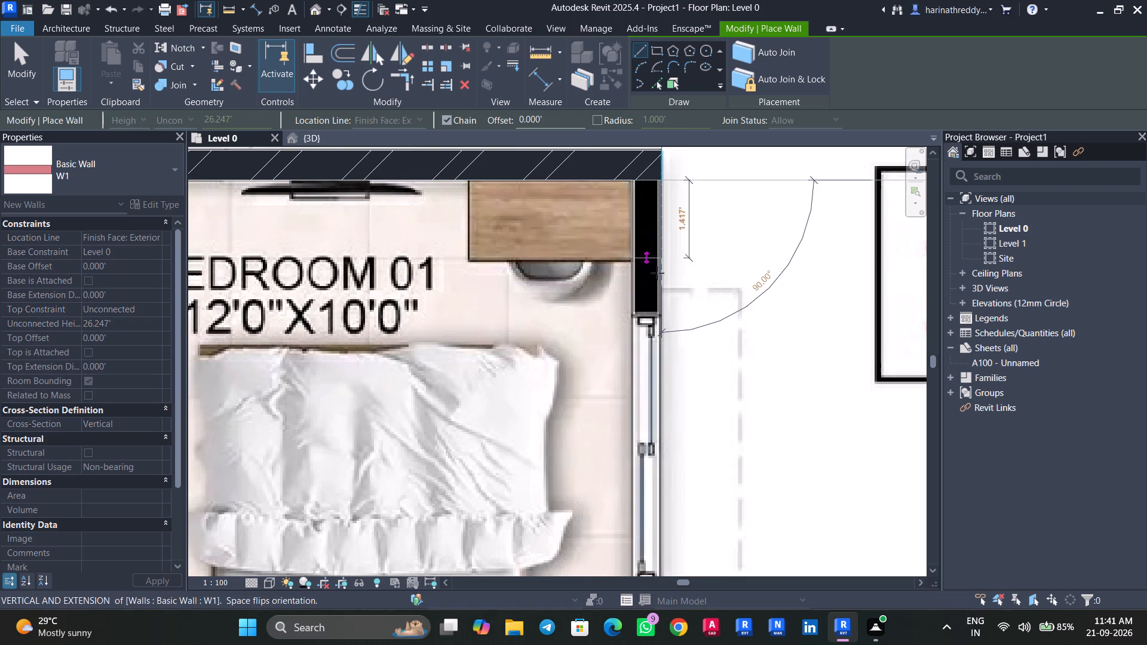
pyautogui.scroll(-5, 663, 364)
pyautogui.moveTo(663, 364); pyautogui.dragTo(647, 234, button='middle')
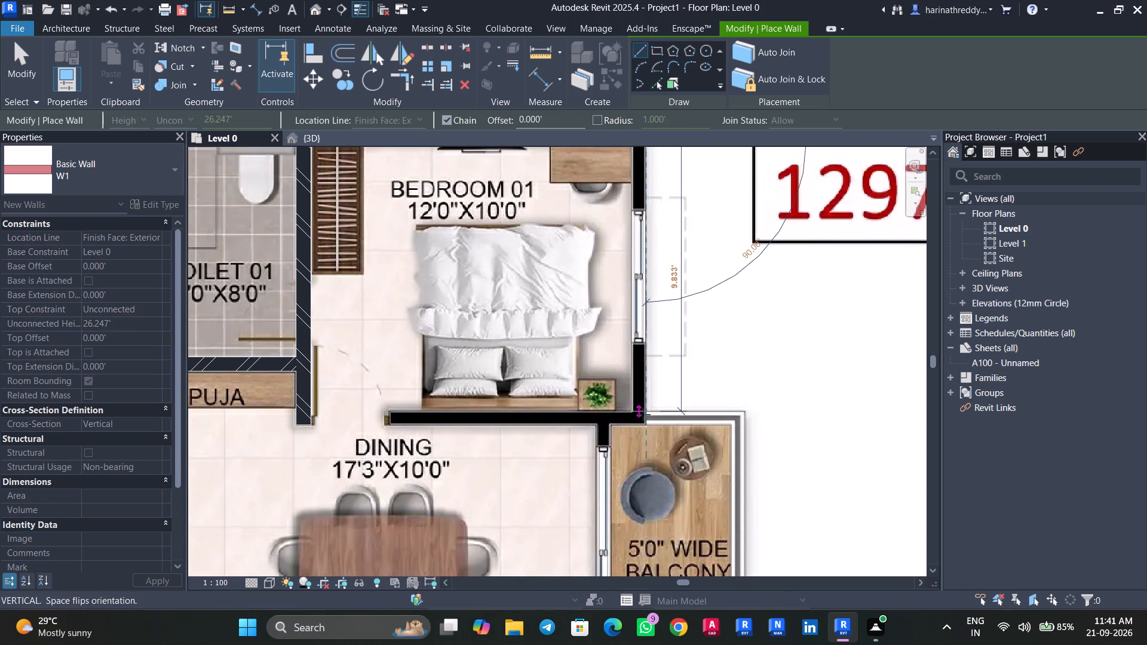
pyautogui.scroll(6, 642, 420)
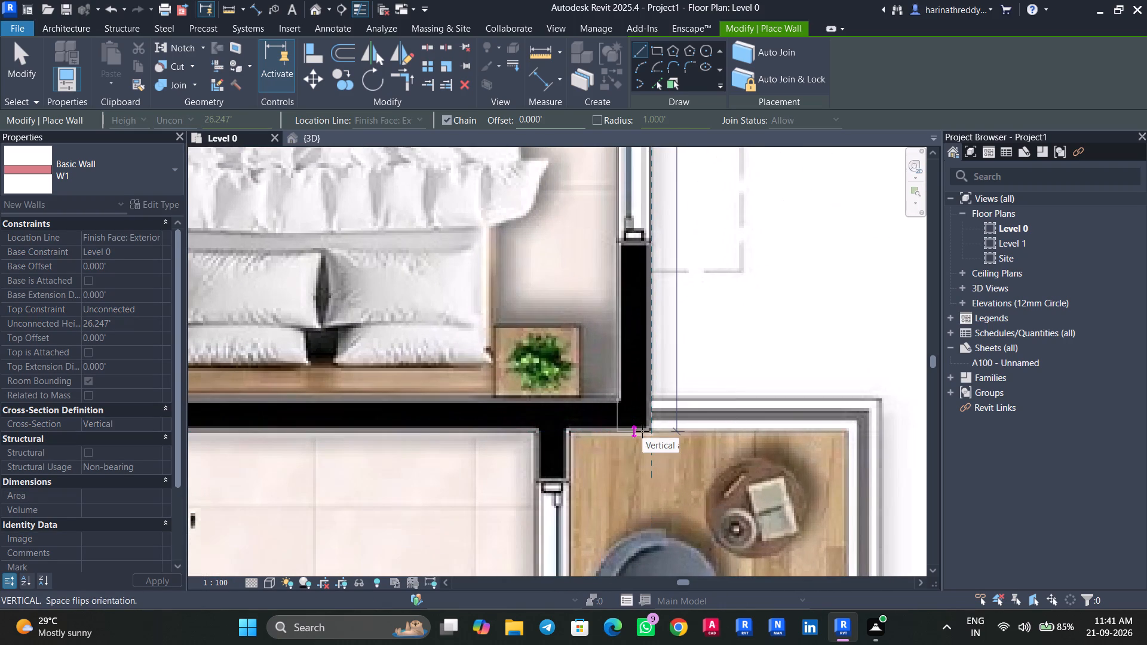
pyautogui.click(642, 431)
pyautogui.press('Escape')
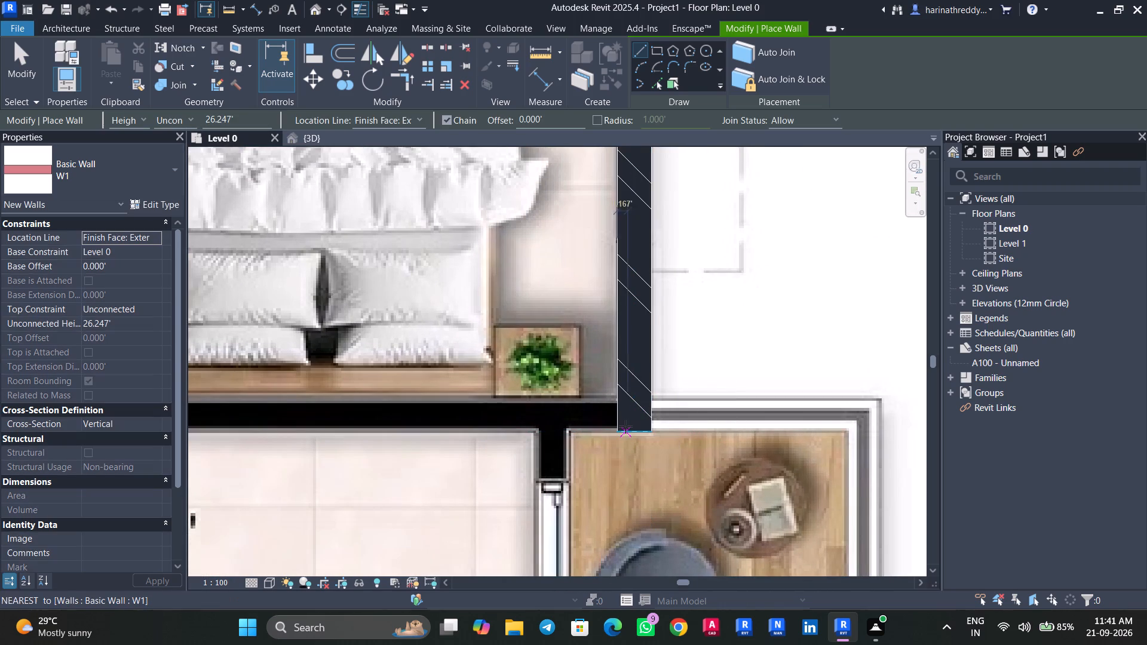
# Draw a W1 wall about 11.7 ft long along Bedroom 01's south side, from the east wall west to the wall beside the Puja.
pyautogui.click(615, 429)
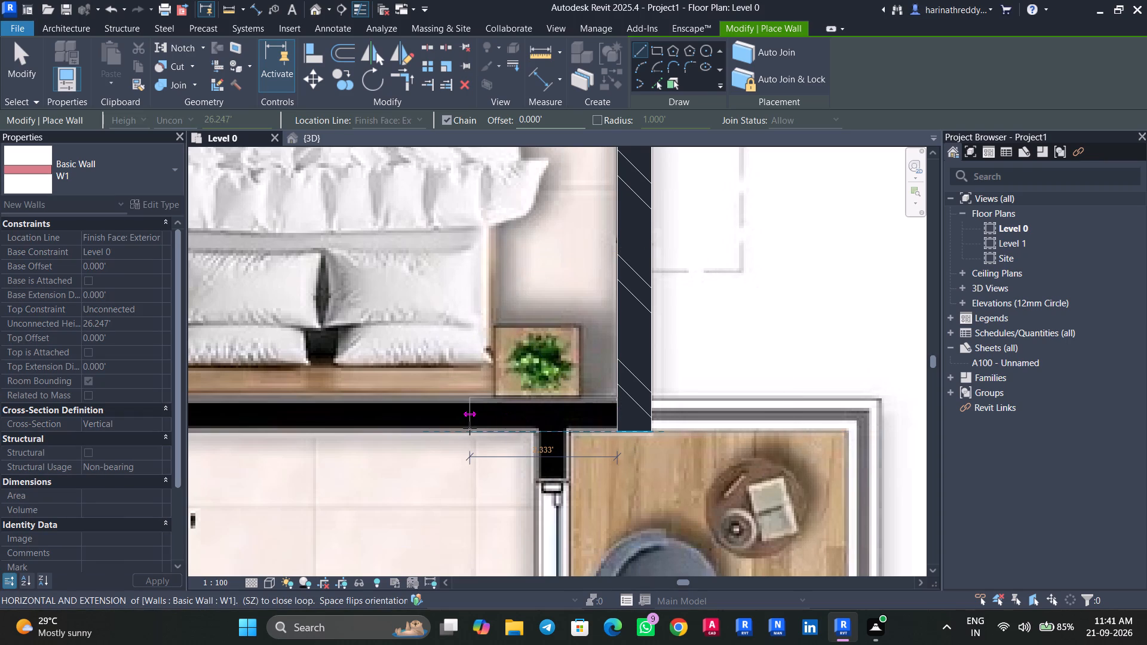
pyautogui.moveTo(470, 428); pyautogui.dragTo(798, 457, button='middle')
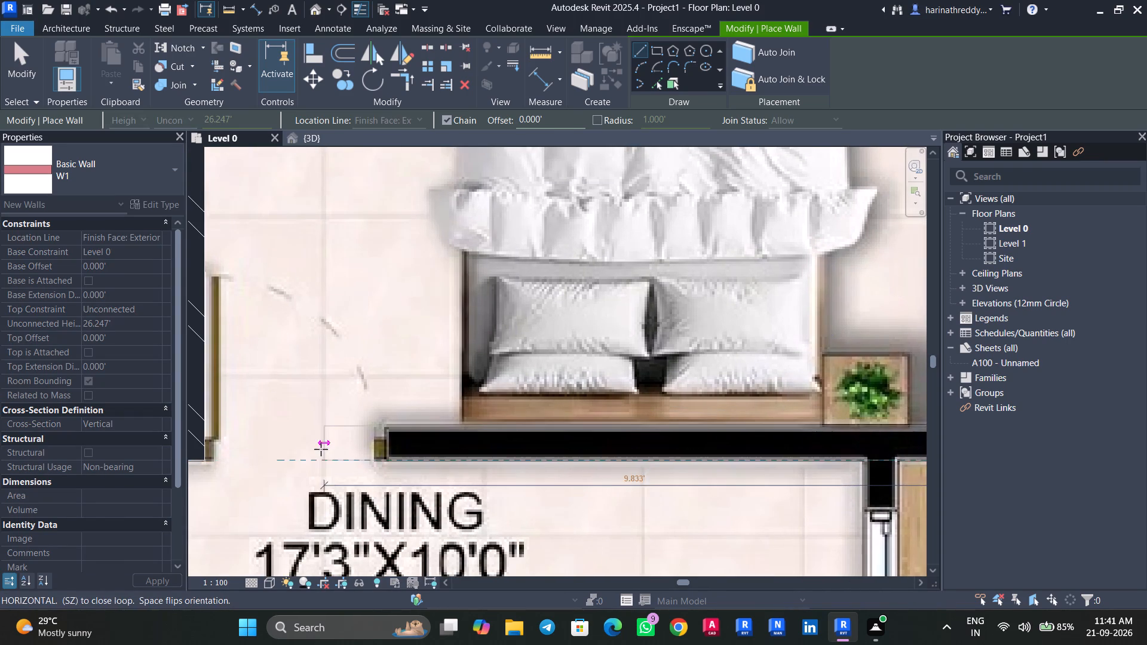
pyautogui.moveTo(320, 449); pyautogui.dragTo(478, 465, button='middle')
pyautogui.click(362, 464)
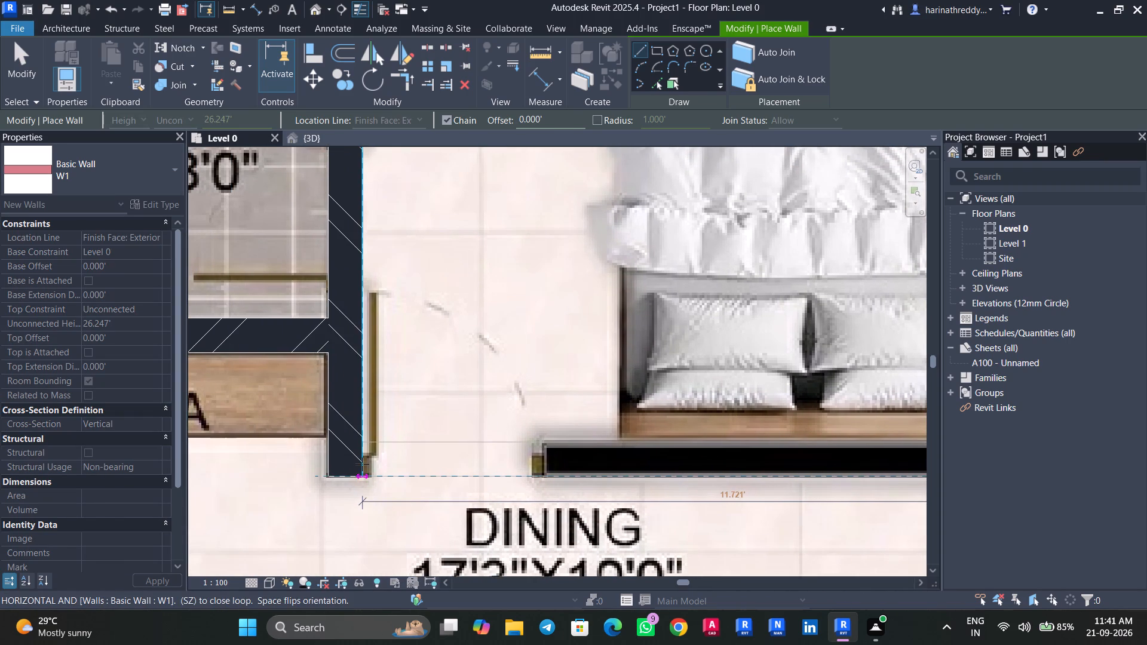
pyautogui.press('Escape')
pyautogui.scroll(-8, 465, 481)
pyautogui.press('Escape')
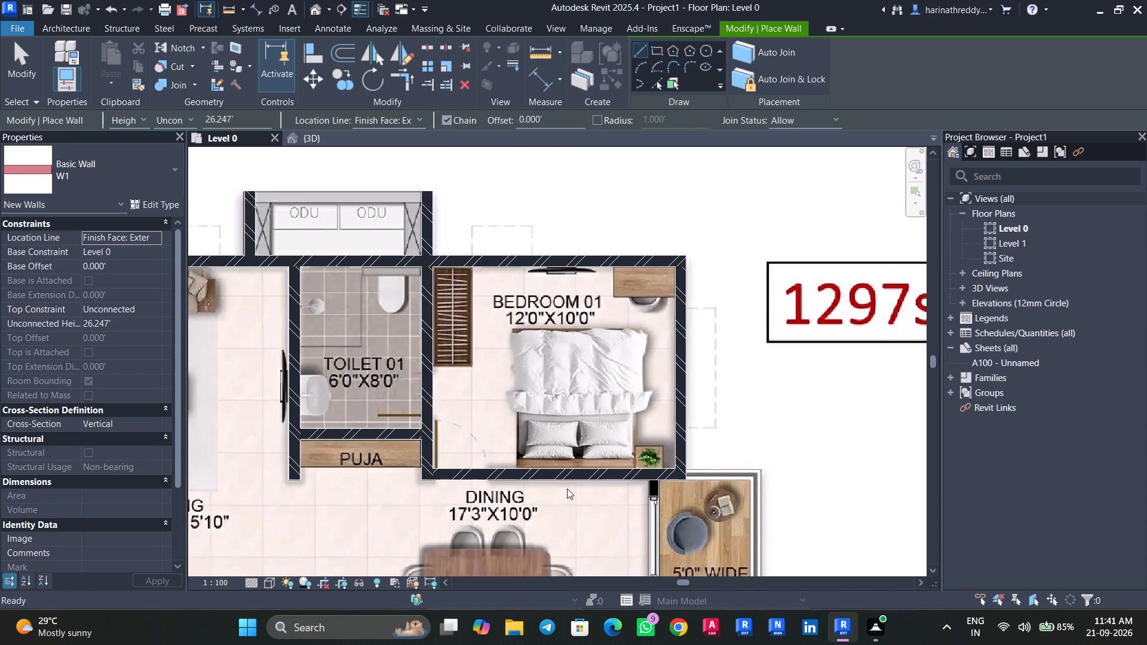
# Draw a W1 wall about 5.2 ft long along the Utility's north side, from the M.Toilet wall east to the Utility's corner.
pyautogui.moveTo(695, 510); pyautogui.dragTo(668, 377, button='middle')
pyautogui.scroll(1, 668, 377)
pyautogui.scroll(-5, 683, 455)
pyautogui.moveTo(668, 475); pyautogui.dragTo(624, 397, button='middle')
pyautogui.scroll(5, 516, 500)
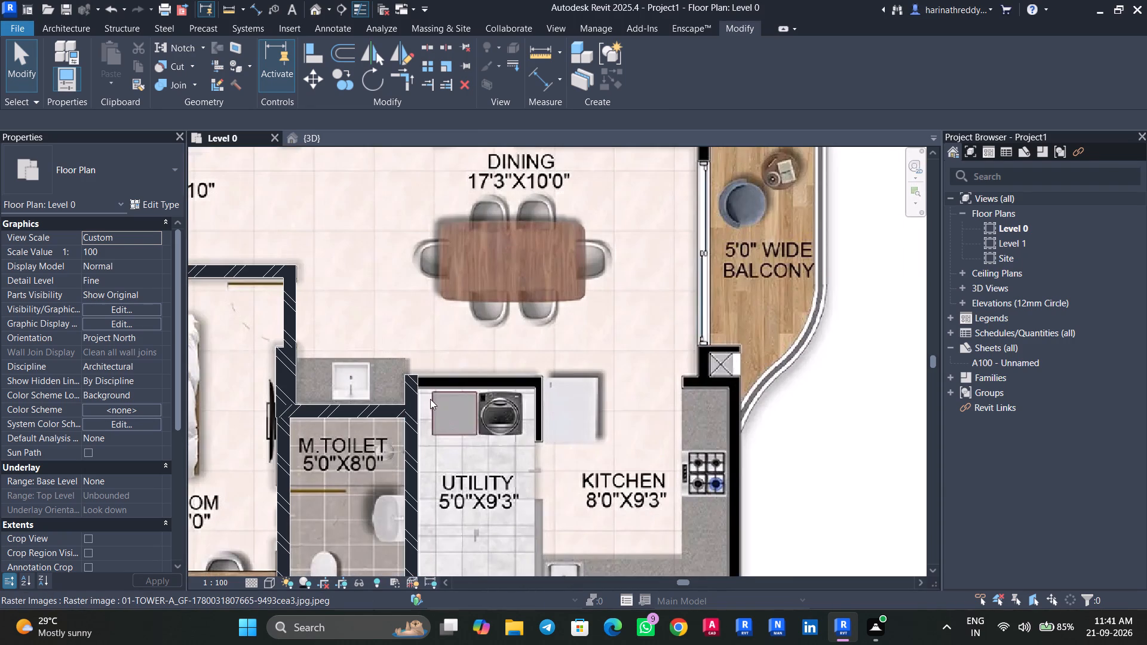
pyautogui.scroll(7, 422, 379)
pyautogui.write('WA')
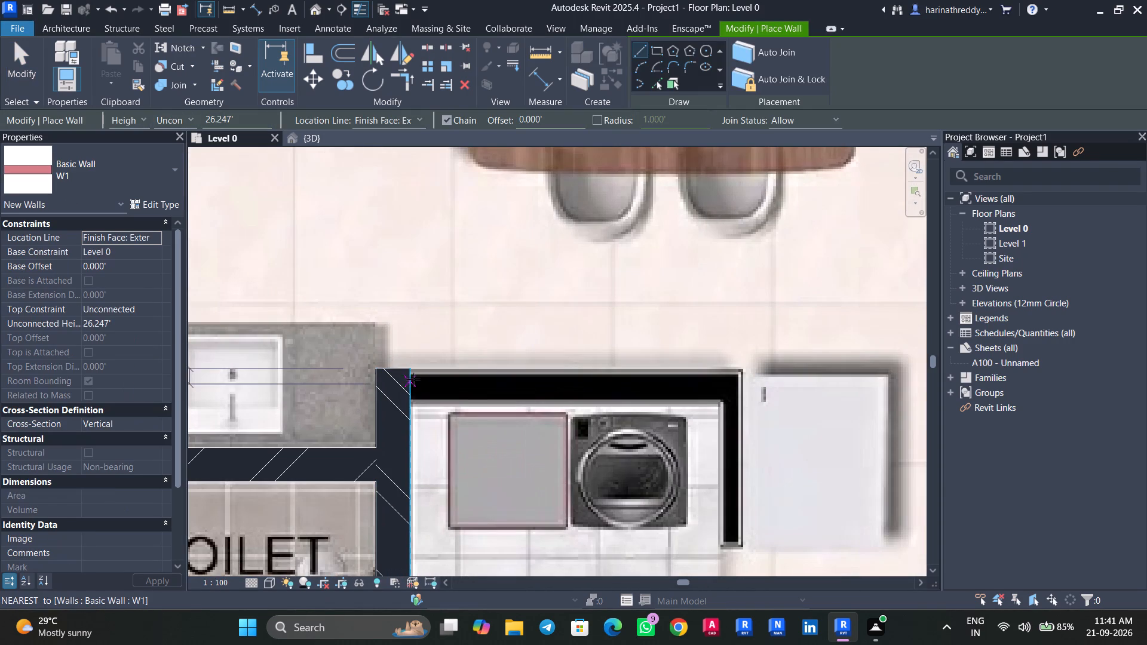
pyautogui.click(411, 370)
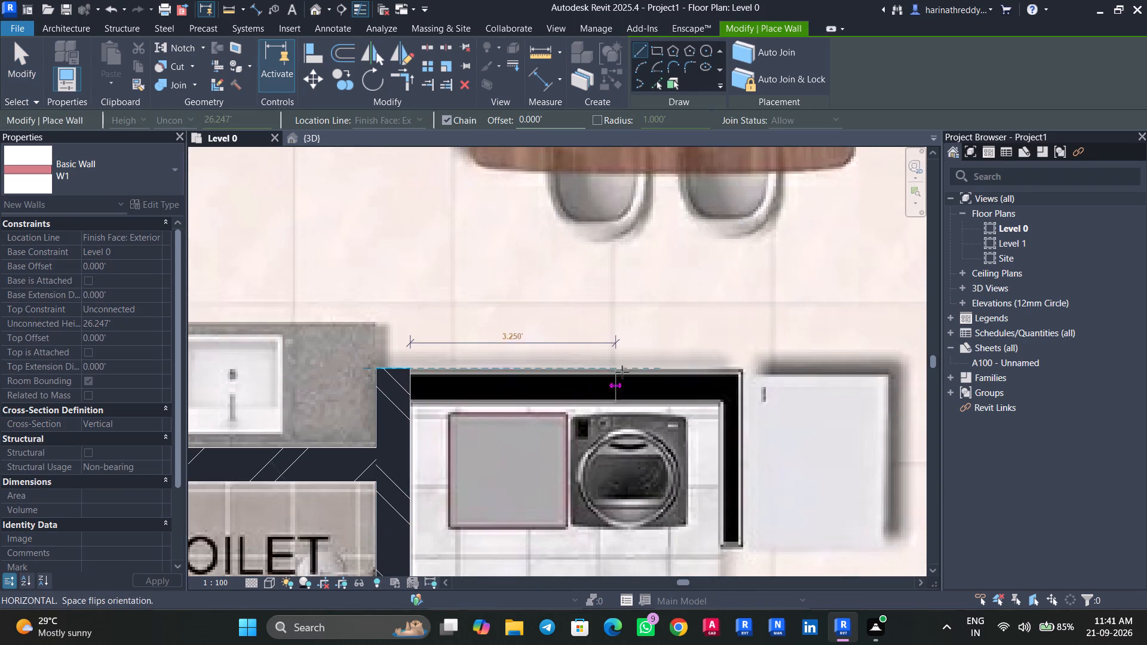
pyautogui.click(740, 370)
pyautogui.press('Escape')
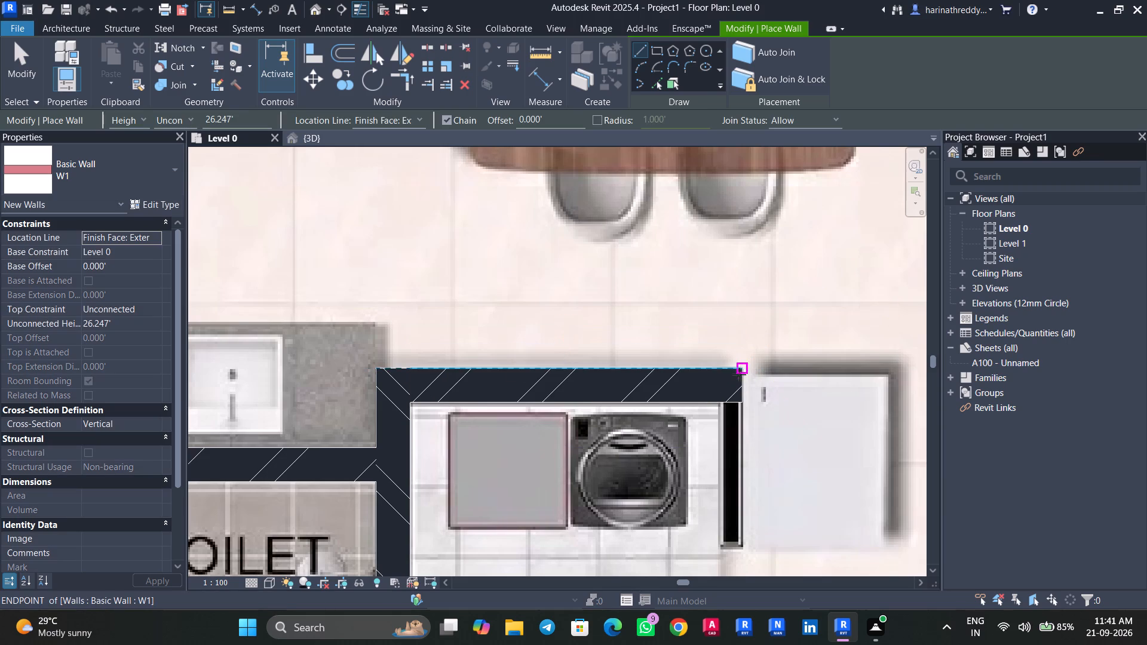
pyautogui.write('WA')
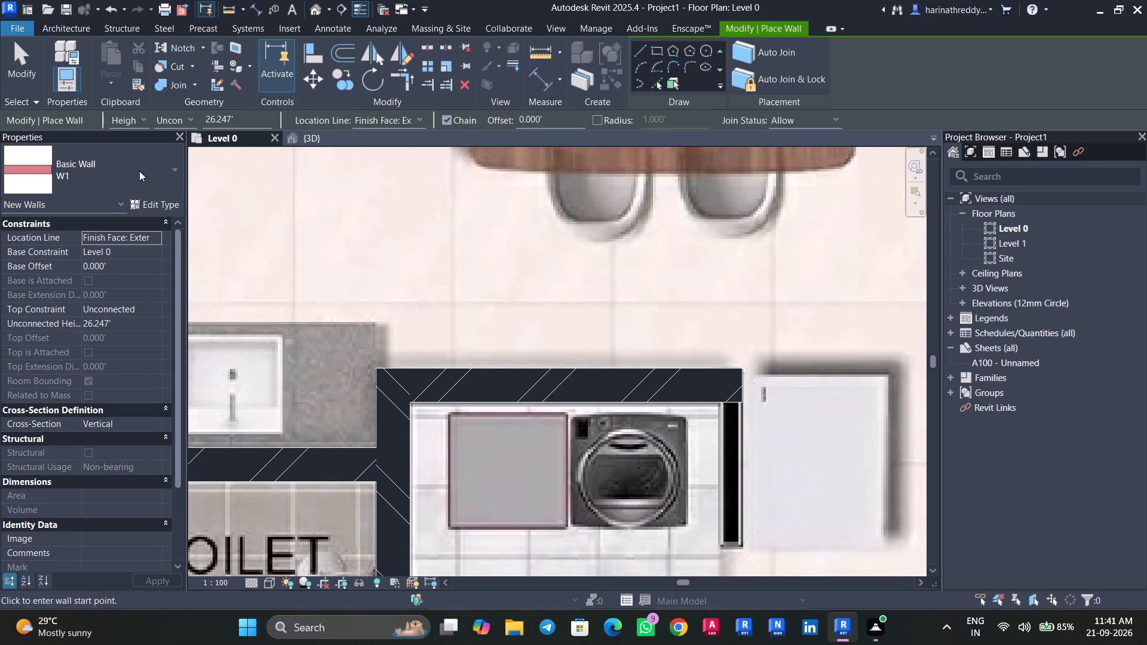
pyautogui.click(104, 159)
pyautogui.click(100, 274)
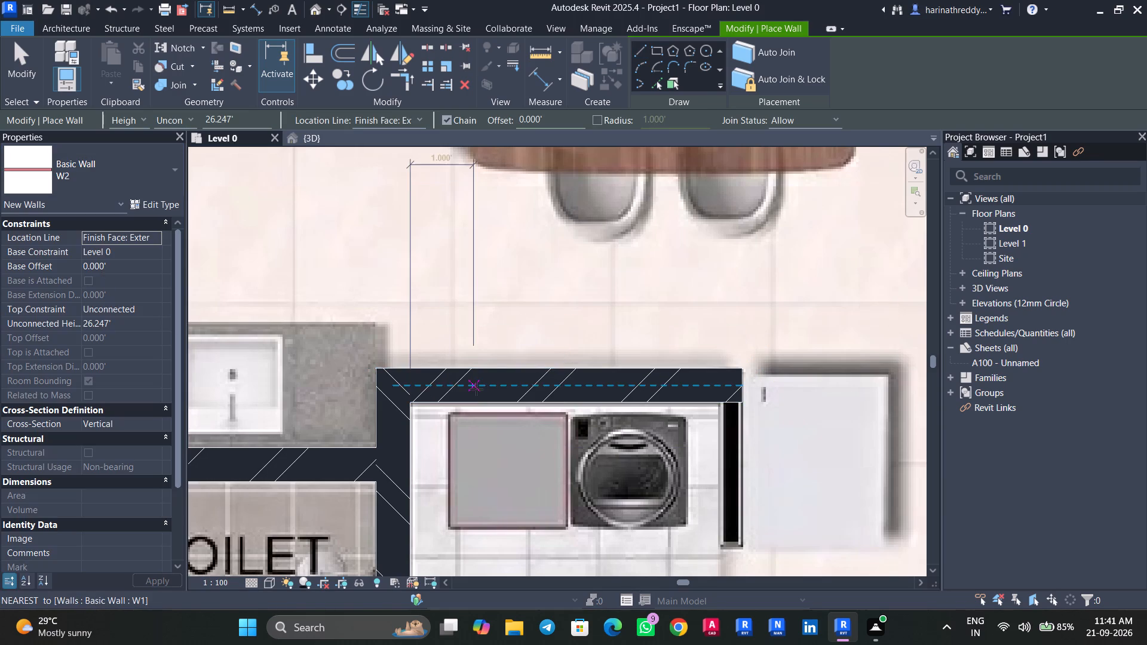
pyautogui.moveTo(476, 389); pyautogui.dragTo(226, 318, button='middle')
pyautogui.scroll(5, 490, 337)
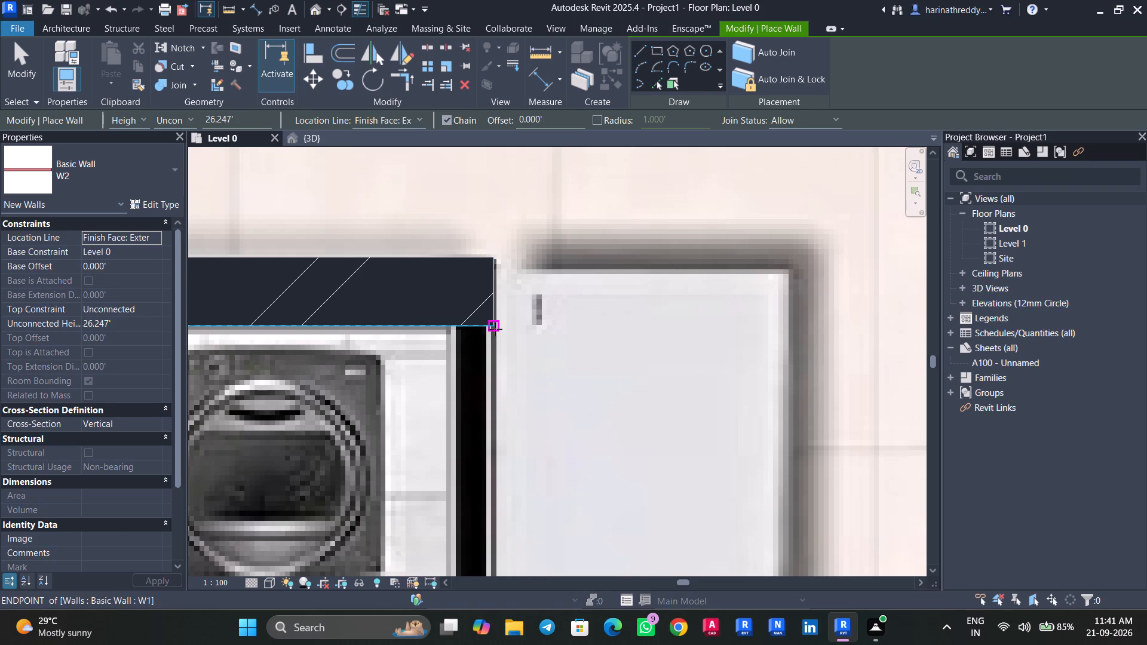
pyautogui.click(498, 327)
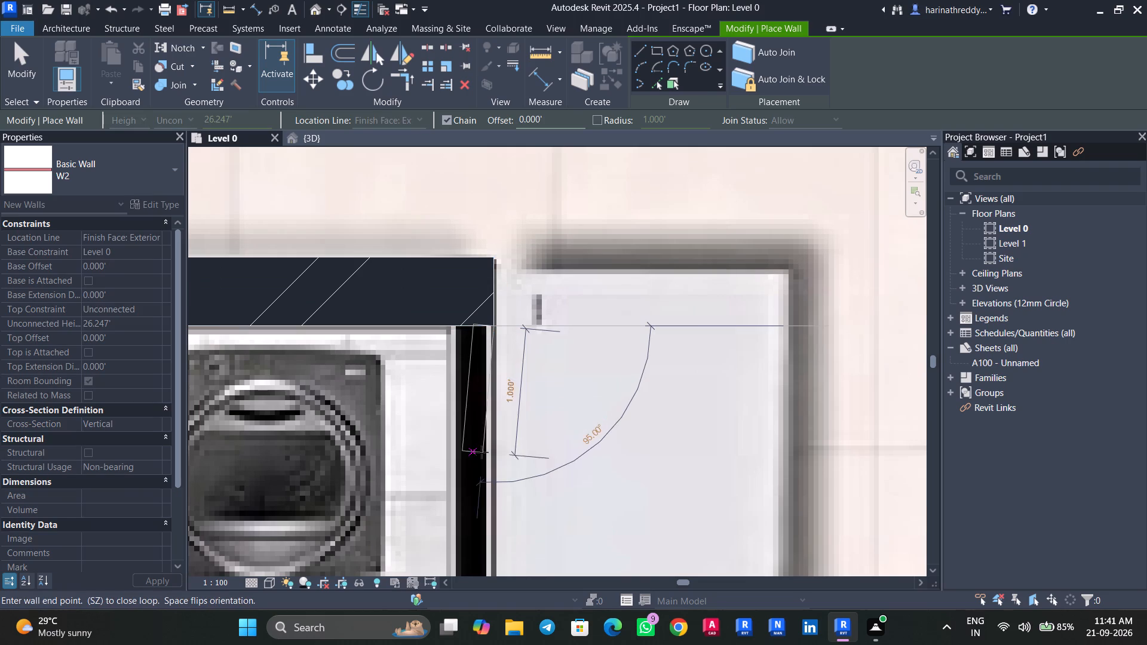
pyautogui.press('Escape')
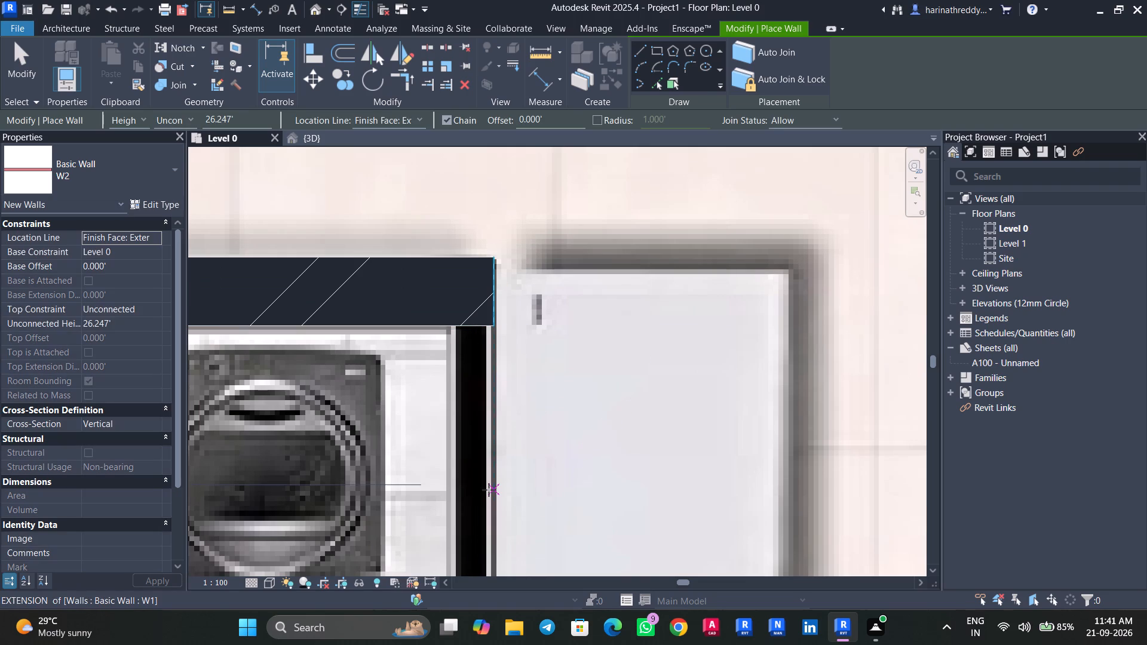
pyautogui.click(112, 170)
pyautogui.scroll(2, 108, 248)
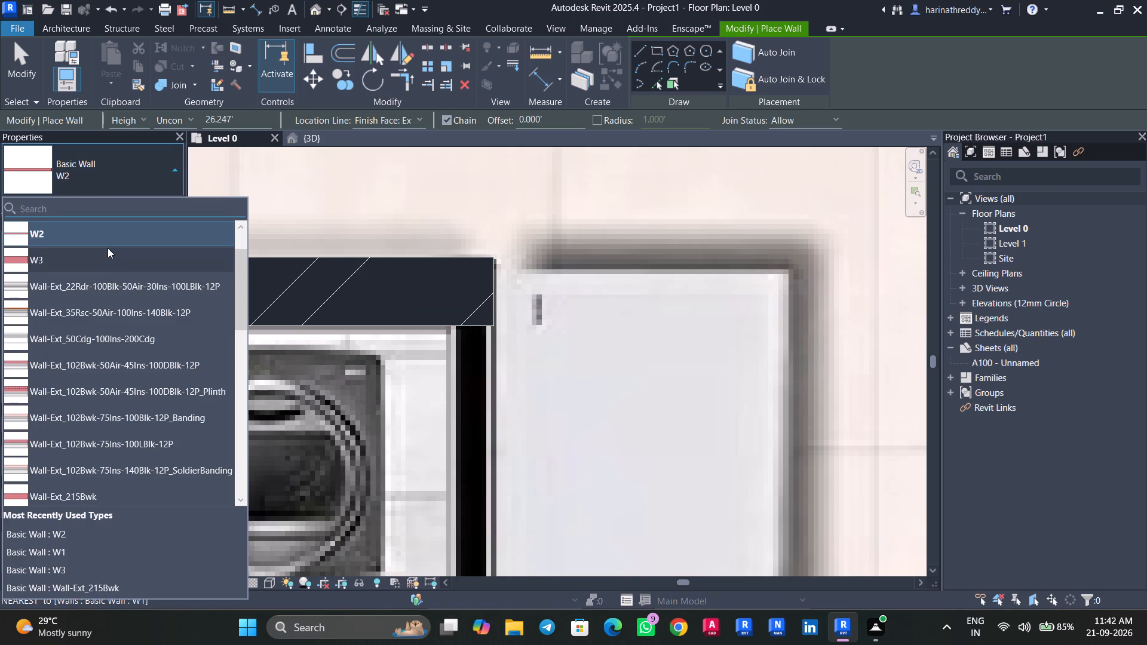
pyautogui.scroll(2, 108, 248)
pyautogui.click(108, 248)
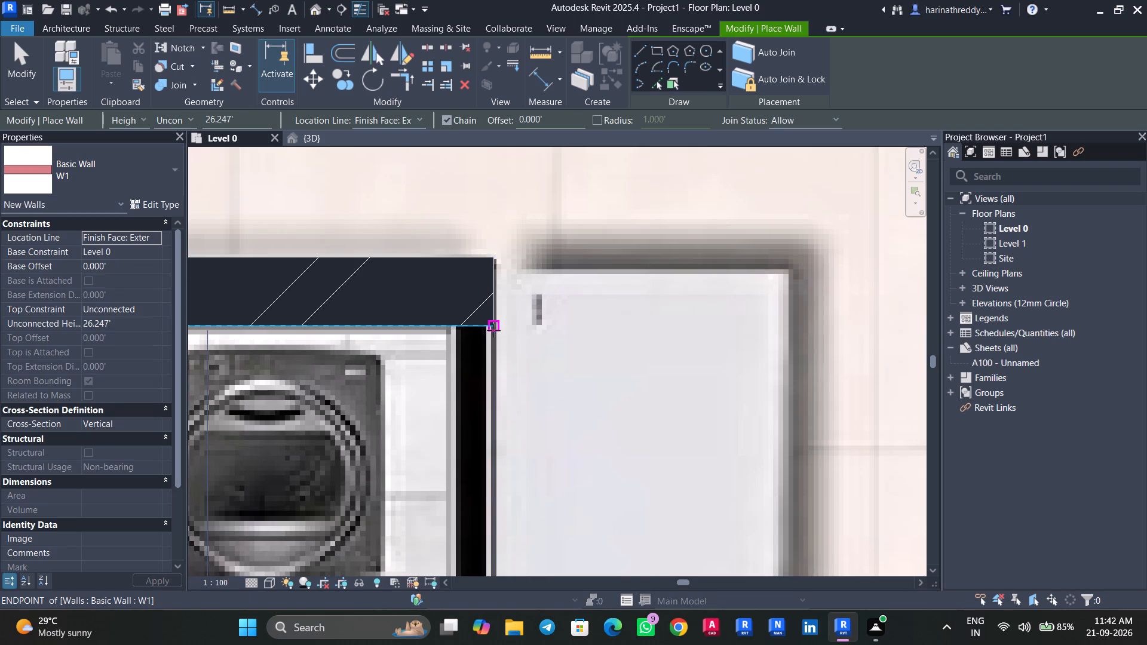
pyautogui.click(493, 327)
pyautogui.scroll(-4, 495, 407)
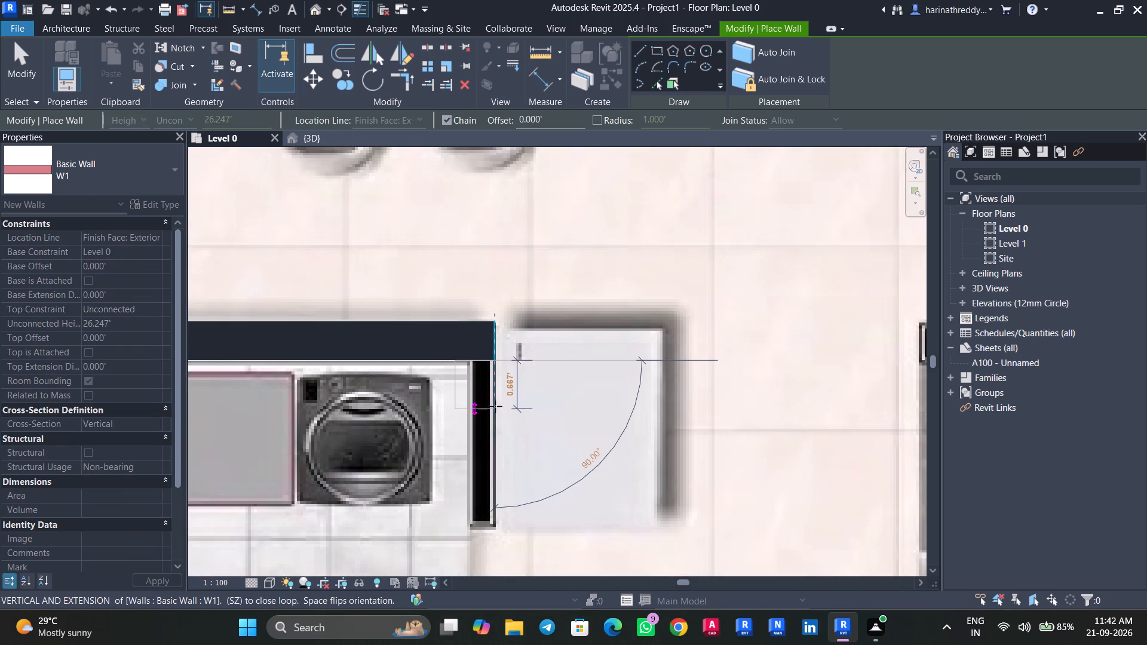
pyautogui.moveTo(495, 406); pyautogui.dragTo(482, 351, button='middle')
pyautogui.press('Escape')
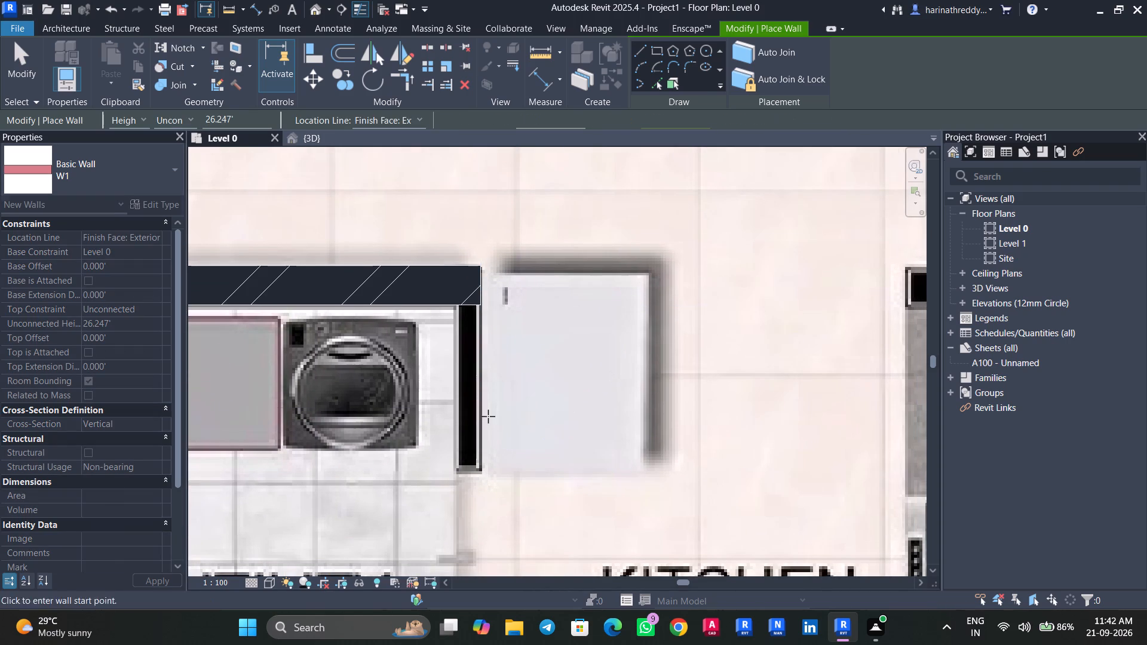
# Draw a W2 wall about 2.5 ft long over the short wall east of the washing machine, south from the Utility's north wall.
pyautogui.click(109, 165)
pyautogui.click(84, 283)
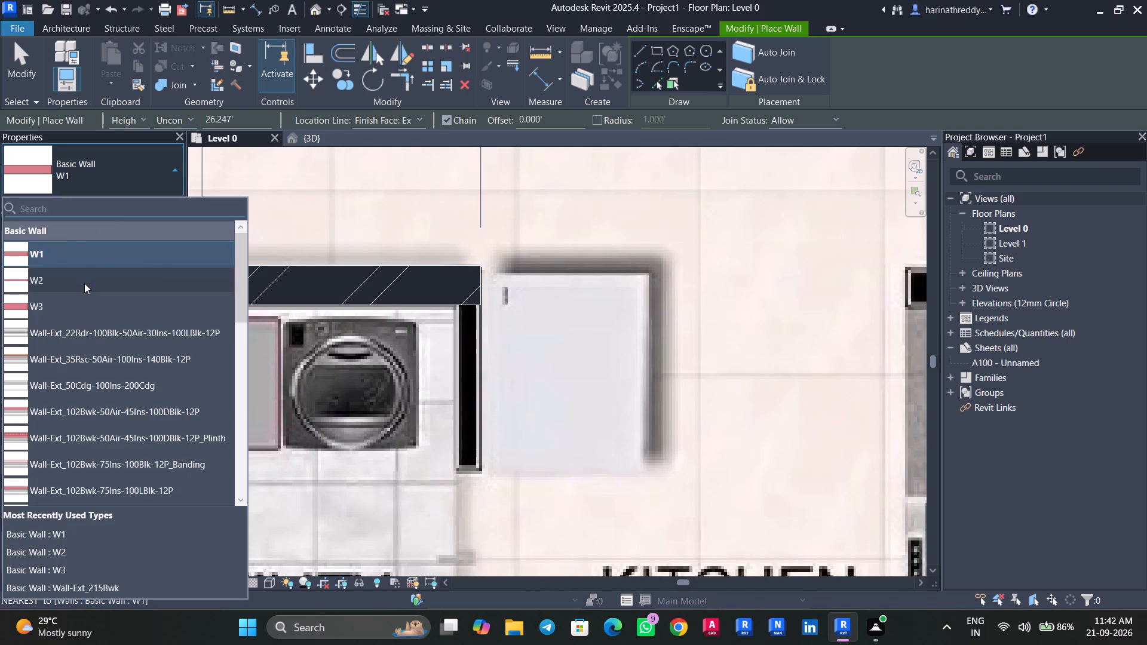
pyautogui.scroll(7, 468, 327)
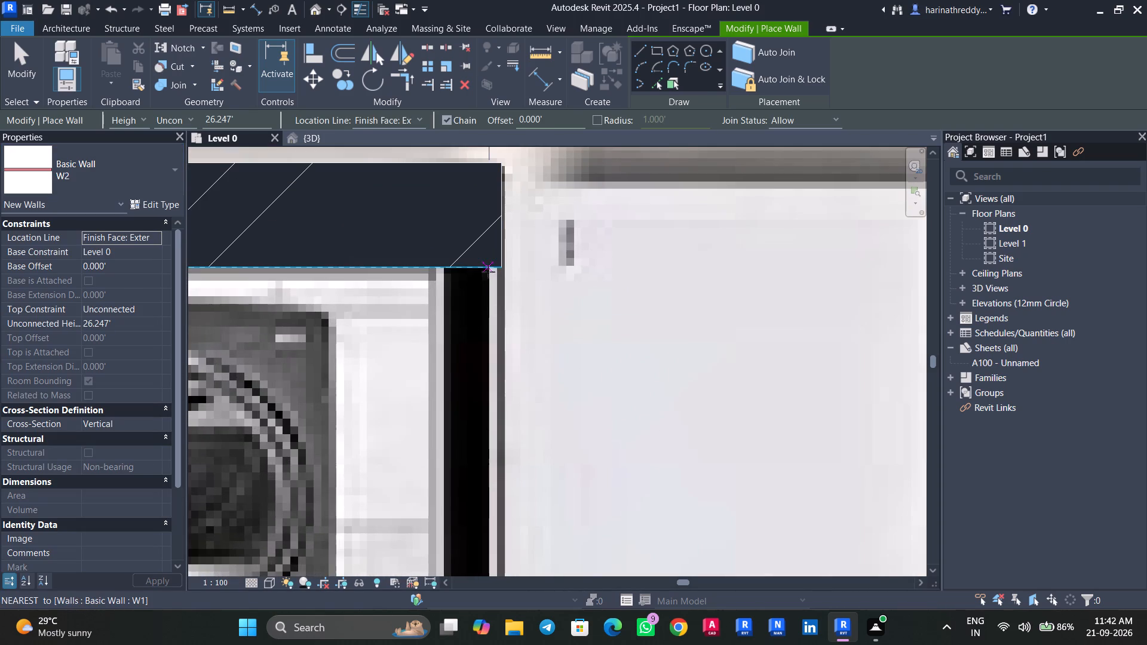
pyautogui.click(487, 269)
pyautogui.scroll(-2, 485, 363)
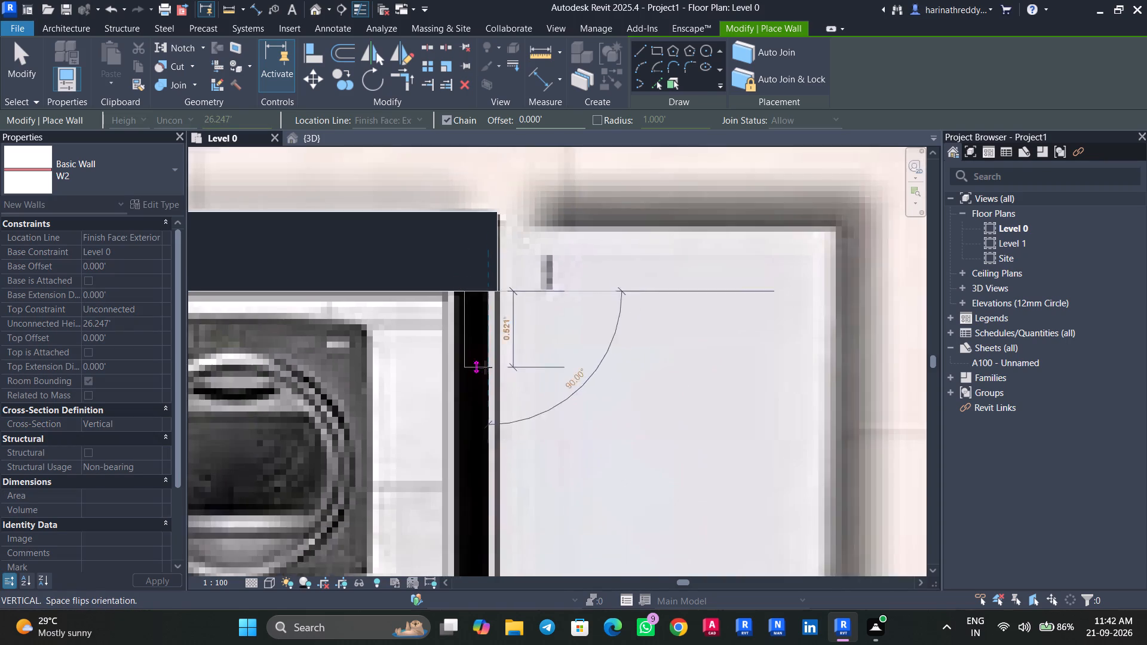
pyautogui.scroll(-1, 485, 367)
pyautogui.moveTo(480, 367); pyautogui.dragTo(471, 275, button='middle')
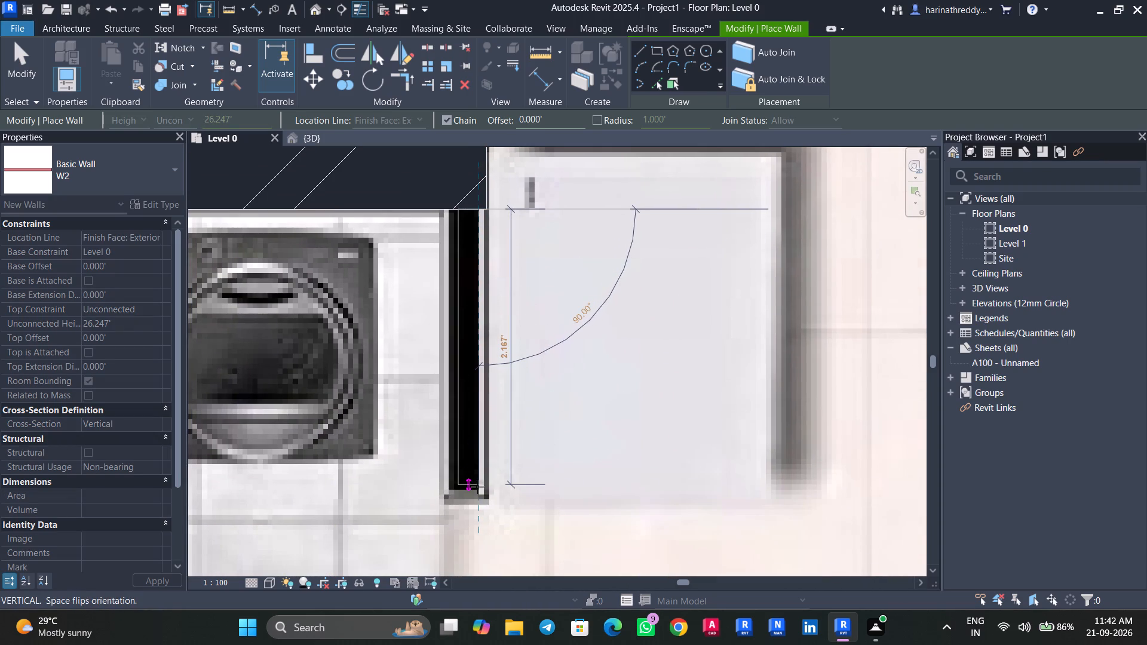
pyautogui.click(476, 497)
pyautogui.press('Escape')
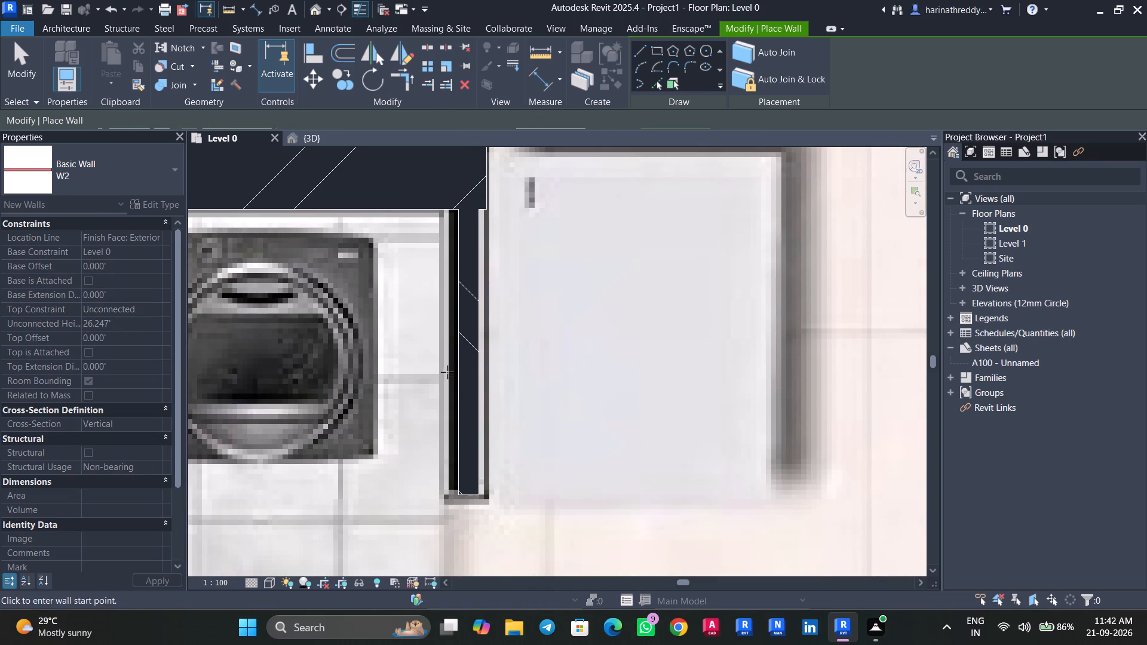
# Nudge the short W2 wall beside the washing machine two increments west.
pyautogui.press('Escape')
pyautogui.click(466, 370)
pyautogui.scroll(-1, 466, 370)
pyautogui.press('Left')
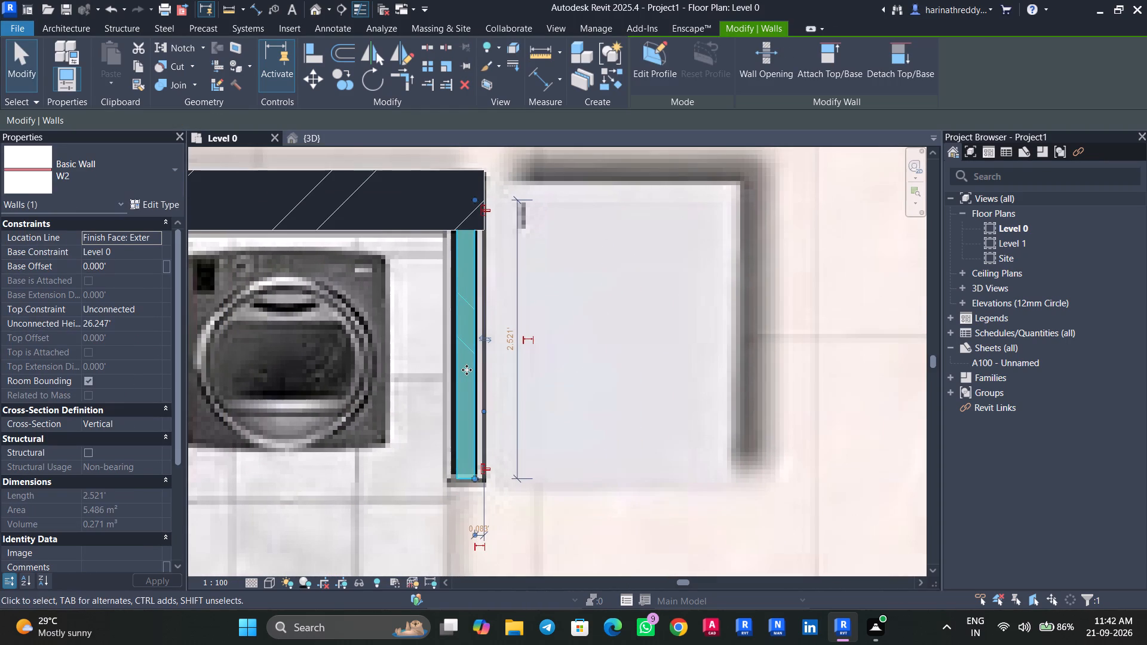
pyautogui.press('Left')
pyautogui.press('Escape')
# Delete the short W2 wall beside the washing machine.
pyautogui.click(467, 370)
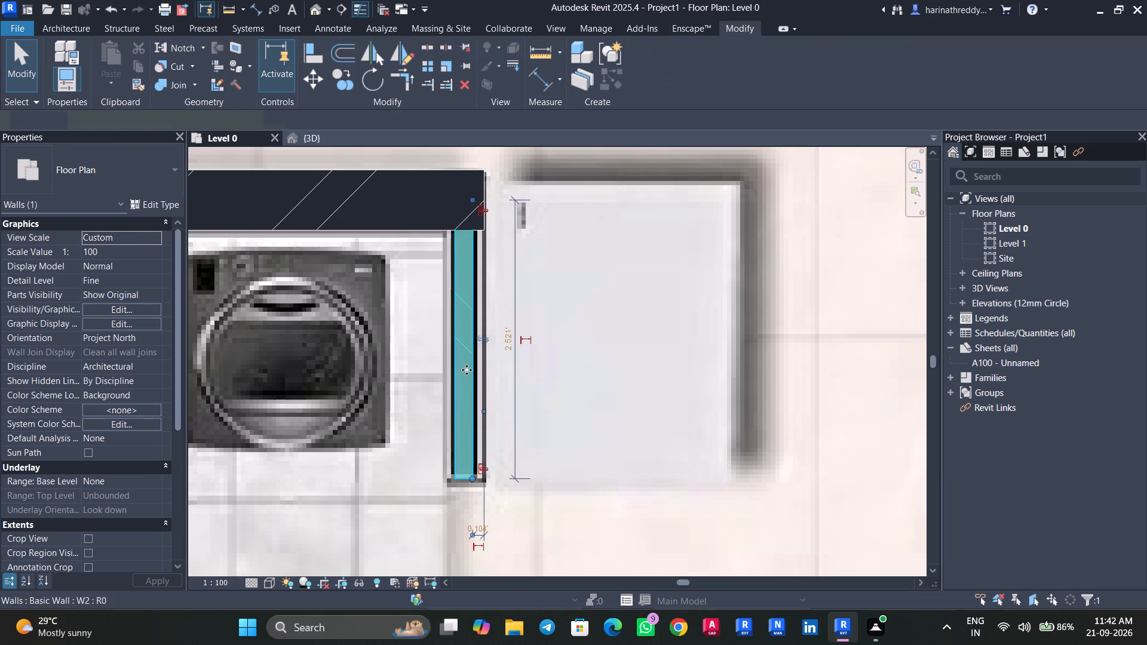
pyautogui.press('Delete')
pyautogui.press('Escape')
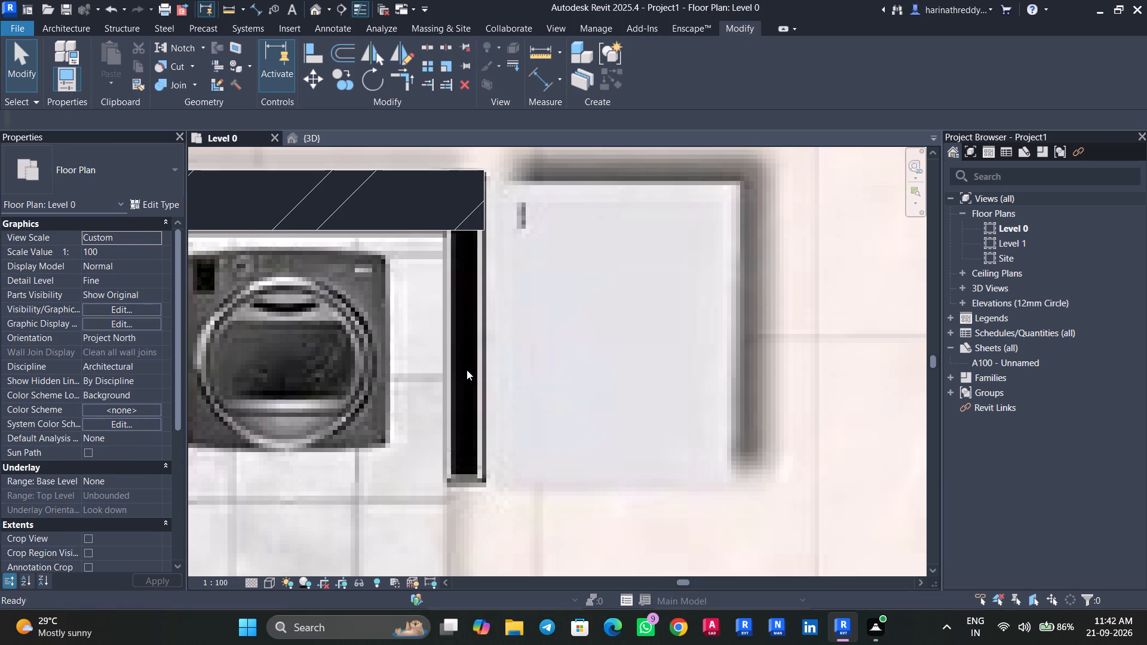
# Measure the thickness of the short black wall east of the washing machine on the plan image, using Scale's temporary dimension.
pyautogui.click(423, 339)
pyautogui.click(449, 64)
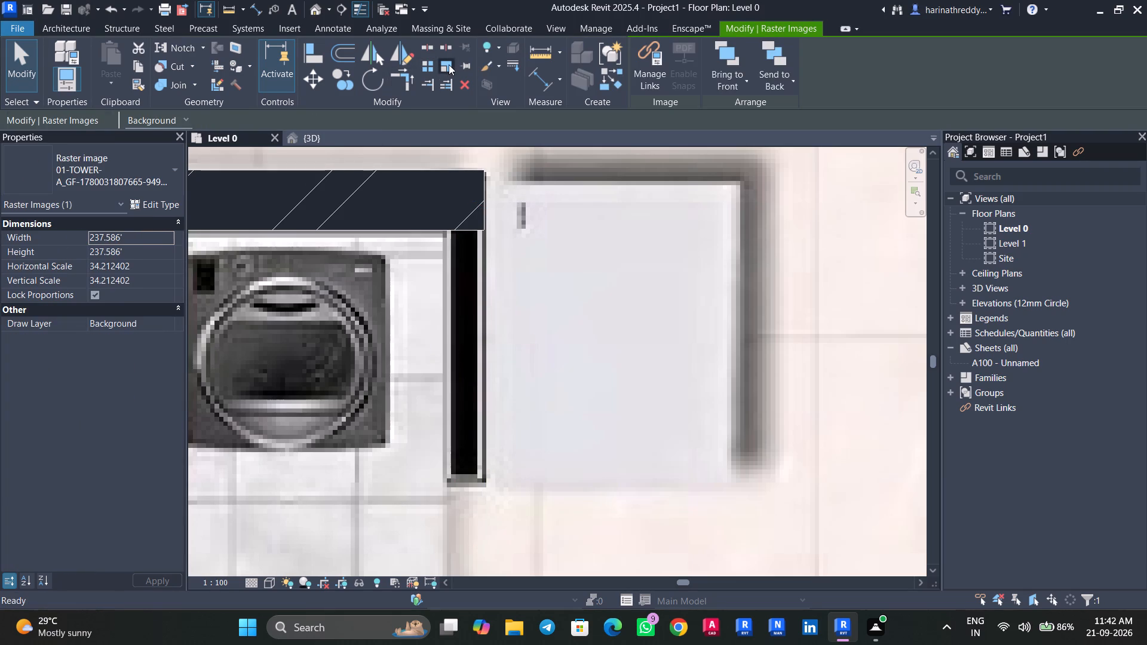
pyautogui.scroll(7, 500, 297)
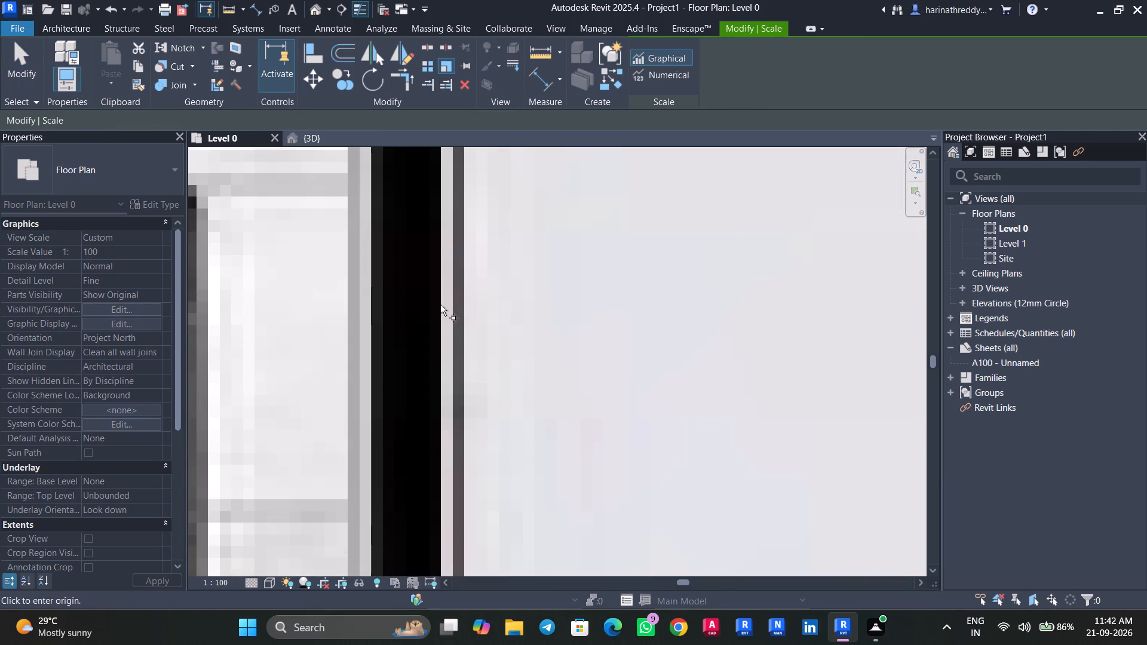
pyautogui.click(440, 305)
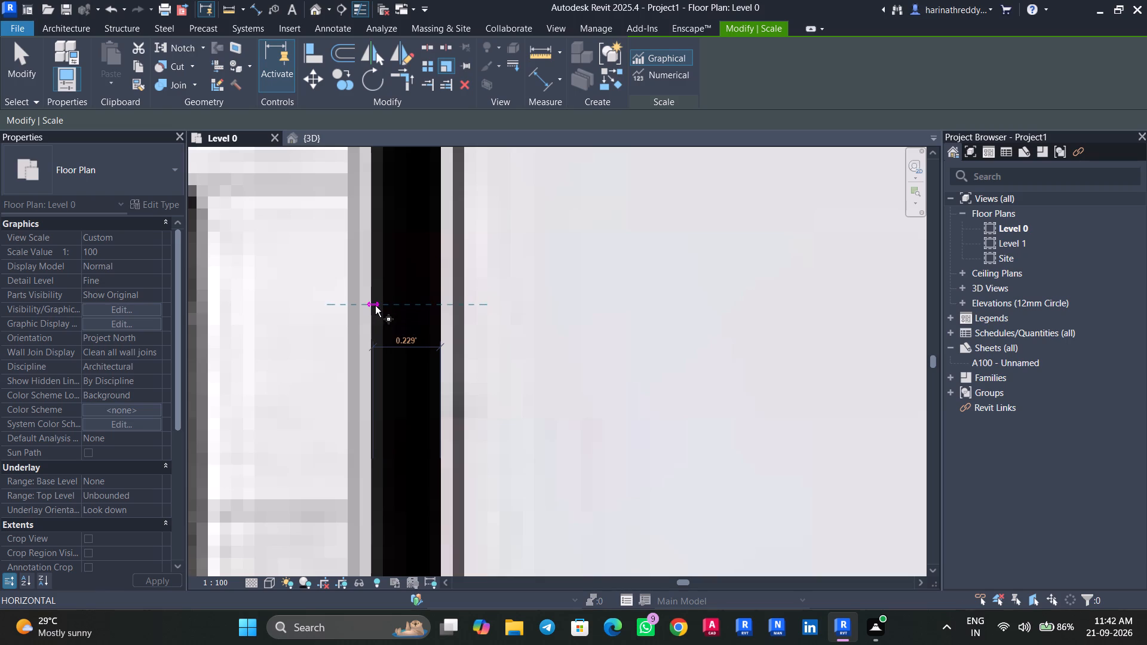
pyautogui.press('Escape')
# Measure the thickness of the Kitchen's east wall beside the stove on the plan image, using Scale's temporary dimension.
pyautogui.scroll(-3, 165, 239)
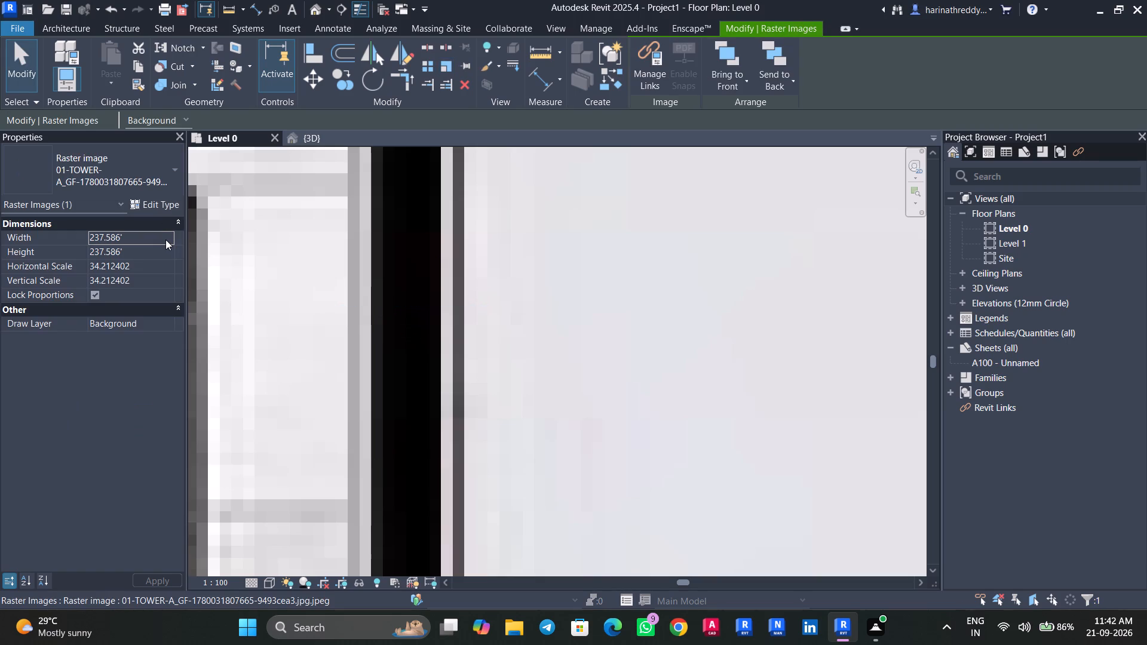
pyautogui.scroll(-5, 279, 262)
pyautogui.scroll(2, 305, 265)
pyautogui.scroll(-10, 405, 275)
pyautogui.scroll(1, 412, 279)
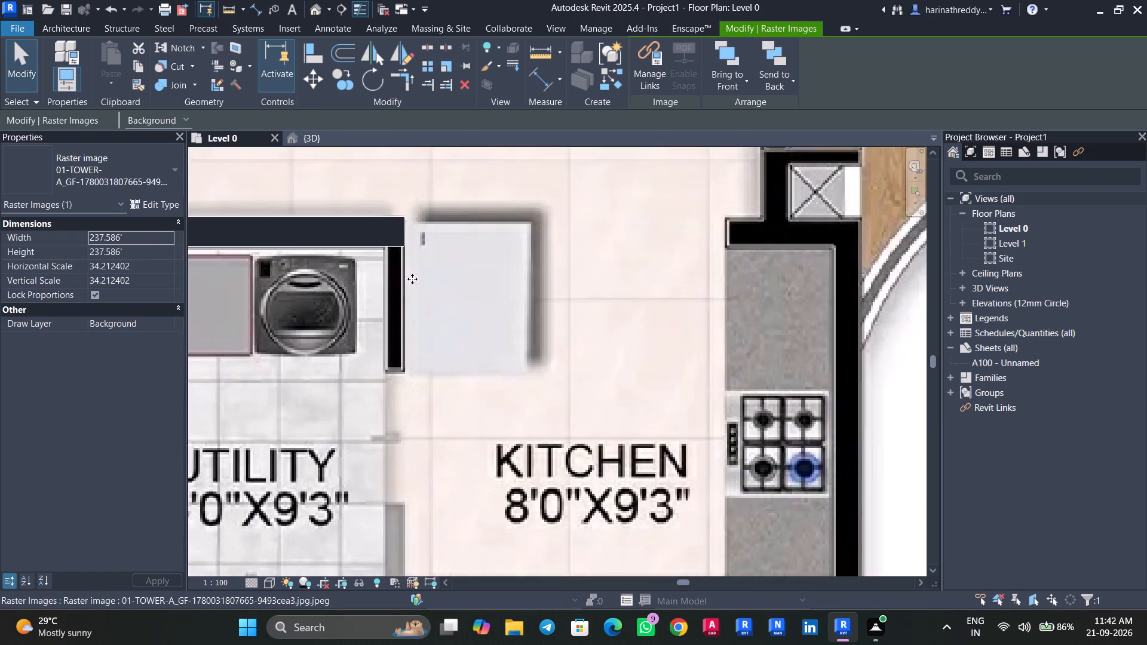
pyautogui.scroll(-6, 413, 279)
pyautogui.scroll(1, 413, 279)
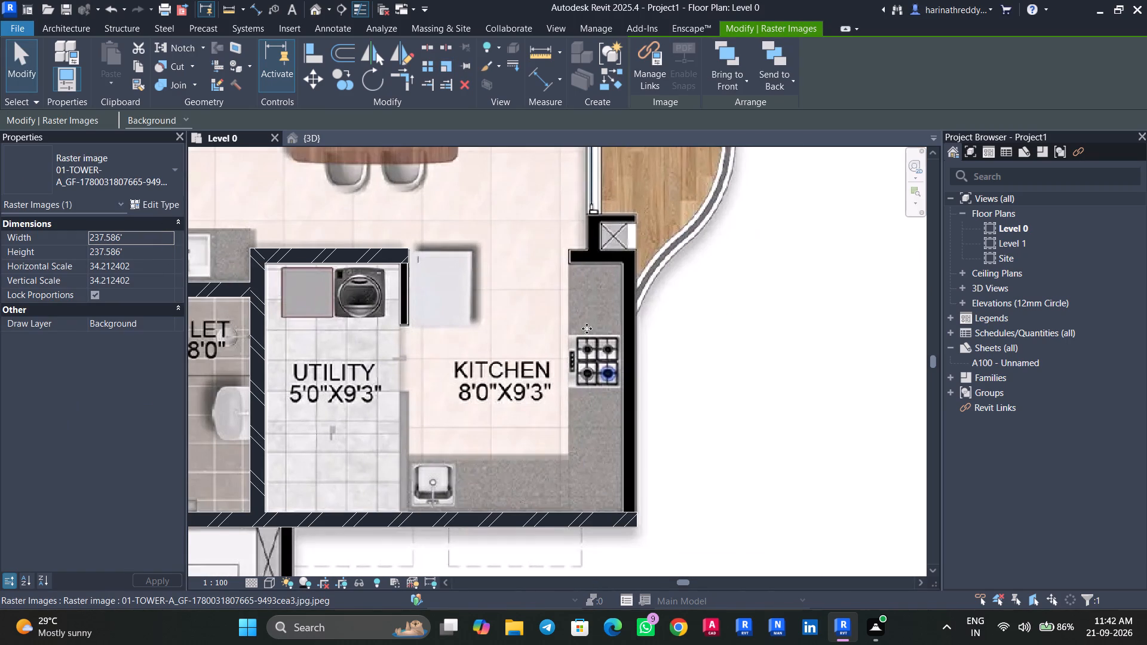
pyautogui.scroll(8, 628, 351)
pyautogui.click(697, 284)
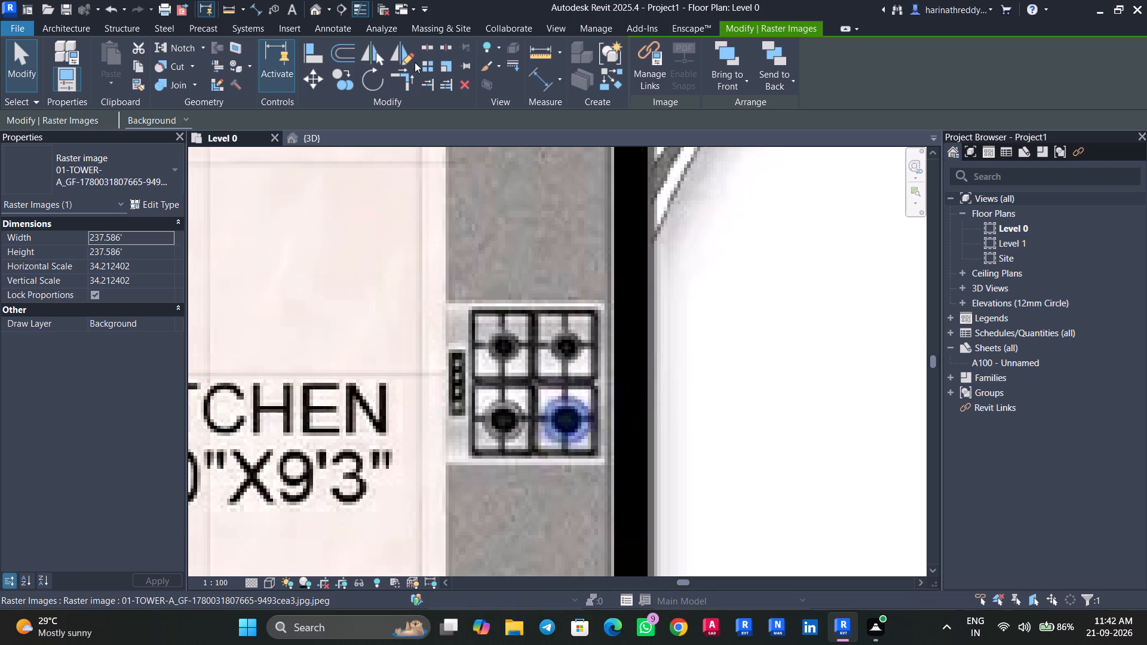
pyautogui.click(453, 70)
pyautogui.scroll(4, 619, 267)
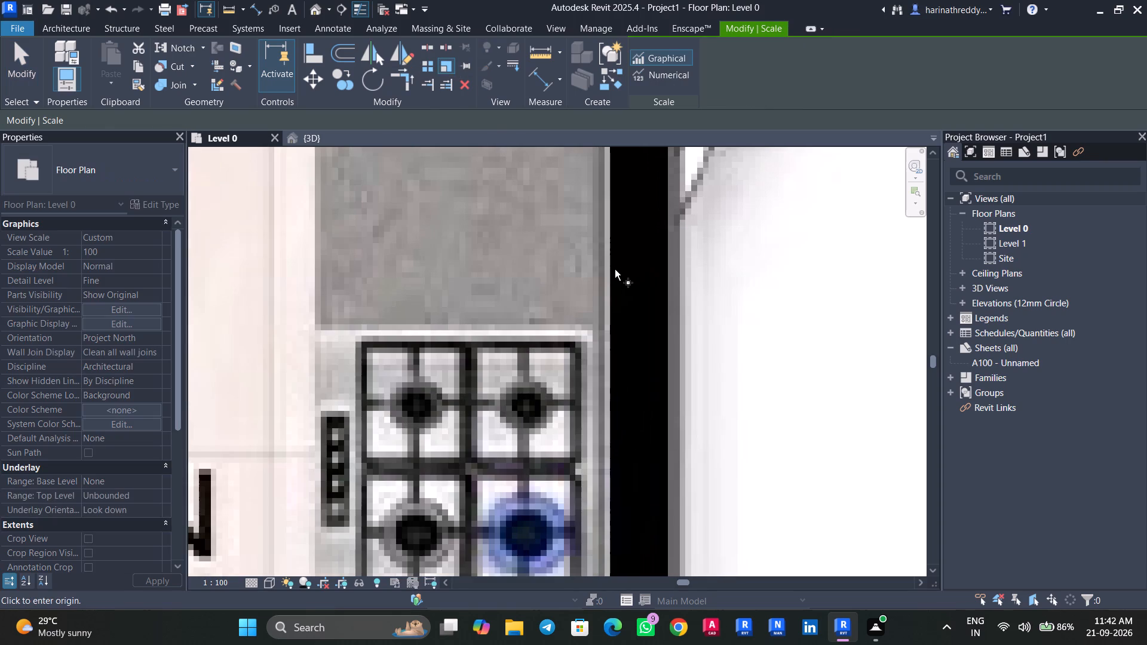
pyautogui.click(611, 274)
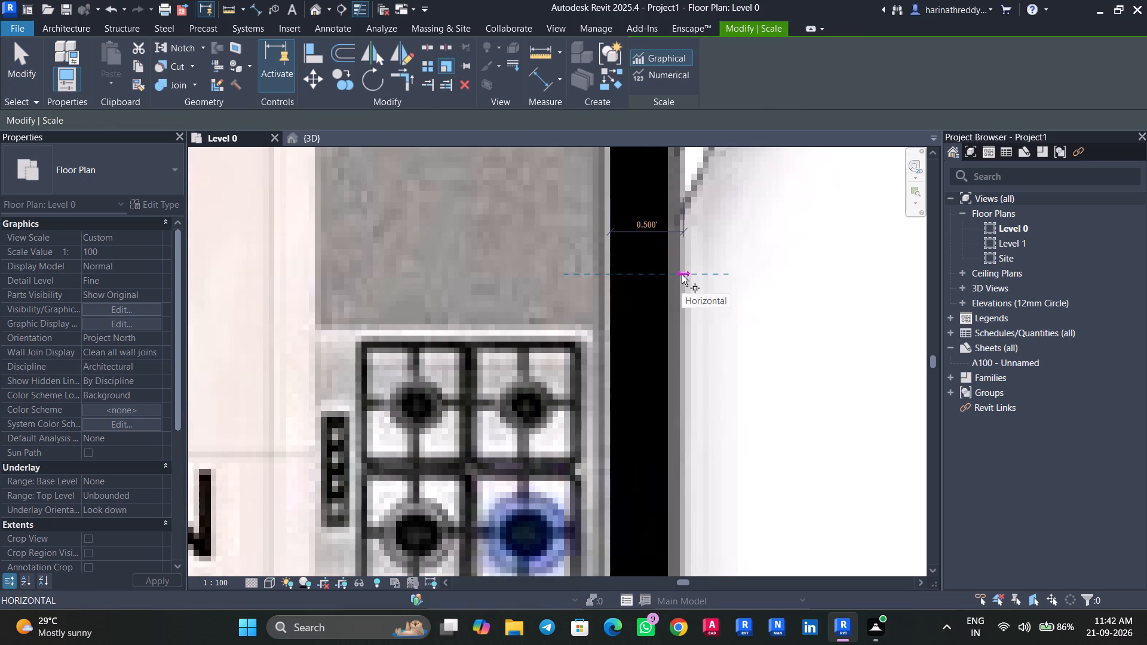
pyautogui.press('Escape')
# Measure the thickness of the wall along the north side of the crossed shaft near the balcony, using Scale's temporary dimension.
pyautogui.scroll(-6, 670, 277)
pyautogui.scroll(-7, 607, 282)
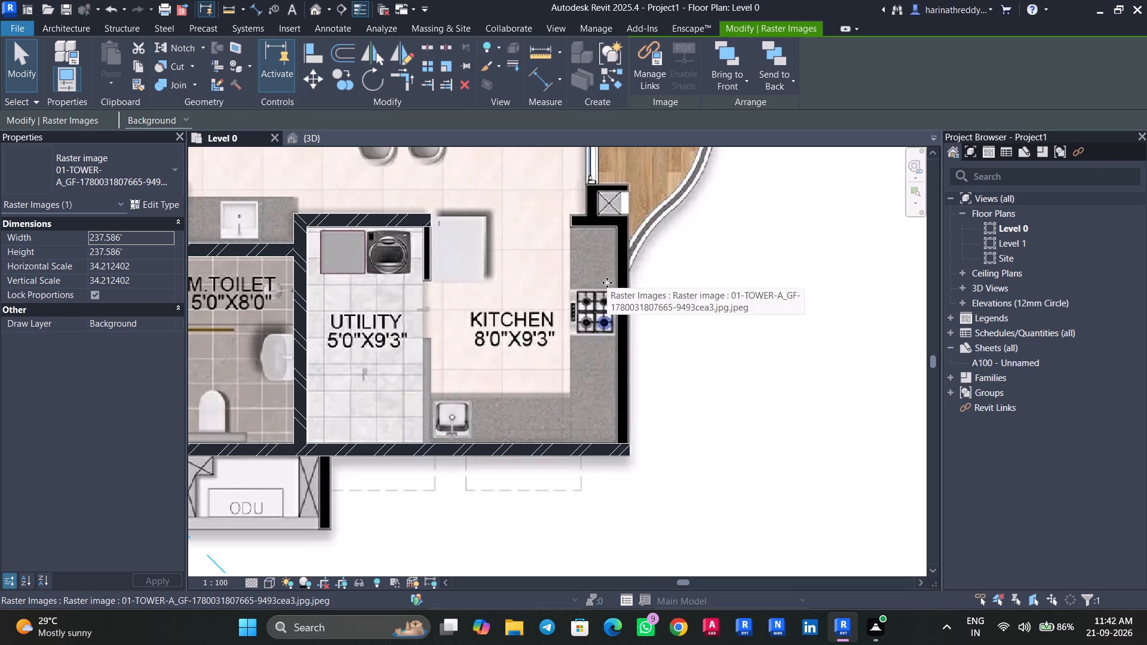
pyautogui.moveTo(607, 282); pyautogui.dragTo(640, 357, button='middle')
pyautogui.scroll(3, 645, 256)
pyautogui.scroll(-1, 645, 261)
pyautogui.scroll(4, 645, 261)
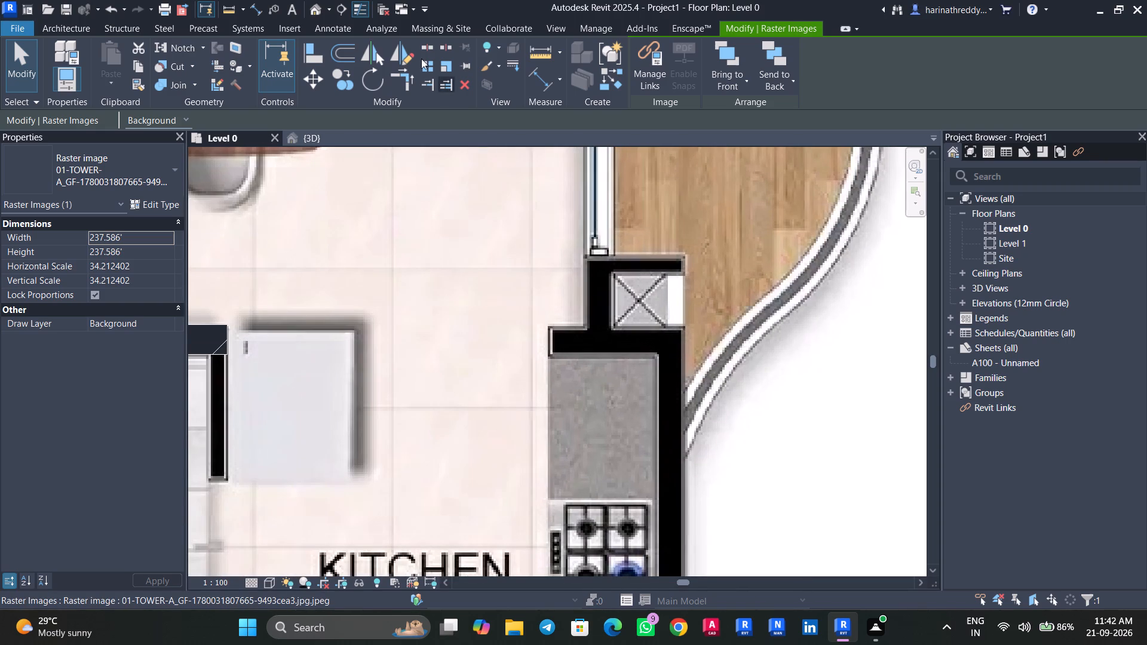
pyautogui.click(441, 59)
pyautogui.scroll(8, 607, 272)
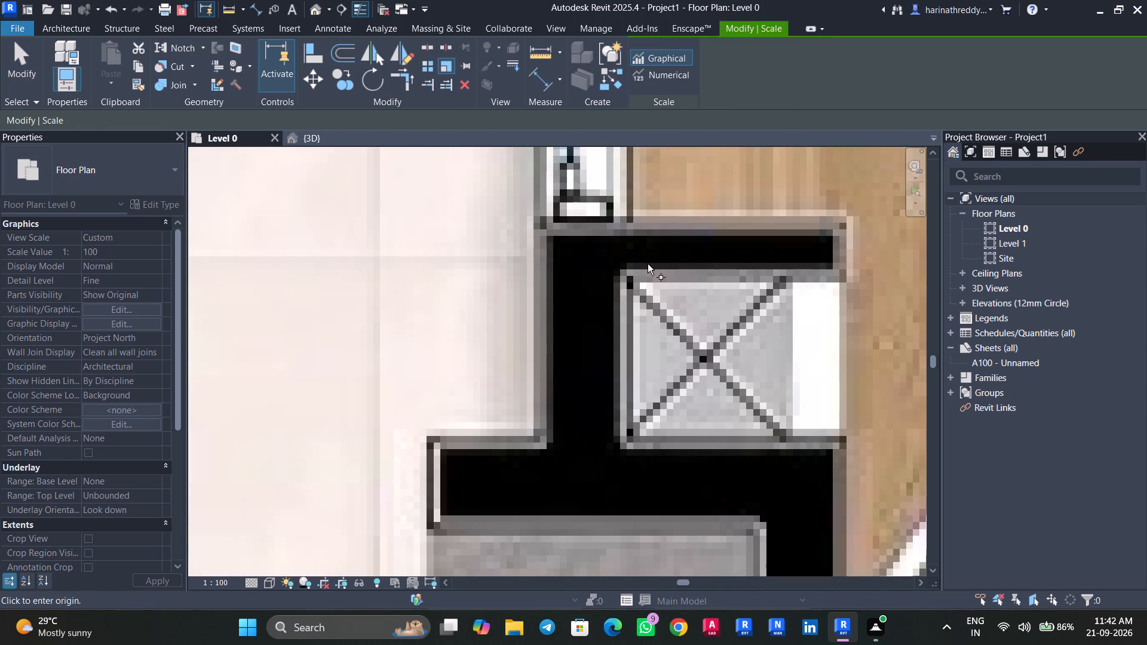
pyautogui.click(648, 264)
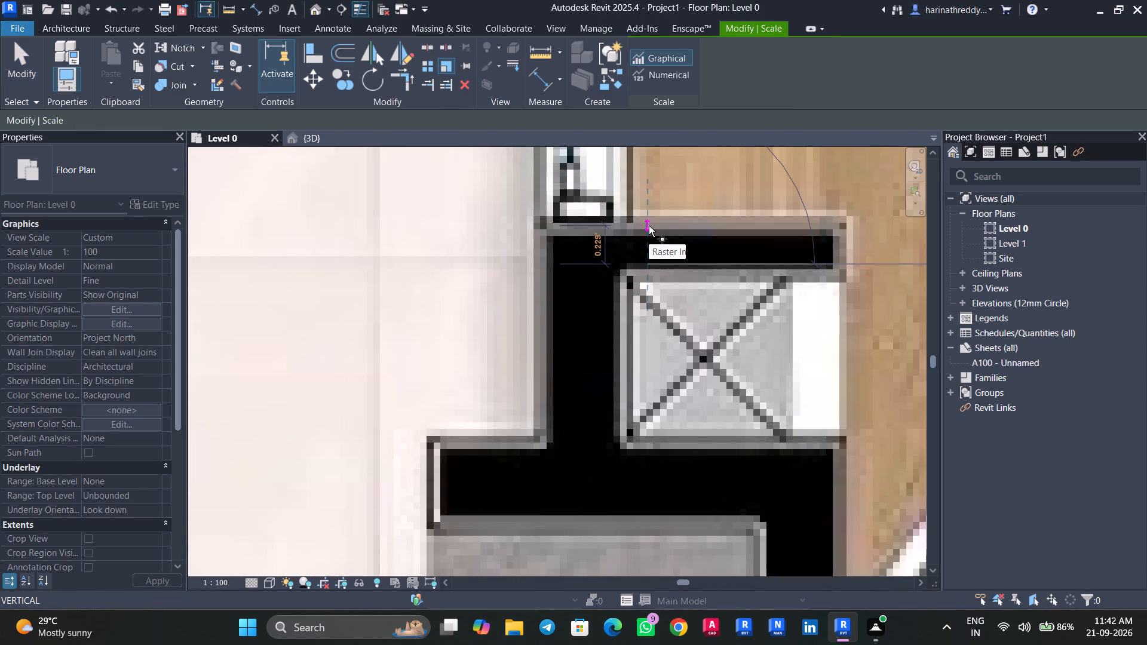
pyautogui.press('Escape')
# Measure the short black wall's thickness beside the washing machine again, using Scale's temporary dimension.
pyautogui.scroll(-6, 549, 260)
pyautogui.scroll(-8, 432, 282)
pyautogui.scroll(1, 425, 285)
pyautogui.scroll(-1, 425, 285)
pyautogui.moveTo(425, 285); pyautogui.dragTo(553, 257, button='middle')
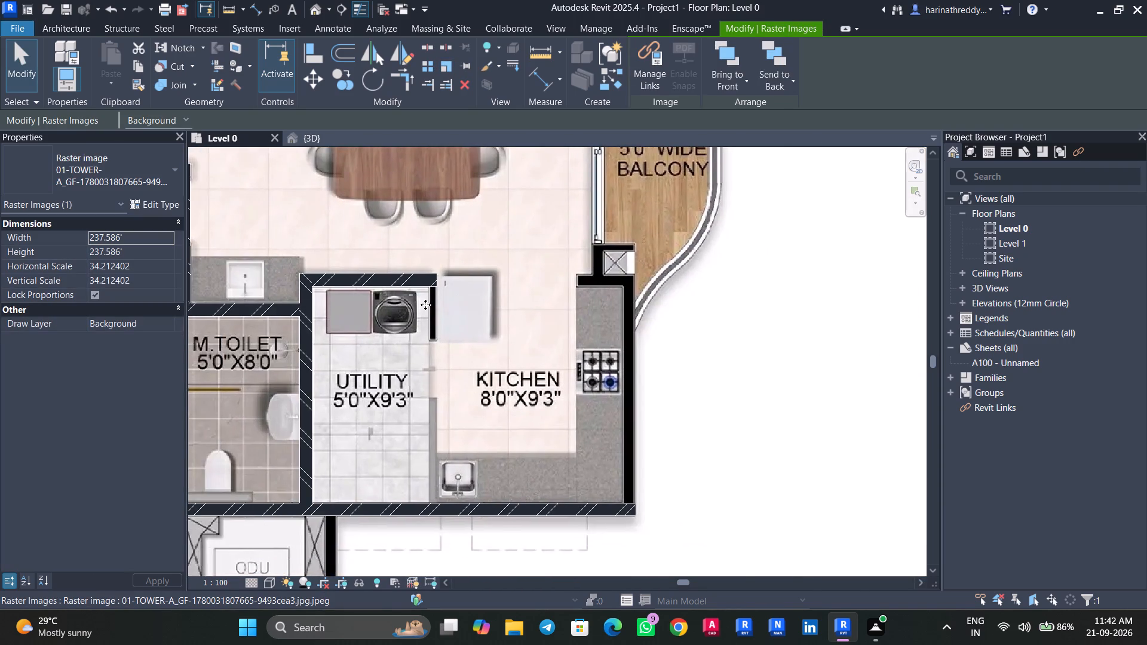
pyautogui.scroll(9, 425, 305)
pyautogui.click(449, 66)
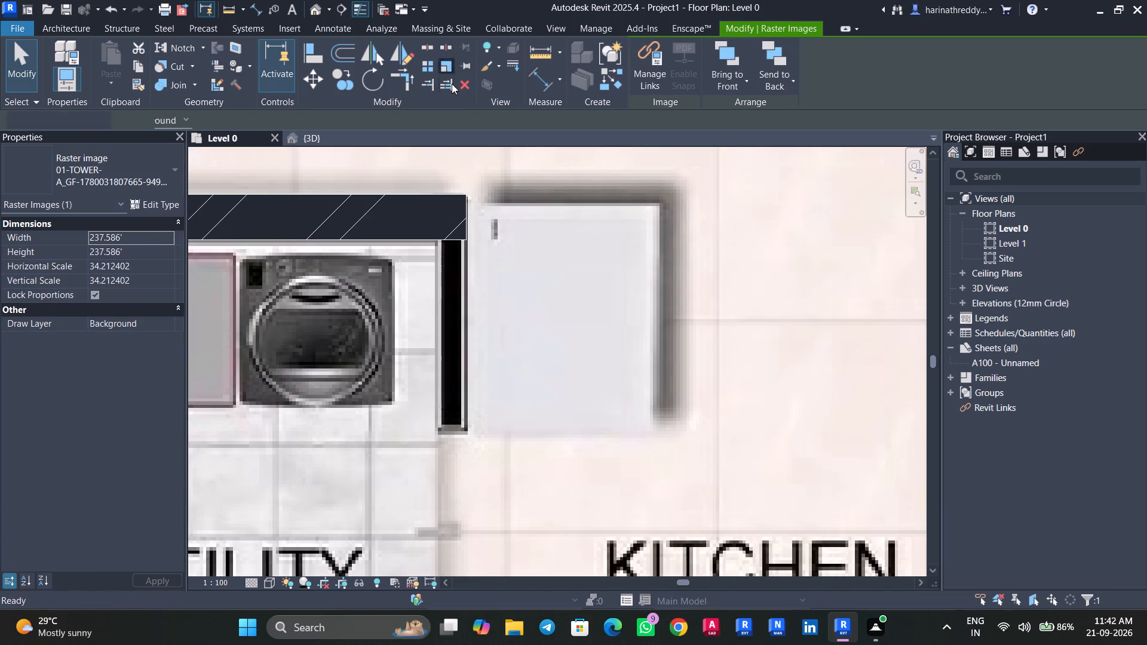
pyautogui.scroll(9, 463, 315)
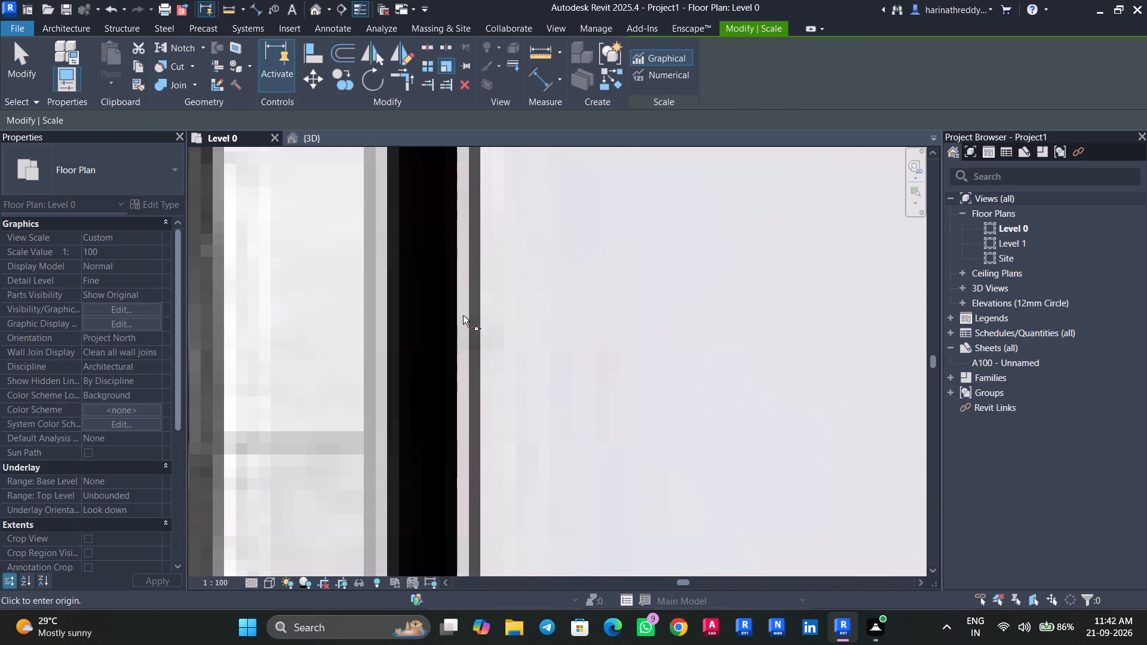
pyautogui.click(458, 317)
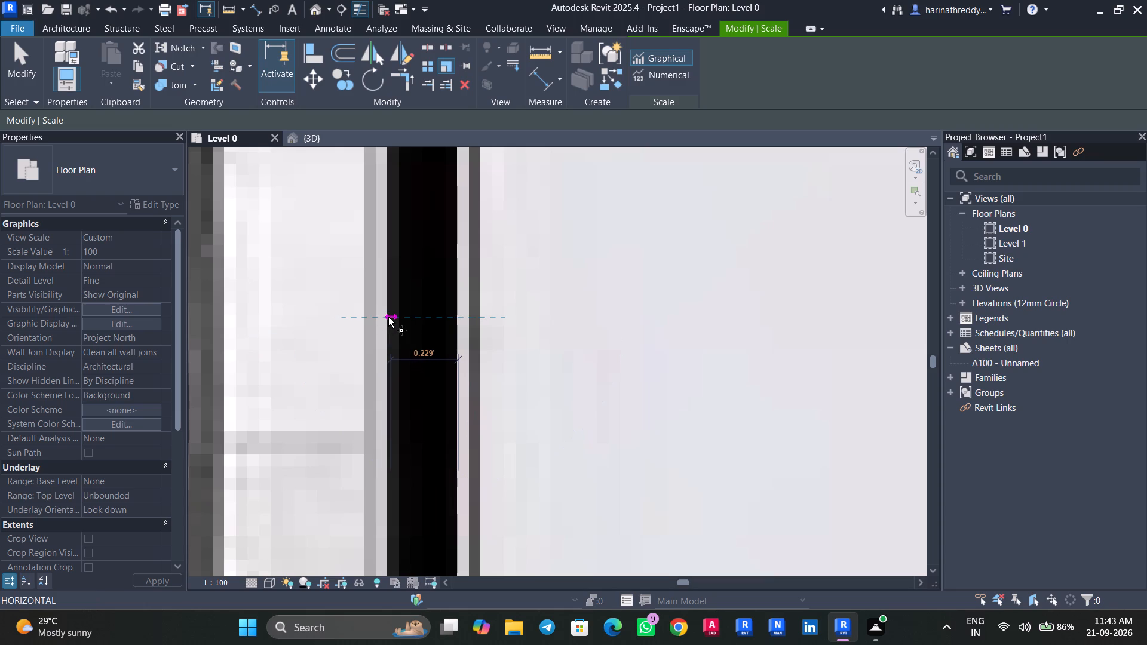
pyautogui.press('Escape')
pyautogui.press('Escape')
pyautogui.press('Escape')
# Duplicate basic wall type W3 as a new wall type named W4.
pyautogui.write('WA')
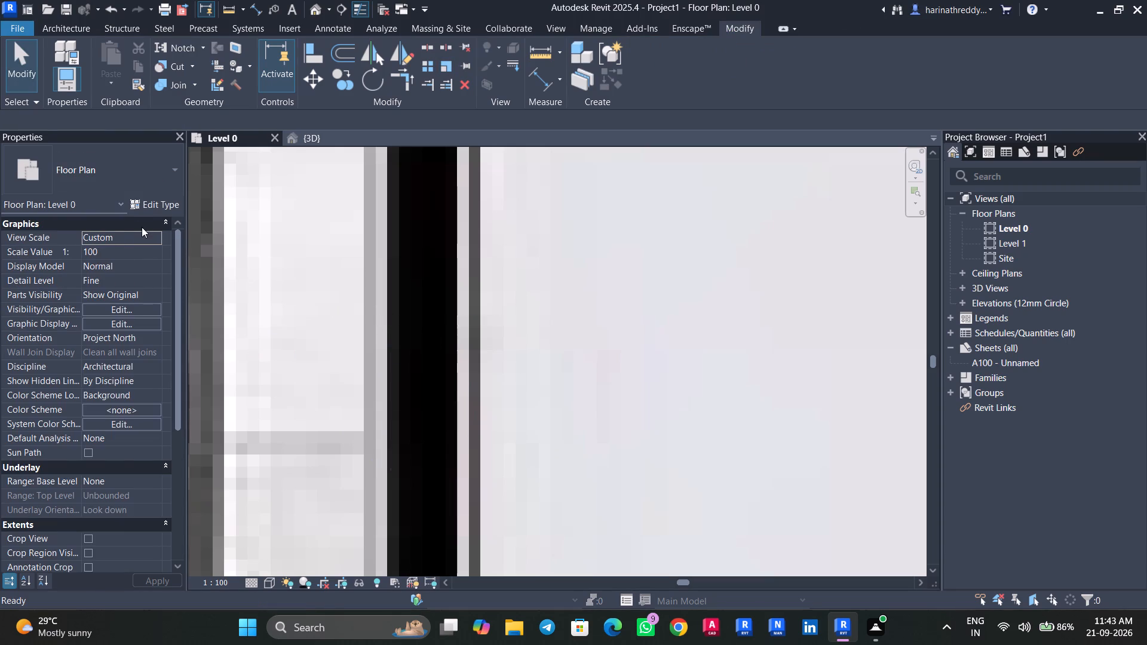
pyautogui.click(127, 180)
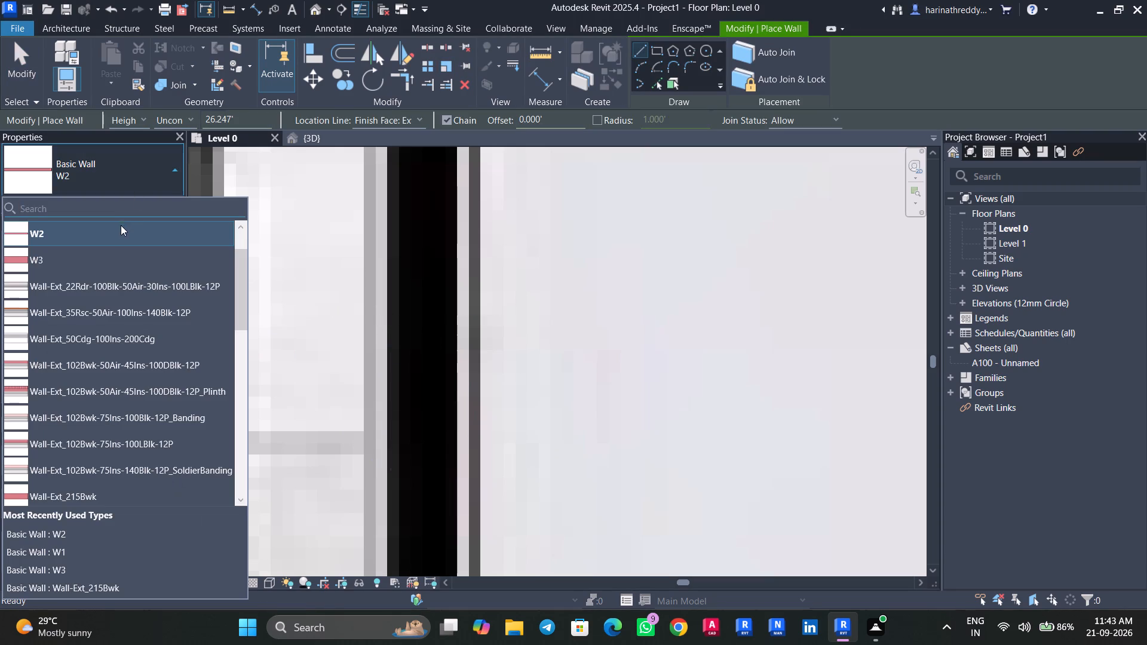
pyautogui.scroll(4, 128, 263)
pyautogui.click(103, 315)
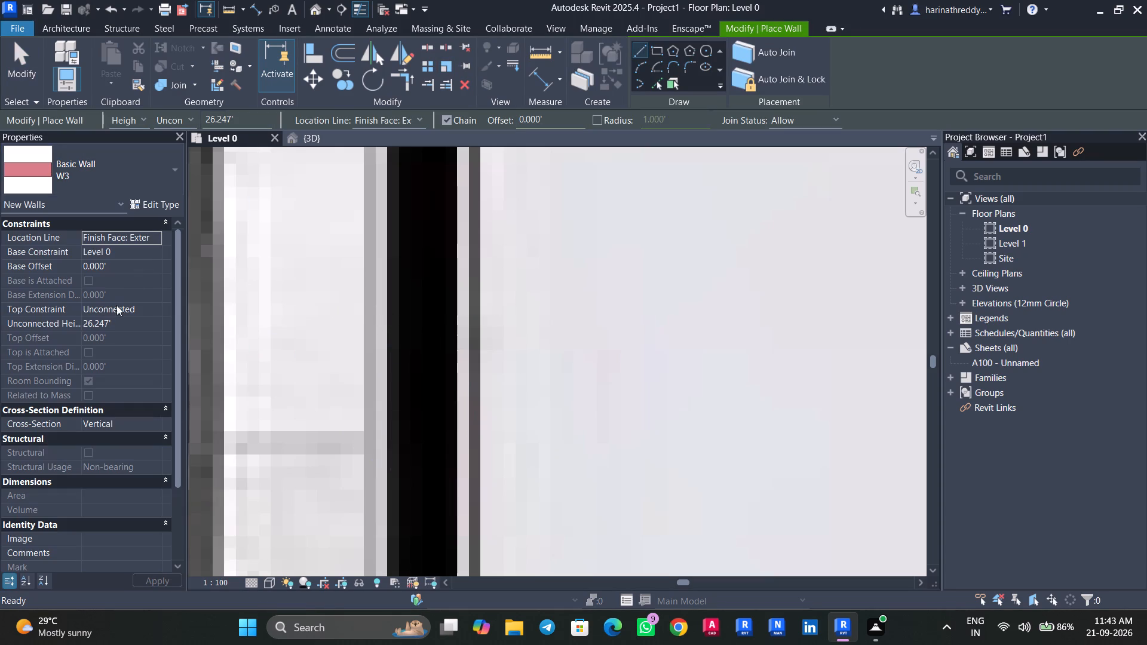
pyautogui.click(151, 206)
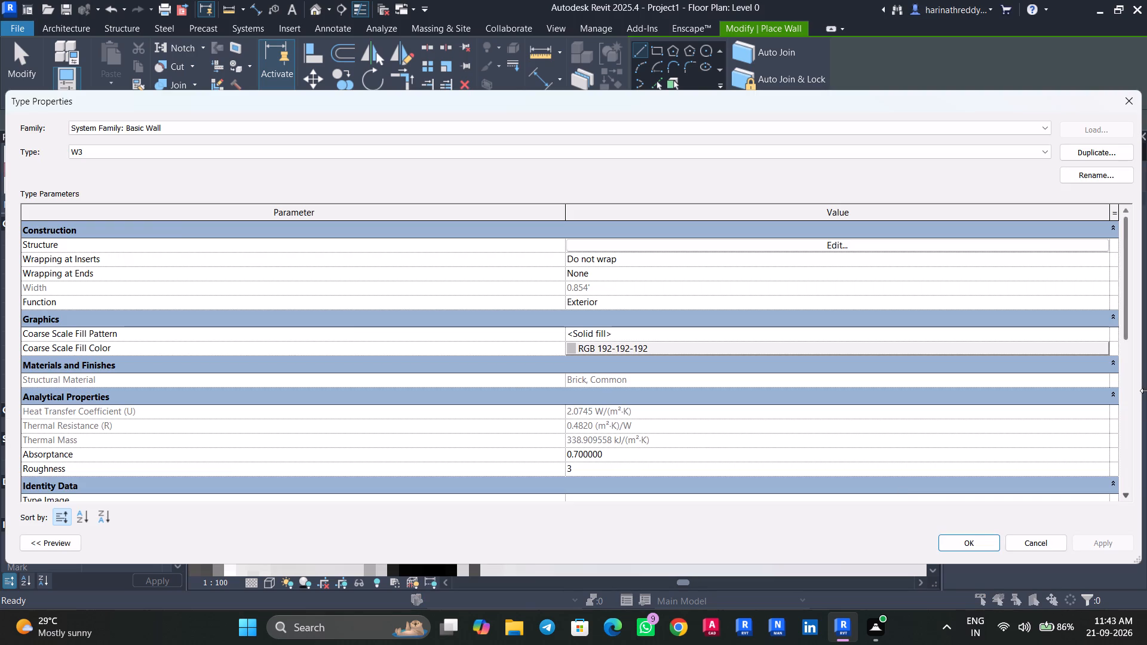
pyautogui.click(1110, 150)
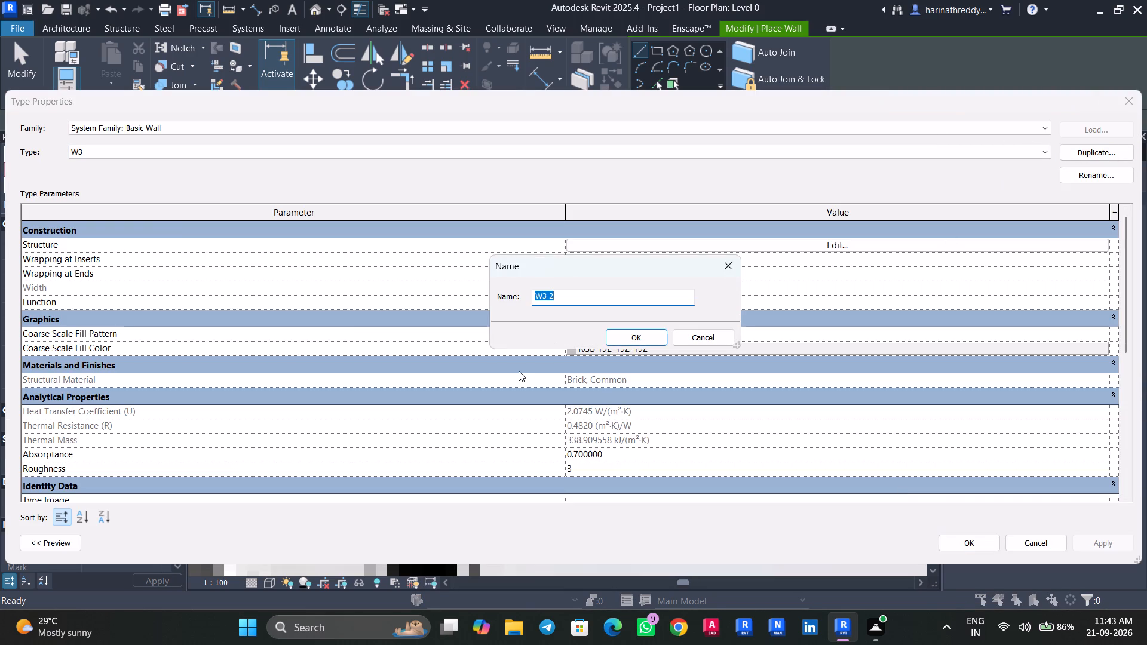
pyautogui.write('W4')
pyautogui.click(619, 341)
# Set the W4 wall type's structure layer thickness to 0.229' and apply the type.
pyautogui.click(689, 248)
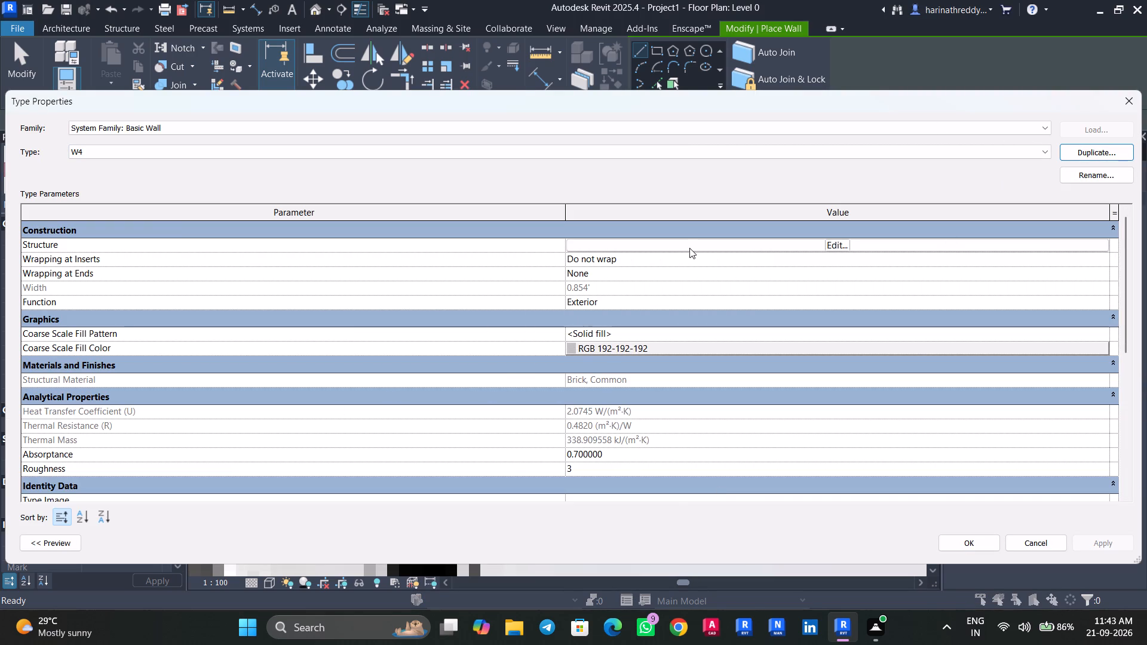
pyautogui.tripleClick(634, 247)
pyautogui.write("0.229'")
pyautogui.press('Return')
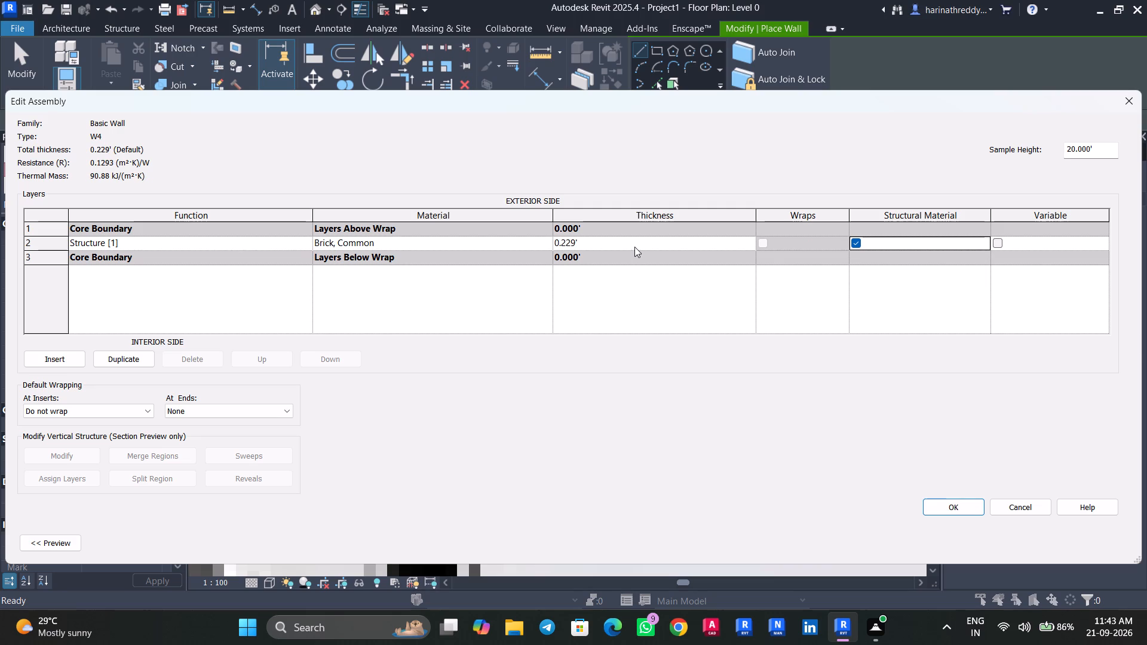
pyautogui.moveTo(958, 488); pyautogui.dragTo(958, 496)
pyautogui.click(957, 505)
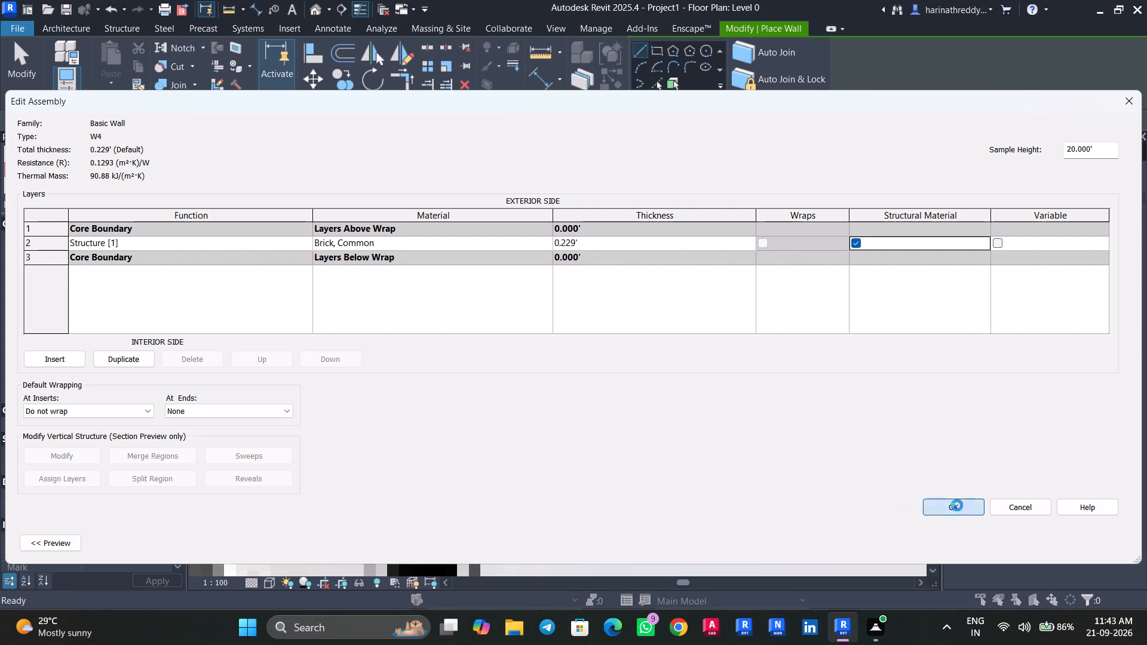
pyautogui.click(1117, 546)
pyautogui.click(950, 543)
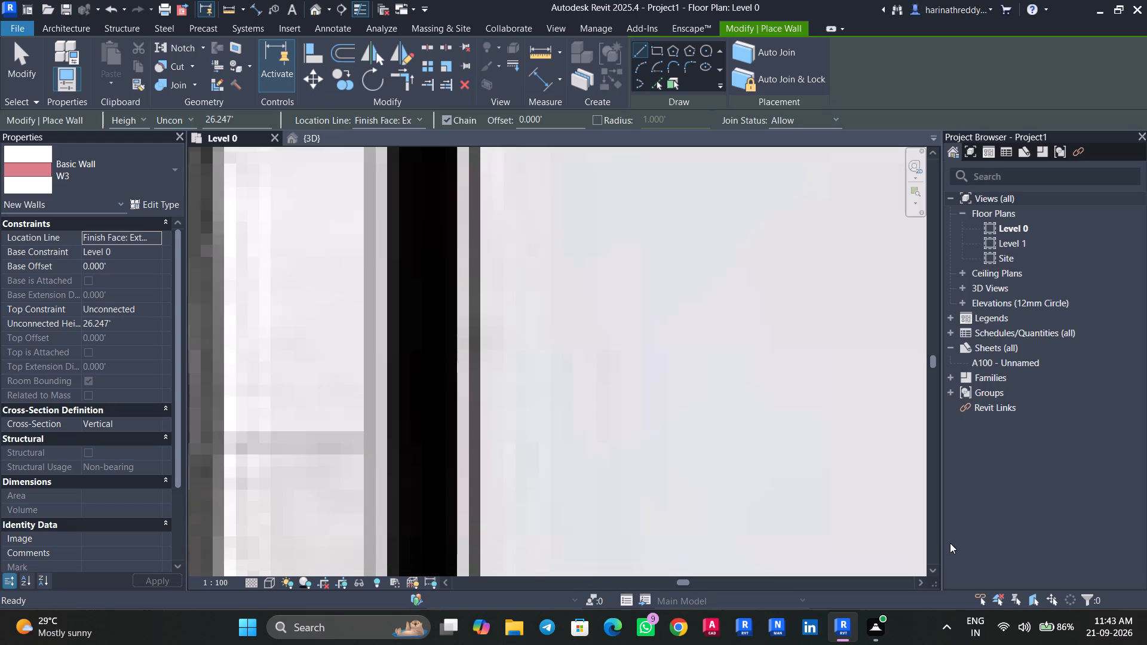
# Draw a W4 wall about 2.3 ft long over the short wall east of the washing machine, south from the Utility's north wall.
pyautogui.scroll(-2, 317, 367)
pyautogui.scroll(1, 317, 367)
pyautogui.scroll(-6, 330, 358)
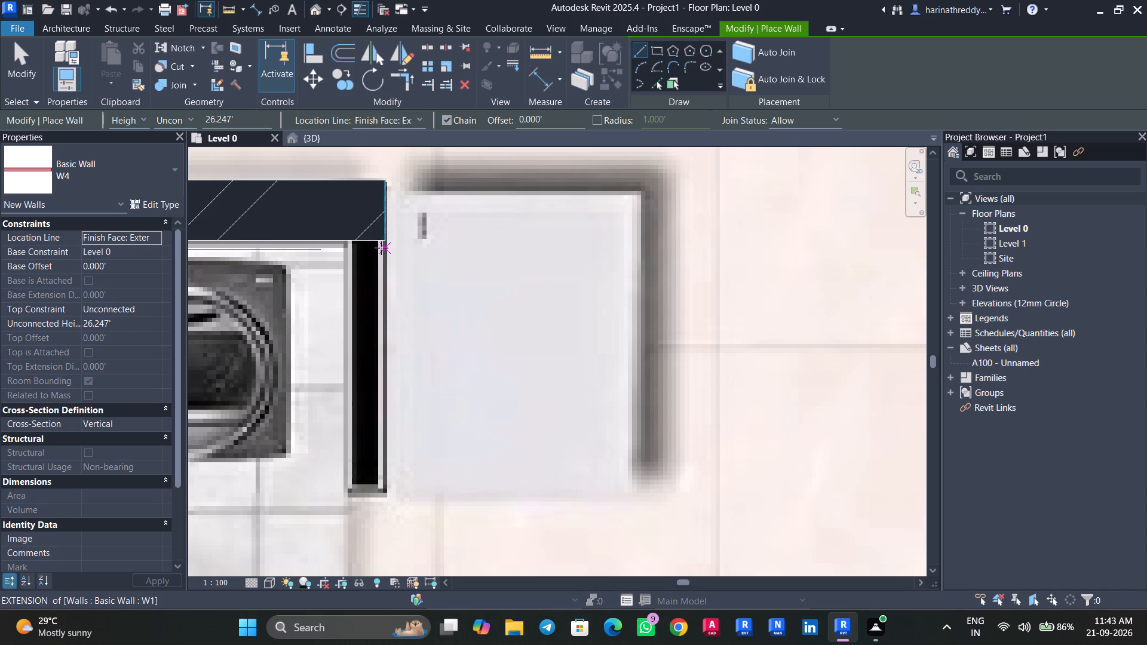
pyautogui.click(385, 241)
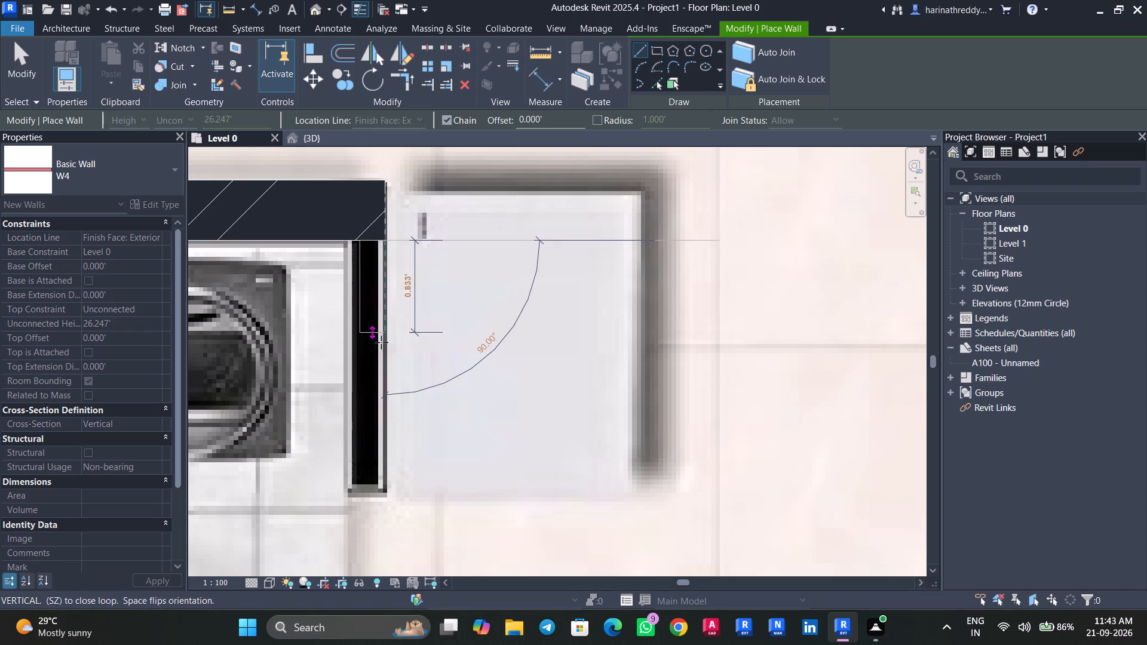
pyautogui.click(378, 495)
pyautogui.press('Escape')
pyautogui.press('Escape')
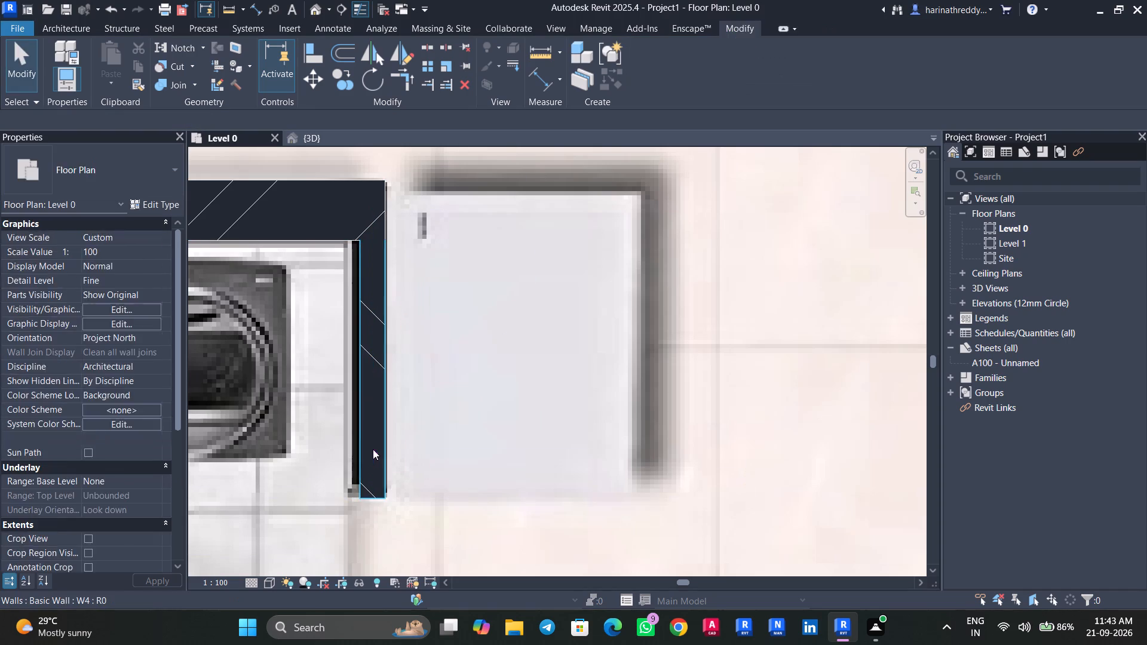
# Nudge the short W4 wall beside the washing machine three increments west.
pyautogui.click(373, 449)
pyautogui.press('Left')
pyautogui.press('Left')
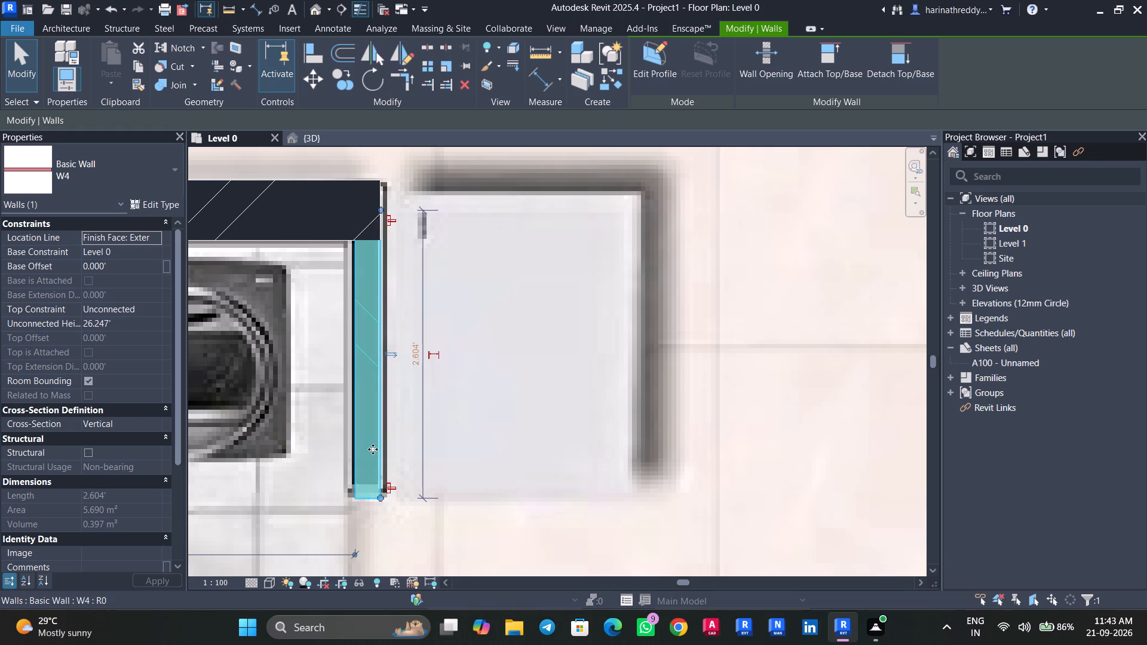
pyautogui.press('Left')
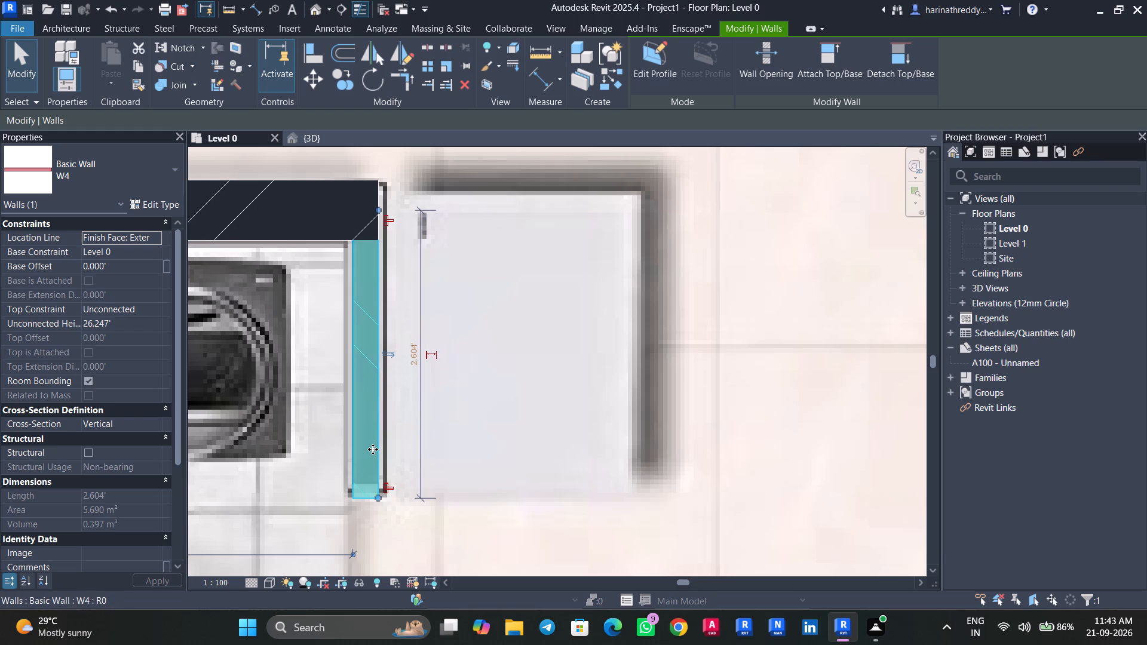
pyautogui.press('Escape')
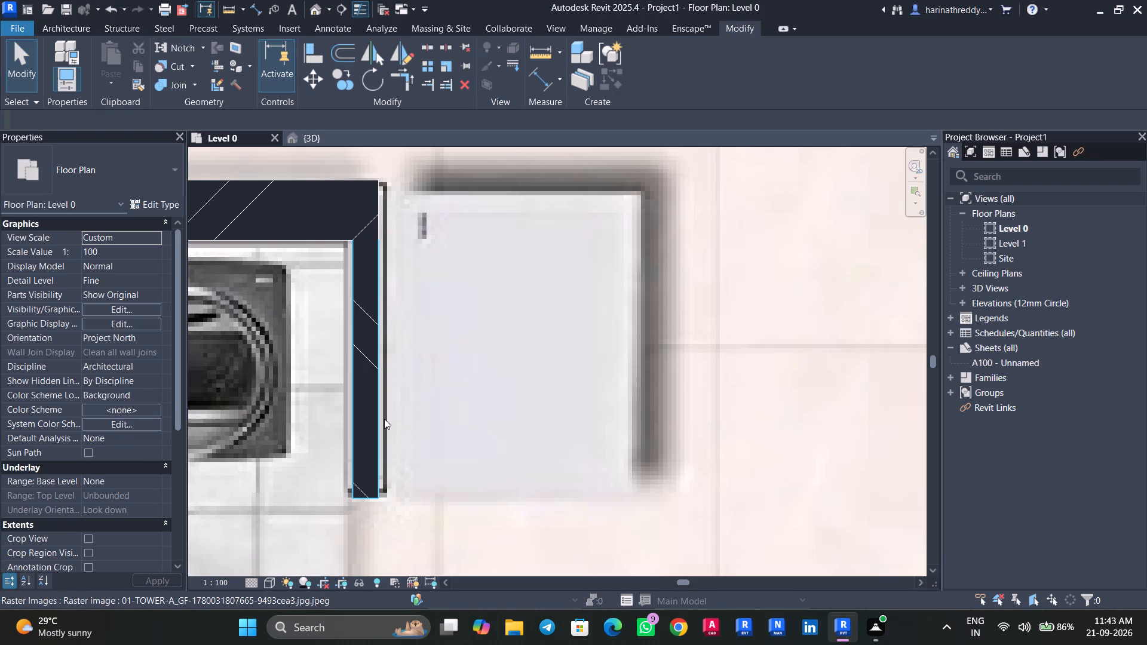
pyautogui.press('Escape')
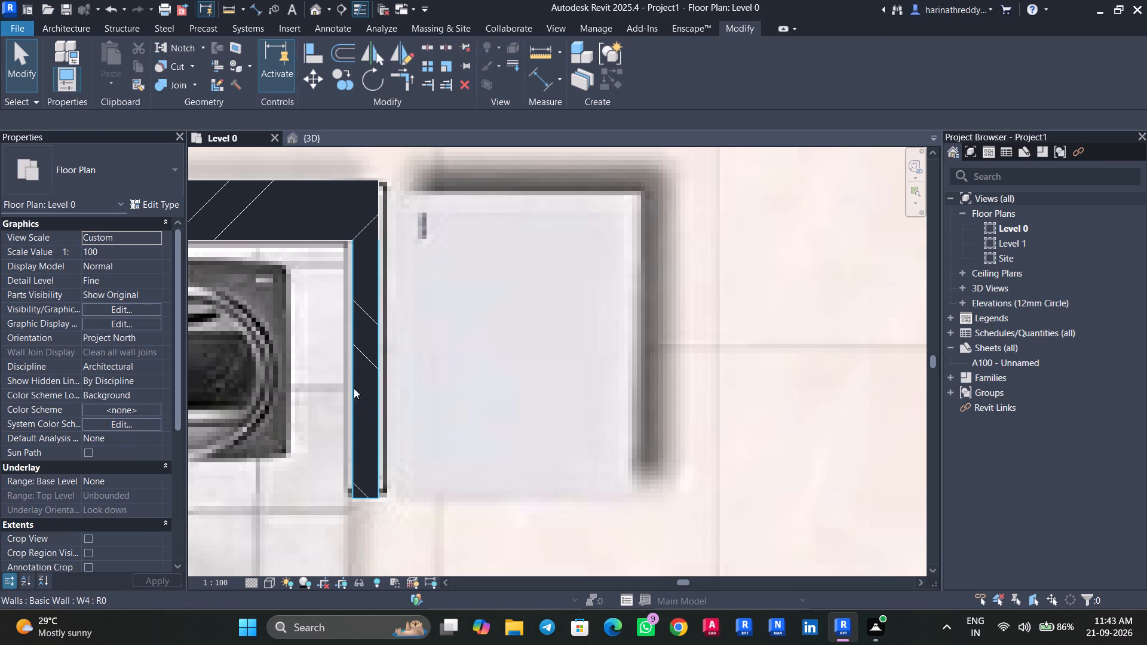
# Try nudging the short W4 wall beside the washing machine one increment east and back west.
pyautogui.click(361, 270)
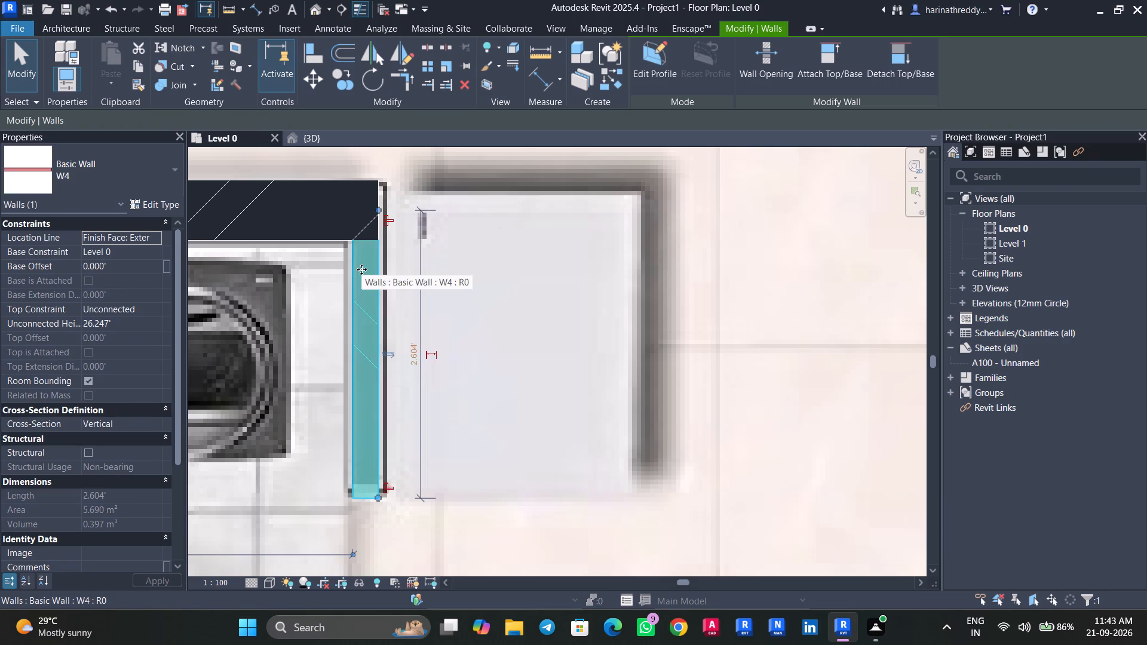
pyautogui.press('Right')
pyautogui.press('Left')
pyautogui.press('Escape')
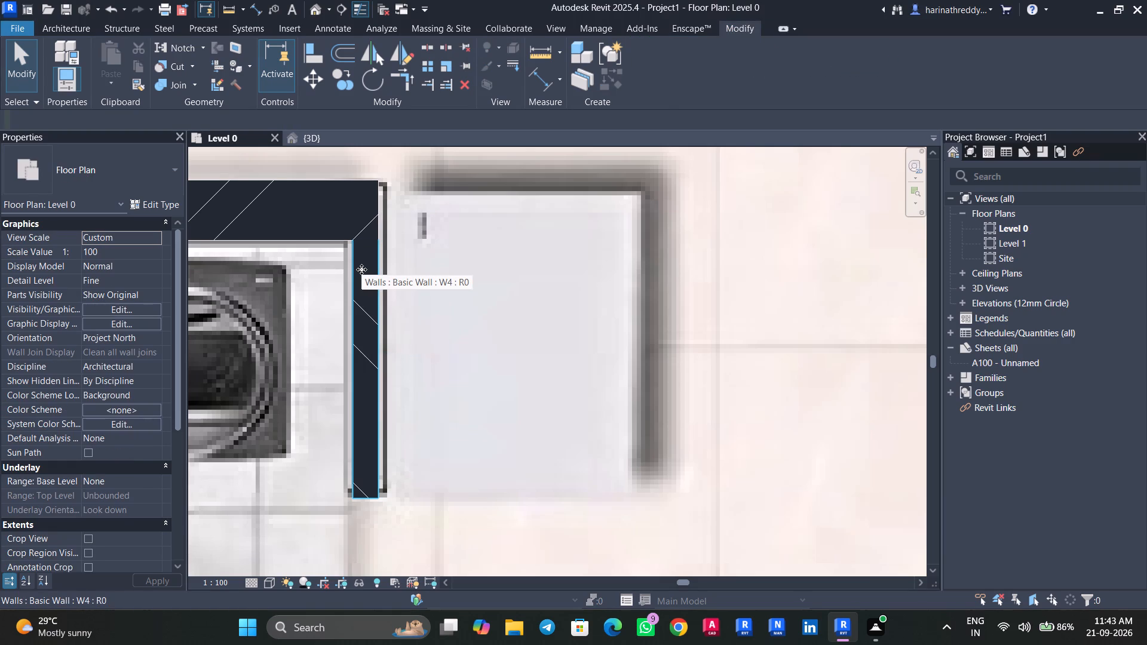
# Draw a W1 wall over the Kitchen's east wall, from the south-east corner north to the shaft beside the balcony, flipped to lie inward.
pyautogui.scroll(-5, 361, 270)
pyautogui.scroll(-7, 410, 361)
pyautogui.moveTo(411, 362); pyautogui.dragTo(342, 468, button='middle')
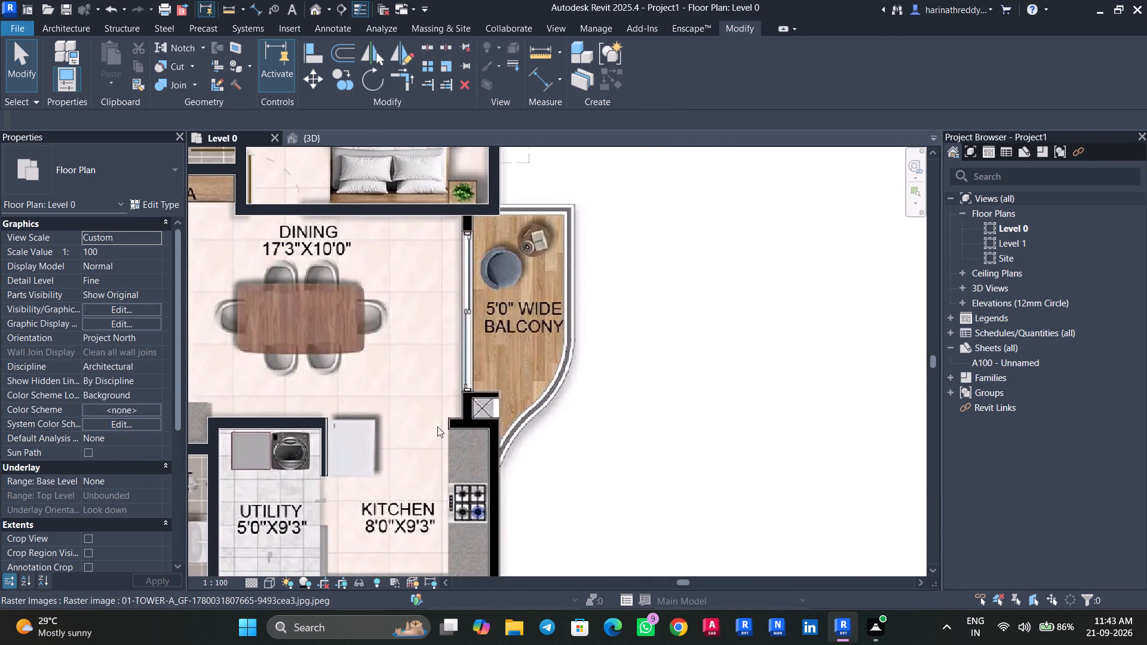
pyautogui.scroll(8, 459, 415)
pyautogui.press('Escape')
pyautogui.press('w')
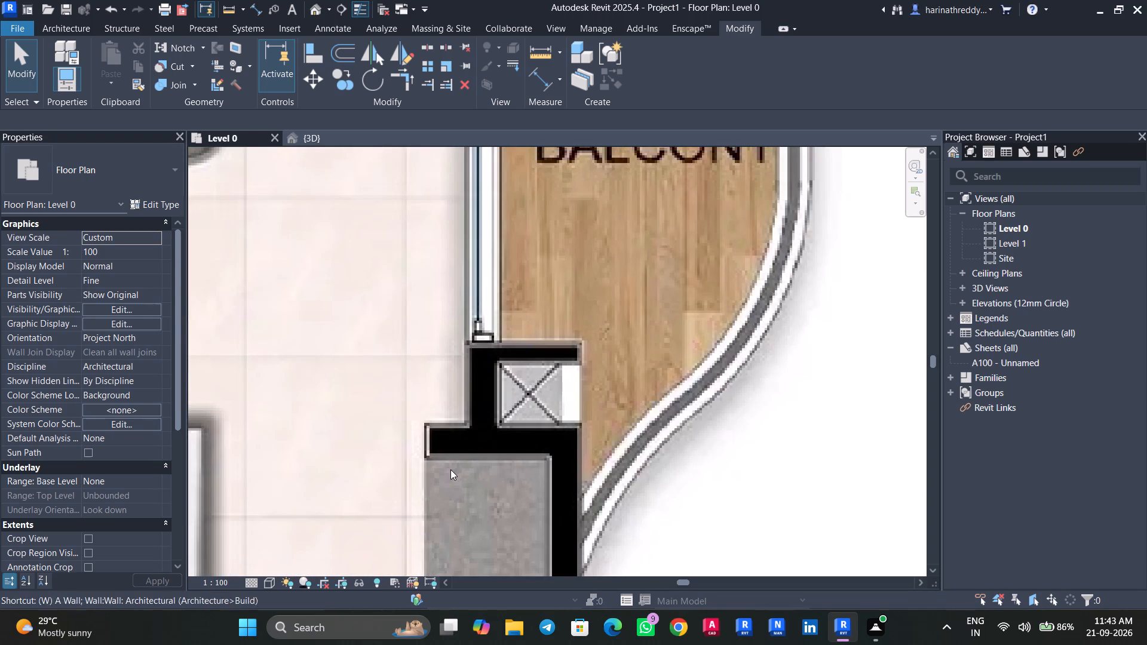
pyautogui.press('a')
pyautogui.click(107, 174)
pyautogui.scroll(2, 112, 249)
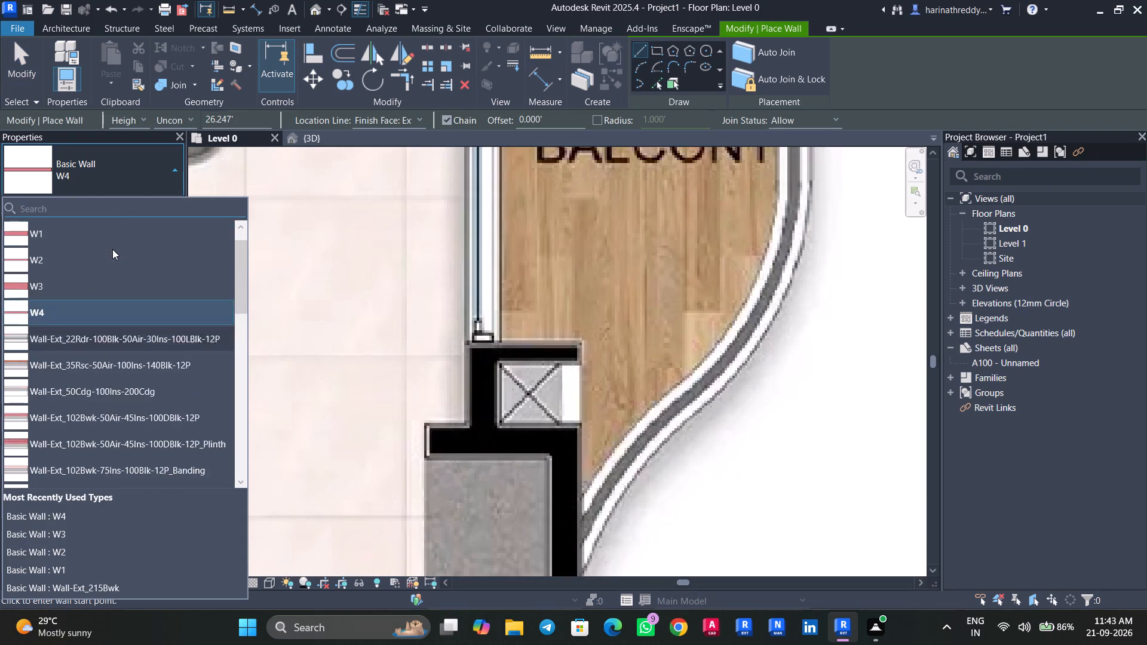
pyautogui.scroll(4, 112, 249)
pyautogui.click(108, 250)
pyautogui.scroll(-5, 422, 452)
pyautogui.moveTo(410, 434); pyautogui.dragTo(358, 286, button='middle')
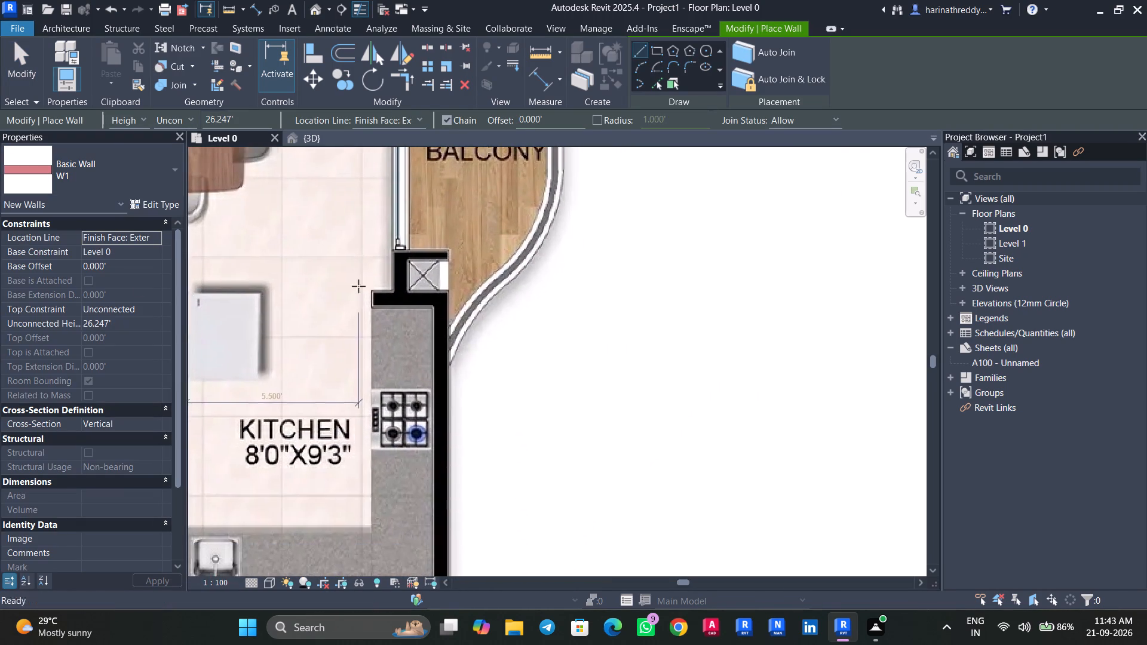
pyautogui.moveTo(370, 323); pyautogui.dragTo(356, 255, button='middle')
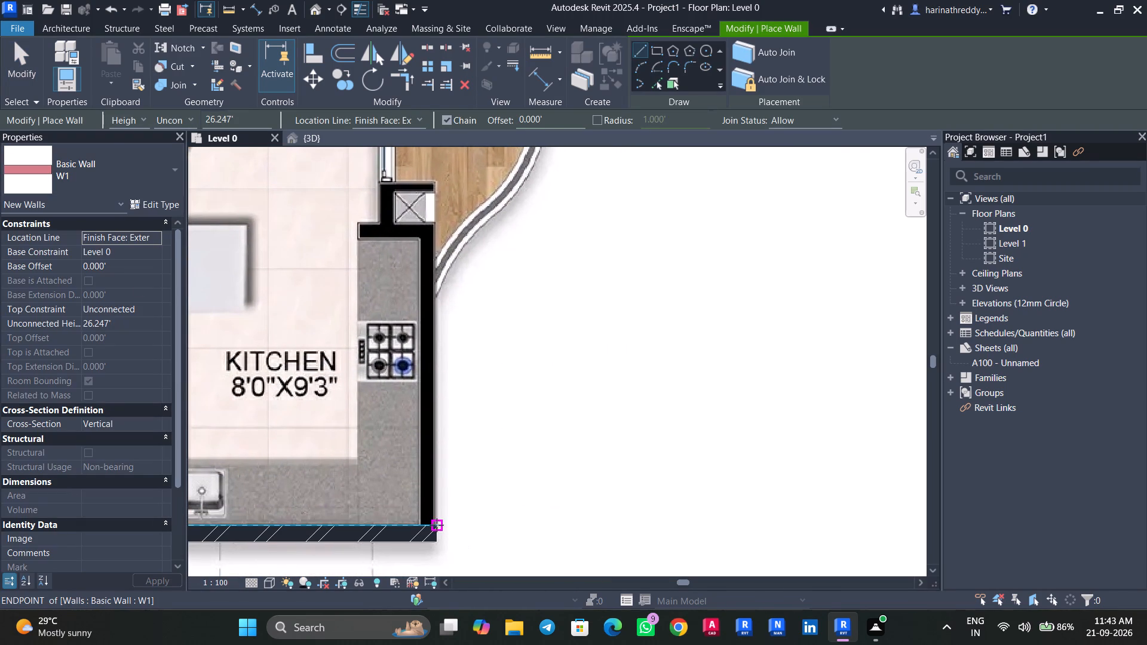
pyautogui.scroll(7, 436, 525)
pyautogui.click(435, 524)
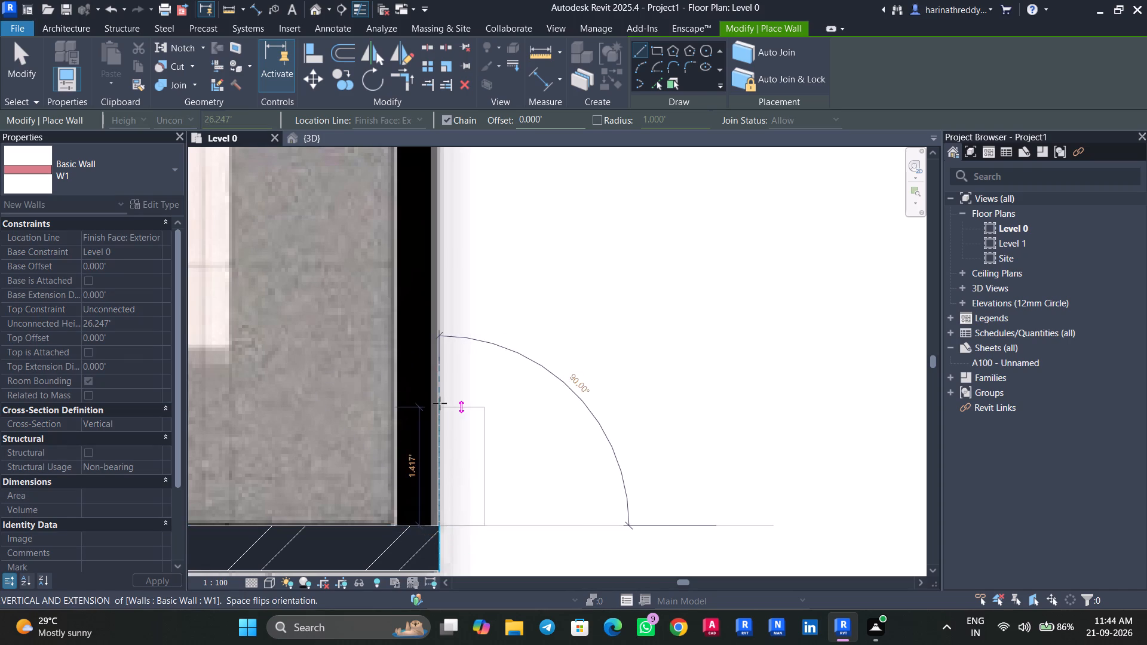
pyautogui.press('space')
pyautogui.moveTo(436, 297); pyautogui.dragTo(412, 625, button='middle')
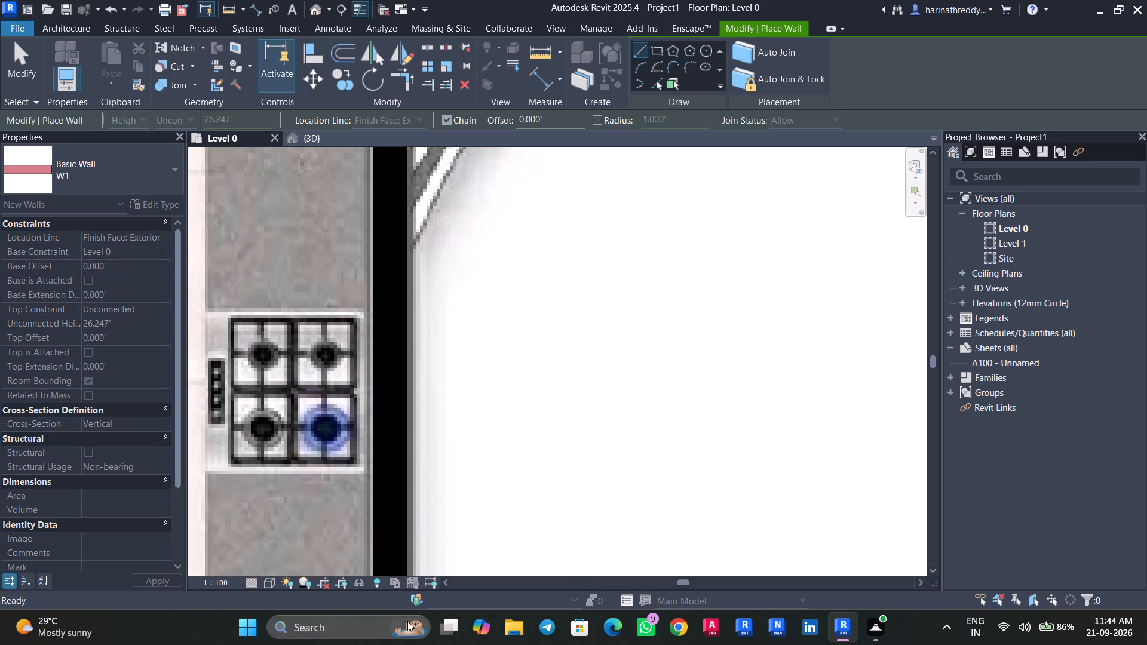
pyautogui.moveTo(410, 369); pyautogui.dragTo(411, 611, button='middle')
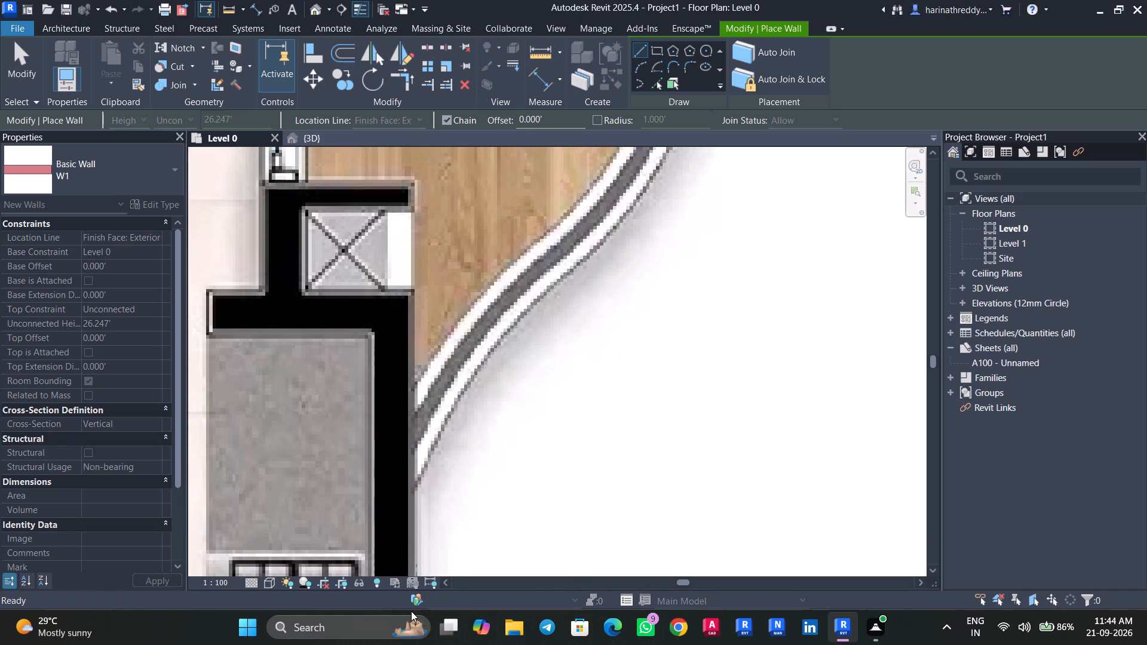
pyautogui.click(411, 291)
pyautogui.press('Escape')
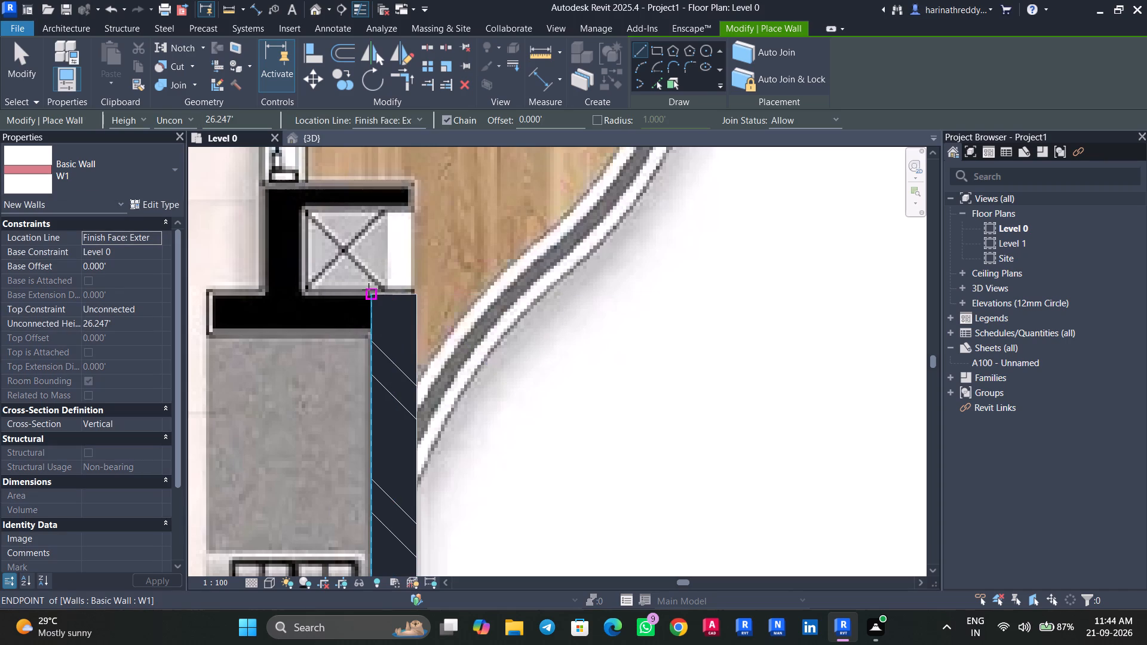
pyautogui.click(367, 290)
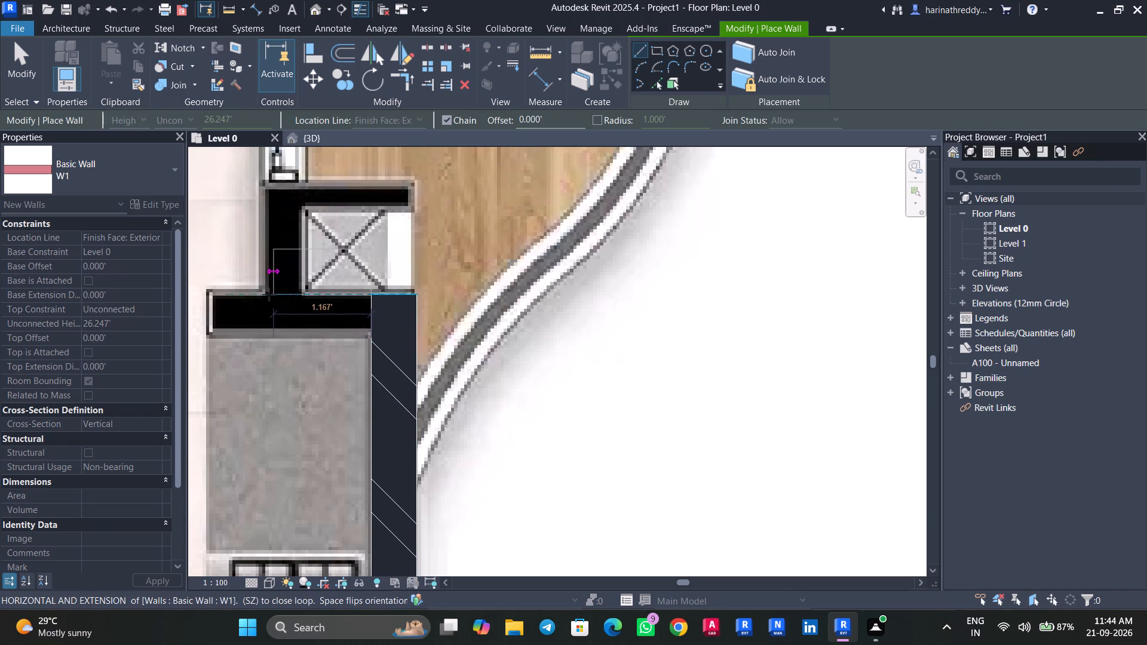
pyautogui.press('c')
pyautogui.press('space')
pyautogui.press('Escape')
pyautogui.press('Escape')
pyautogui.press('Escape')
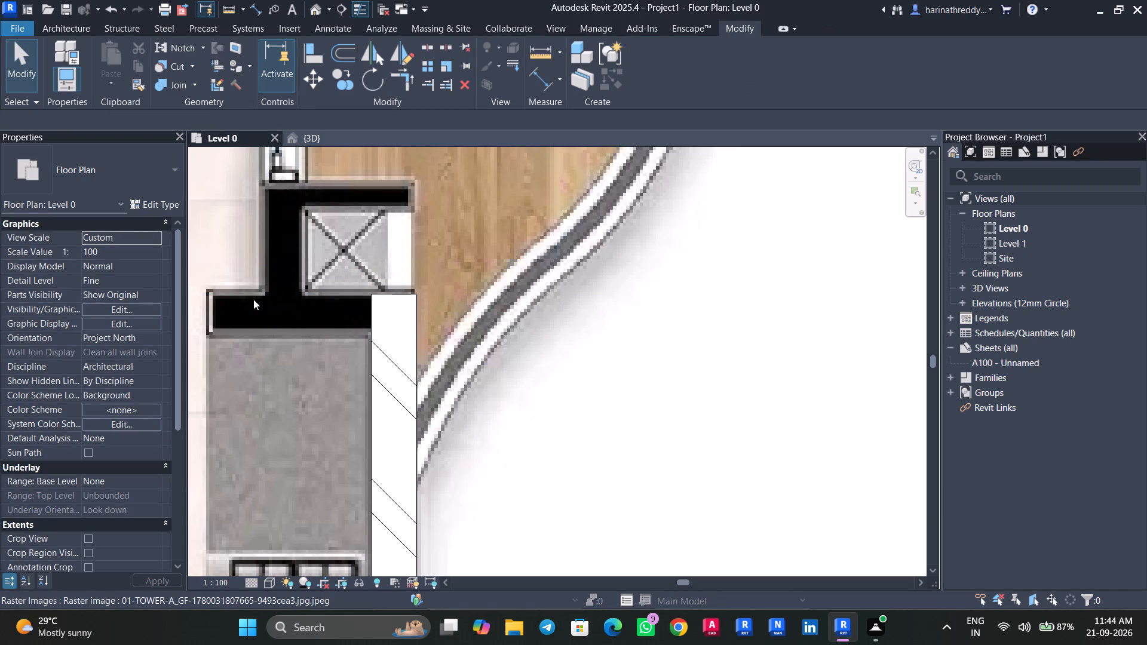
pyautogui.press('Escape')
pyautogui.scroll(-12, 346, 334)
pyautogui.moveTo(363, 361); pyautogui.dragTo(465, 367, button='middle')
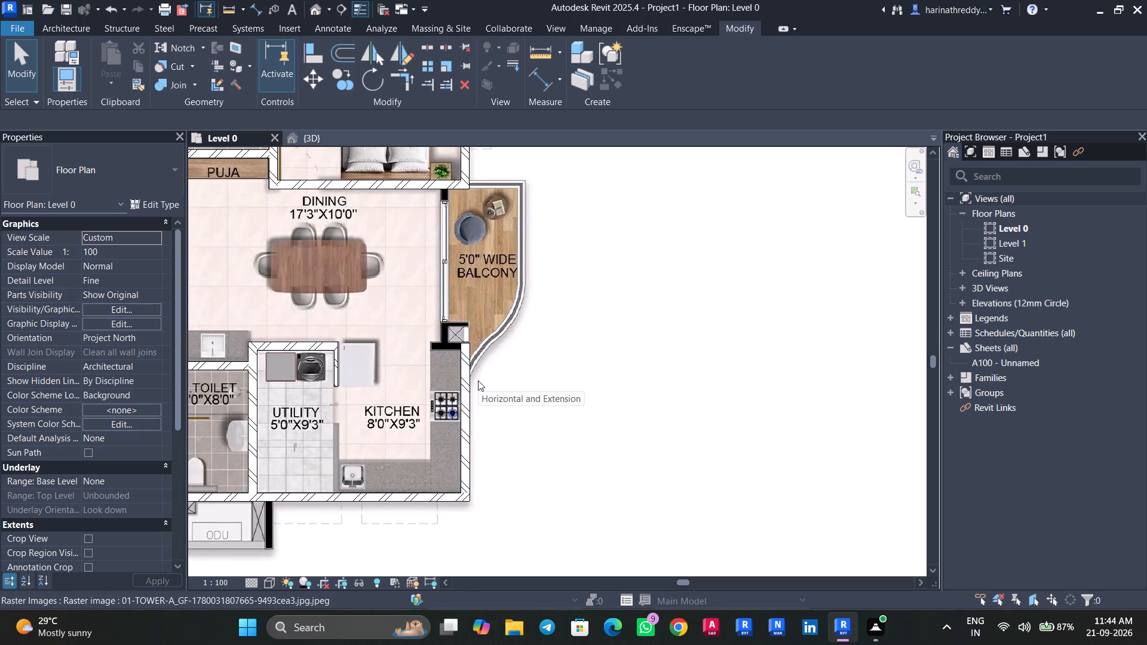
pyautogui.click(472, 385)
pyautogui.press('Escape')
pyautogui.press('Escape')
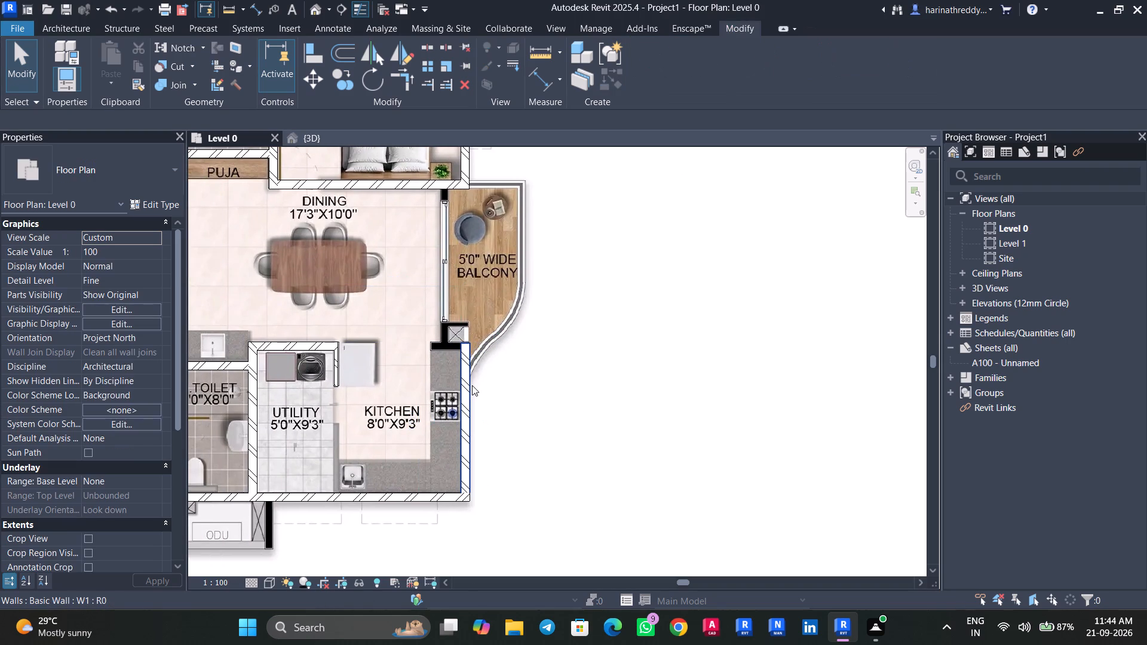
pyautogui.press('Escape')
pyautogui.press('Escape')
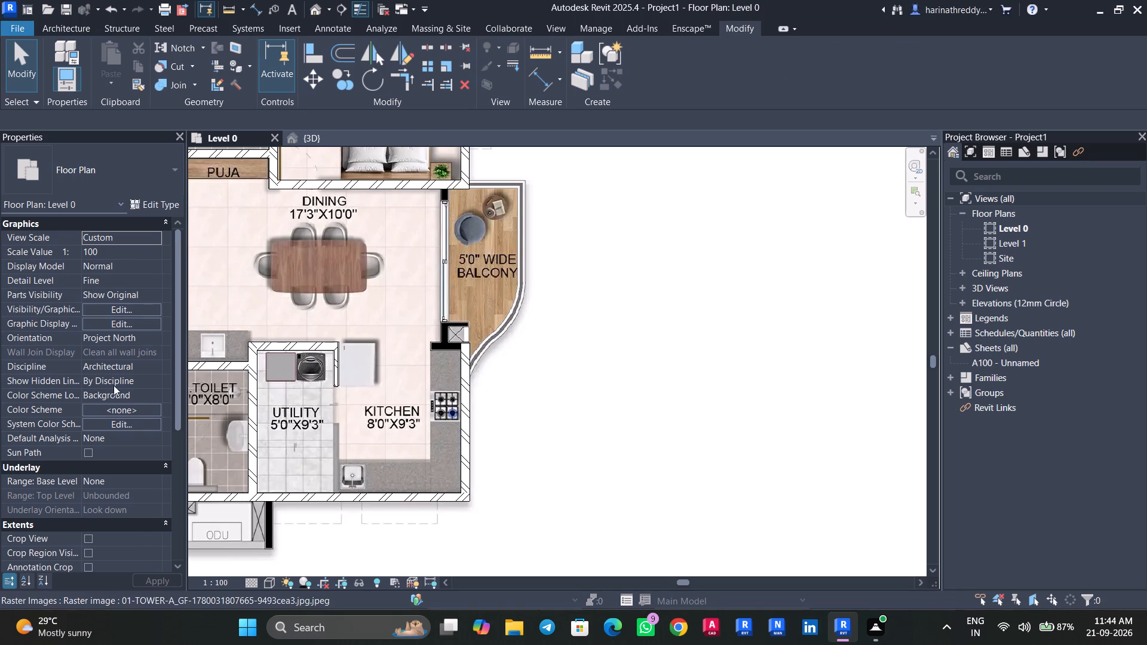
# Examine the traced walls in the 3D view and return to the Level 0 plan.
pyautogui.click(318, 142)
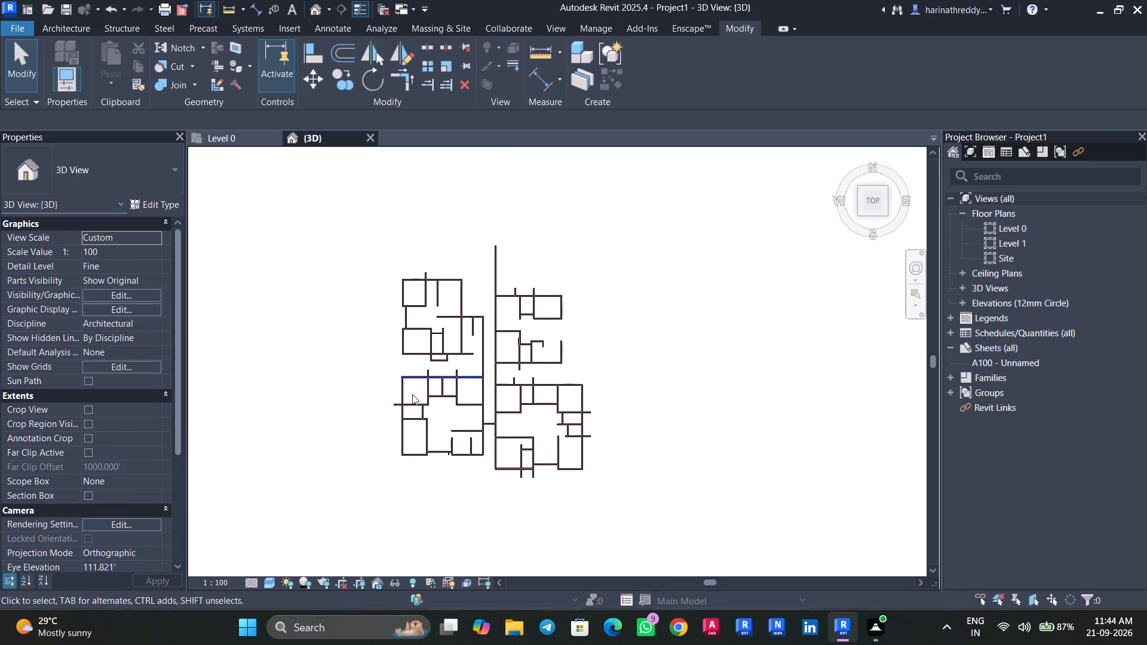
pyautogui.scroll(3, 421, 420)
pyautogui.scroll(-1, 421, 420)
pyautogui.scroll(12, 421, 420)
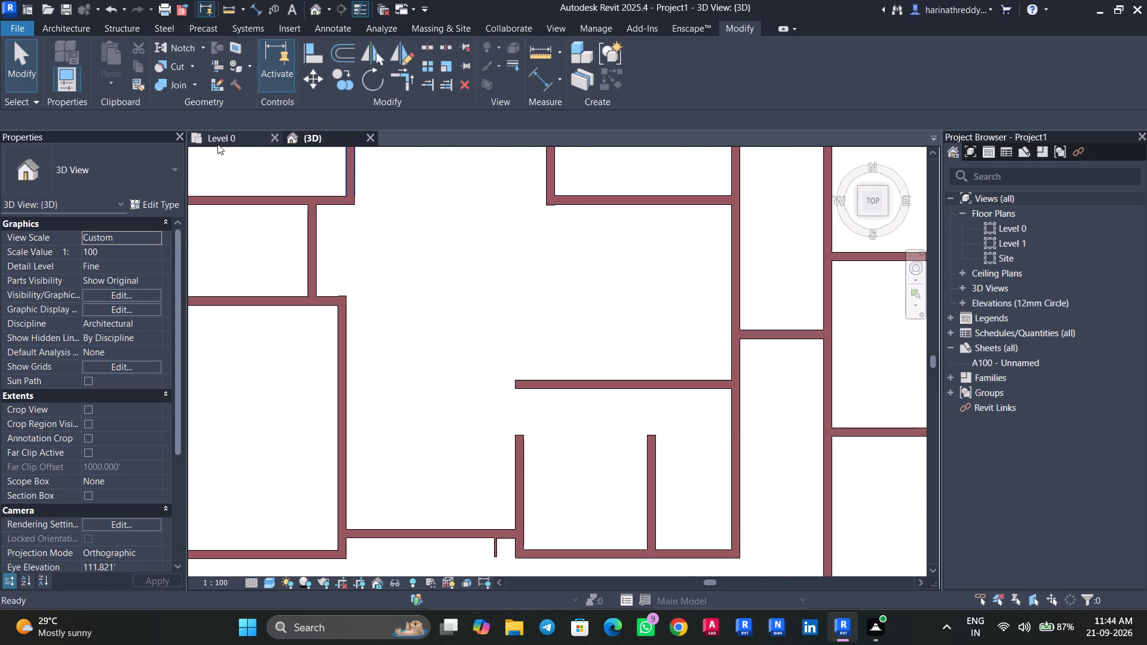
pyautogui.click(217, 144)
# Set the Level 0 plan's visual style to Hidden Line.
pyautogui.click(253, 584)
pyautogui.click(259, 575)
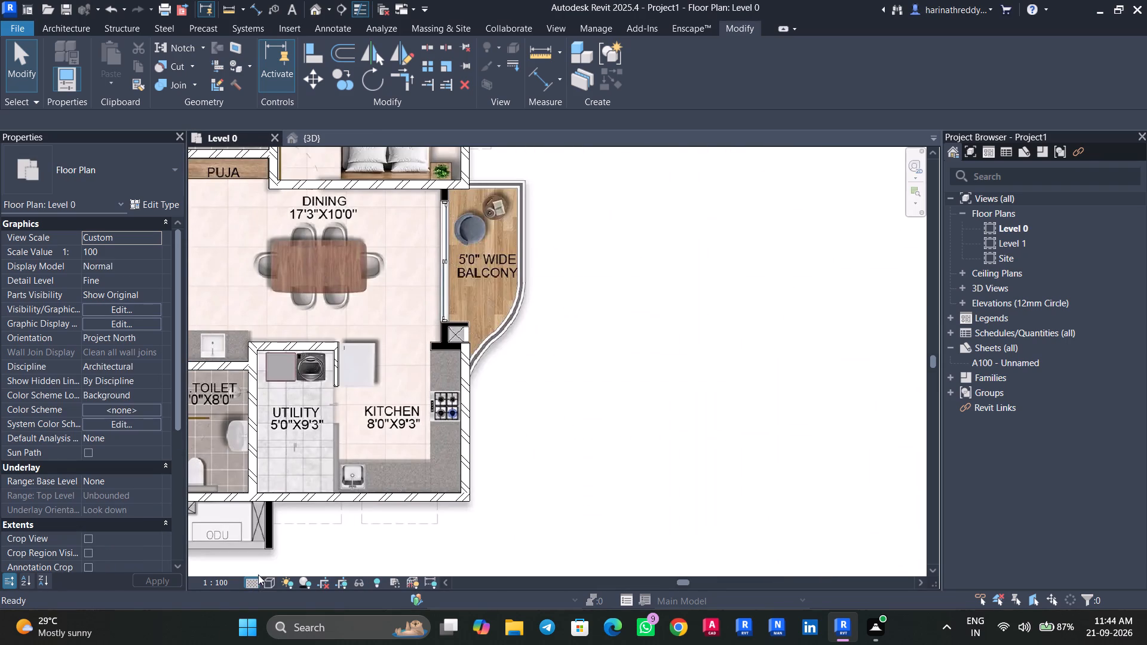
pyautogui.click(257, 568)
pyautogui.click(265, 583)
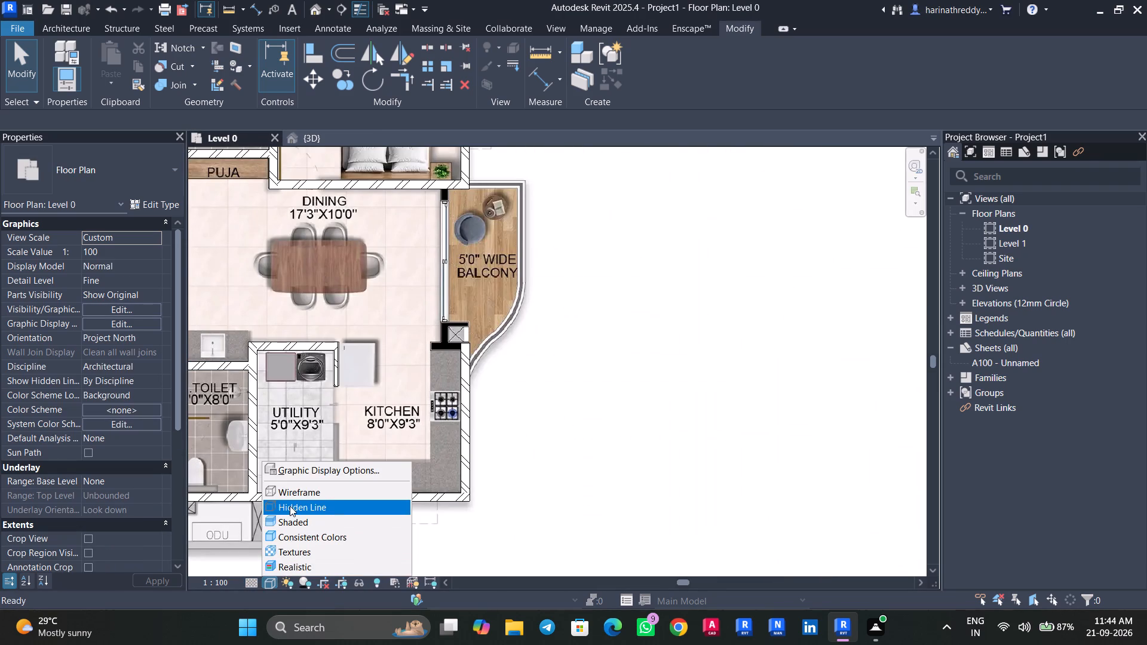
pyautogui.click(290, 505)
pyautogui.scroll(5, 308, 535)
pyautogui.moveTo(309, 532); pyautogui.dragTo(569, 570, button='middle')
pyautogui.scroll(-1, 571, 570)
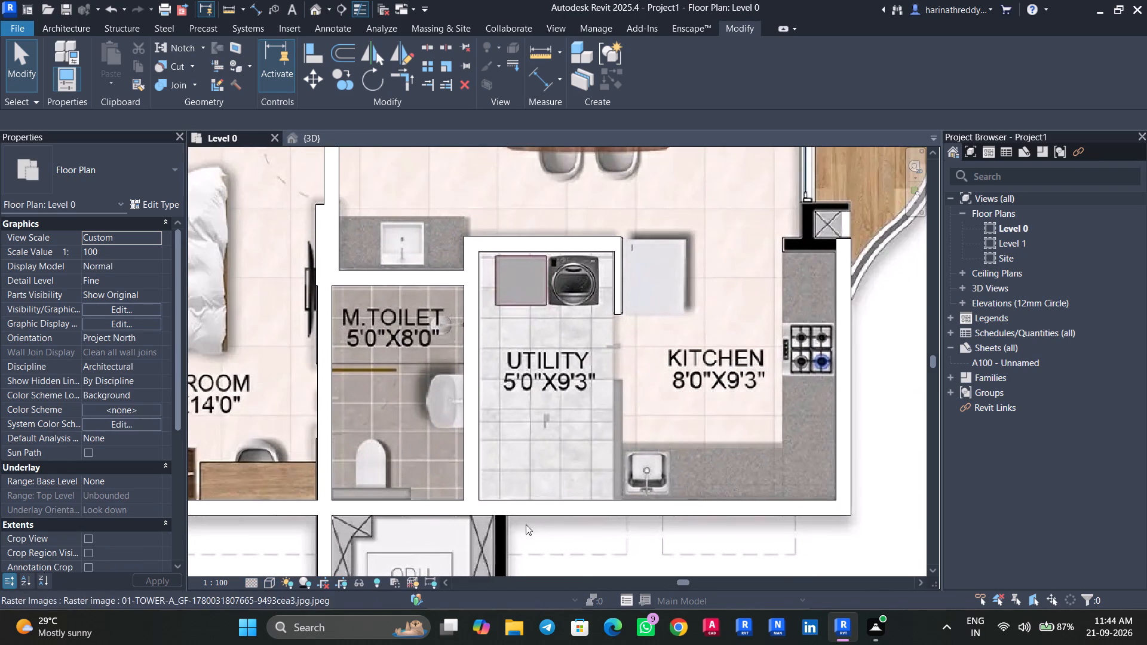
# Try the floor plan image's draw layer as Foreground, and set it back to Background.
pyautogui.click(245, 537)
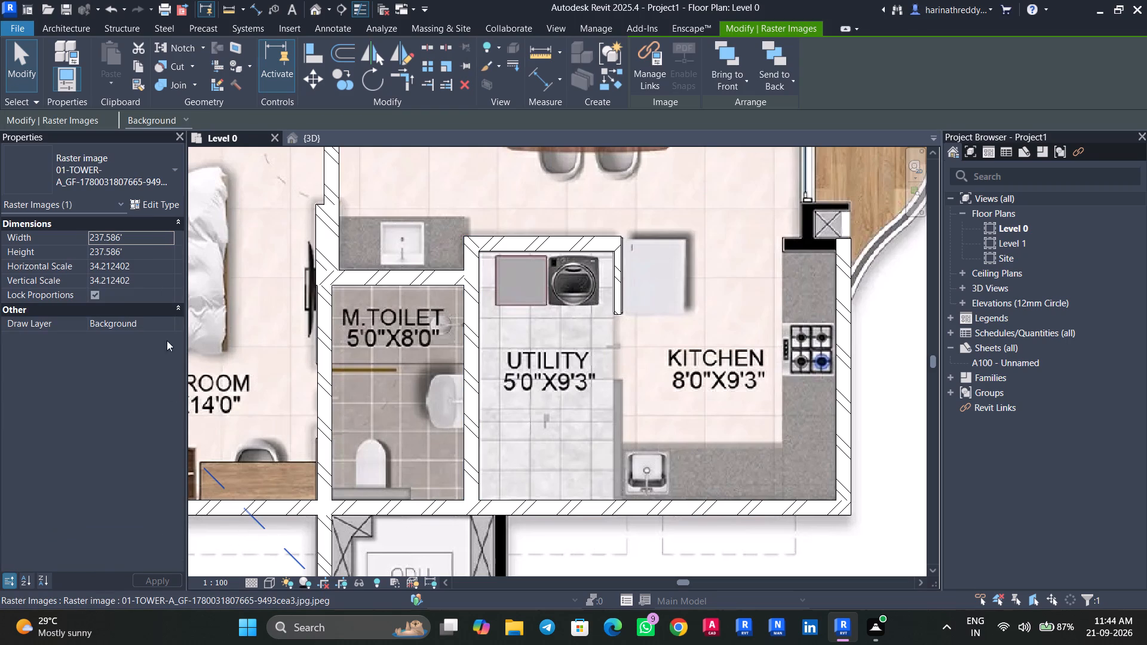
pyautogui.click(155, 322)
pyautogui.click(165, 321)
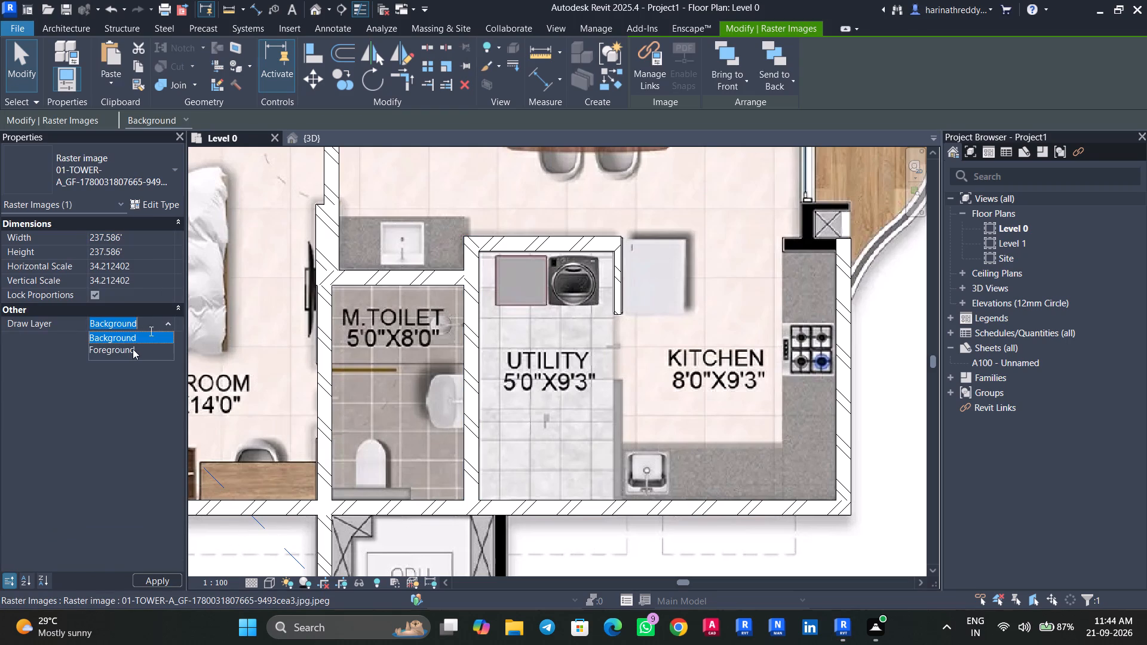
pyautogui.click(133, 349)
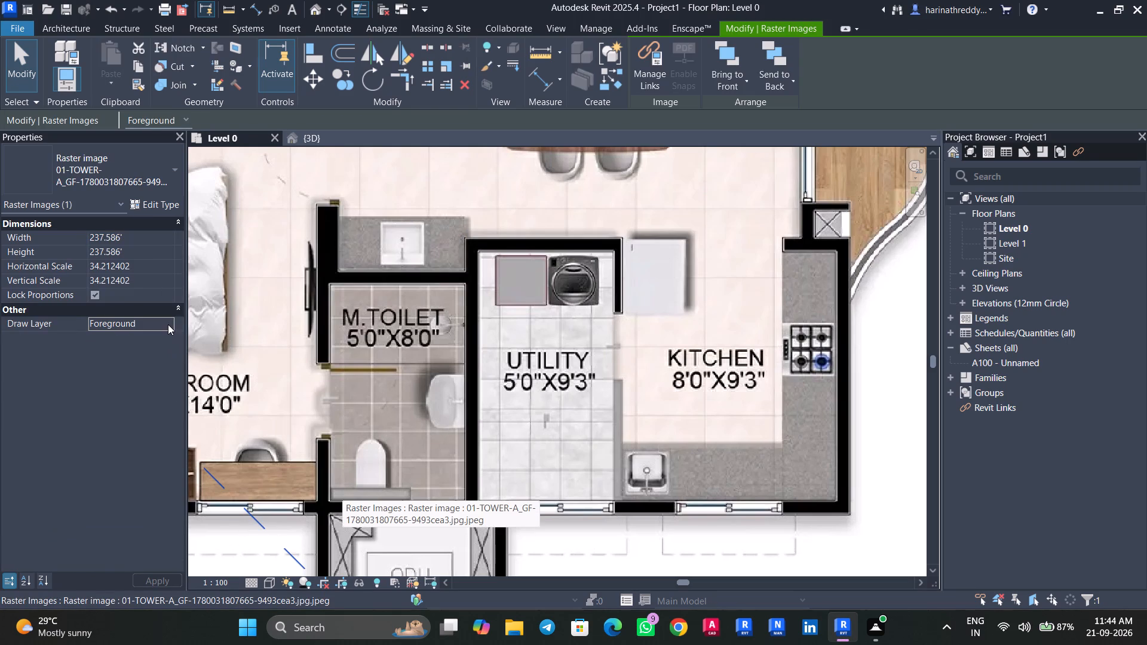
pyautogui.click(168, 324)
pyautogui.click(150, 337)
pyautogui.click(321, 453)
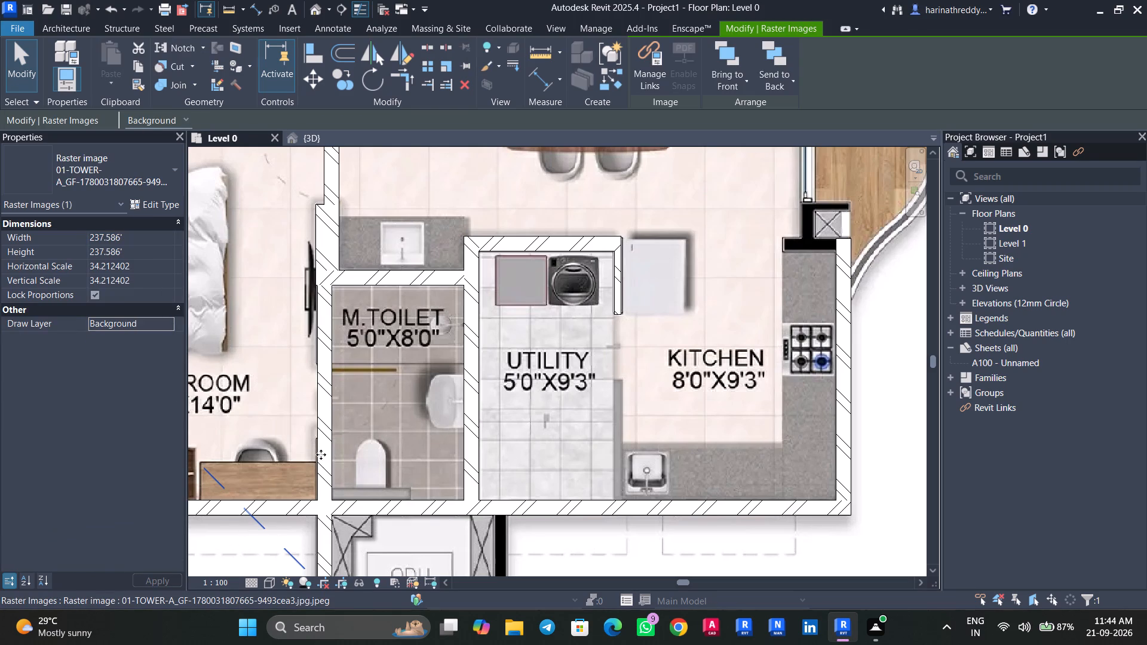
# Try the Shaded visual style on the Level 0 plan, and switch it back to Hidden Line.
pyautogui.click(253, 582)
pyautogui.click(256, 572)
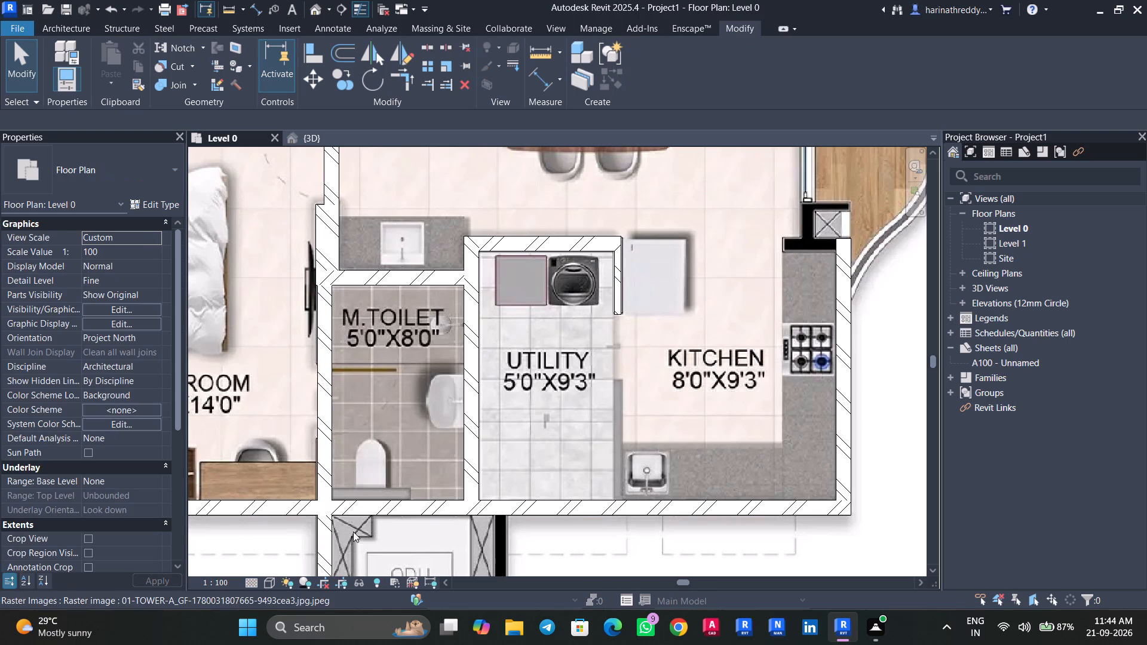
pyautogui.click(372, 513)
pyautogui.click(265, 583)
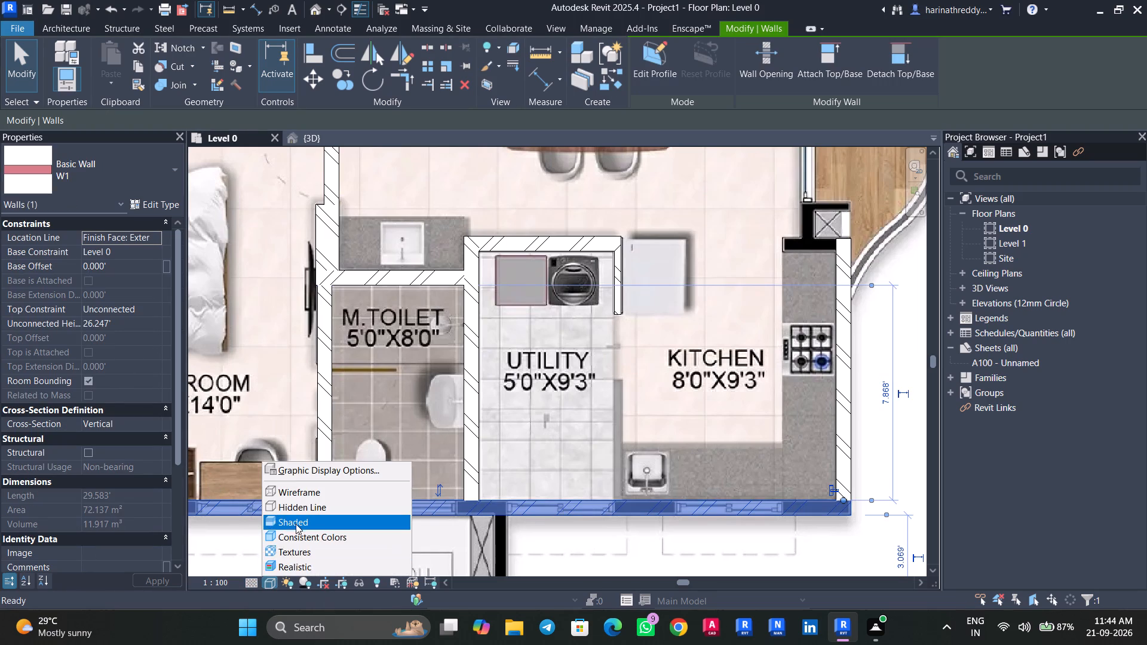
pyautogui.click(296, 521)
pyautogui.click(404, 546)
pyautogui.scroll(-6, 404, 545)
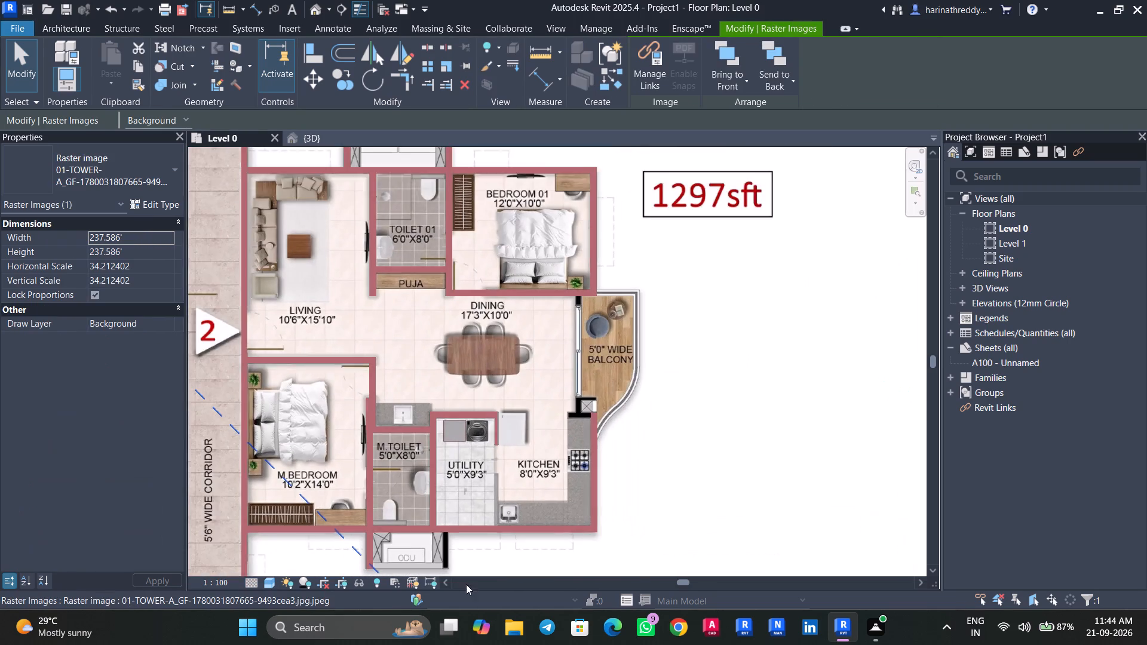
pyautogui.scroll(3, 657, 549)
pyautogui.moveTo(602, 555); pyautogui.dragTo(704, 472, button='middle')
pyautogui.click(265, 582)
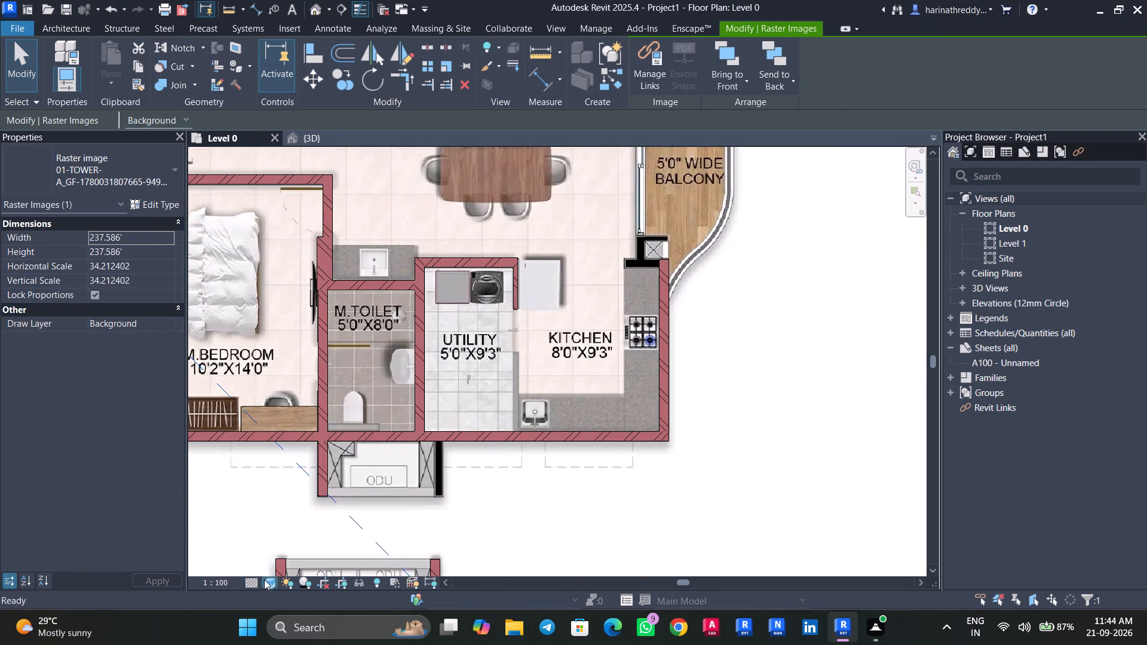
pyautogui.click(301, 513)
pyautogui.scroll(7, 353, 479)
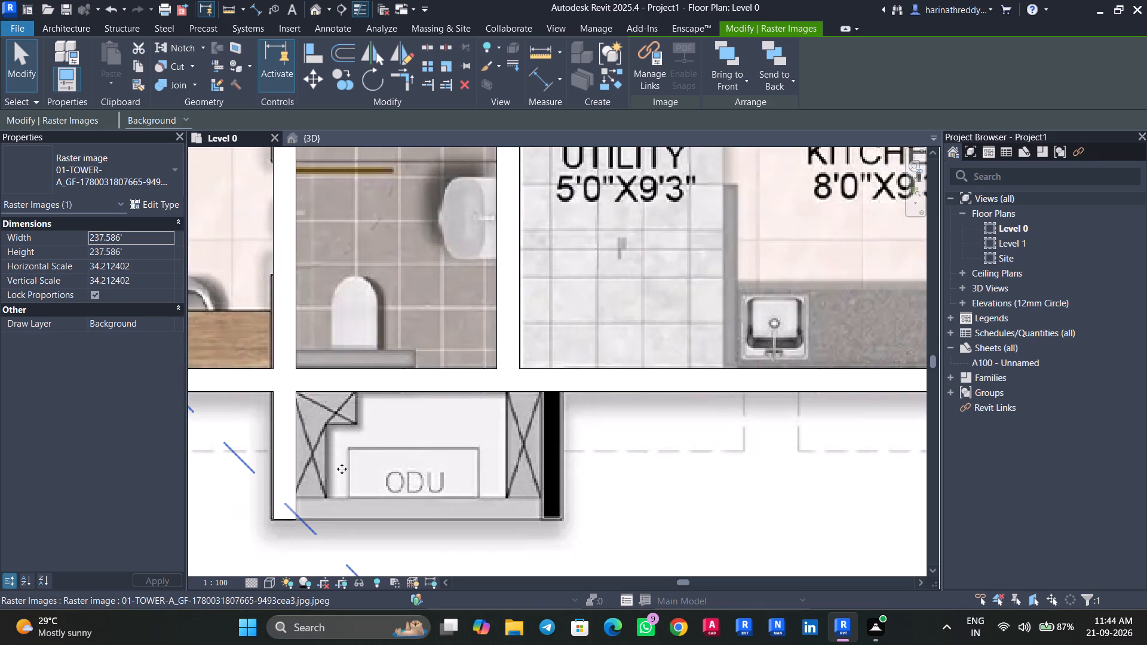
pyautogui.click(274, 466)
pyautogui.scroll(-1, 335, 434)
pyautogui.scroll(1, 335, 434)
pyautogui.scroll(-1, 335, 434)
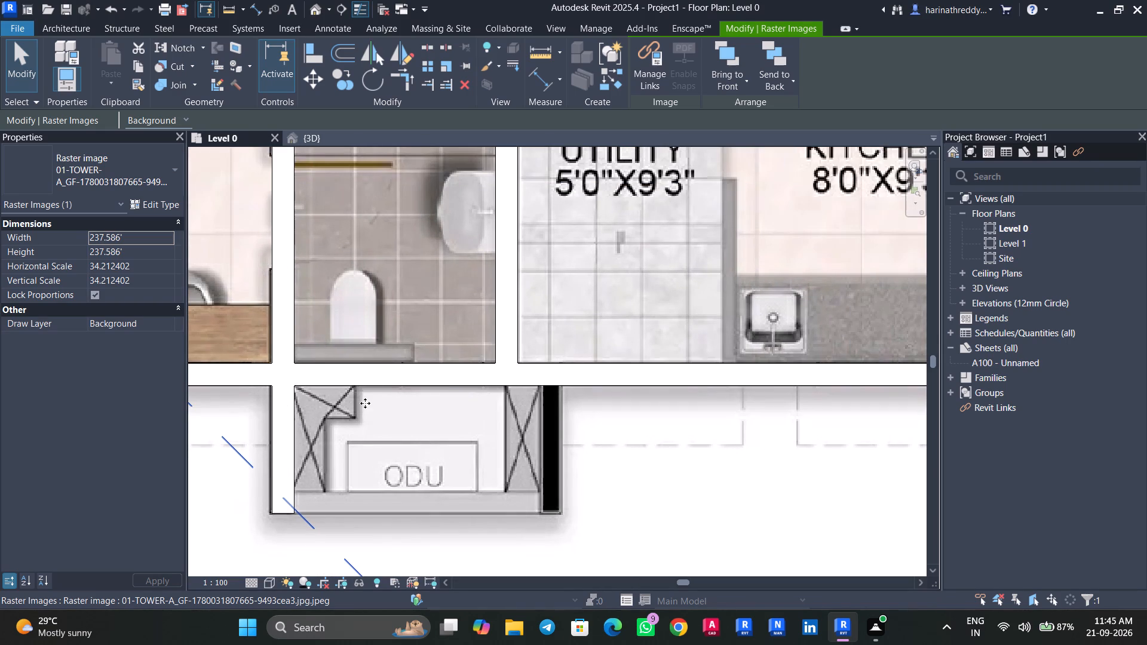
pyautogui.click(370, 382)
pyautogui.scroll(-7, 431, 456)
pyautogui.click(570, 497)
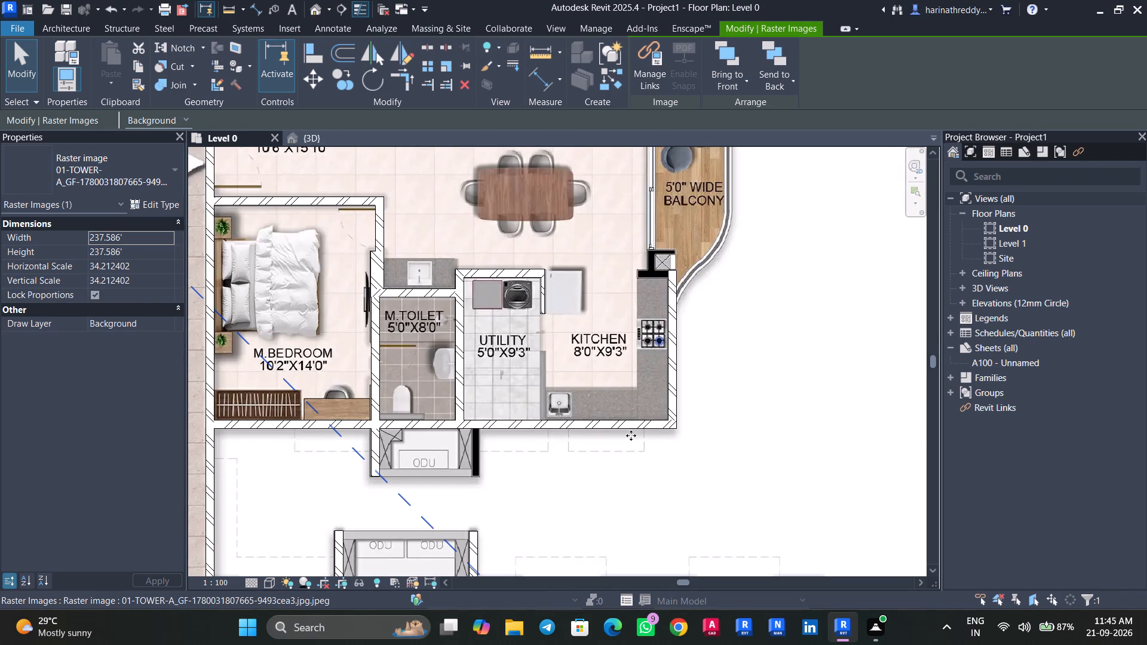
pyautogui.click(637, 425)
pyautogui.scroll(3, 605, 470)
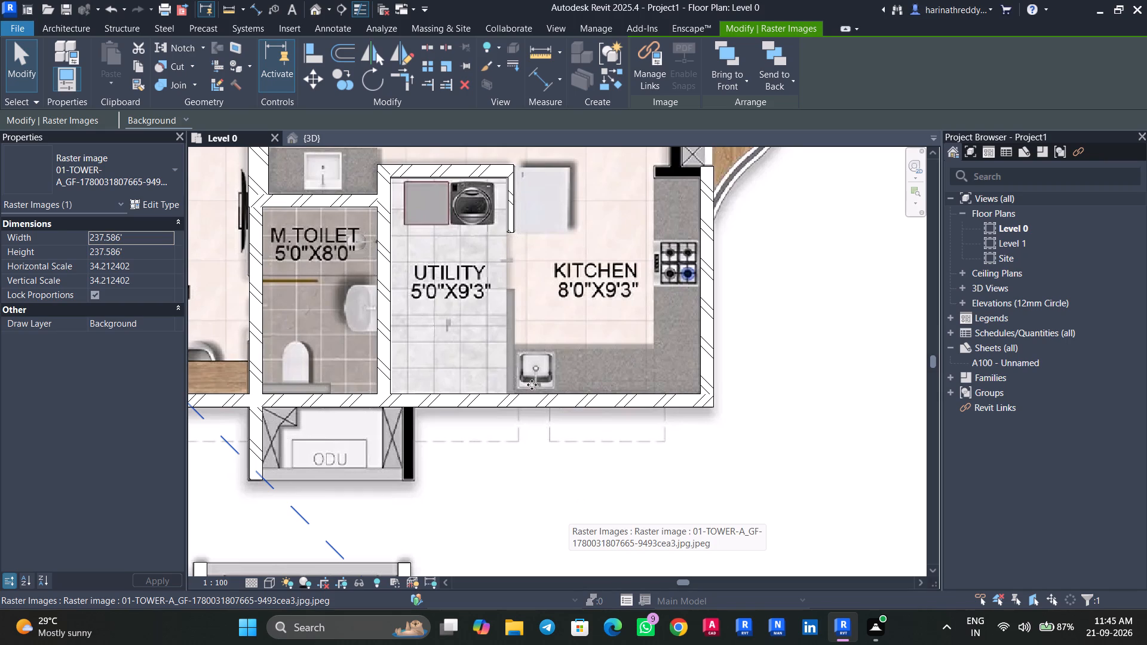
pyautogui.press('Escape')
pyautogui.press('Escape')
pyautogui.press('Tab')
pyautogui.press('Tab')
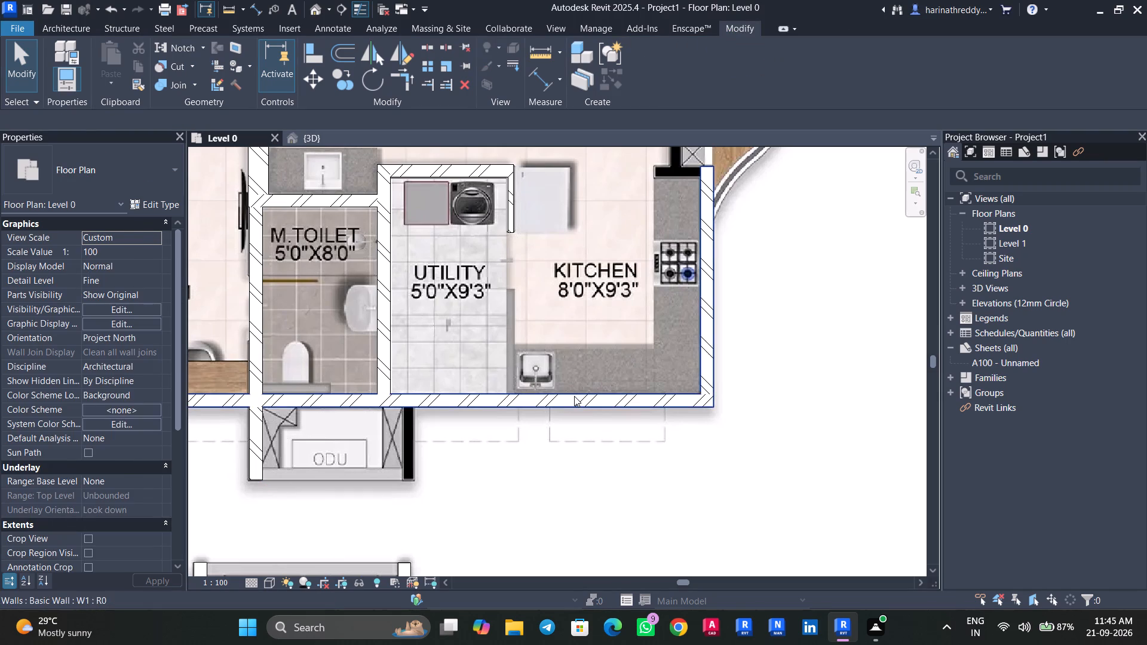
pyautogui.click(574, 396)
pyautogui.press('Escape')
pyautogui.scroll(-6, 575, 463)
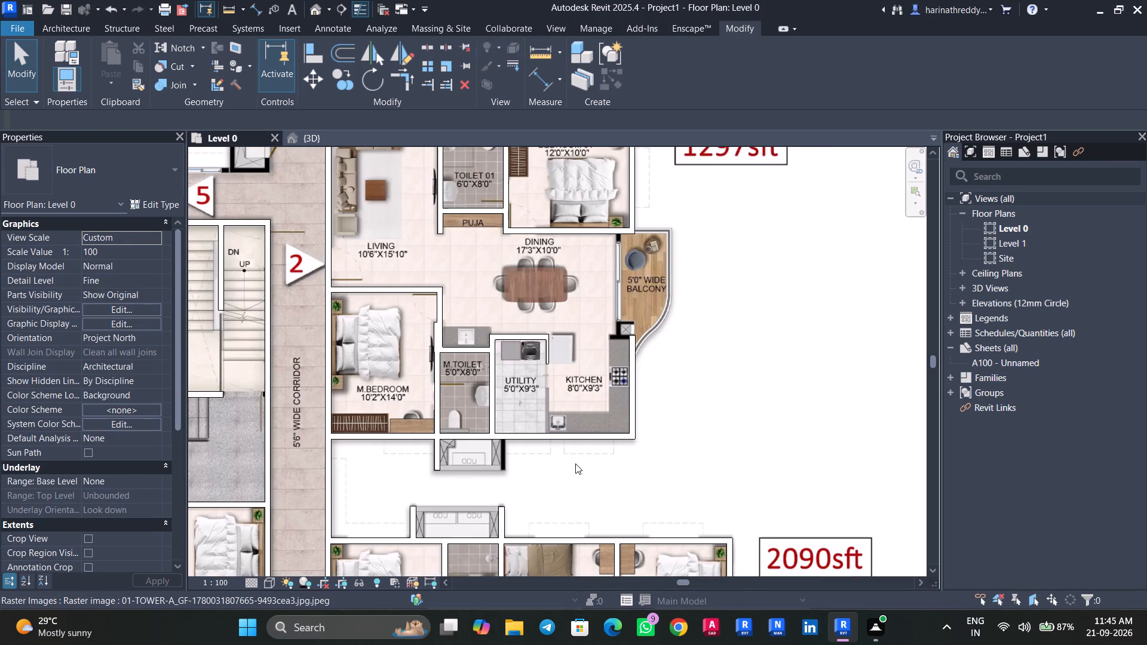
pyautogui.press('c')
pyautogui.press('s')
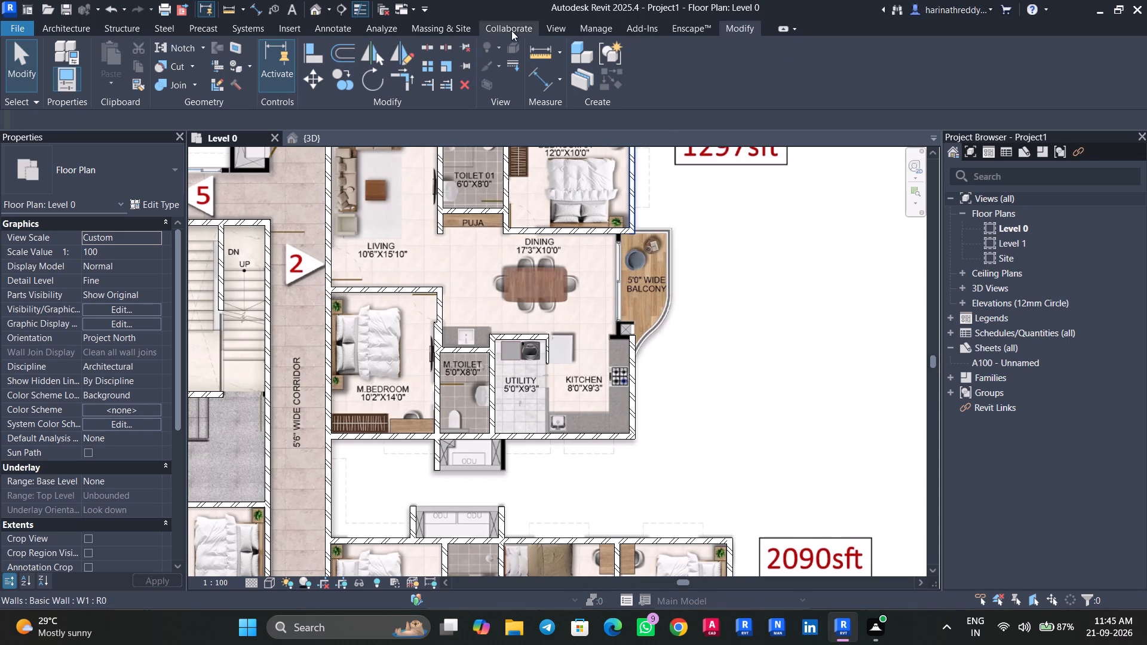
# Switch the canvas theme back to dark.
pyautogui.click(548, 29)
pyautogui.click(1114, 69)
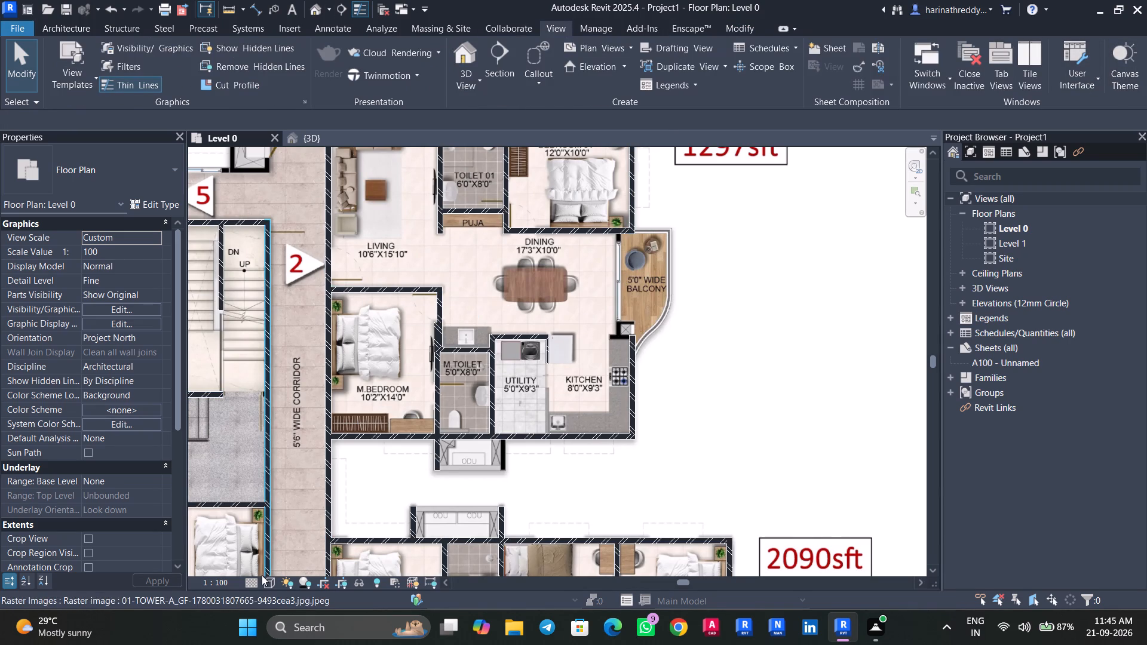
pyautogui.click(73, 26)
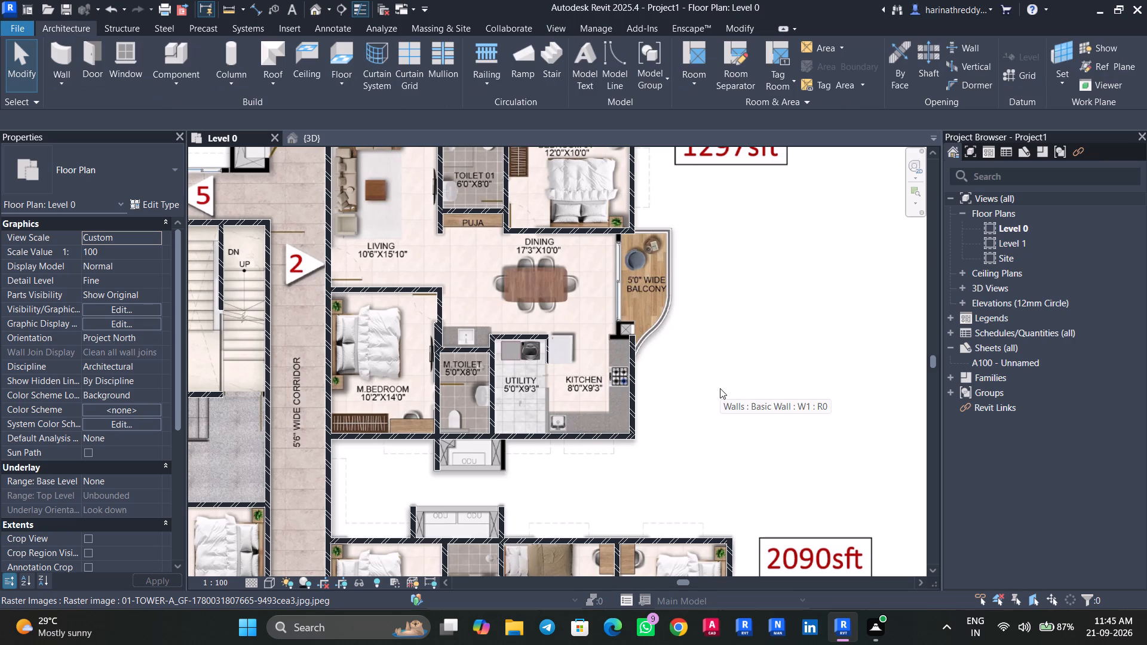
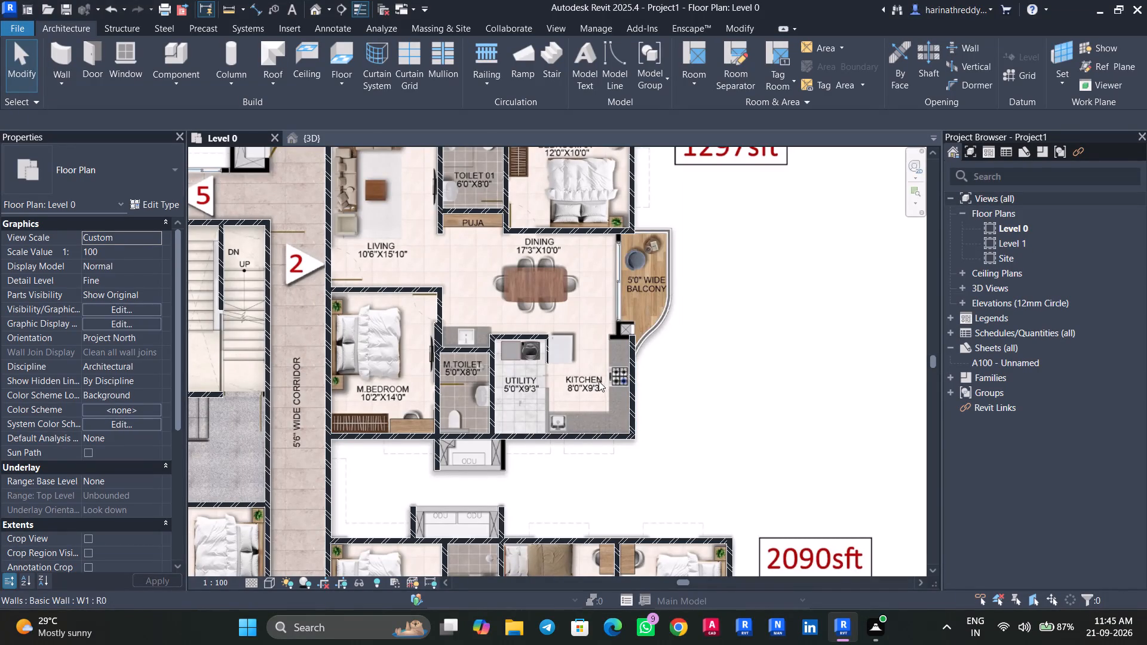
# Draw a W1 wall from the Kitchen's outer wall along the black wall stub between the kitchen counter and balcony shaft.
pyautogui.scroll(7, 660, 346)
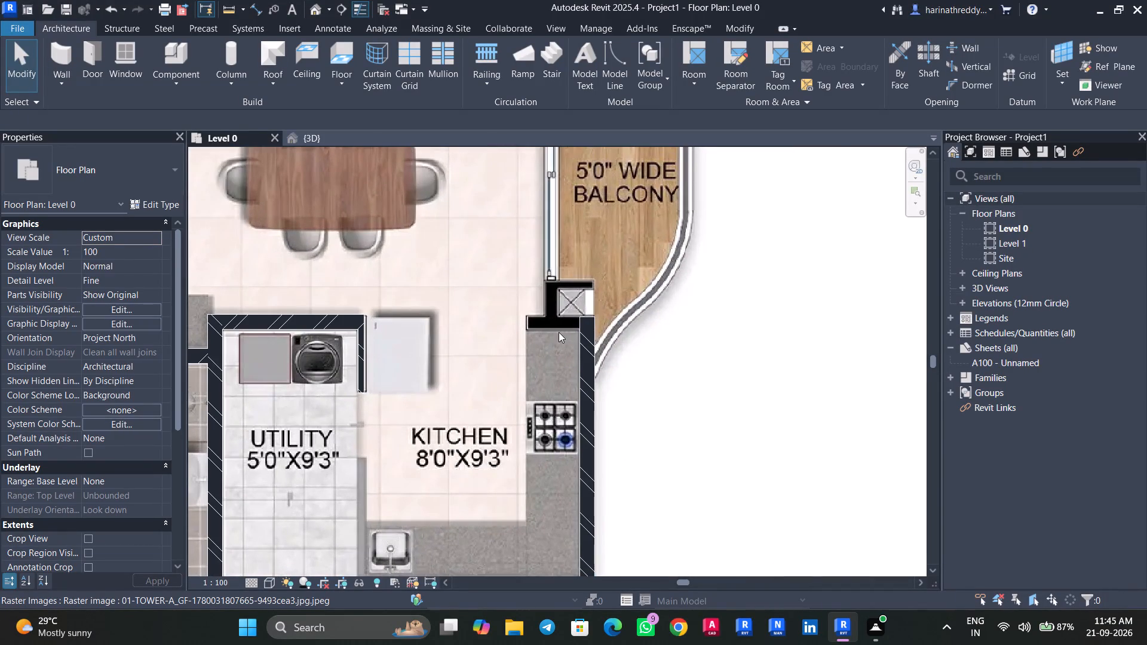
pyautogui.scroll(11, 567, 328)
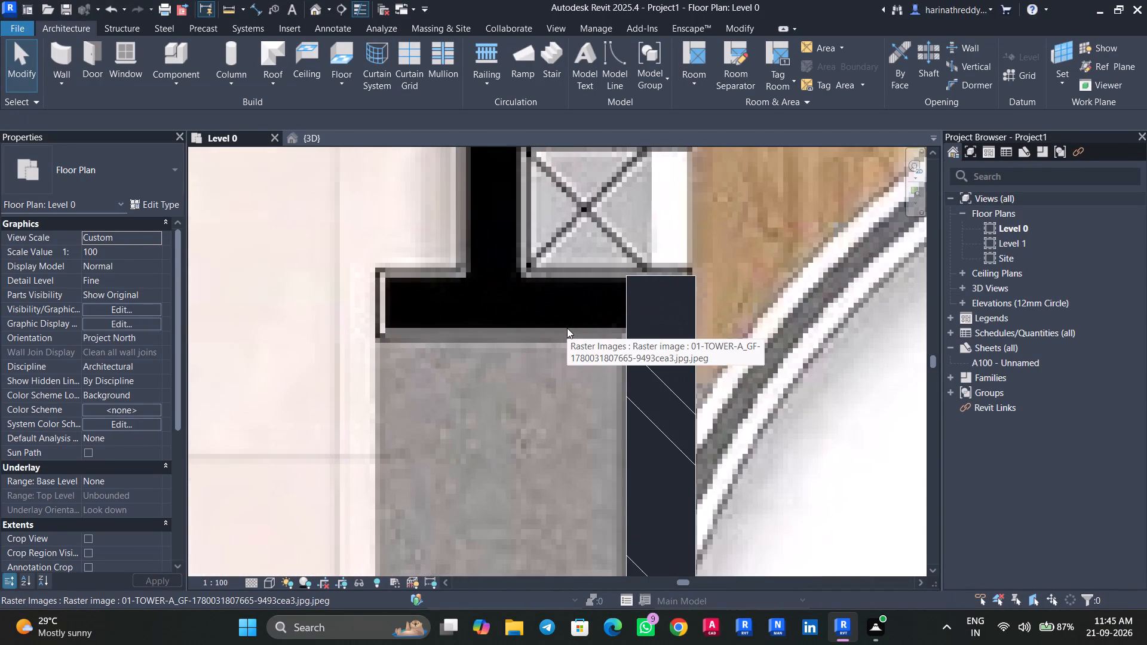
pyautogui.write('WA')
pyautogui.click(629, 277)
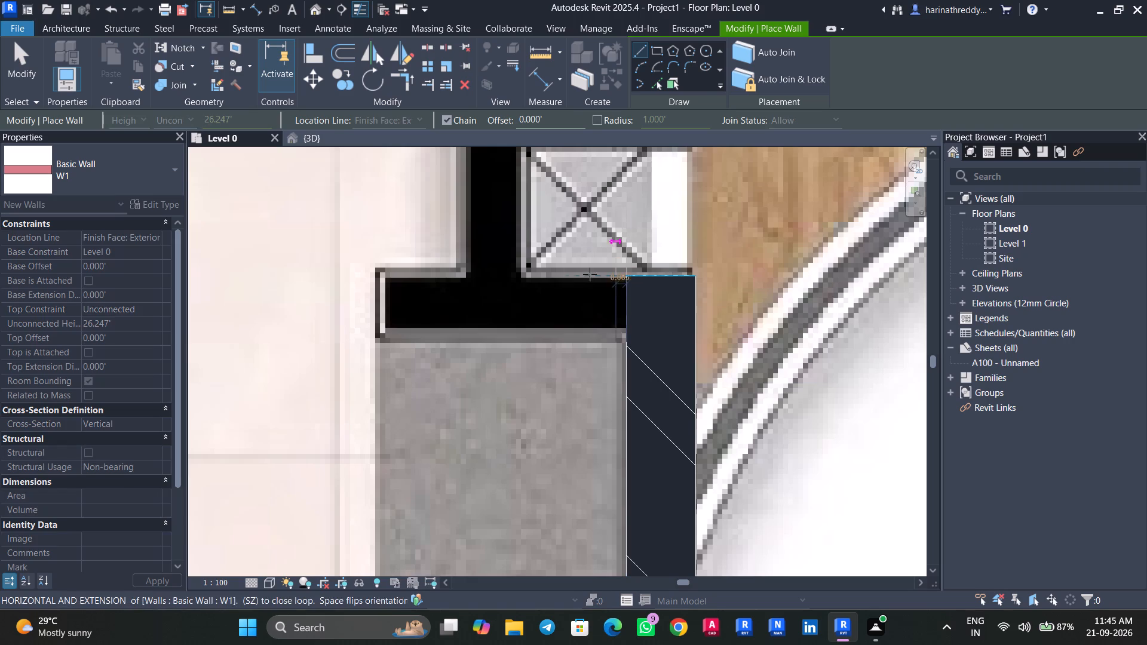
pyautogui.press('space')
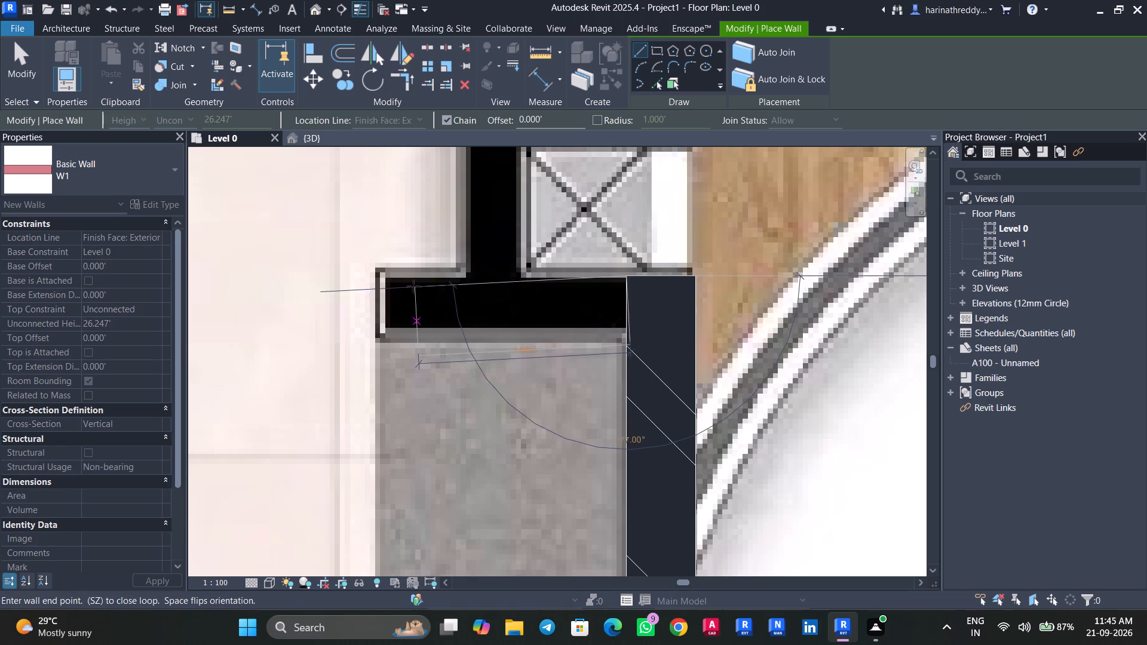
pyautogui.click(377, 276)
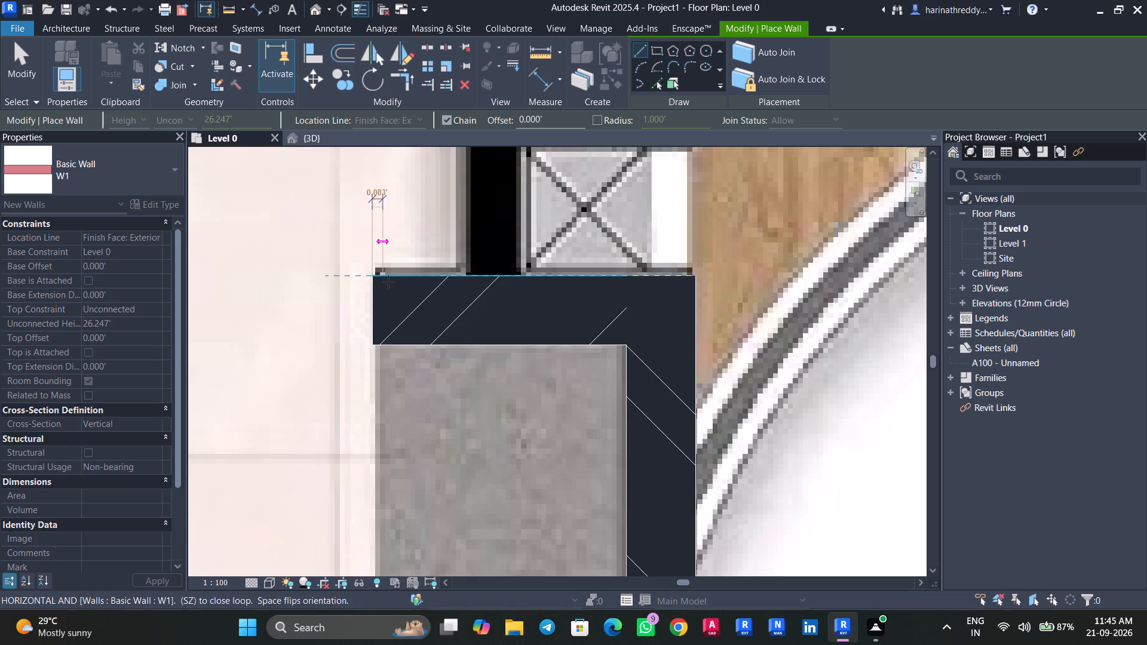
pyautogui.press('Escape')
pyautogui.scroll(-3, 509, 310)
pyautogui.middleClick(509, 310)
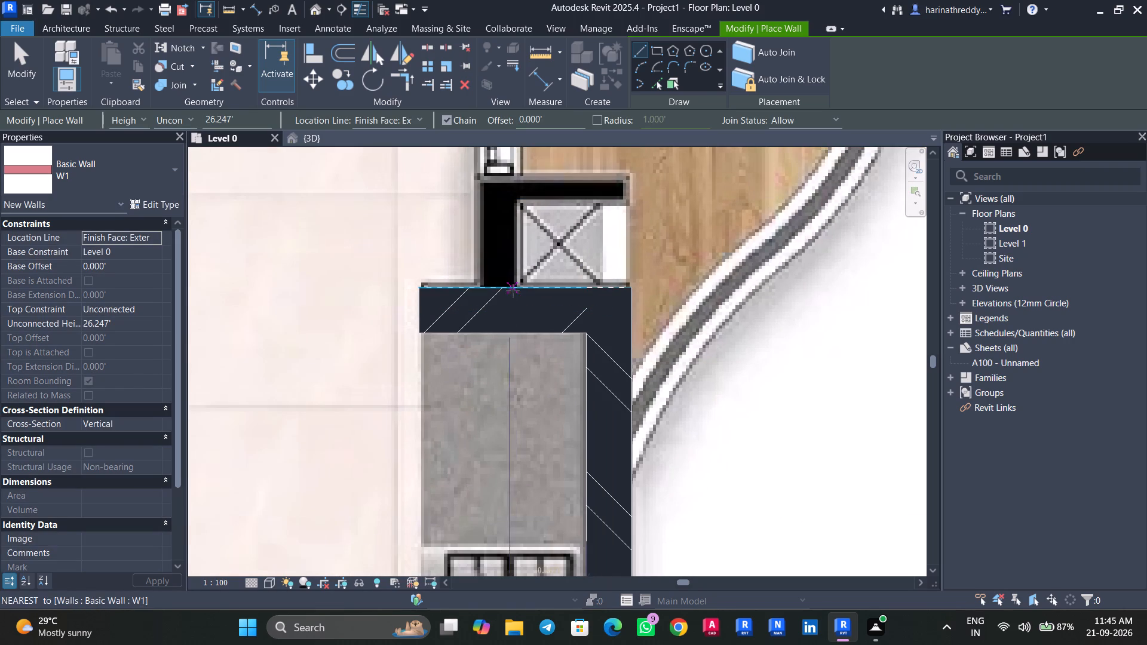
pyautogui.press('Escape')
# Draw a W1 wall about 10.4 ft long between Dining and the balcony, from the shaft wall up to the Bedroom 01 wall.
pyautogui.scroll(-6, 492, 289)
pyautogui.moveTo(492, 289); pyautogui.dragTo(519, 334, button='middle')
pyautogui.scroll(8, 514, 311)
pyautogui.scroll(-7, 514, 311)
pyautogui.moveTo(527, 297); pyautogui.dragTo(497, 489, button='middle')
pyautogui.press('Escape')
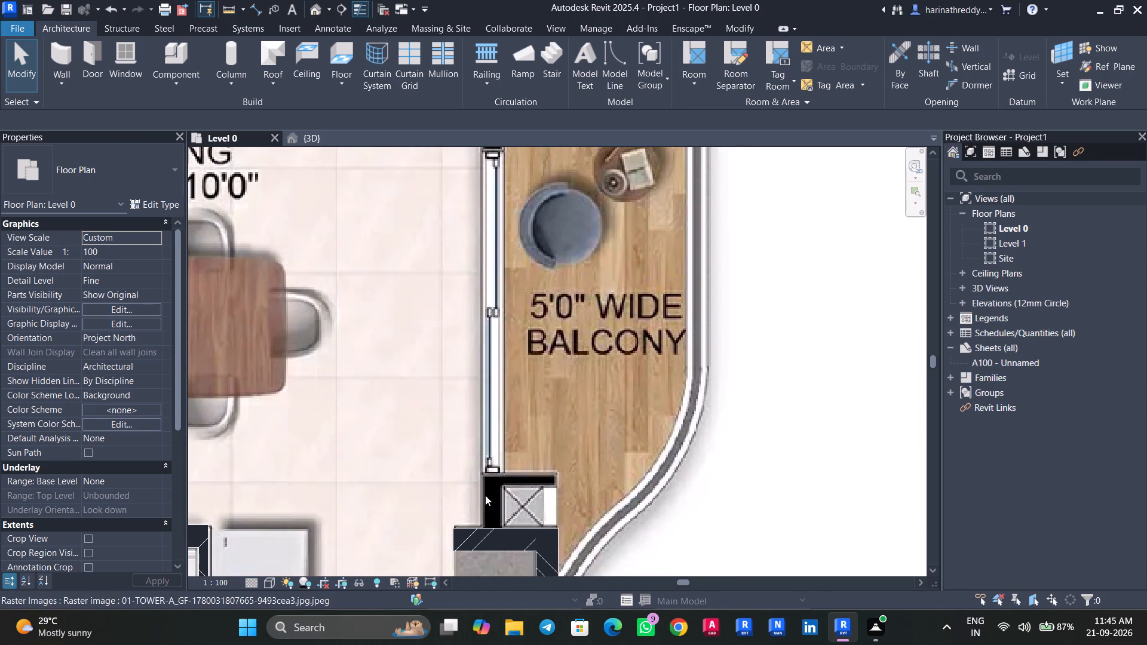
pyautogui.write('WA')
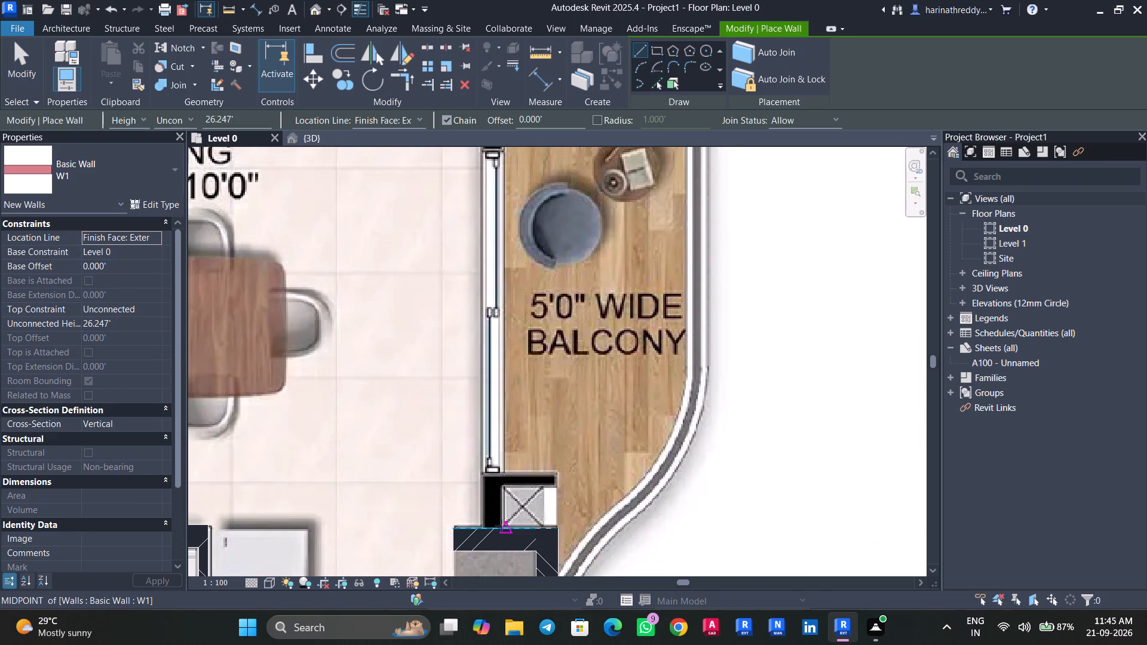
pyautogui.scroll(8, 501, 526)
pyautogui.click(506, 532)
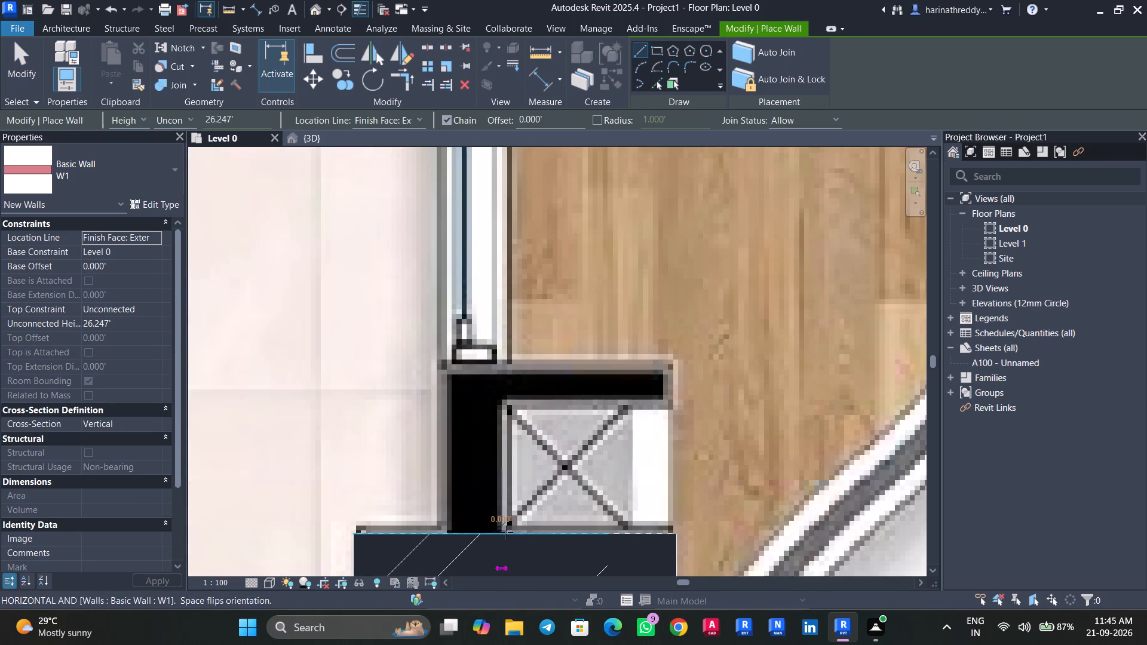
pyautogui.press('v')
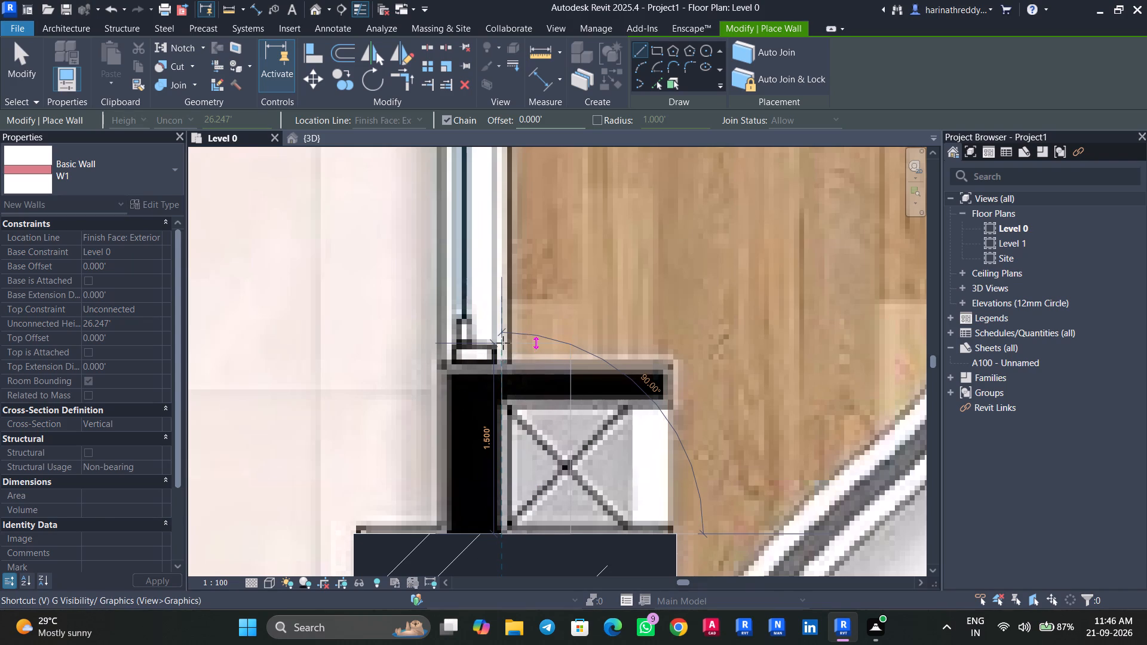
pyautogui.press('space')
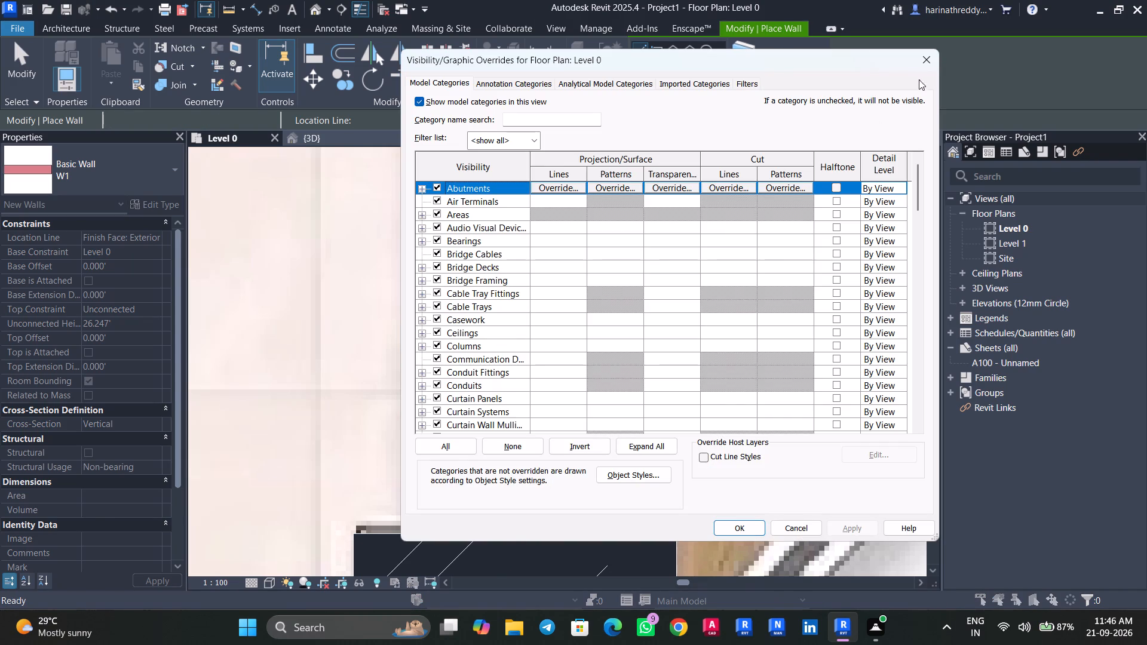
pyautogui.click(931, 60)
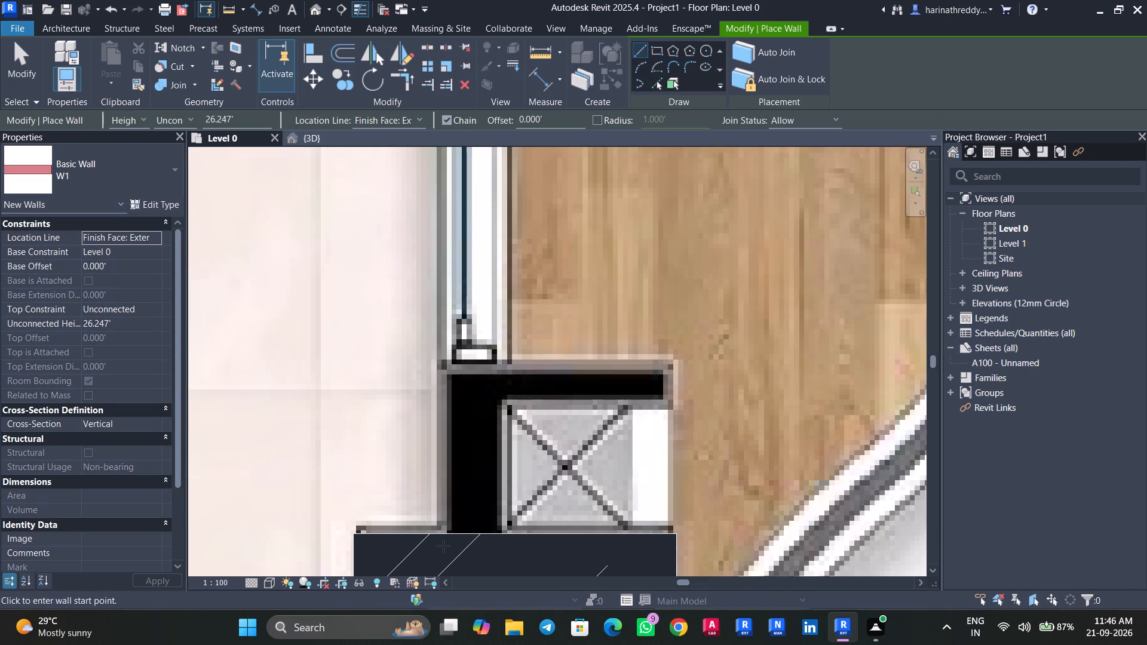
pyautogui.click(506, 535)
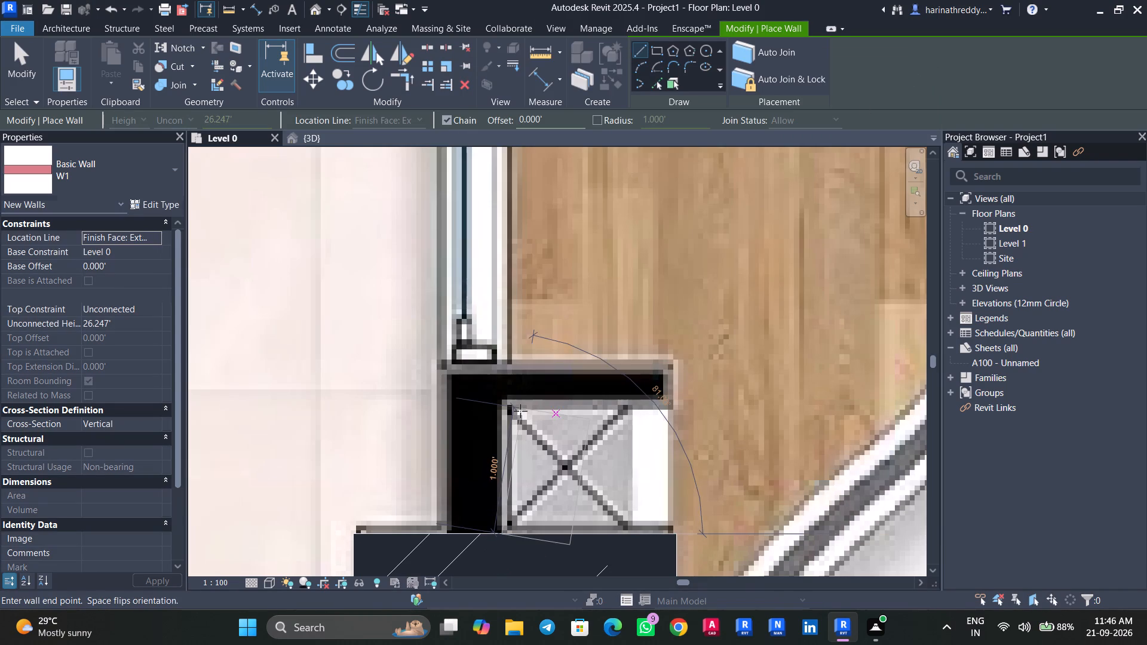
pyautogui.press('space')
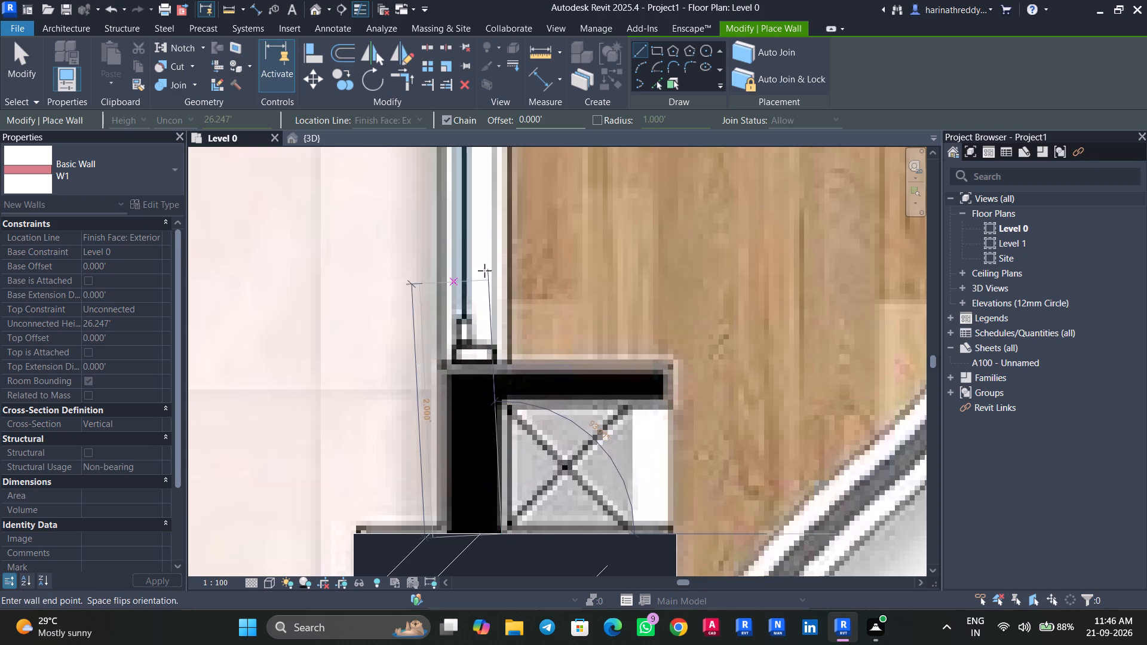
pyautogui.moveTo(506, 243); pyautogui.dragTo(501, 644, button='middle')
pyautogui.scroll(-7, 532, 273)
pyautogui.moveTo(523, 262); pyautogui.dragTo(477, 625, button='middle')
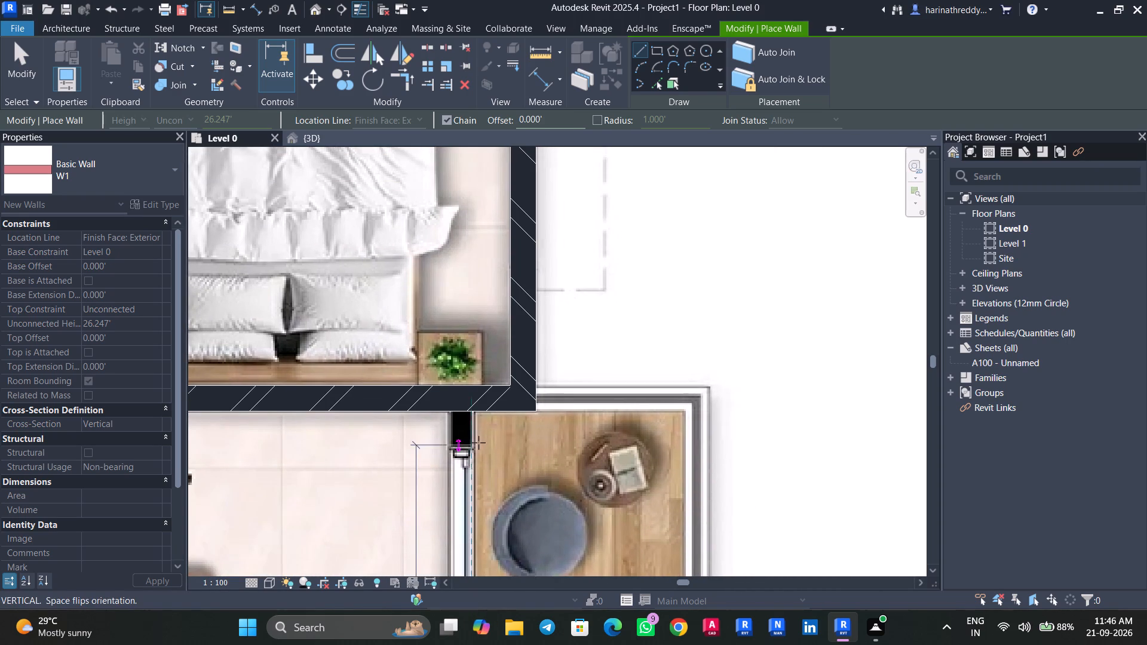
pyautogui.click(480, 416)
pyautogui.press('Escape')
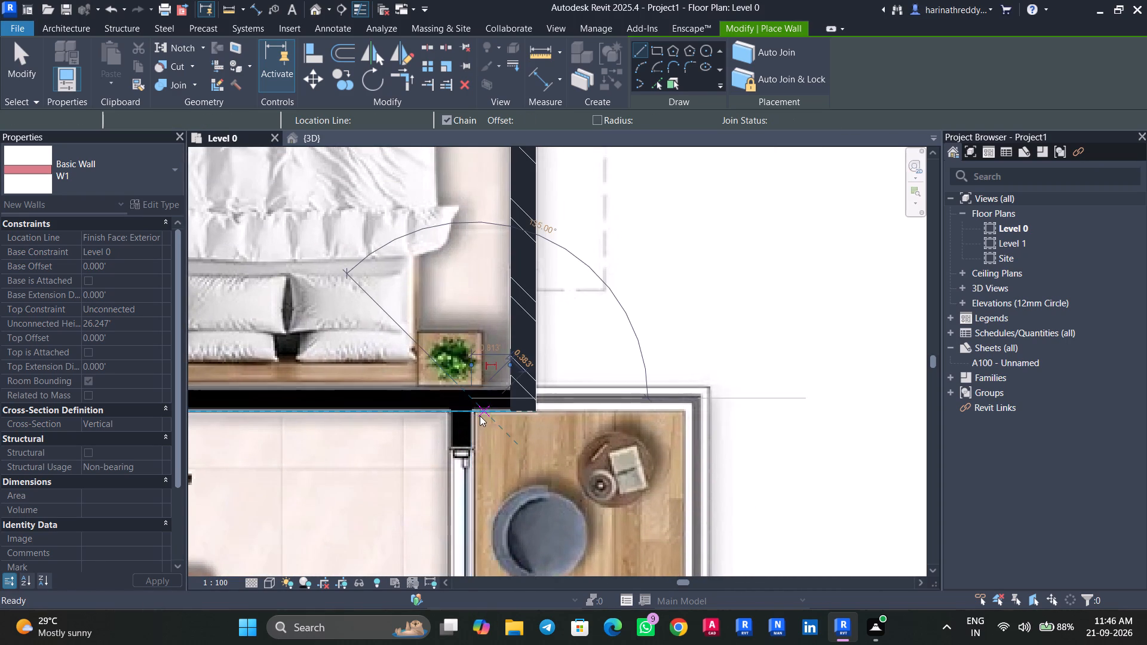
pyautogui.press('Escape')
# Nudge the W1 wall between Dining and the balcony one increment toward the balcony to match the image.
pyautogui.click(463, 465)
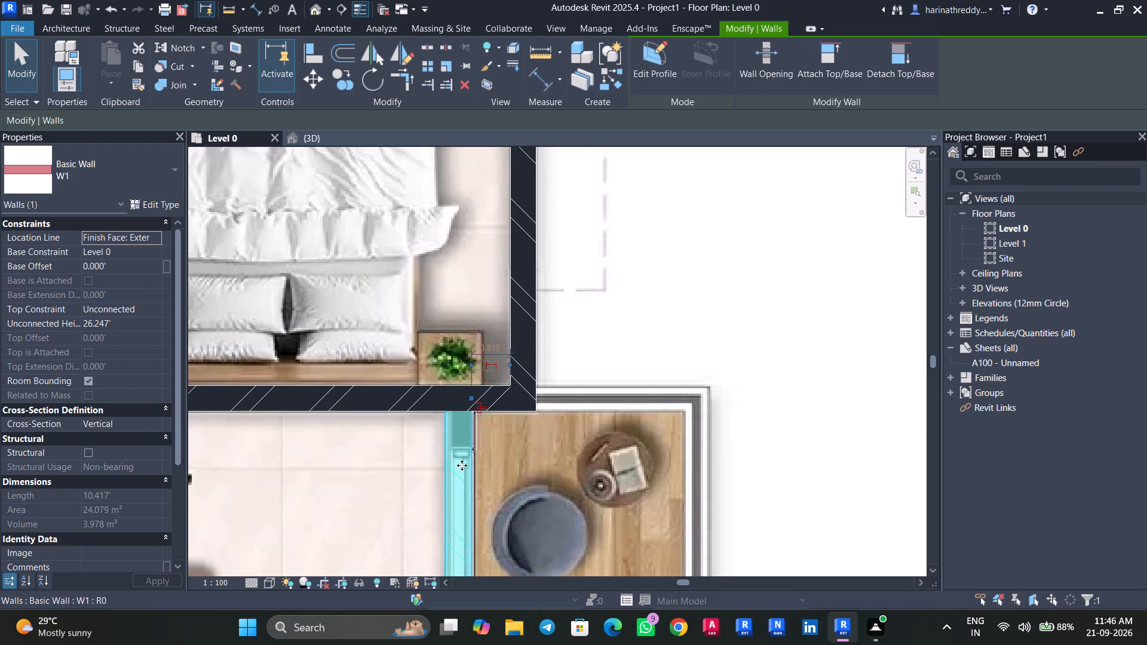
pyautogui.press('Right')
pyautogui.press('Escape')
# Dismiss the save reminder without saving and draw a W4 wall about 1.56 ft long between the shaft and the balcony floor.
pyautogui.scroll(-7, 459, 466)
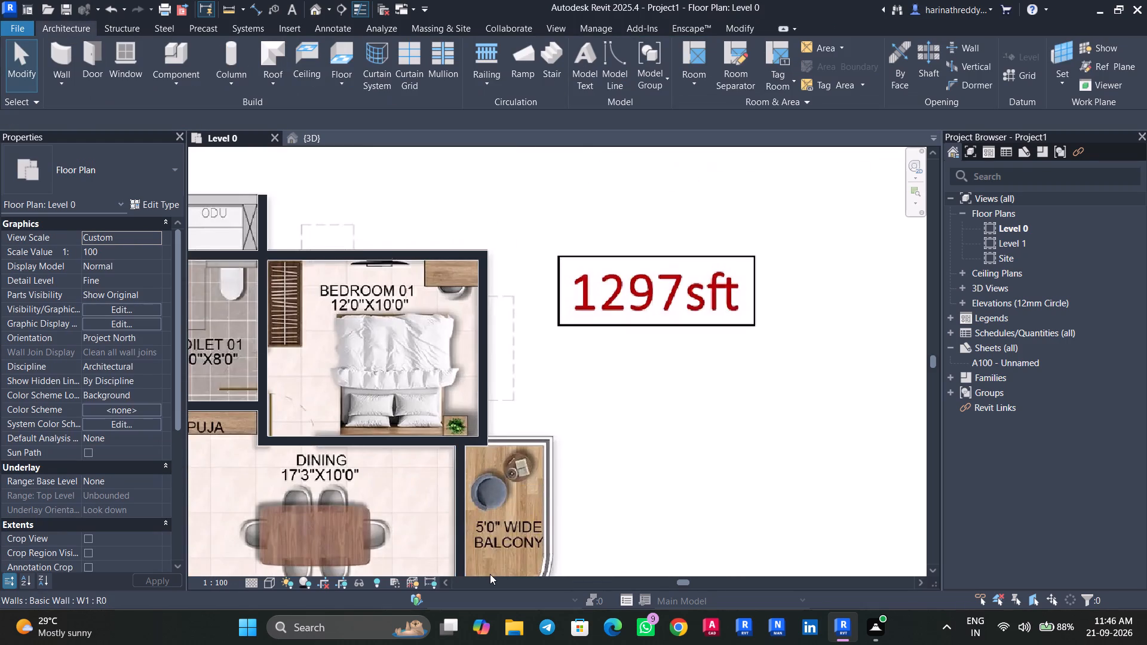
pyautogui.moveTo(487, 574); pyautogui.dragTo(473, 452, button='middle')
pyautogui.scroll(6, 479, 476)
pyautogui.scroll(7, 422, 481)
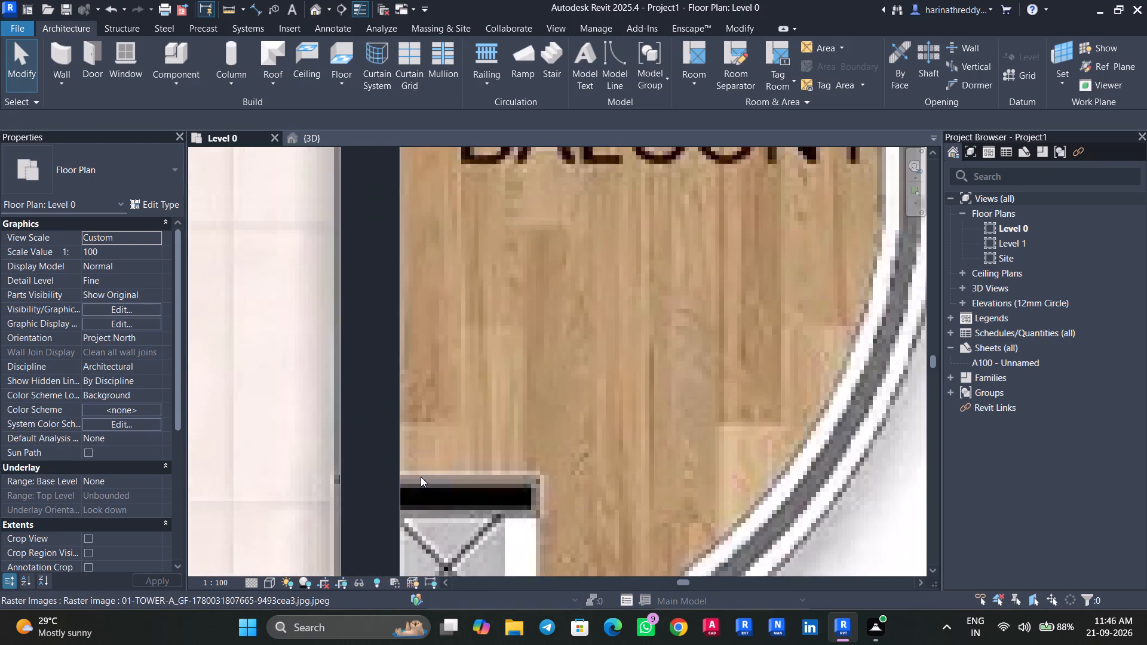
pyautogui.moveTo(410, 464); pyautogui.dragTo(374, 312, button='middle')
pyautogui.press('w')
pyautogui.press('a')
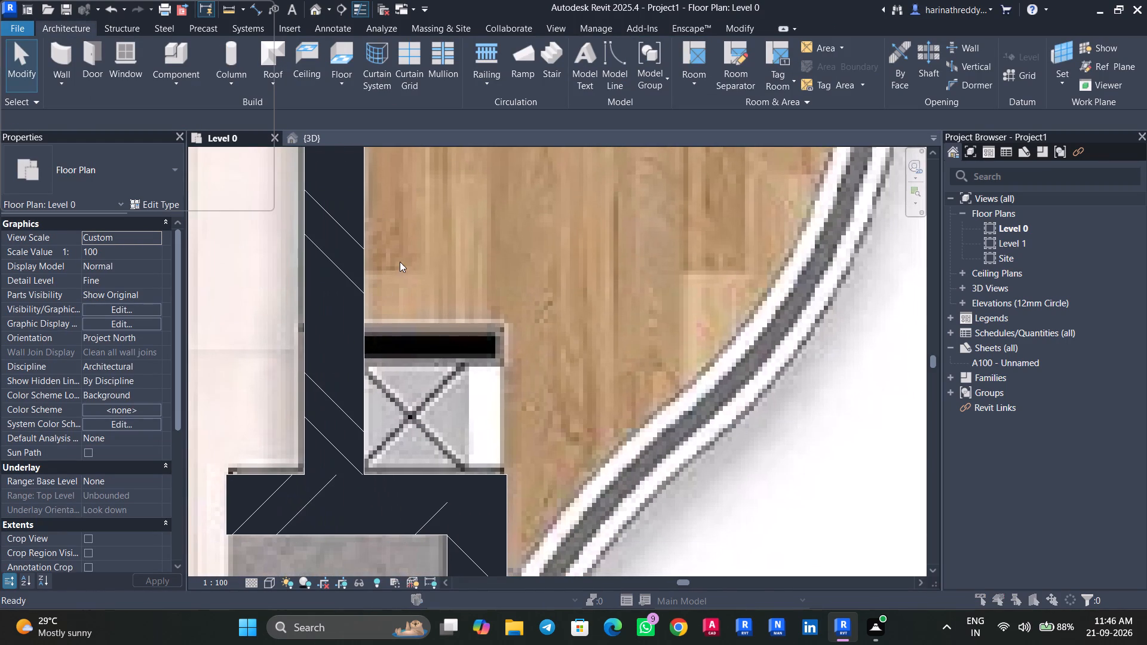
pyautogui.click(707, 179)
pyautogui.click(703, 183)
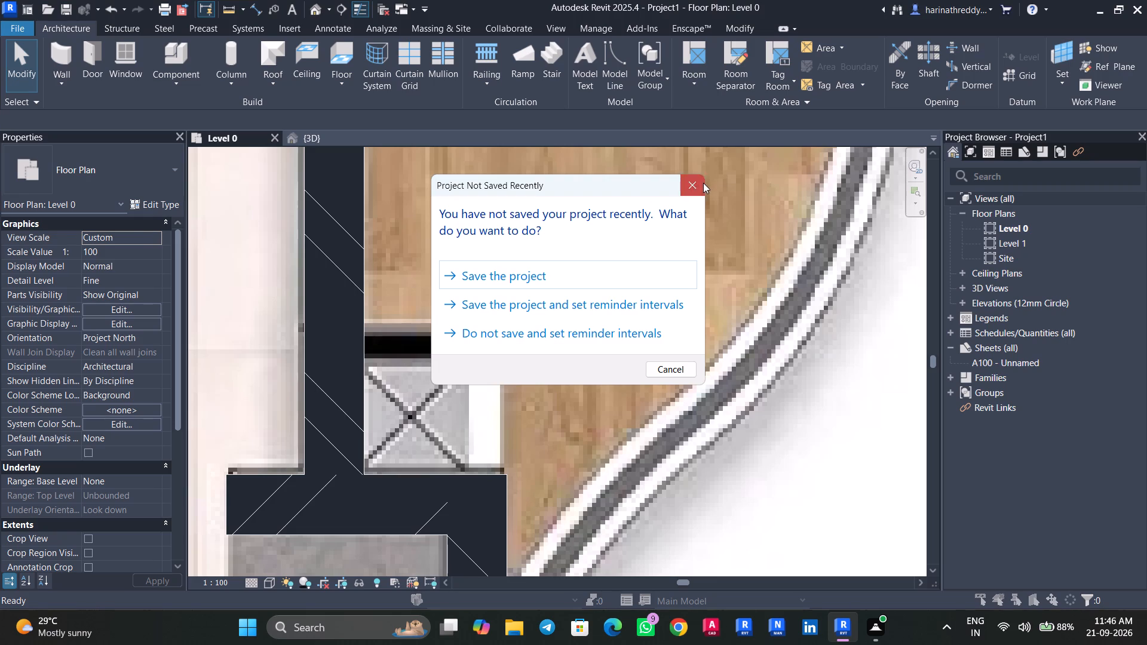
pyautogui.click(107, 171)
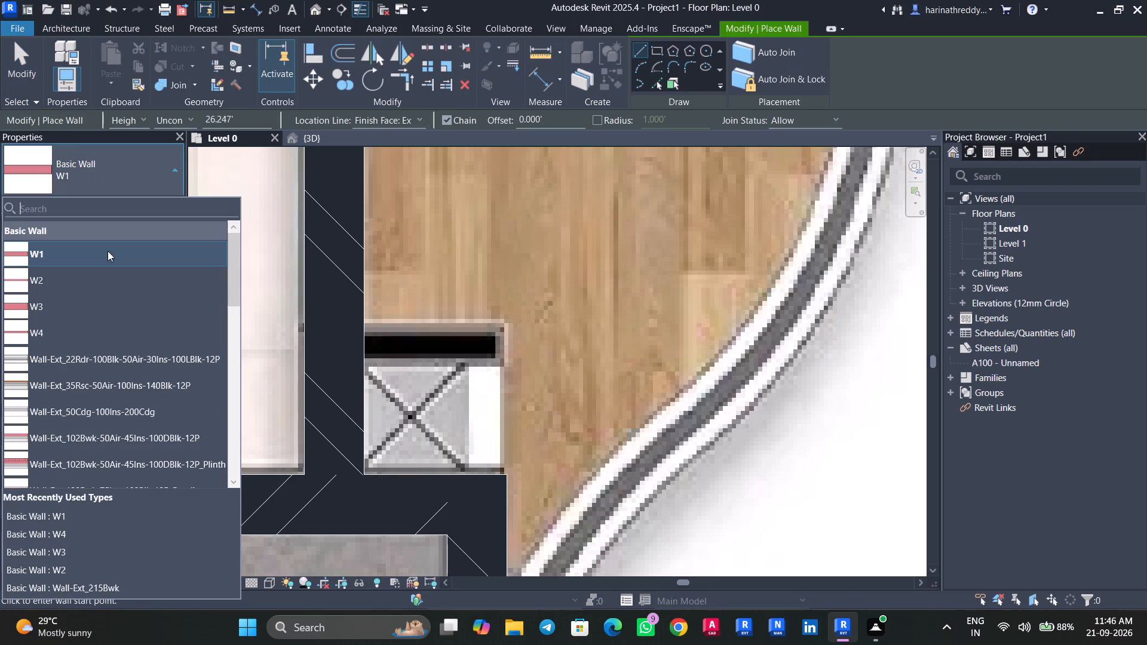
pyautogui.click(69, 328)
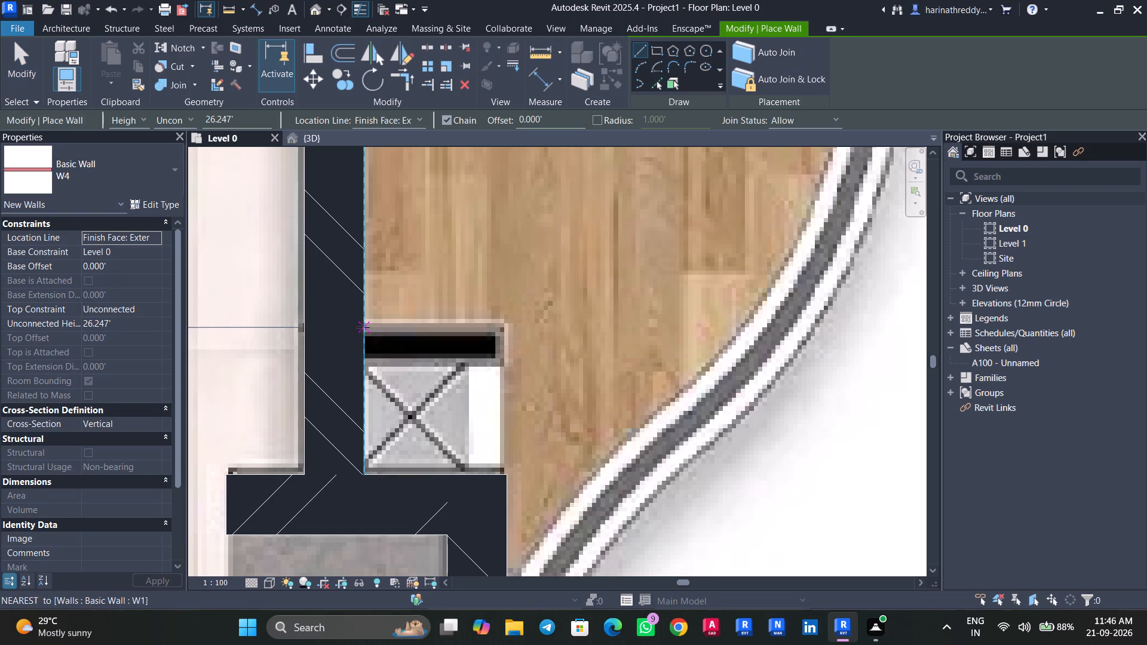
pyautogui.click(363, 327)
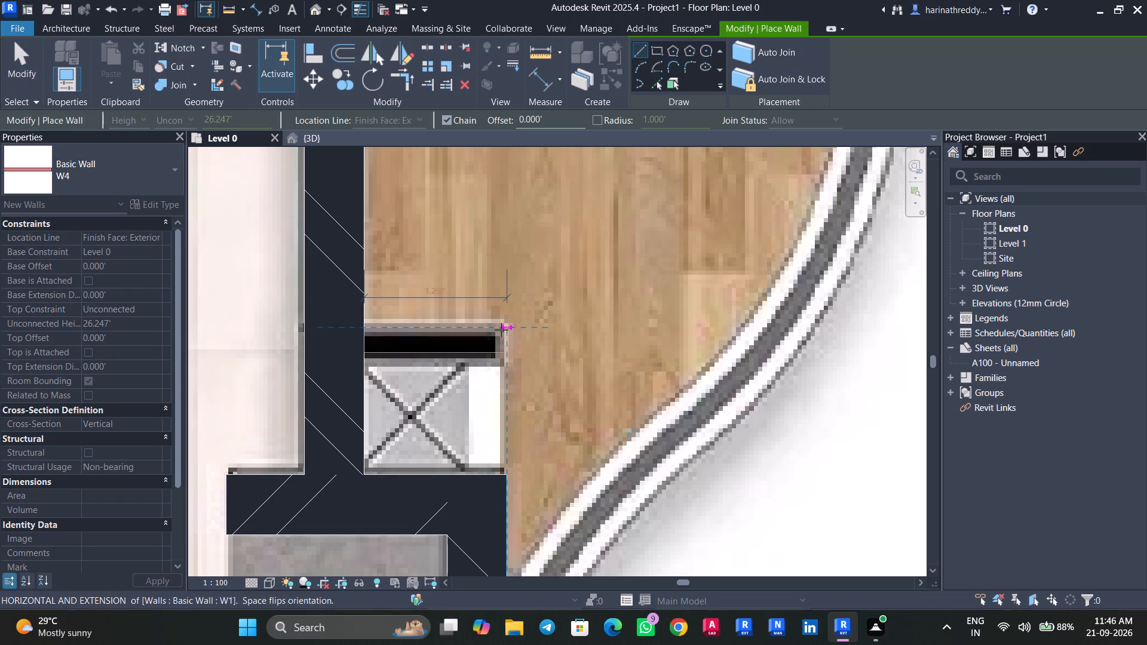
pyautogui.click(501, 330)
pyautogui.press('Escape')
pyautogui.press('Escape')
# Nudge the W4 shaft wall two increments down toward the shaft to match the image.
pyautogui.click(439, 343)
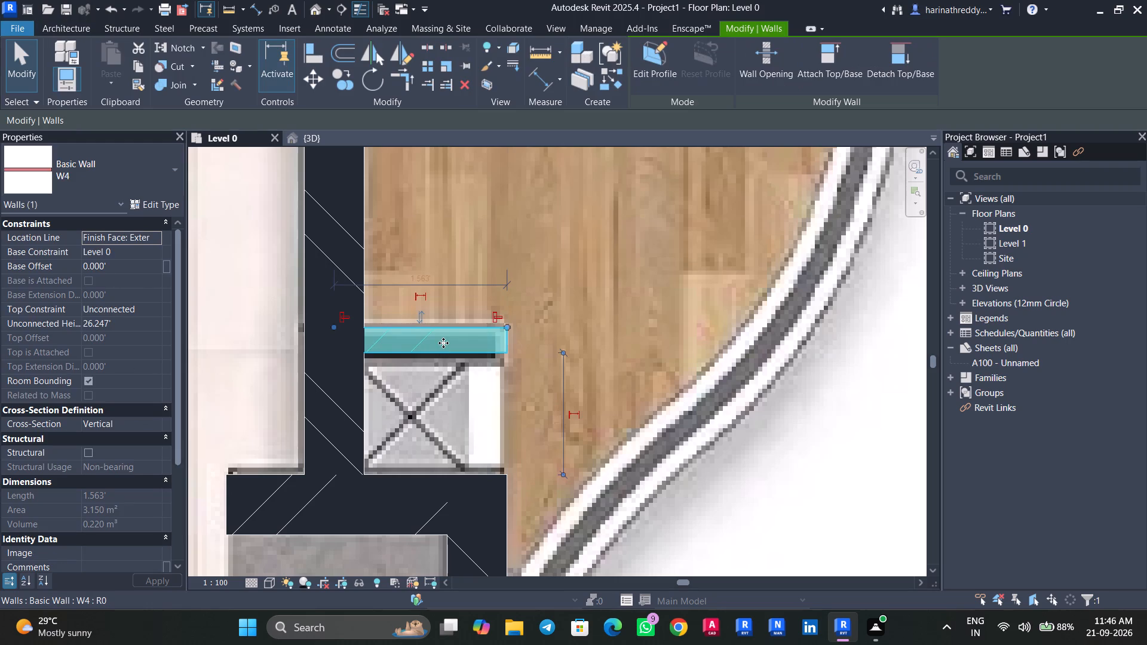
pyautogui.press('Down')
pyautogui.press('Down')
pyautogui.press('Escape')
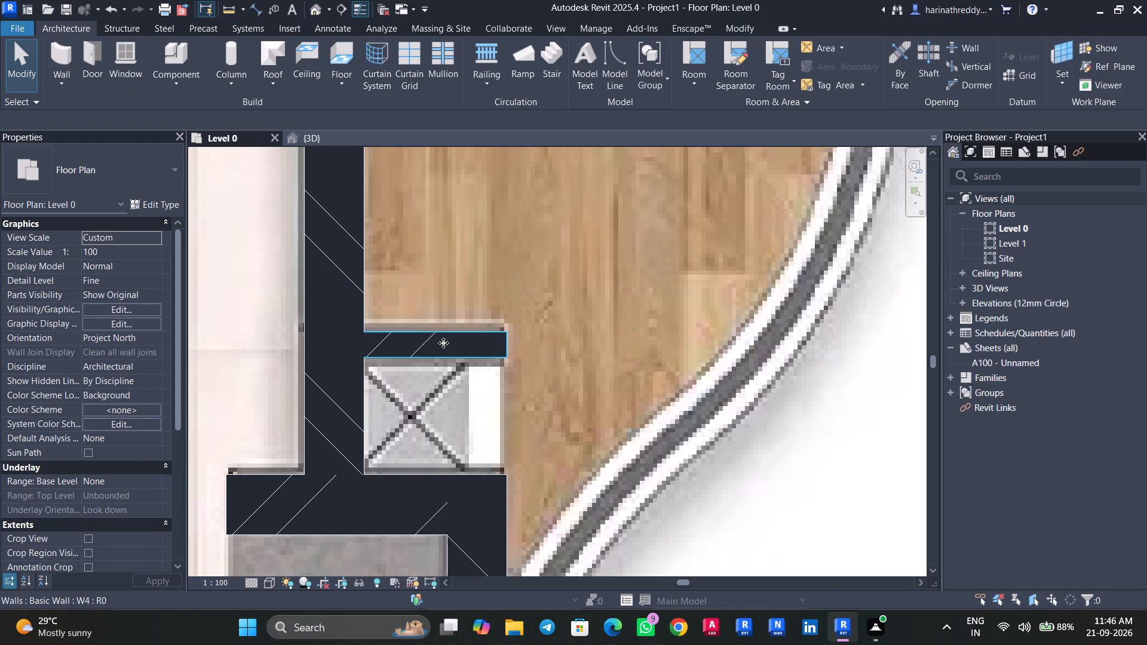
# Draw a W1 wall about 3.35 ft long at the Utility-side end of the ODU ledge, down from the exterior wall.
pyautogui.scroll(-10, 443, 346)
pyautogui.moveTo(449, 405); pyautogui.dragTo(556, 102, button='middle')
pyautogui.moveTo(338, 271); pyautogui.dragTo(383, 269, button='middle')
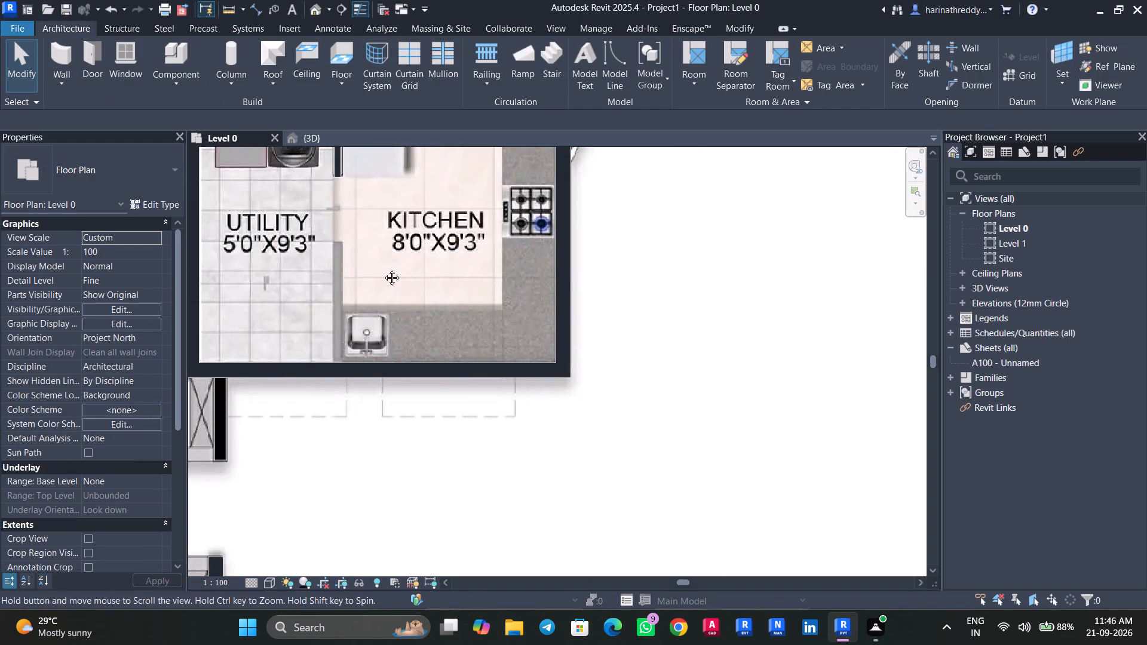
pyautogui.moveTo(383, 269); pyautogui.dragTo(539, 246, button='middle')
pyautogui.press('w')
pyautogui.press('a')
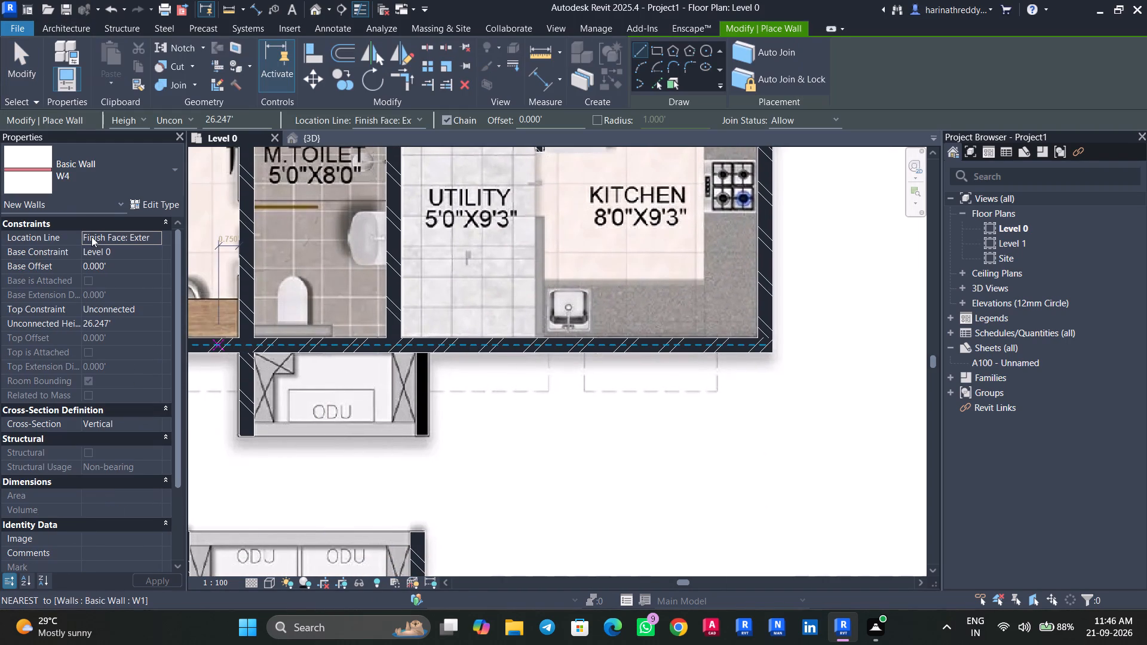
pyautogui.click(155, 181)
pyautogui.scroll(5, 143, 265)
pyautogui.click(136, 256)
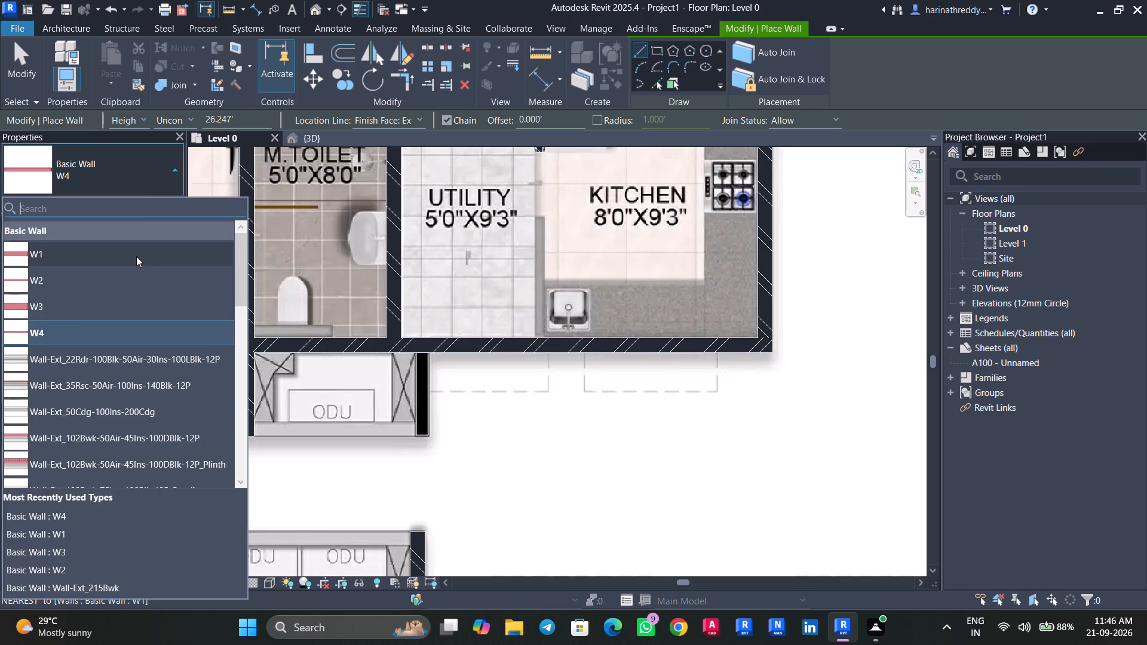
pyautogui.scroll(7, 428, 367)
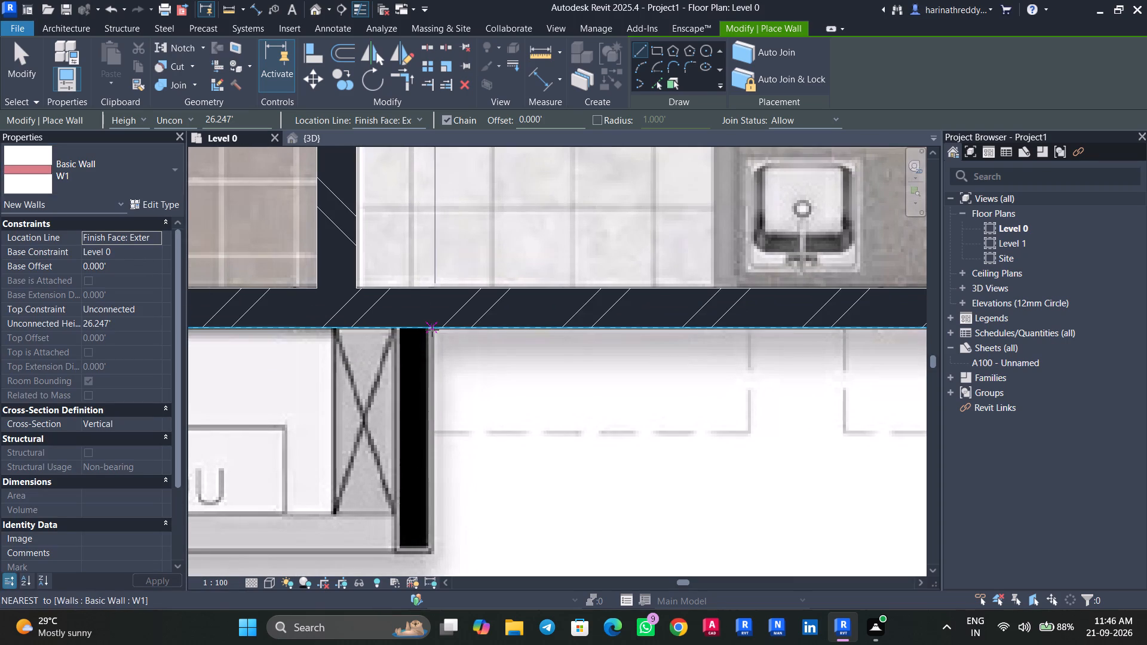
pyautogui.click(431, 330)
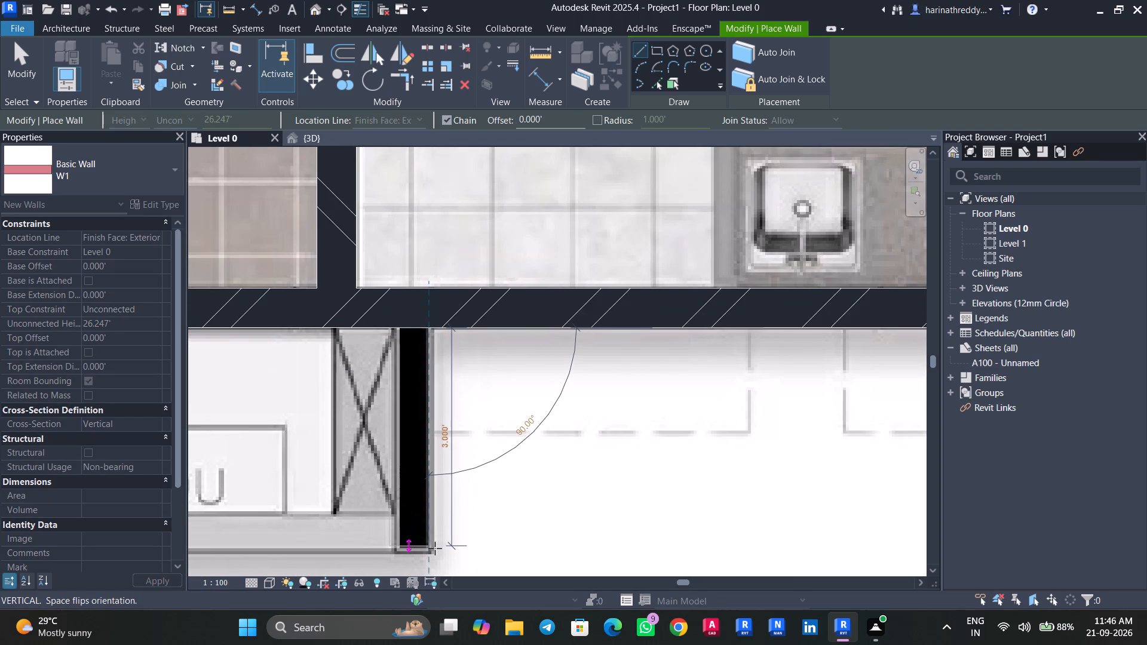
pyautogui.click(435, 553)
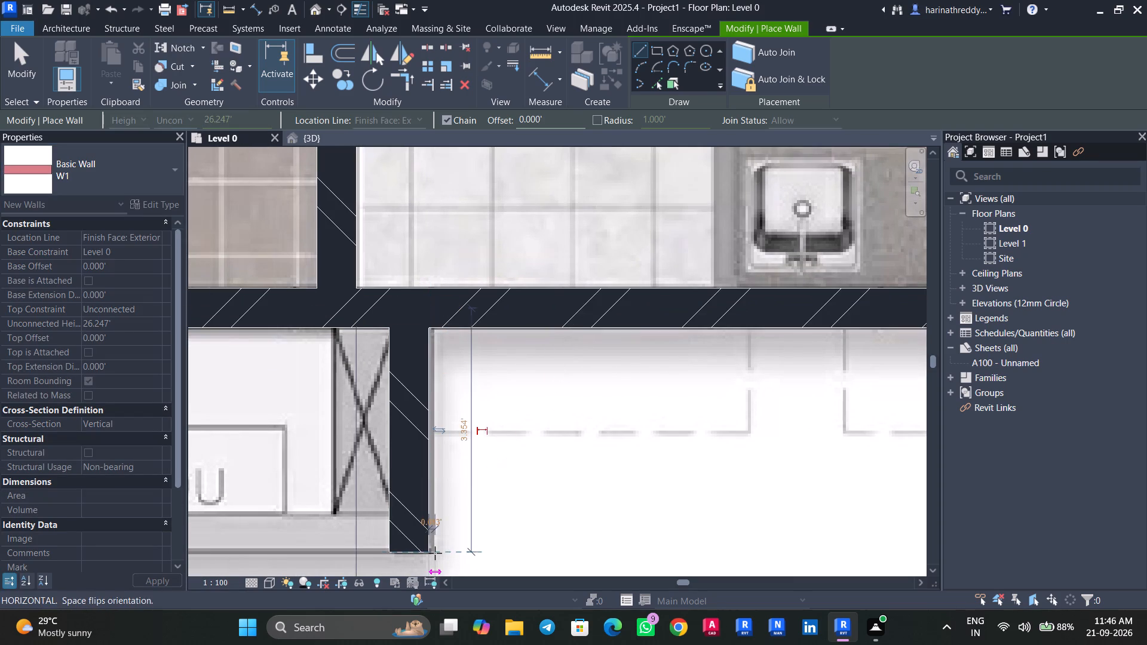
pyautogui.press('Escape')
pyautogui.press('Escape')
# Nudge the W1 wall at the ODU ledge's Utility-side end one increment outward, away from the ODU.
pyautogui.click(410, 517)
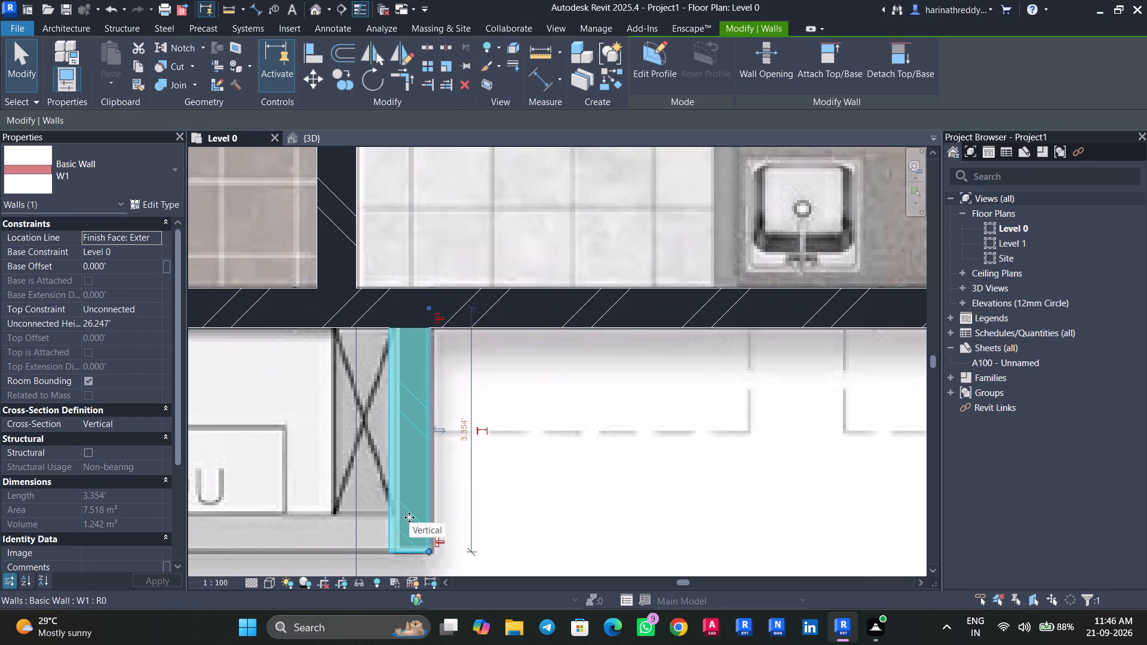
pyautogui.press('Right')
pyautogui.press('Escape')
pyautogui.scroll(-6, 409, 515)
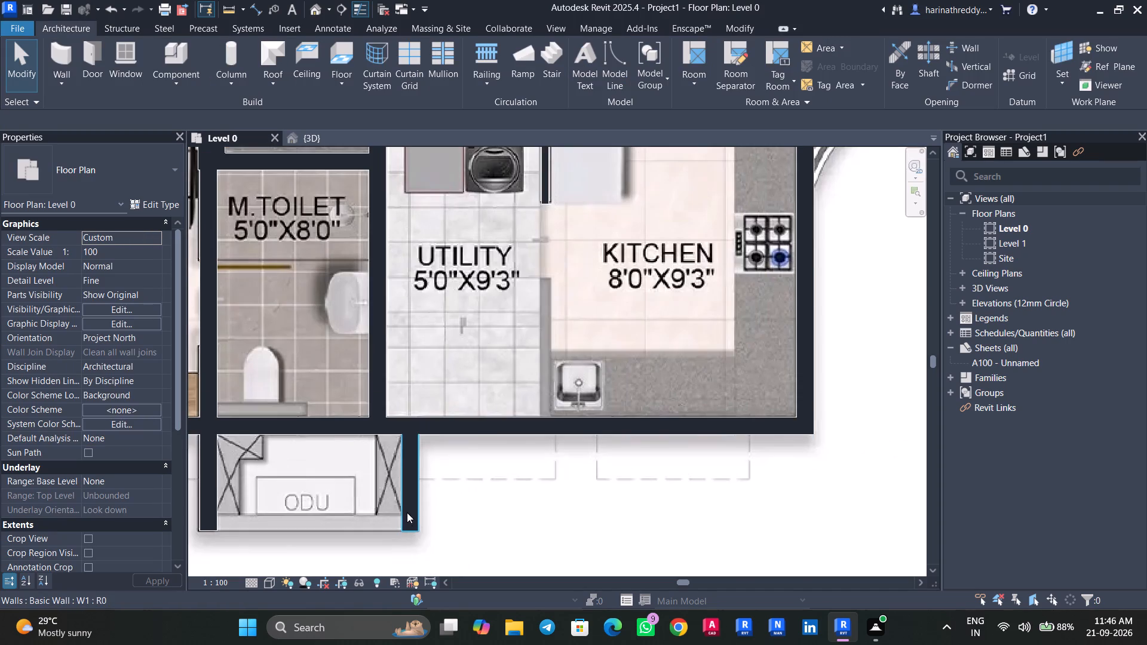
pyautogui.scroll(-6, 363, 427)
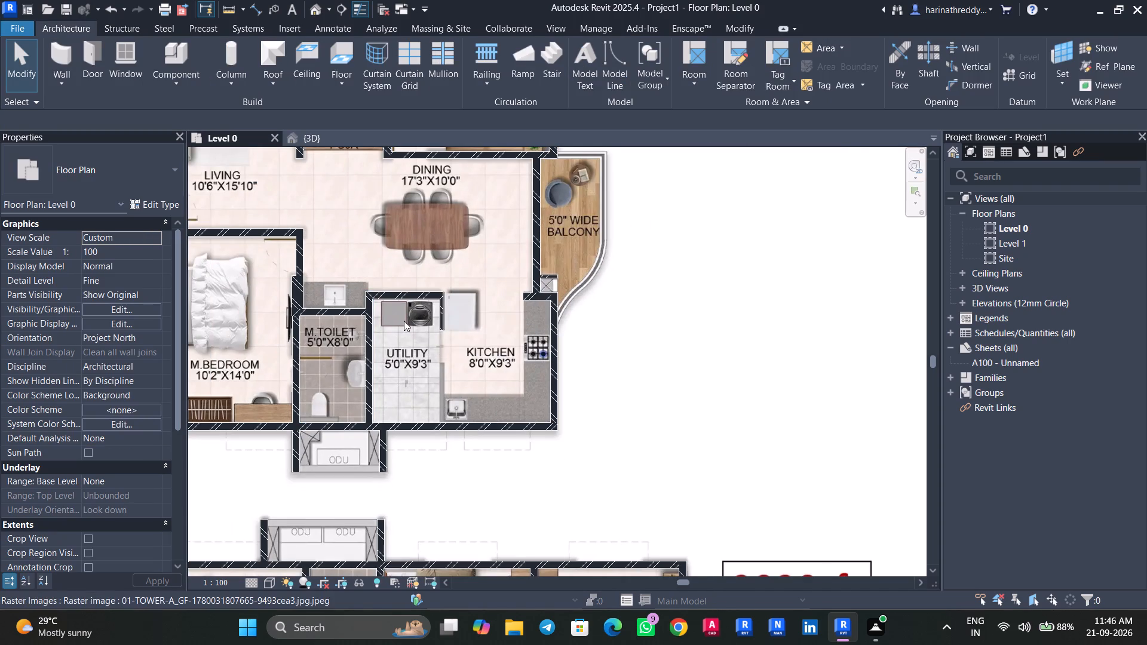
# Gauge the thickness of the thick wall between the Electric Panel Room and Entrance Lobby with Scale, without rescaling the image.
pyautogui.moveTo(407, 328); pyautogui.dragTo(530, 505, button='middle')
pyautogui.scroll(-3, 462, 367)
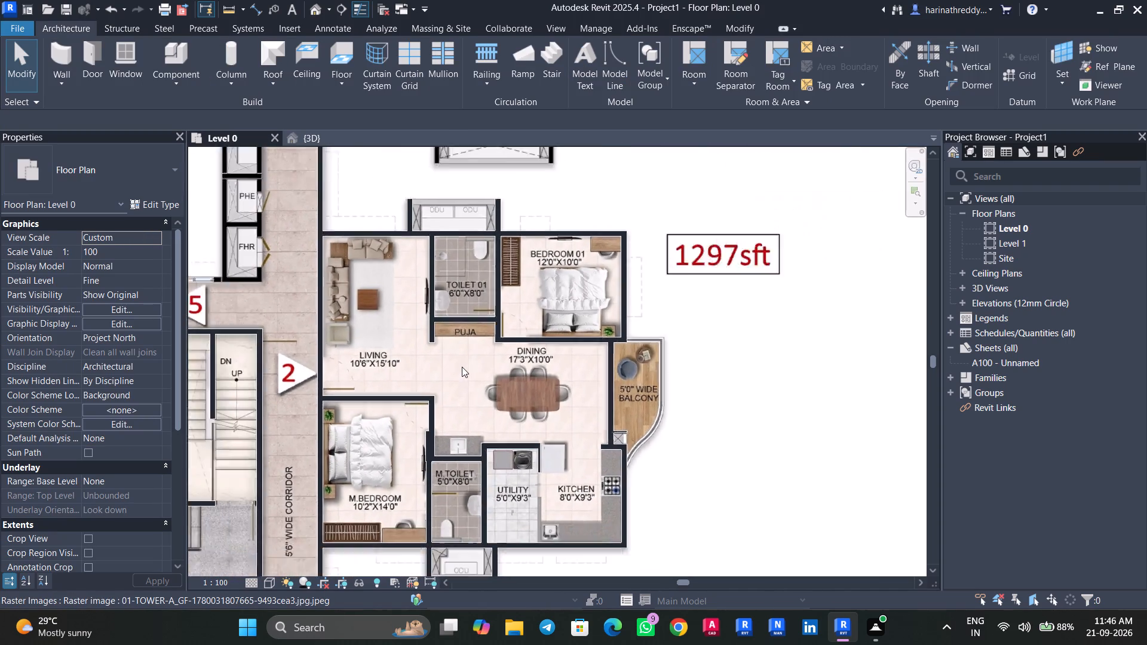
pyautogui.scroll(-1, 462, 367)
pyautogui.moveTo(466, 367); pyautogui.dragTo(500, 542, button='middle')
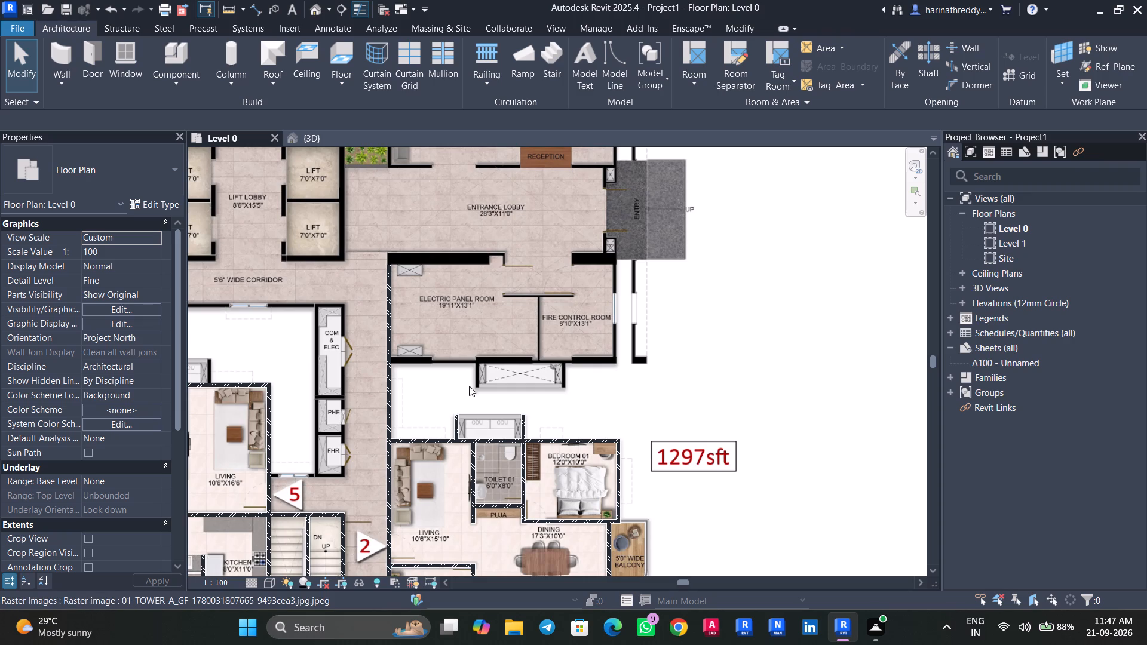
pyautogui.scroll(6, 426, 373)
pyautogui.moveTo(437, 346); pyautogui.dragTo(443, 612, button='middle')
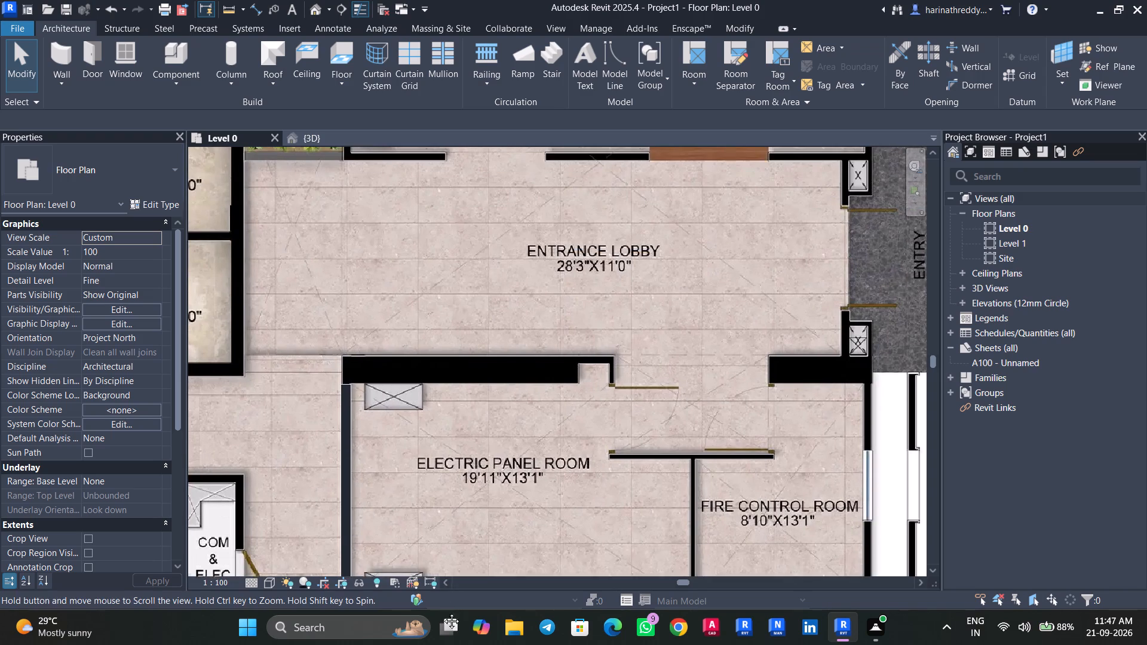
pyautogui.moveTo(443, 612); pyautogui.dragTo(442, 613, button='middle')
pyautogui.scroll(4, 366, 464)
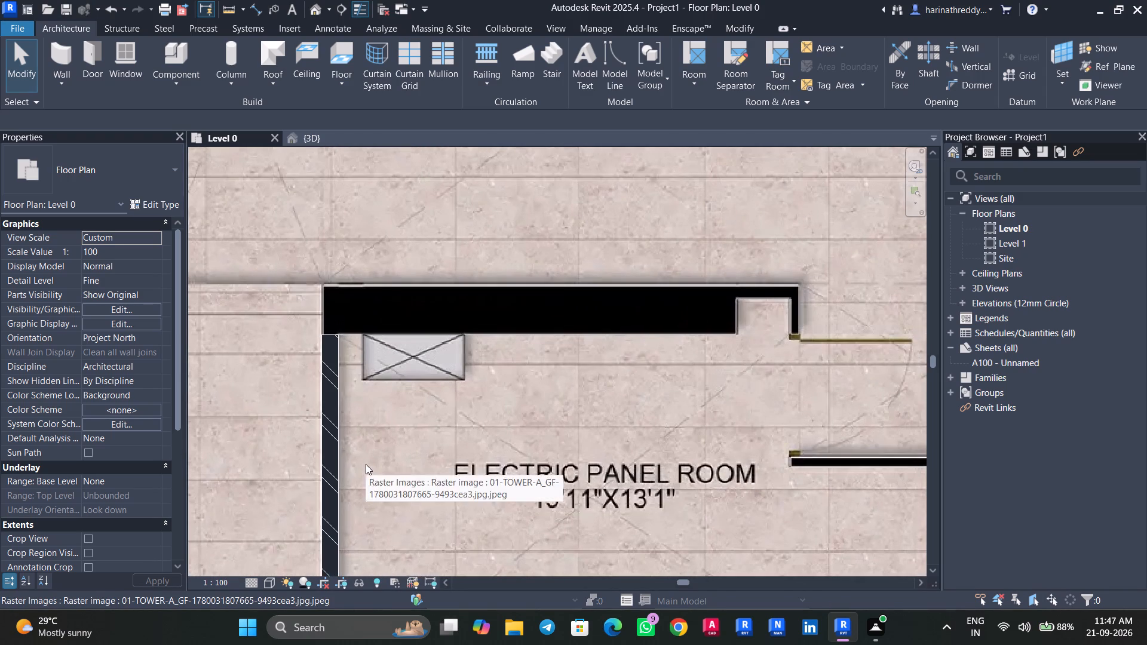
pyautogui.click(440, 431)
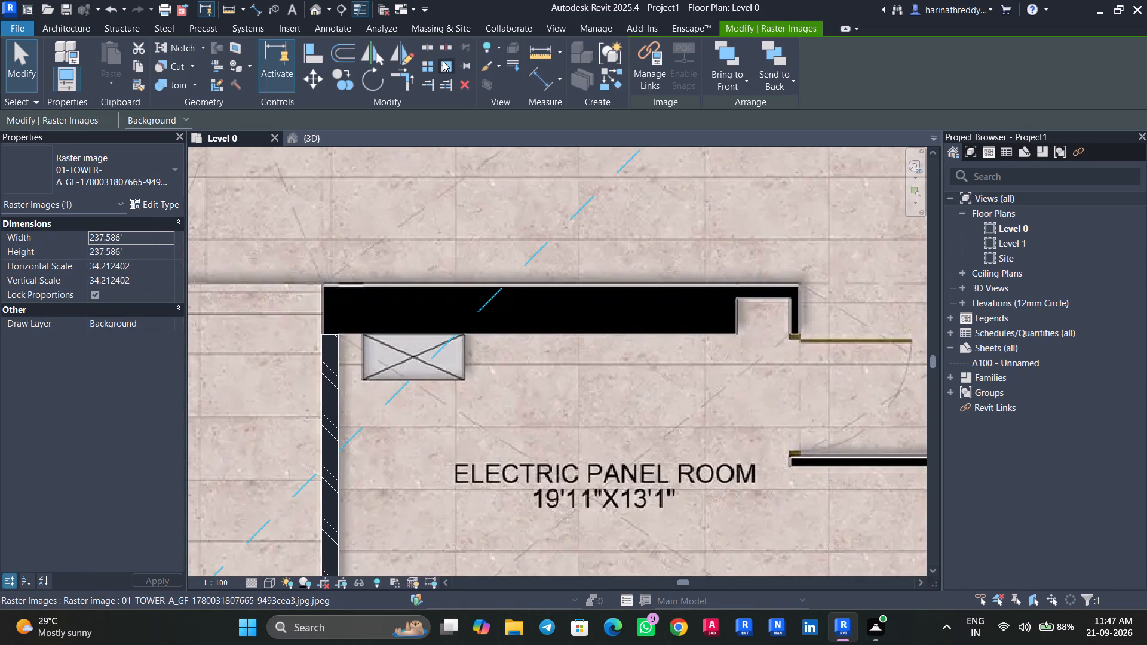
pyautogui.click(443, 61)
pyautogui.click(529, 332)
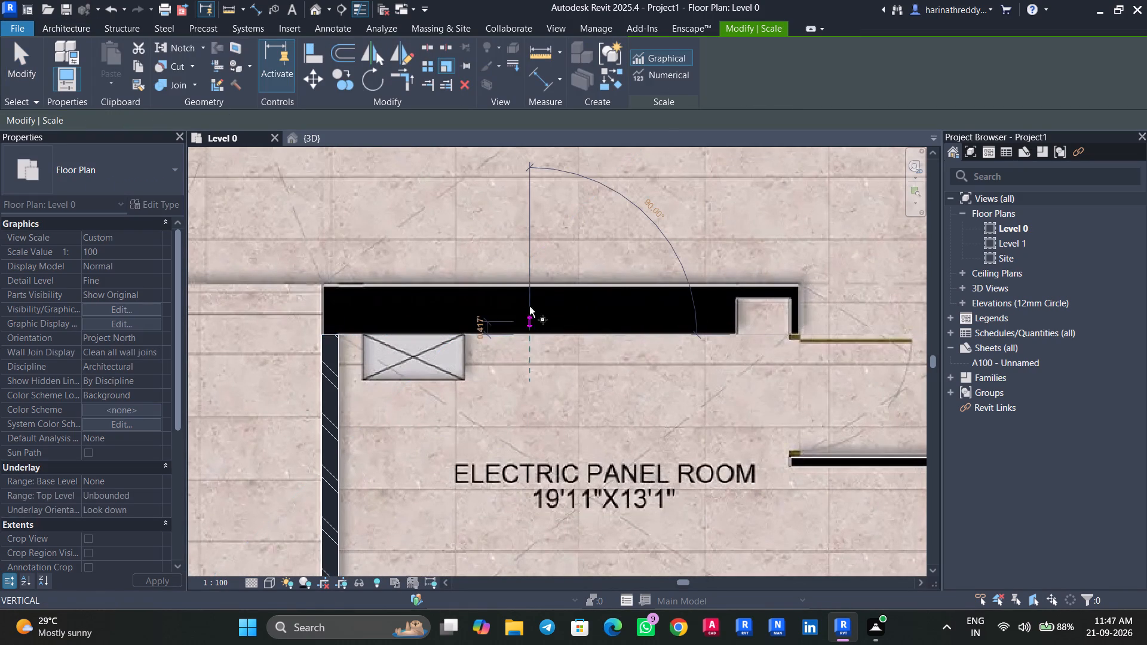
pyautogui.scroll(6, 529, 282)
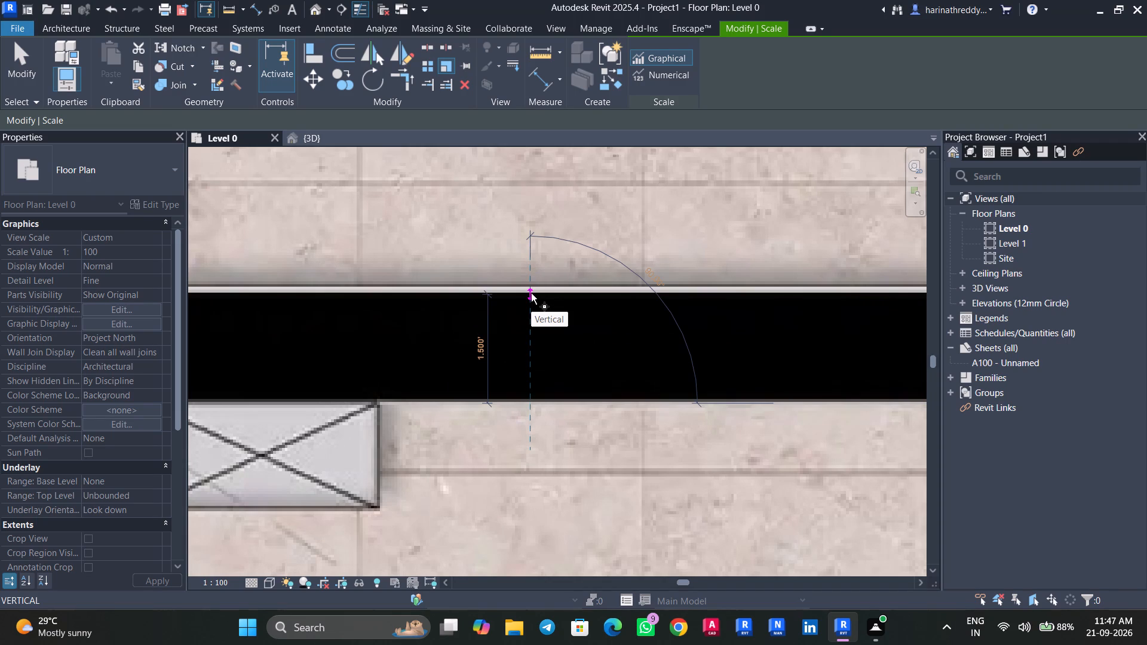
pyautogui.scroll(-7, 531, 293)
pyautogui.press('Escape')
pyautogui.scroll(-5, 531, 293)
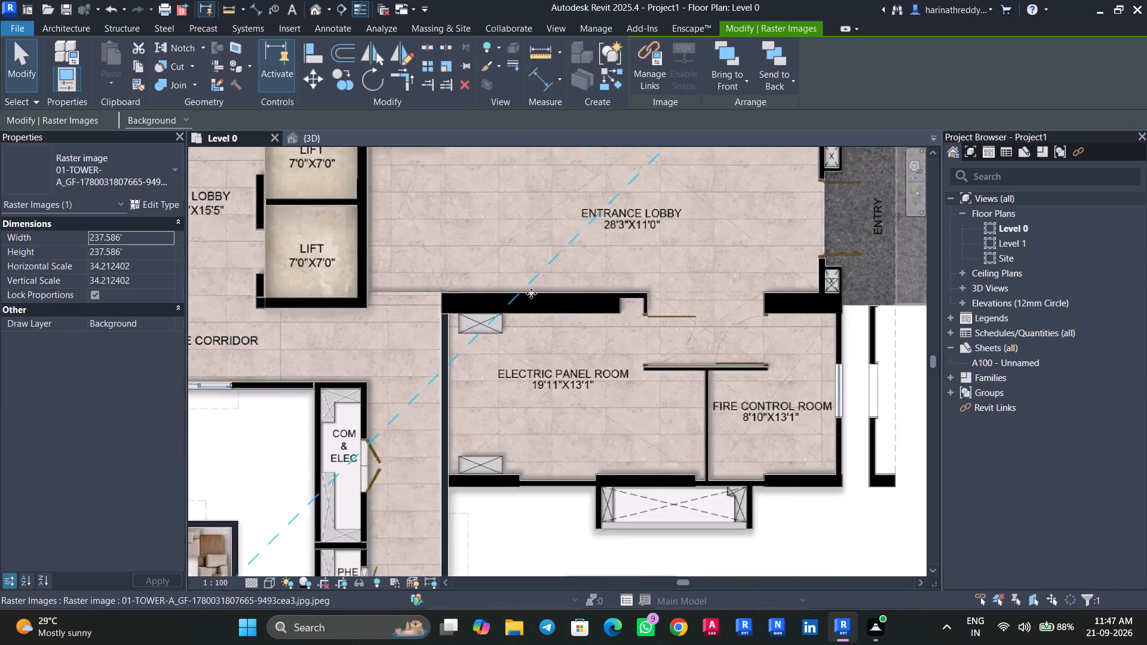
pyautogui.scroll(1, 531, 293)
pyautogui.scroll(-1, 624, 417)
# Gauge the thickness of the Electric Panel Room's thick exterior wall segment near the corridor with Scale, without rescaling the image.
pyautogui.moveTo(624, 417); pyautogui.dragTo(587, 272, button='middle')
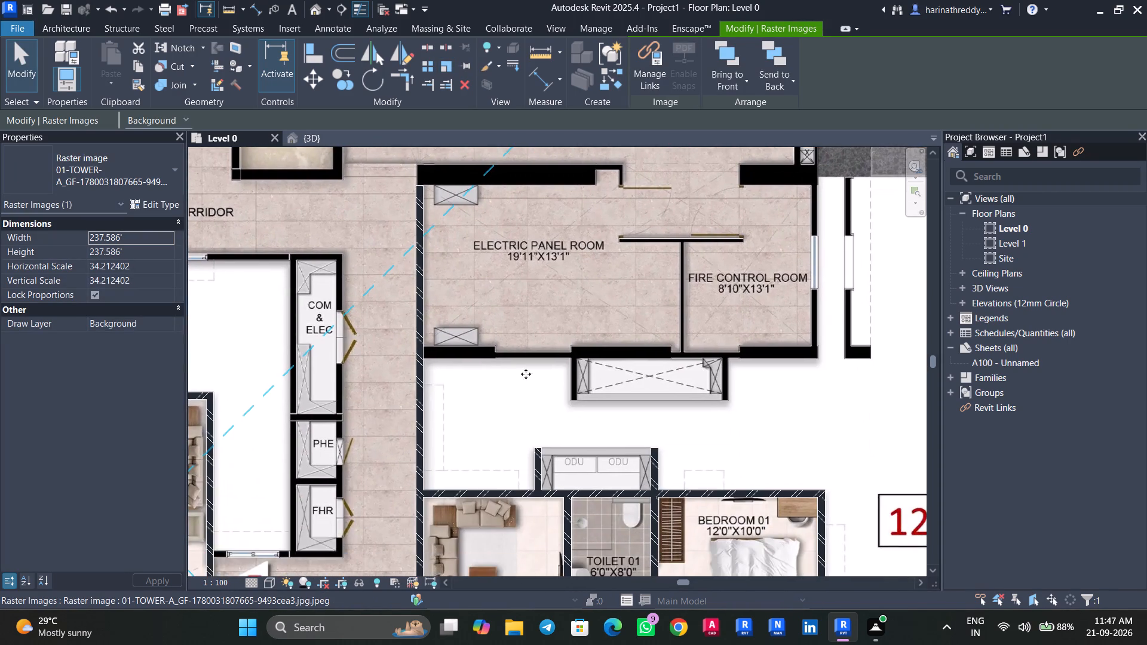
pyautogui.scroll(7, 493, 374)
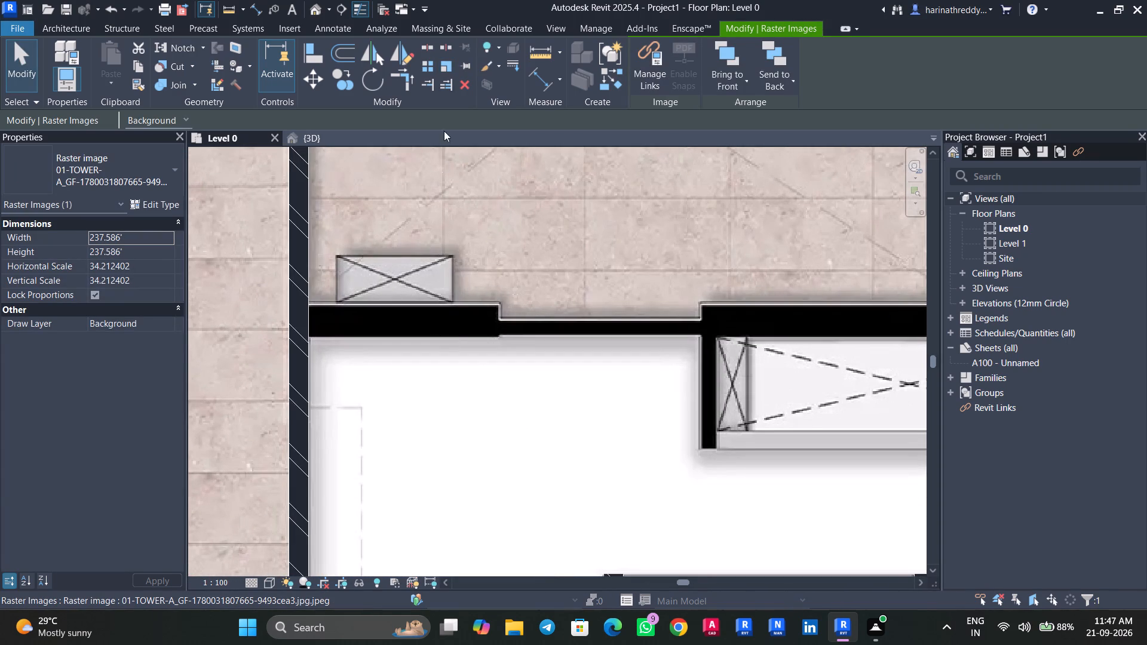
pyautogui.click(438, 62)
pyautogui.scroll(4, 428, 358)
pyautogui.click(426, 318)
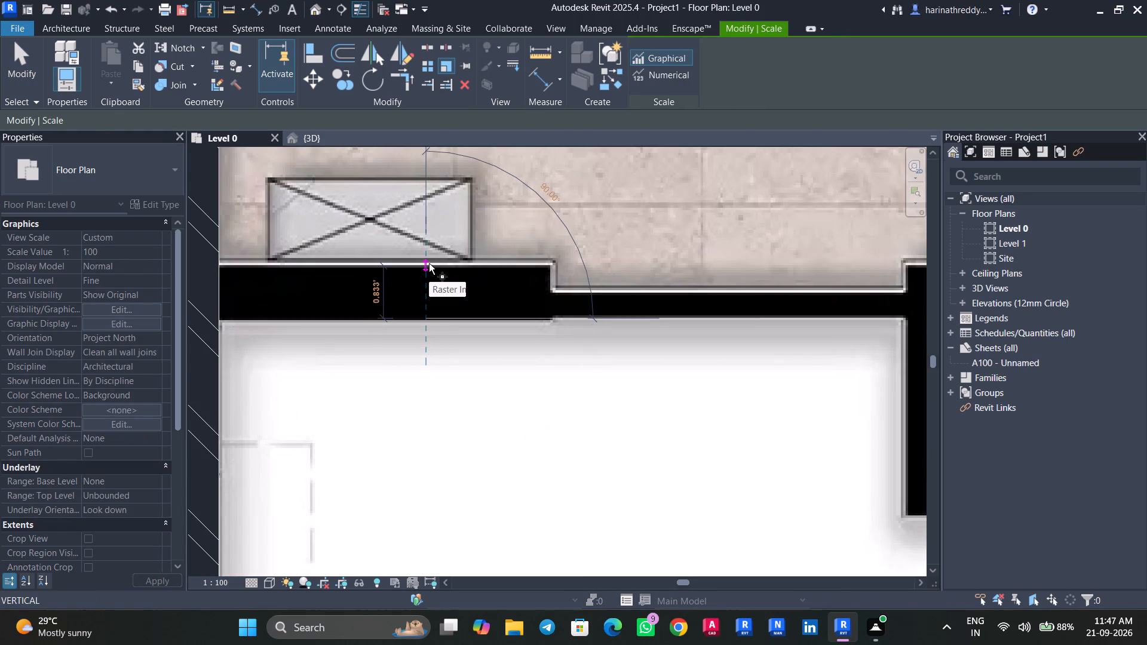
pyautogui.press('Escape')
# Draw a W3 wall over the Electric Panel Room's thick exterior segment, from the corridor wall to where it narrows.
pyautogui.scroll(-5, 437, 281)
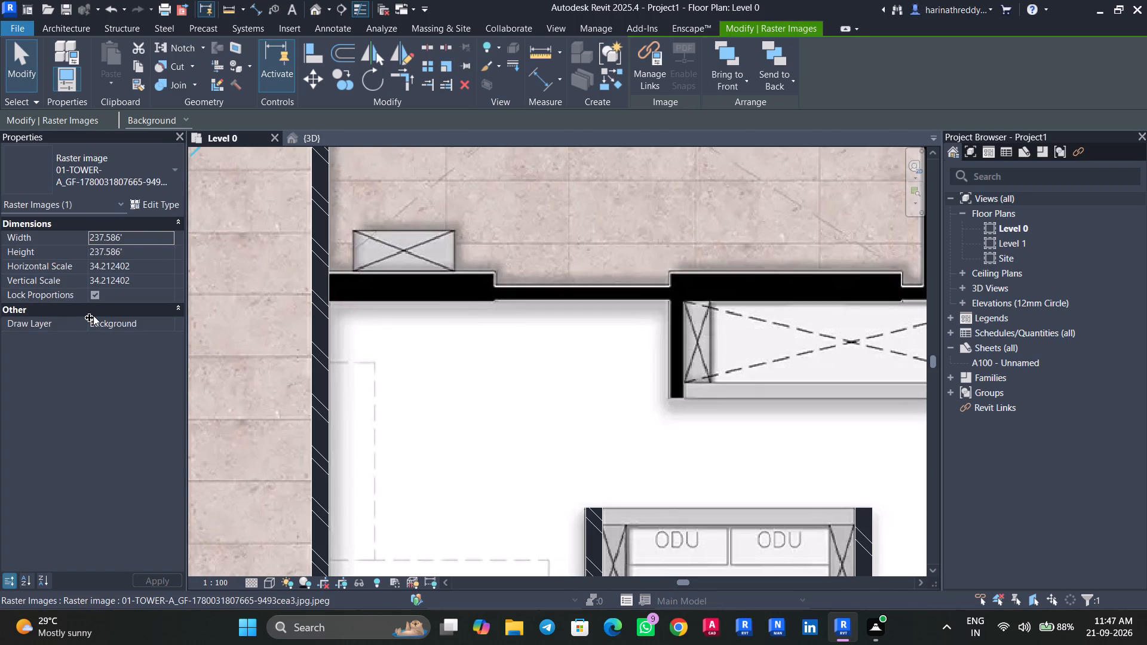
pyautogui.write('WA')
pyautogui.click(164, 170)
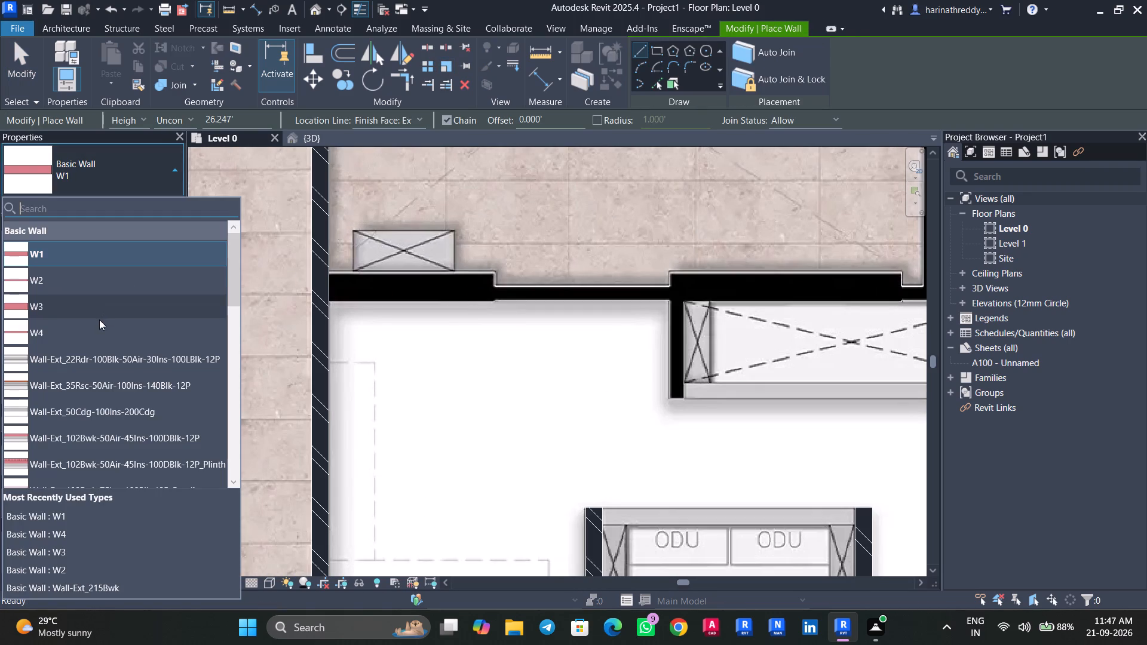
pyautogui.click(99, 312)
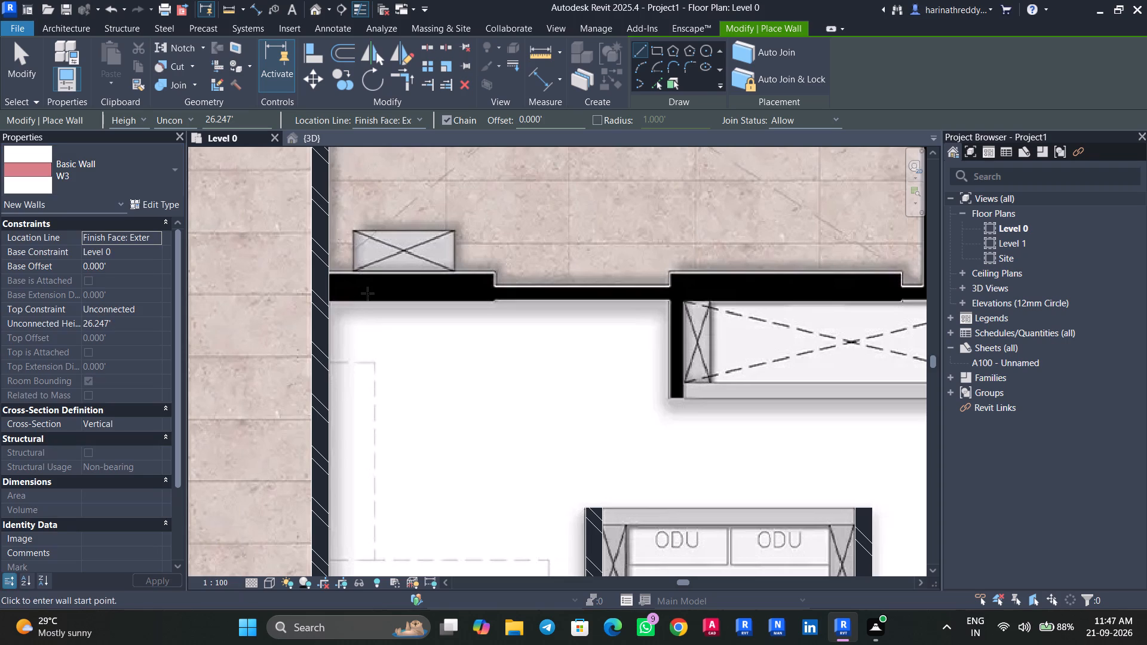
pyautogui.click(333, 272)
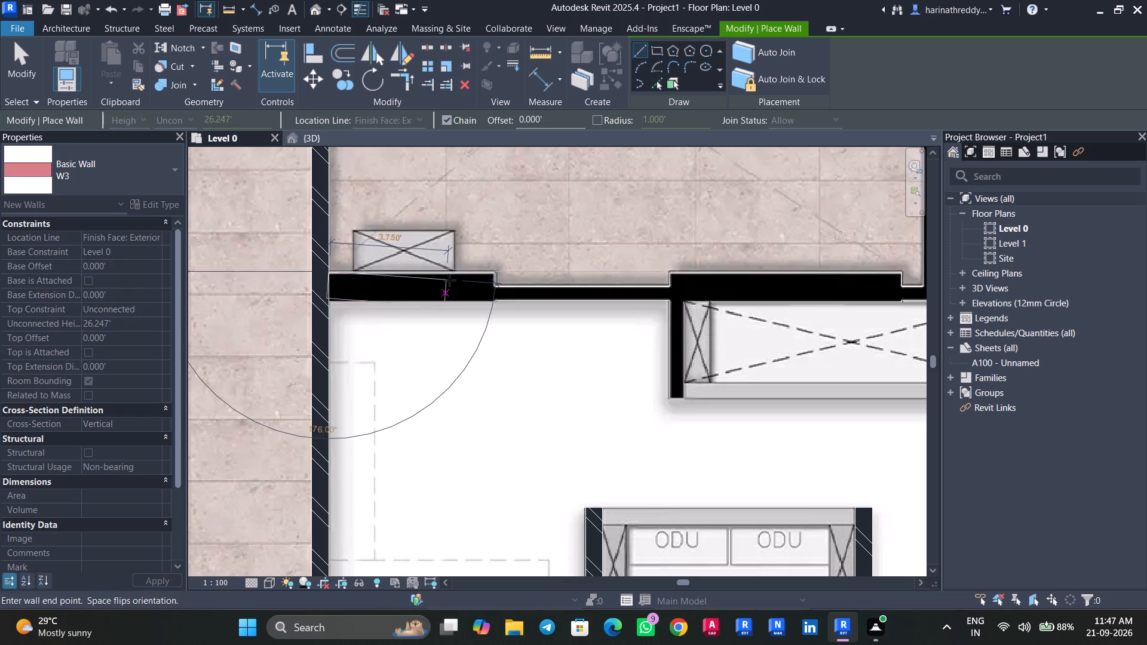
pyautogui.click(493, 275)
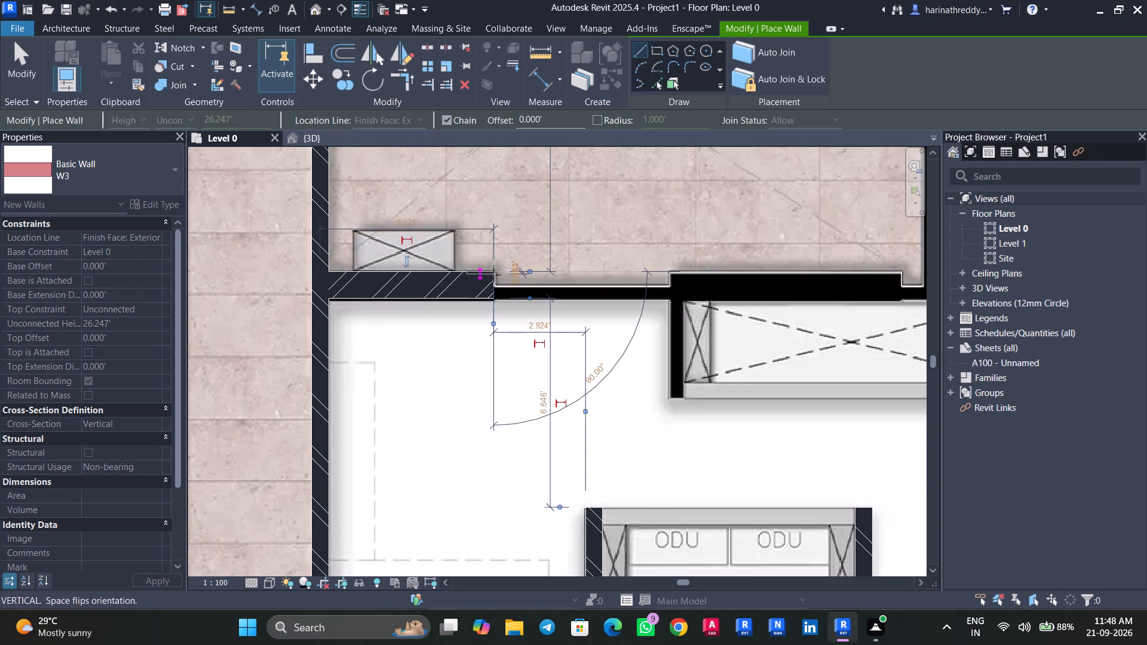
pyautogui.press('Escape')
pyautogui.press('Escape')
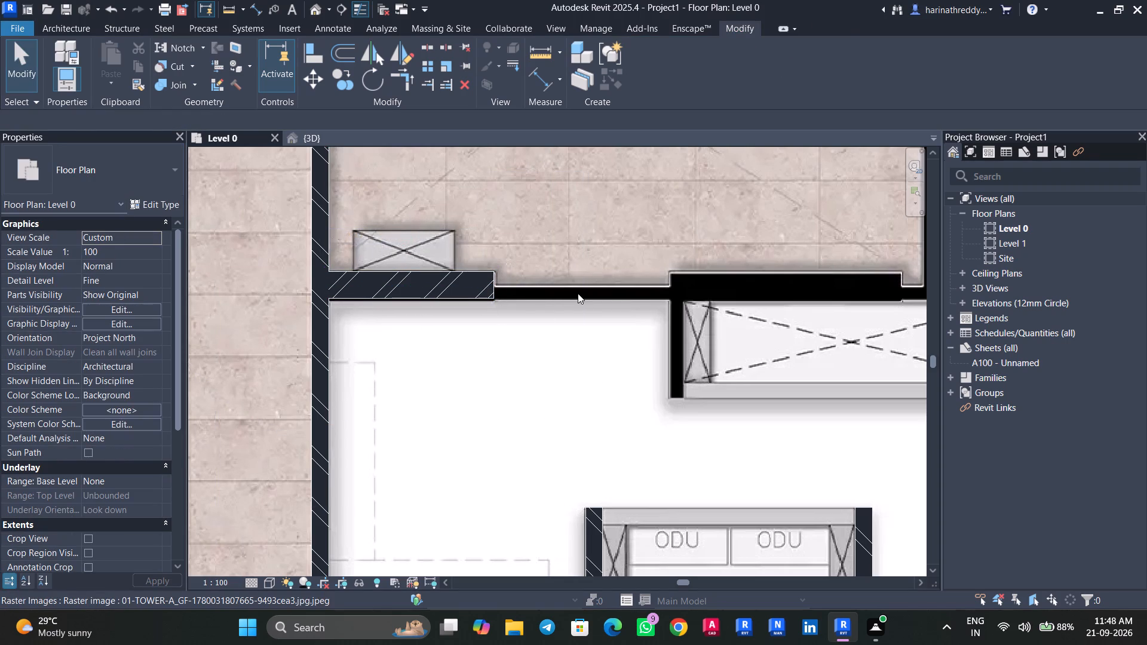
pyautogui.press('Escape')
# Gauge the thickness of the thin exterior wall segment beside the new W3 wall with Scale, without rescaling the image.
pyautogui.click(570, 328)
pyautogui.click(449, 69)
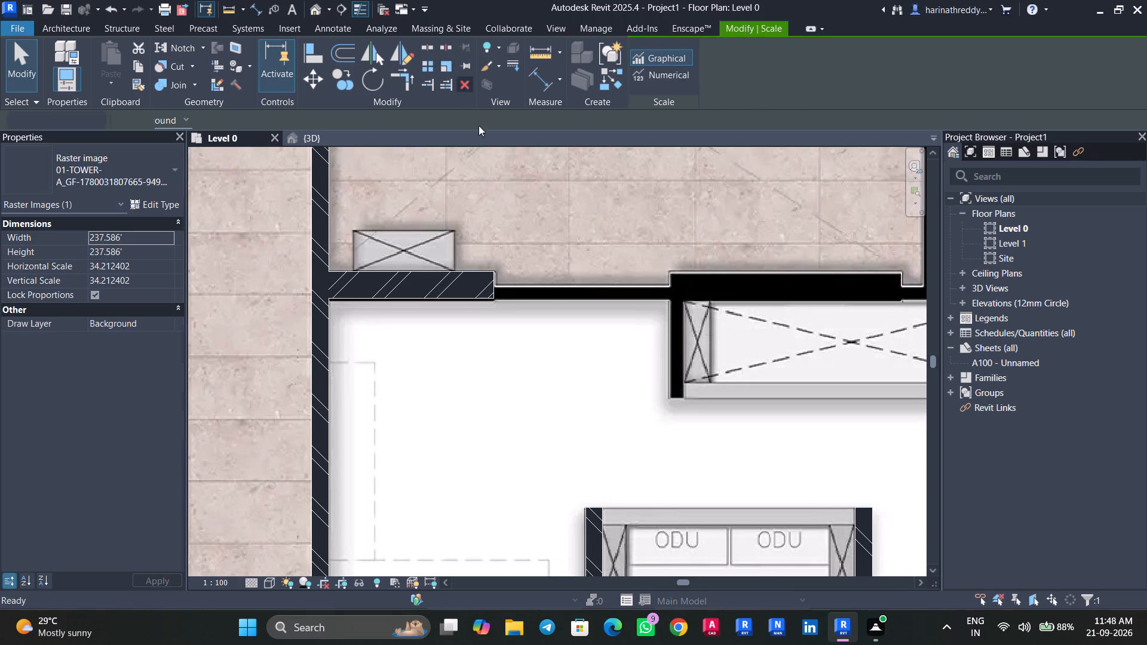
pyautogui.scroll(8, 558, 308)
pyautogui.click(554, 283)
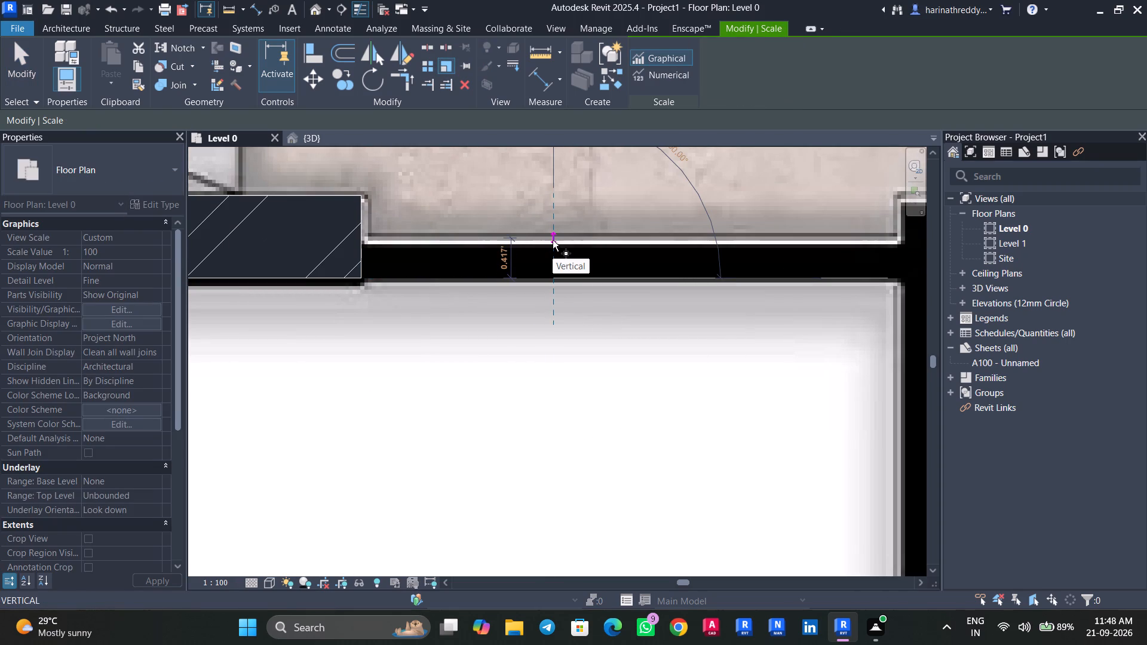
pyautogui.press('Escape')
# Draw a W3 wall about 7.42 ft long over the thick Electric Panel Room exterior segment along the shaft.
pyautogui.scroll(-7, 587, 251)
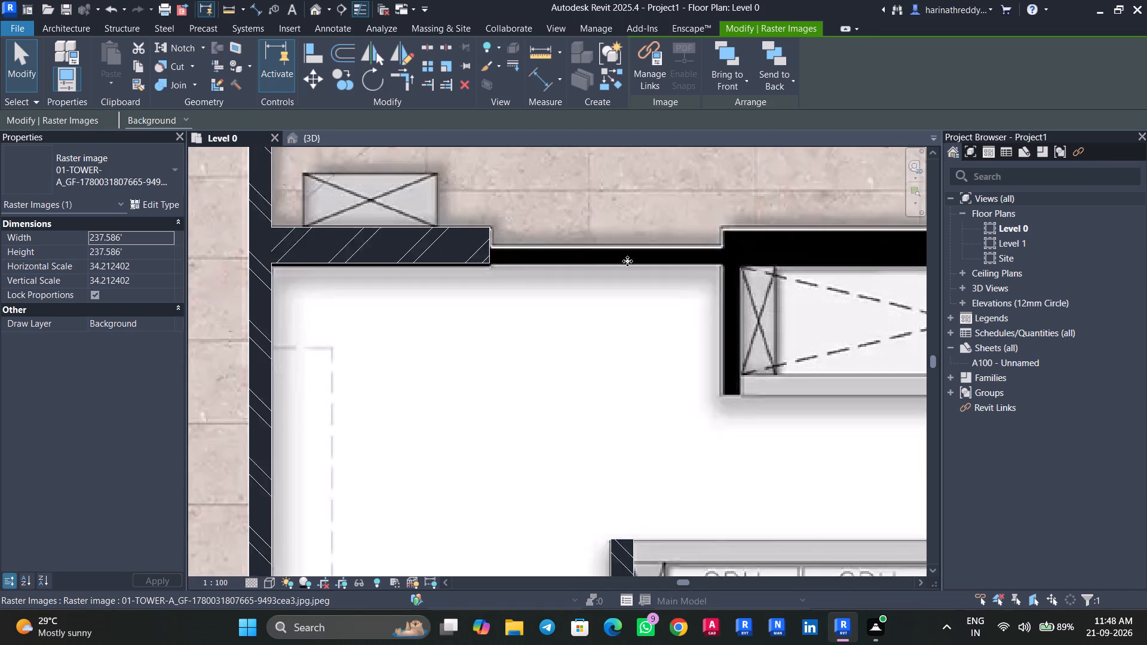
pyautogui.moveTo(627, 261); pyautogui.dragTo(401, 343, button='middle')
pyautogui.press('Escape')
pyautogui.scroll(-6, 398, 348)
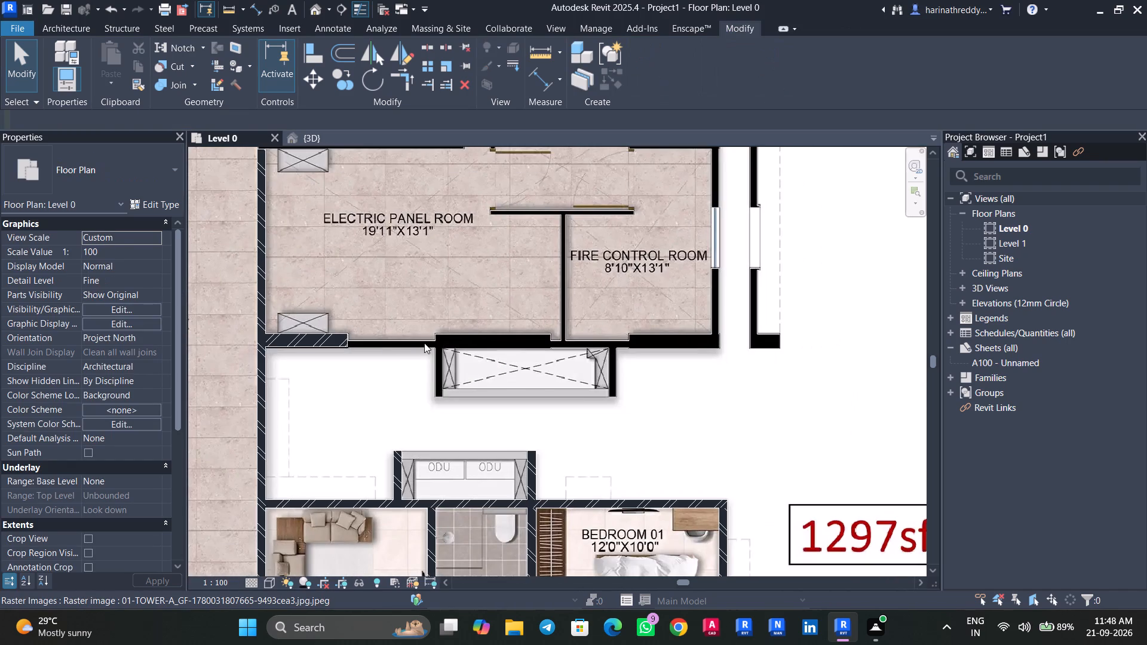
pyautogui.write('WA')
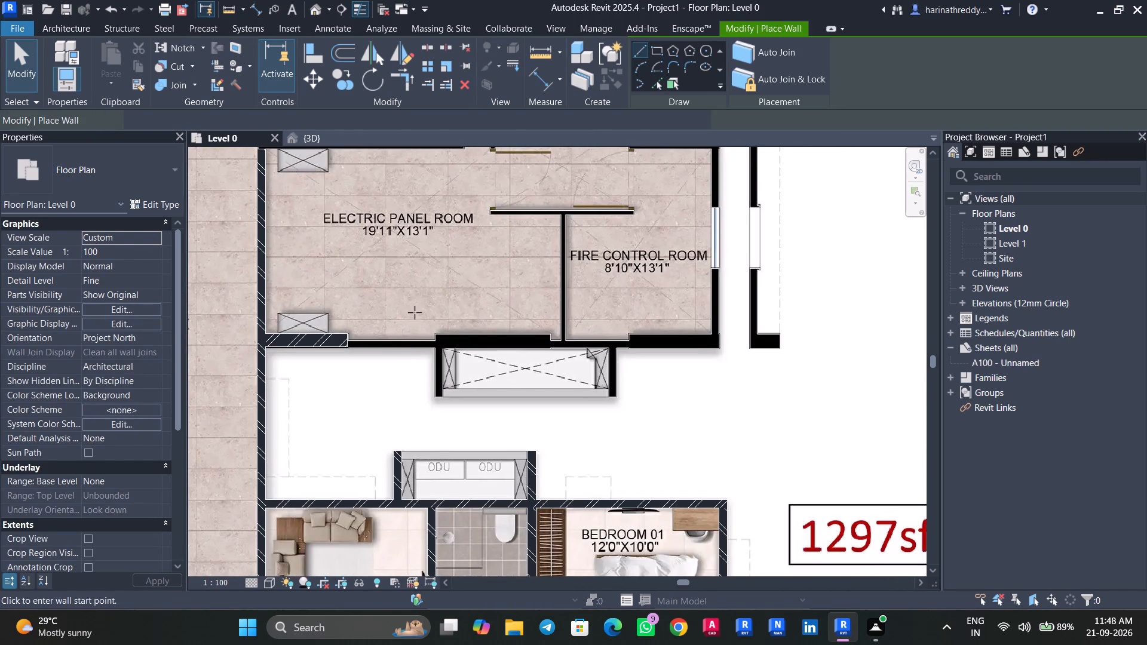
pyautogui.scroll(6, 412, 335)
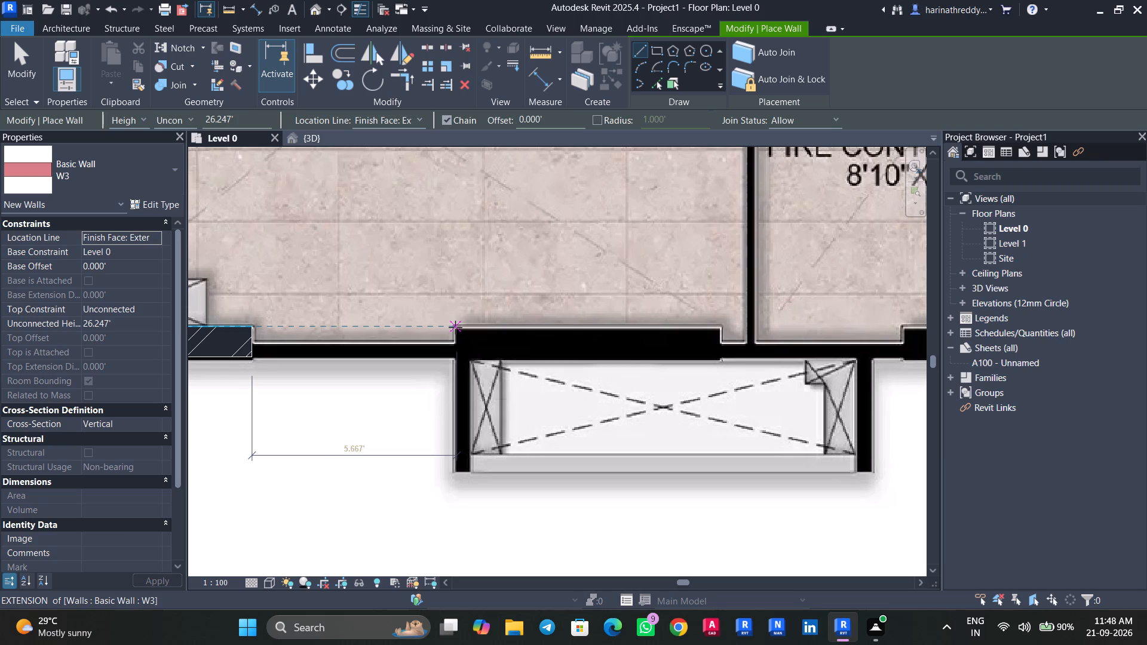
pyautogui.click(455, 327)
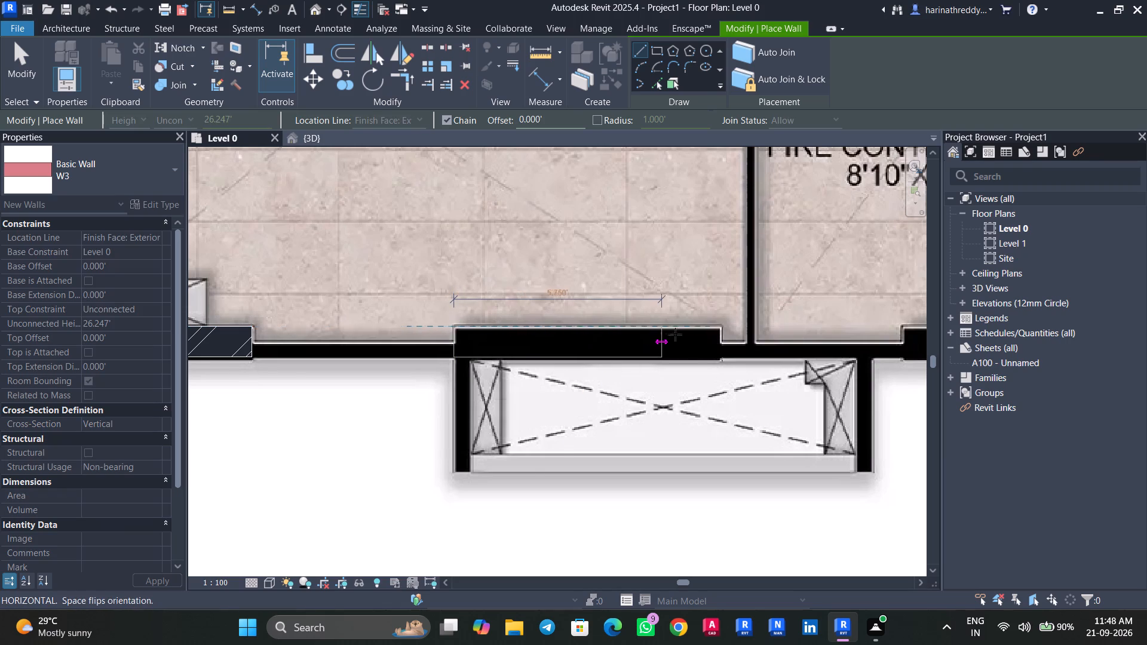
pyautogui.click(720, 331)
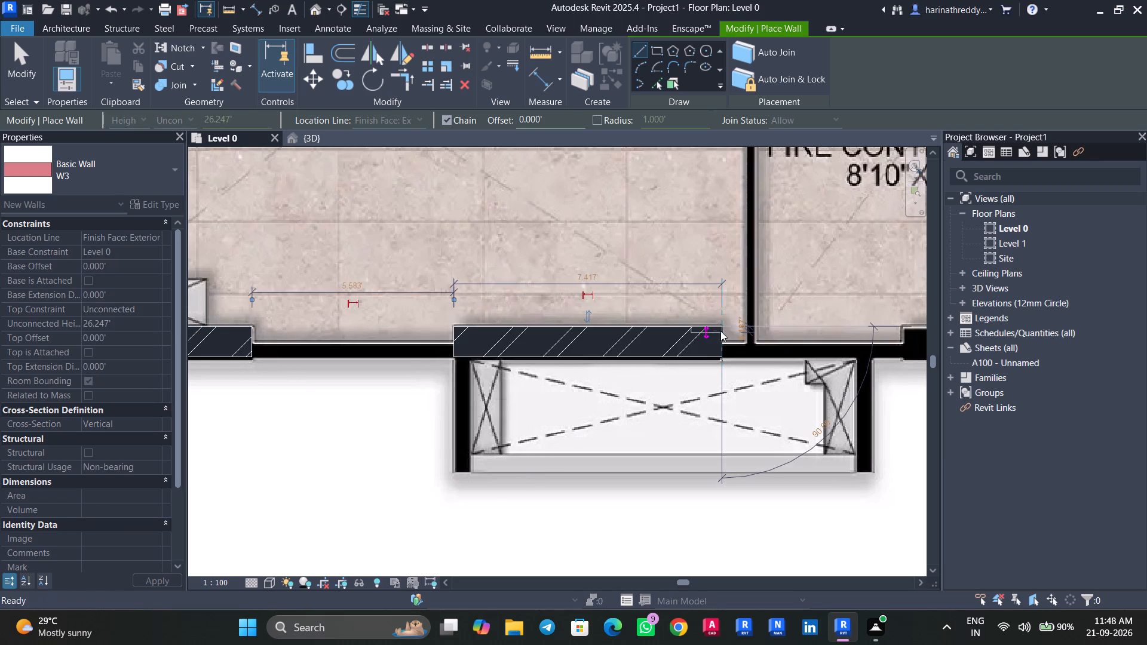
pyautogui.press('Escape')
# Draw a W3 wall about 5.25 ft long over the Fire Control Room's thick exterior segment, ending at its outer corner.
pyautogui.scroll(-3, 663, 357)
pyautogui.moveTo(663, 358); pyautogui.dragTo(354, 404, button='middle')
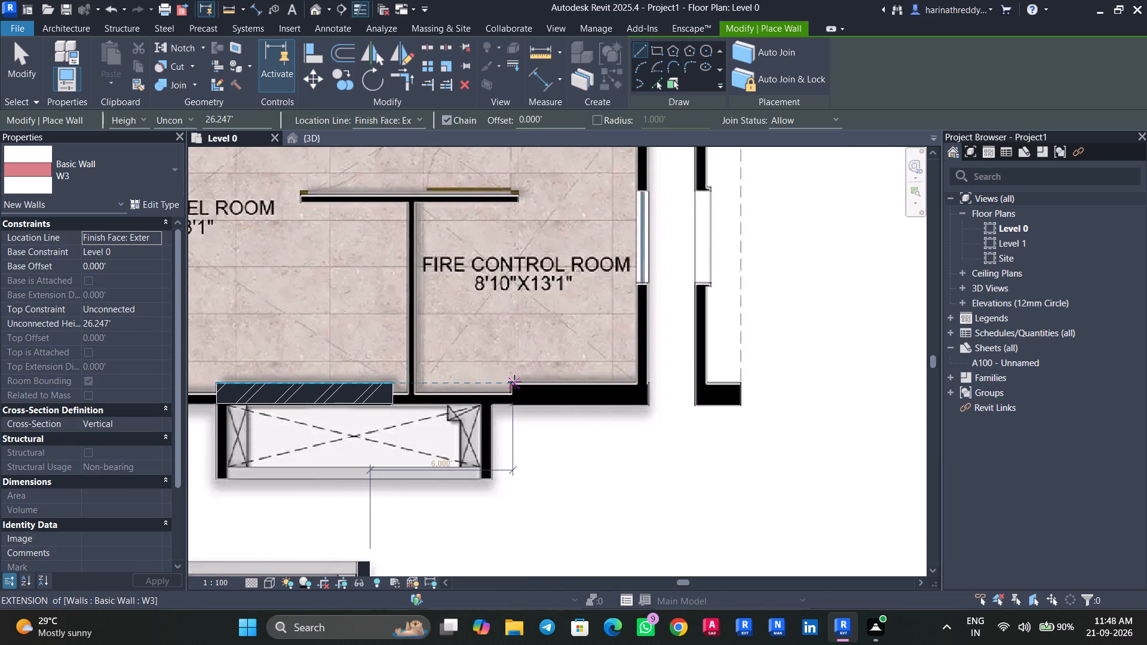
pyautogui.scroll(6, 511, 383)
pyautogui.click(513, 385)
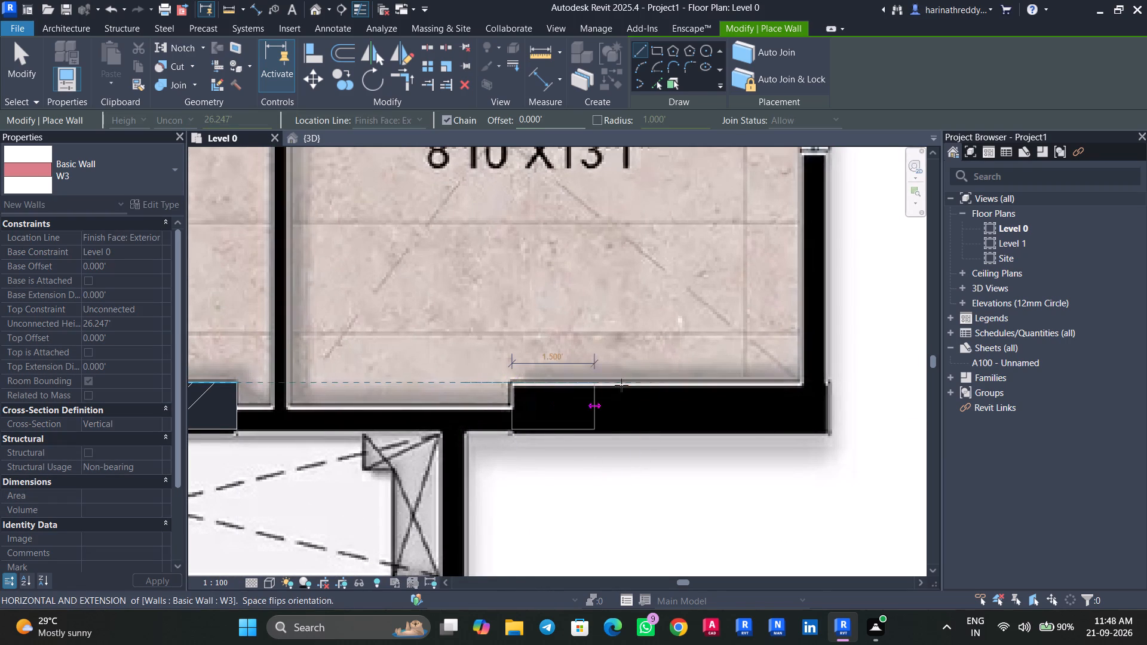
pyautogui.click(830, 386)
pyautogui.press('Escape')
pyautogui.scroll(-6, 496, 436)
pyautogui.moveTo(496, 436); pyautogui.dragTo(588, 457, button='middle')
pyautogui.press('Escape')
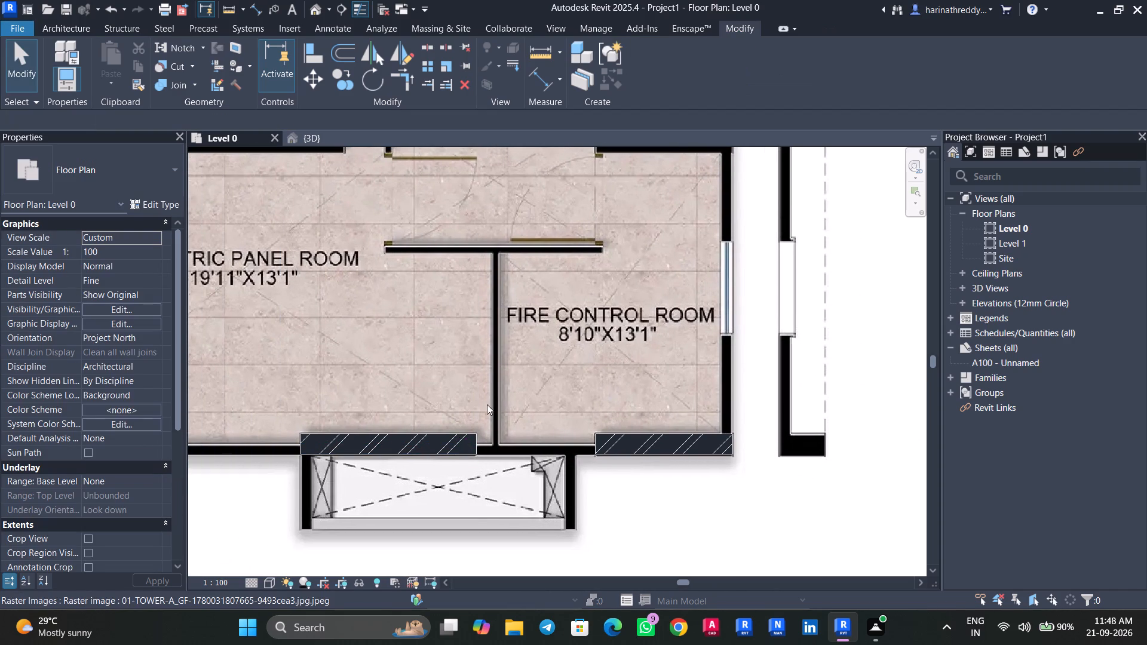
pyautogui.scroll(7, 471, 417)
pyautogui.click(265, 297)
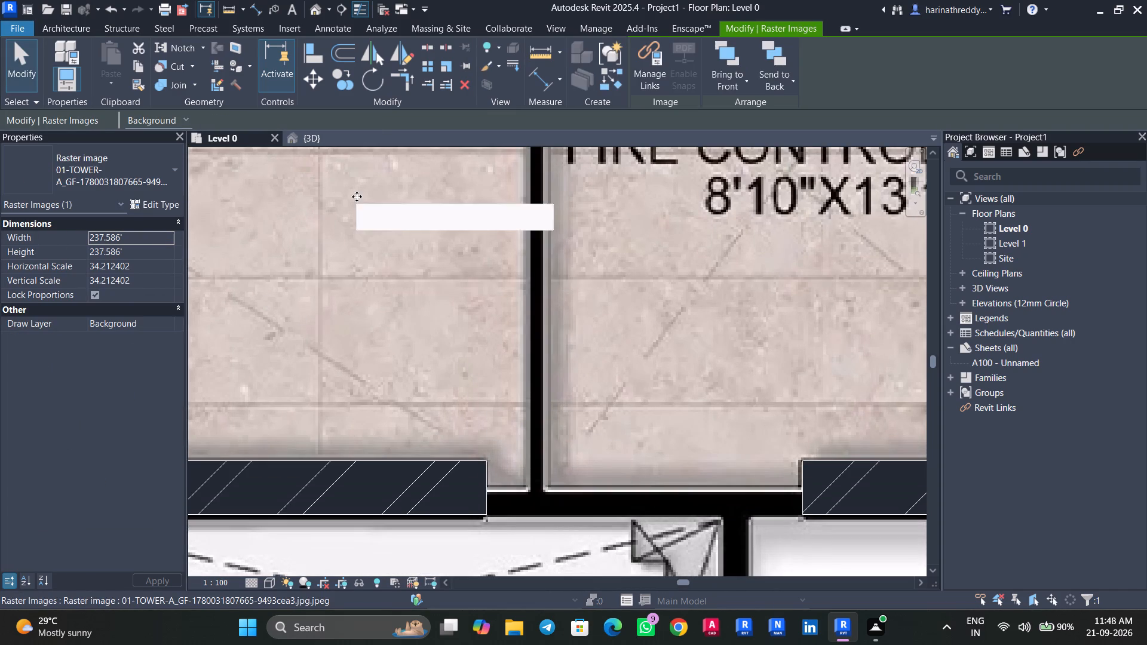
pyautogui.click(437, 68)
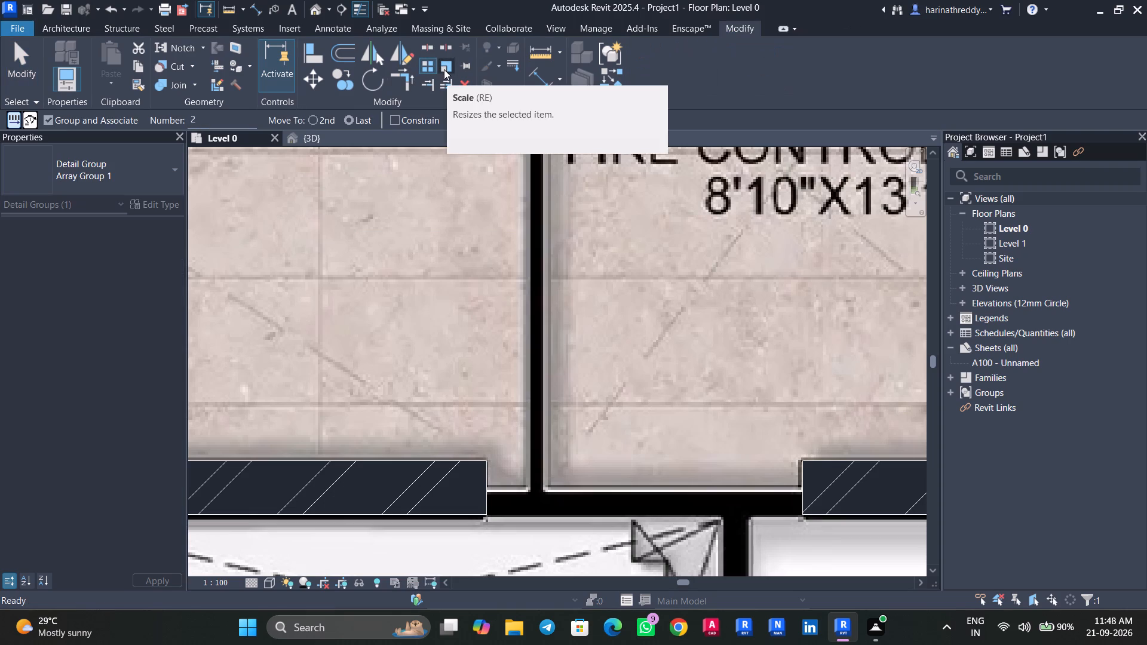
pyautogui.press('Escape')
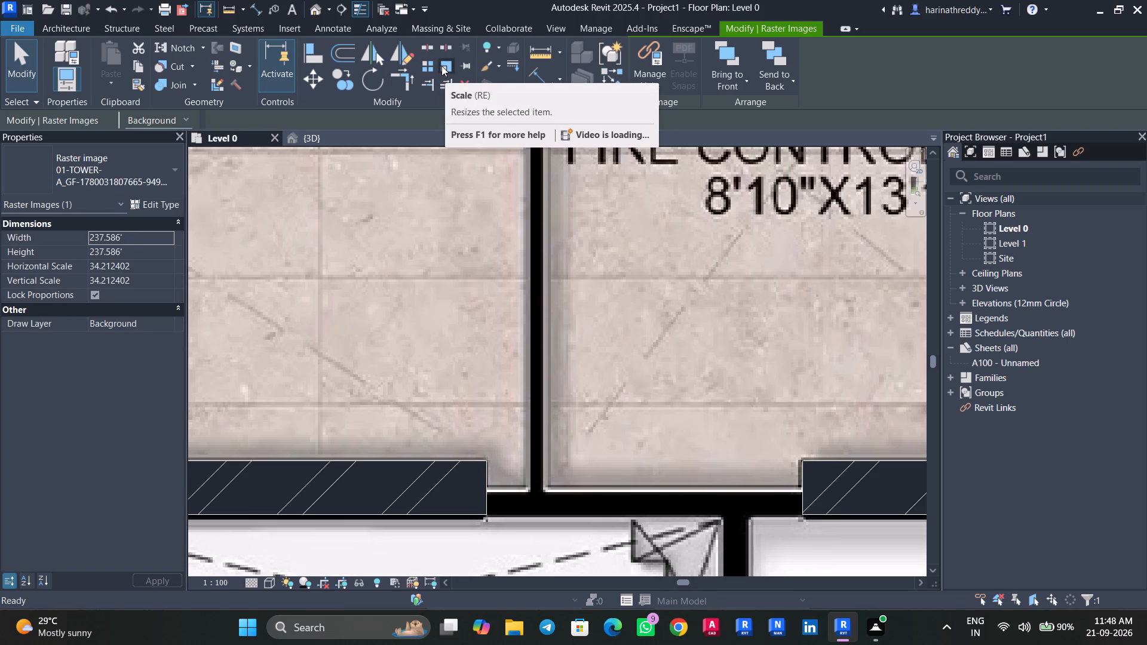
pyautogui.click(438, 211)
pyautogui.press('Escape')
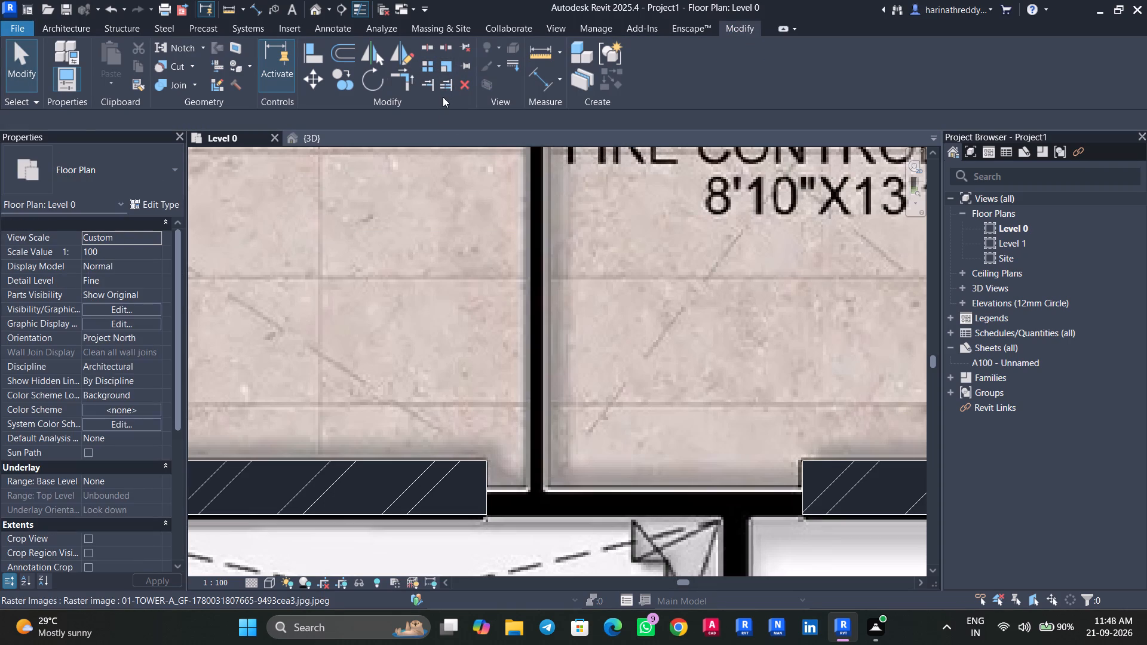
# Gauge the thickness of the partition between the Electric Panel Room and Fire Control Room with Scale, without rescaling the image.
pyautogui.click(427, 219)
pyautogui.click(441, 64)
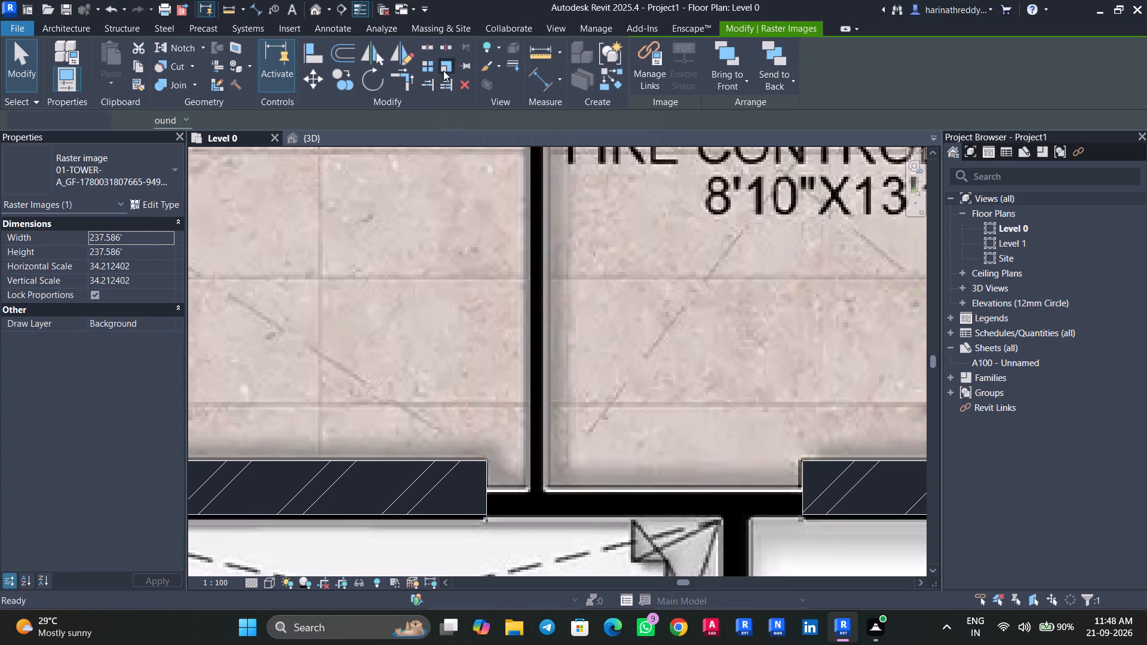
pyautogui.scroll(6, 516, 321)
pyautogui.click(550, 318)
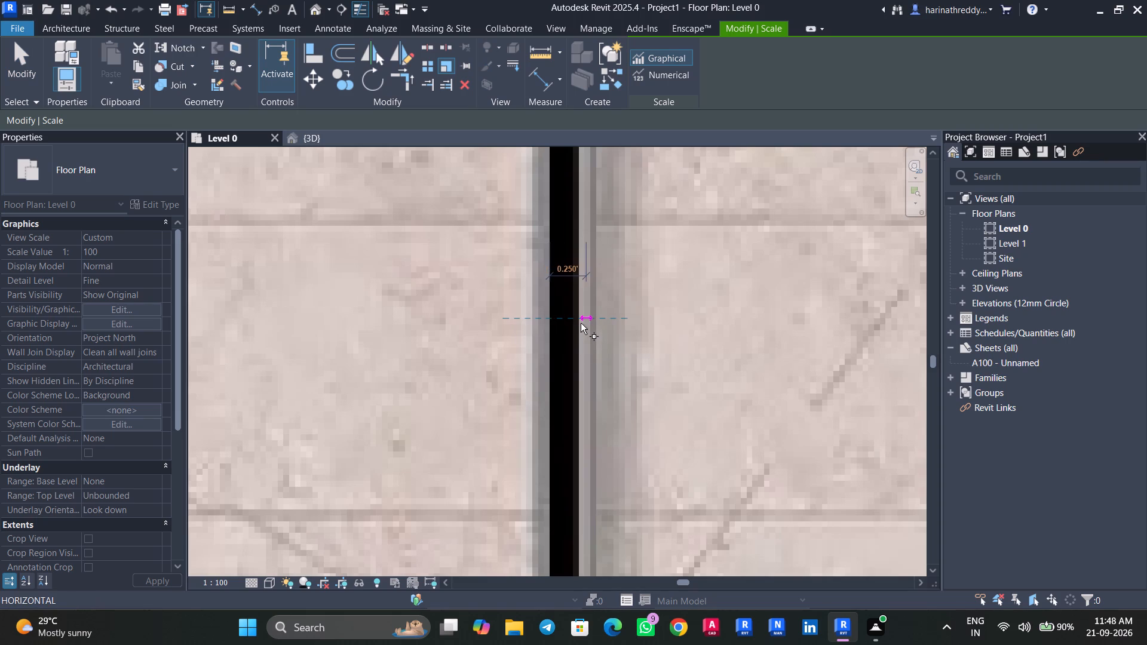
pyautogui.scroll(6, 577, 323)
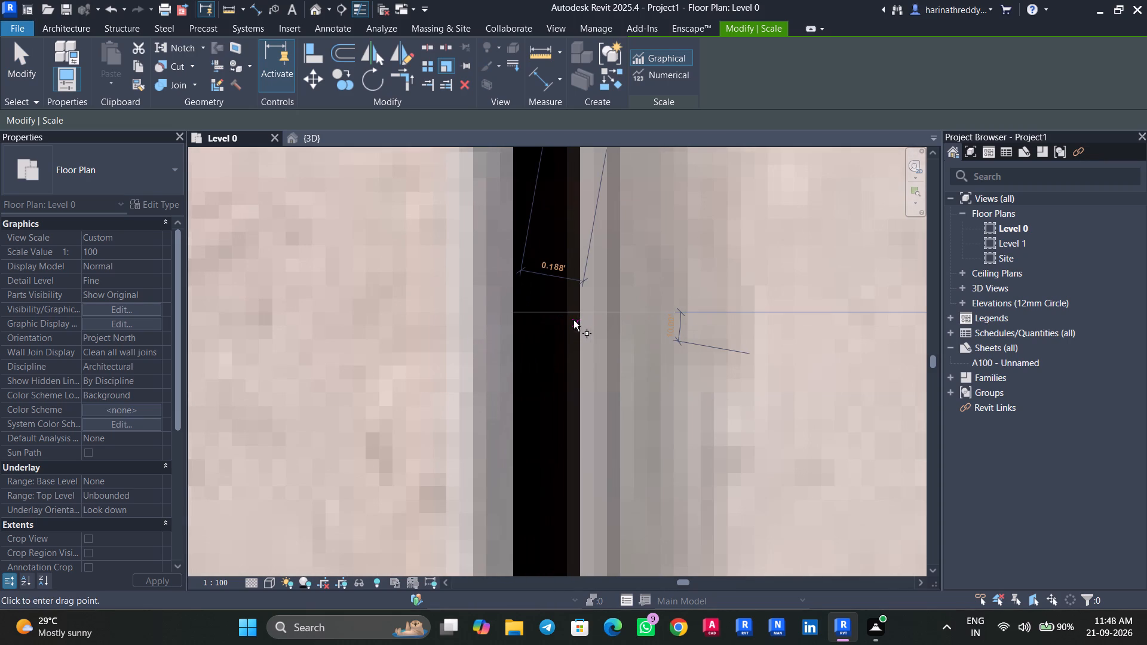
pyautogui.press('Escape')
# Draw a W1 wall about 3 ft long over the untraced side wall of the ODU ledge outside the 1292 sft flat's Toilet 01.
pyautogui.scroll(-2, 465, 348)
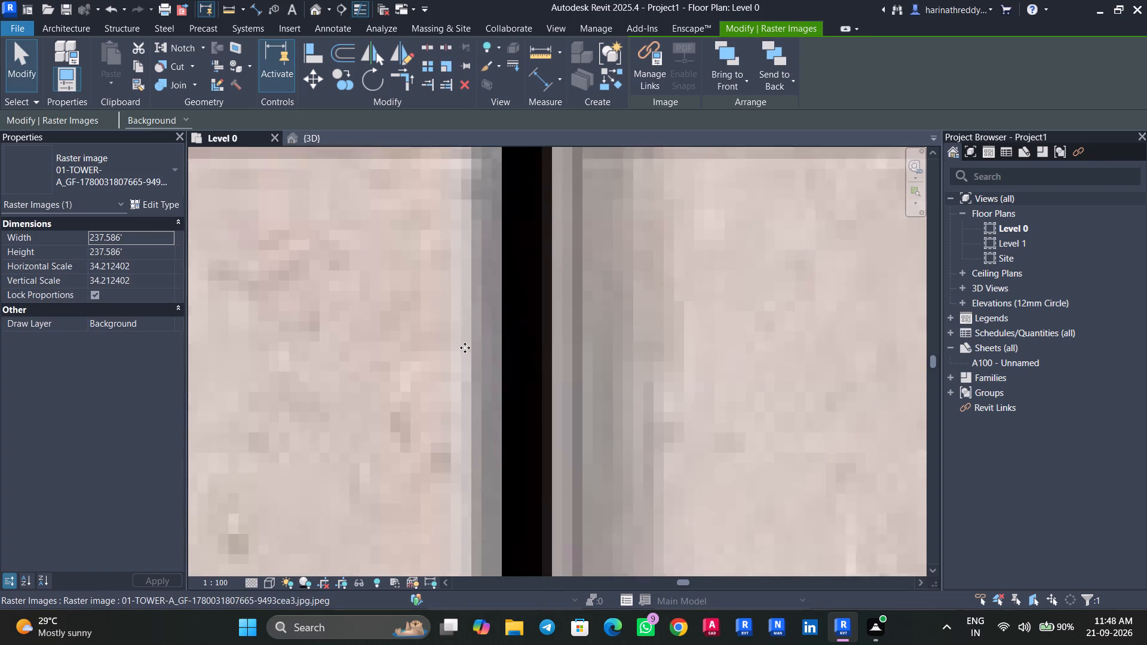
pyautogui.scroll(-7, 465, 348)
pyautogui.scroll(1, 463, 349)
pyautogui.scroll(-20, 463, 349)
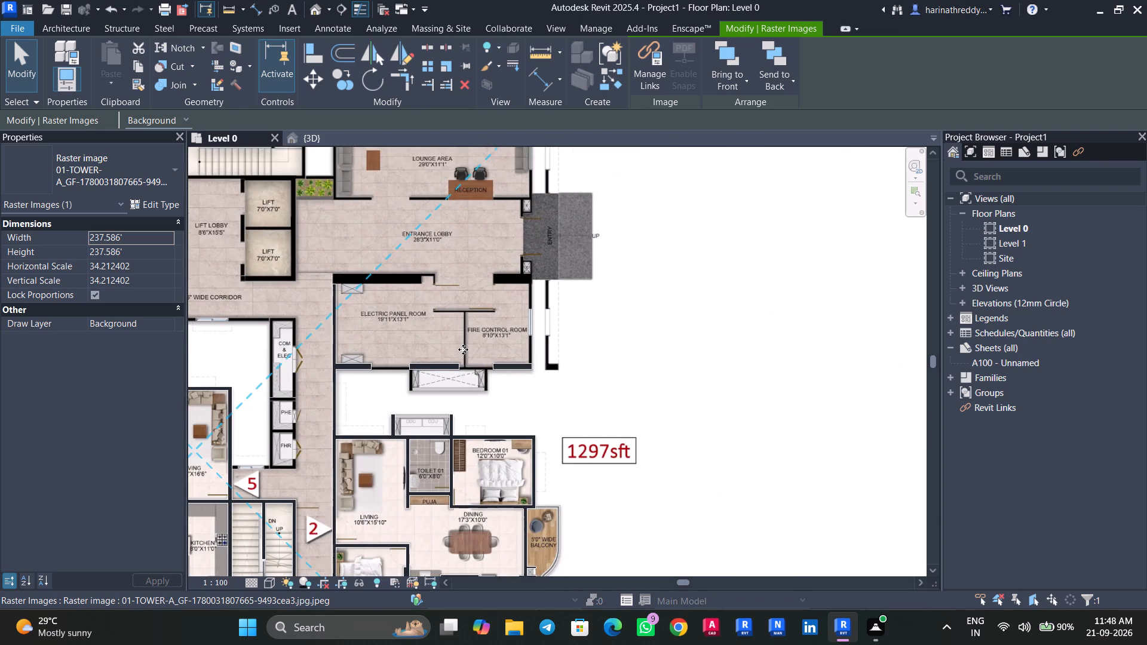
pyautogui.moveTo(463, 349); pyautogui.dragTo(516, 322, button='middle')
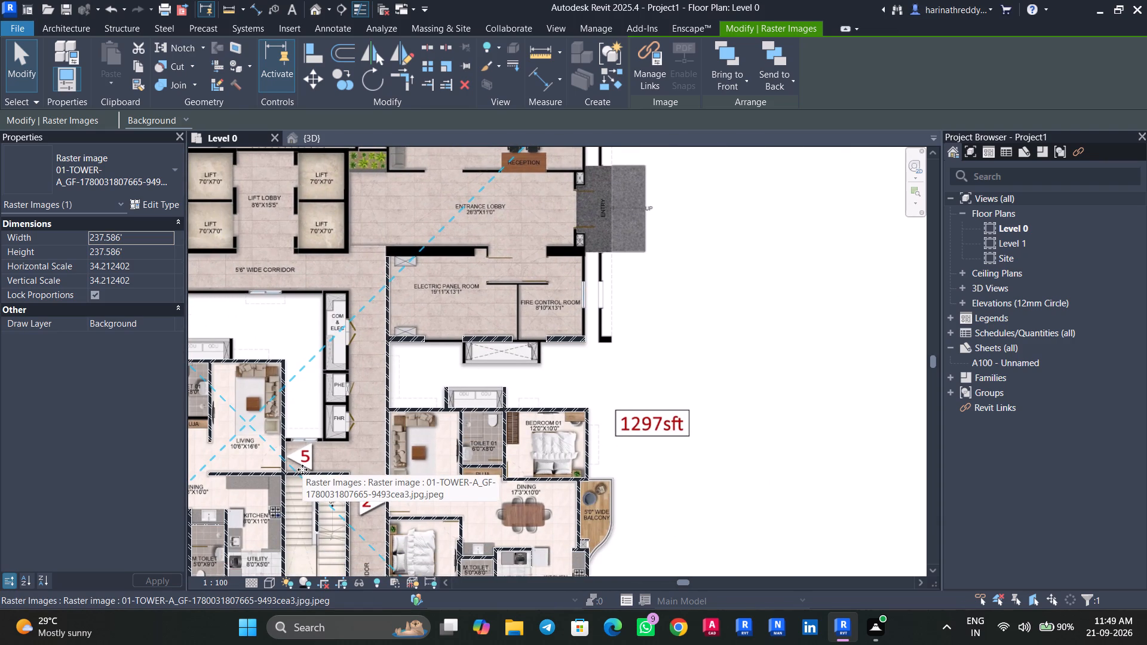
pyautogui.scroll(-3, 294, 477)
pyautogui.moveTo(269, 509); pyautogui.dragTo(464, 509, button='middle')
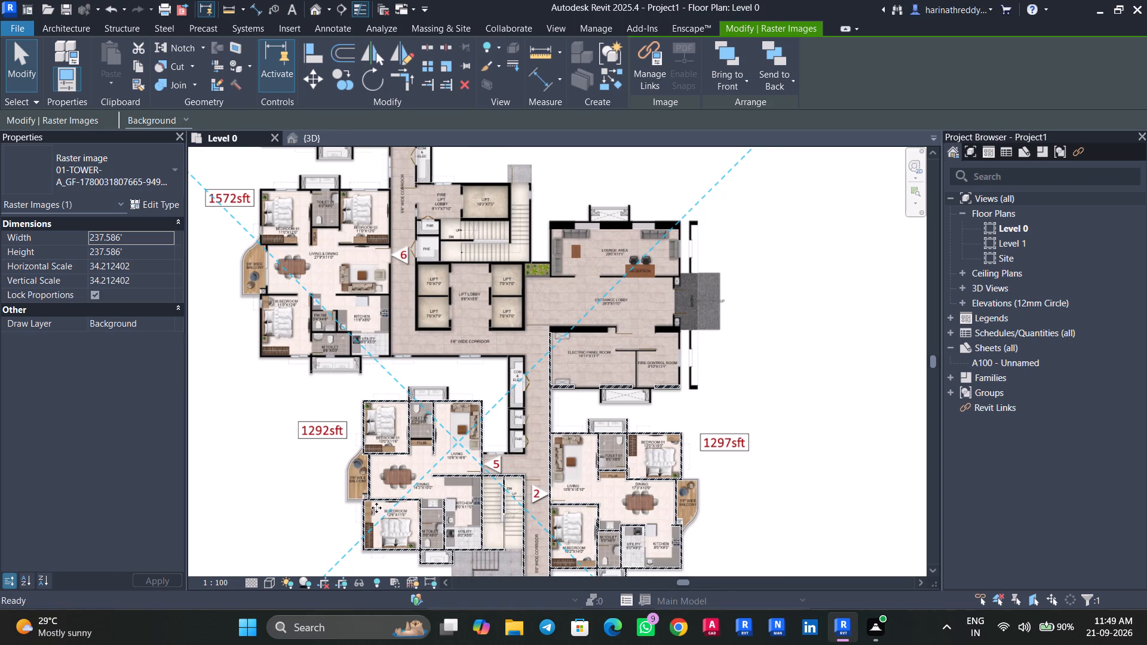
pyautogui.scroll(4, 467, 434)
pyautogui.scroll(6, 411, 410)
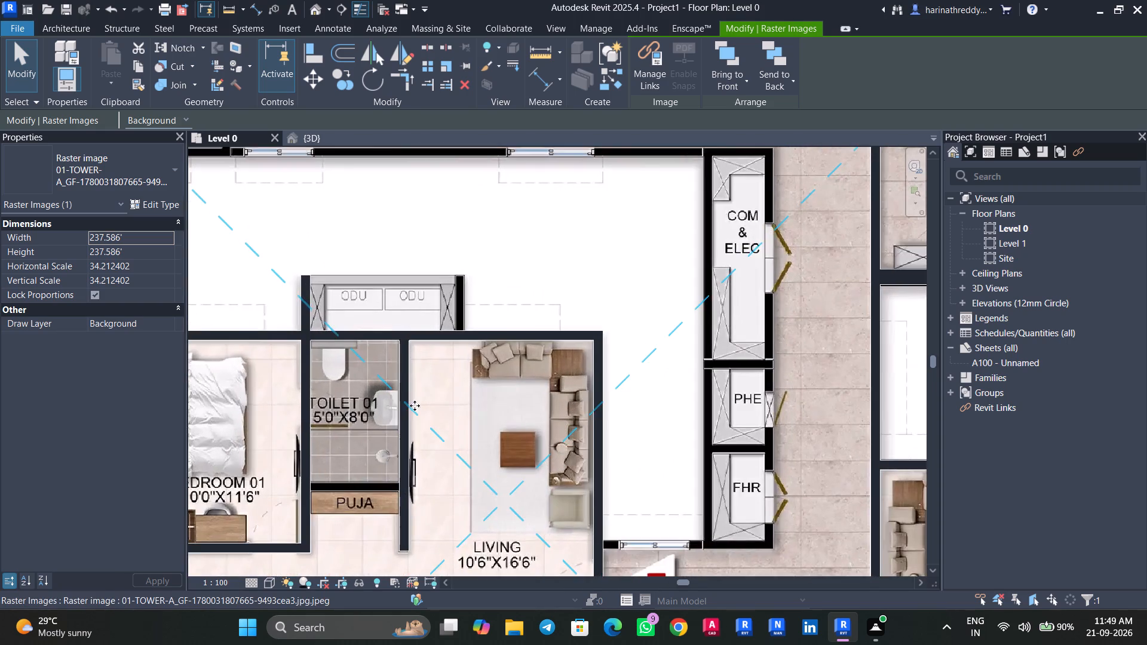
pyautogui.scroll(3, 453, 377)
pyautogui.moveTo(453, 377); pyautogui.dragTo(443, 435, button='middle')
pyautogui.press('Escape')
pyautogui.press('w')
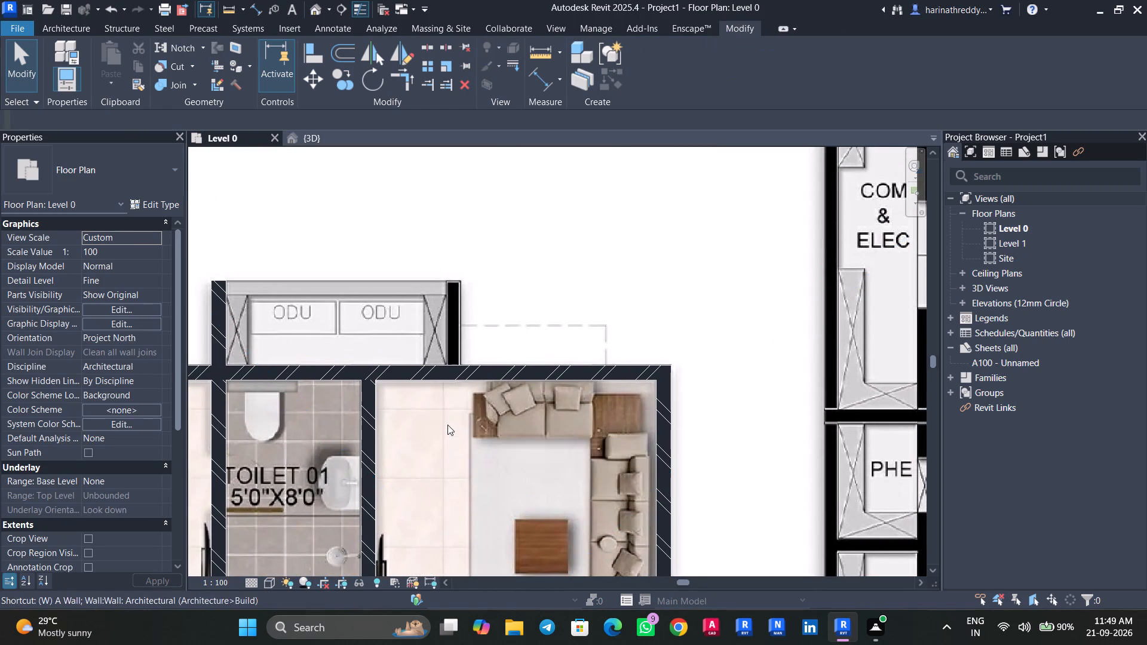
pyautogui.press('a')
pyautogui.click(105, 162)
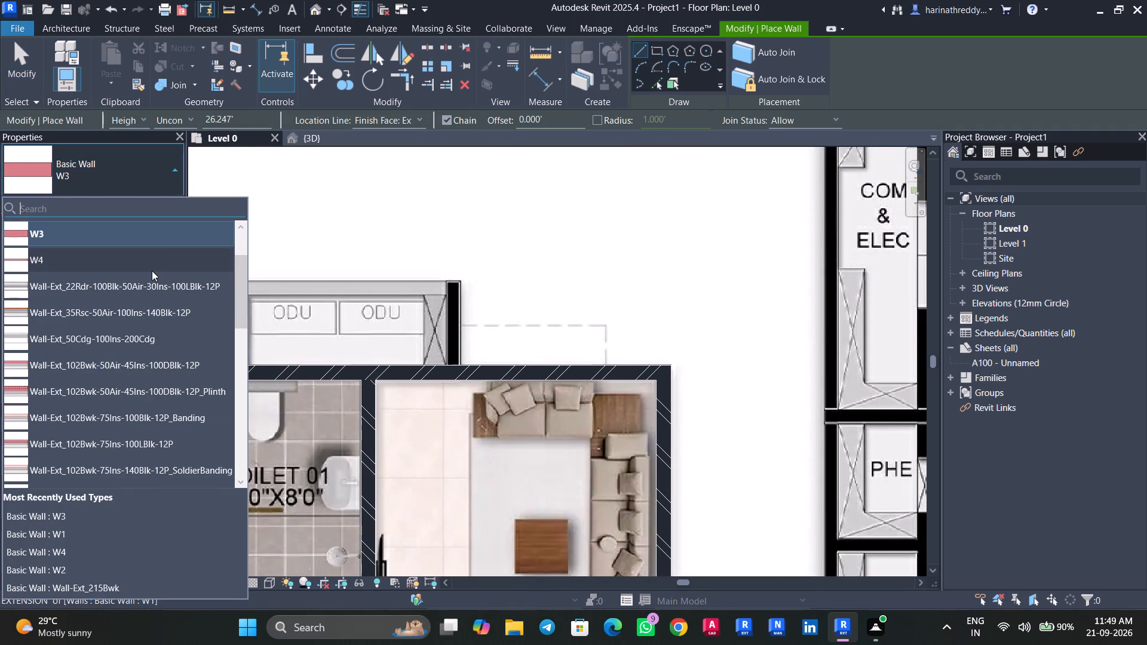
pyautogui.scroll(6, 152, 271)
pyautogui.click(140, 256)
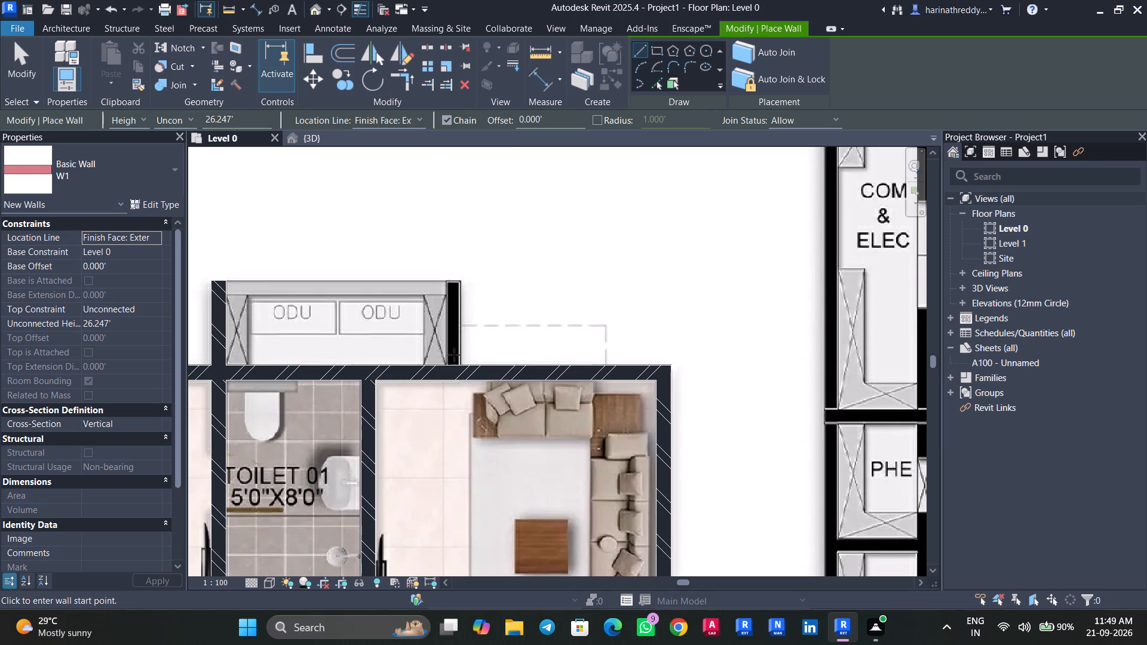
pyautogui.scroll(7, 464, 368)
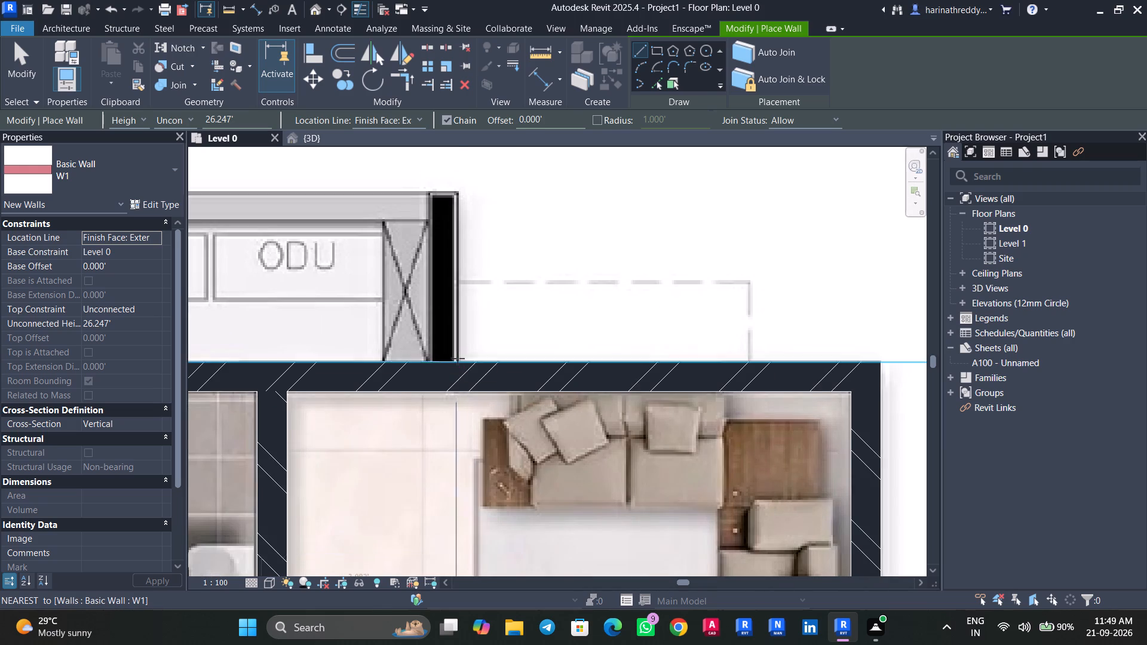
pyautogui.scroll(4, 458, 358)
pyautogui.click(458, 363)
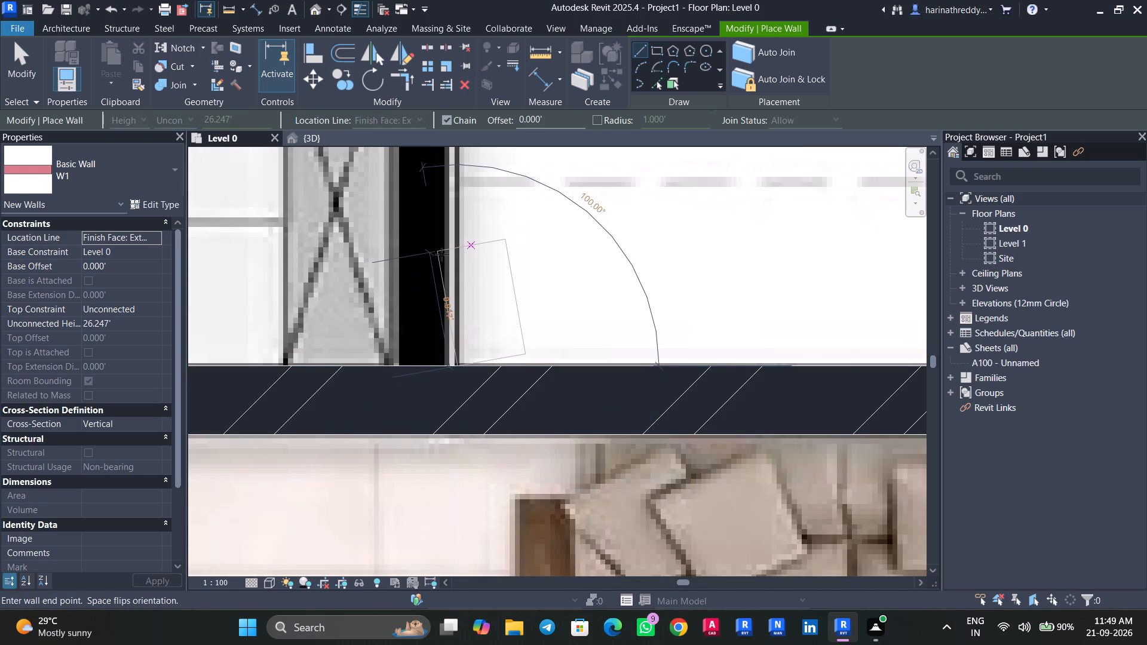
pyautogui.press('space')
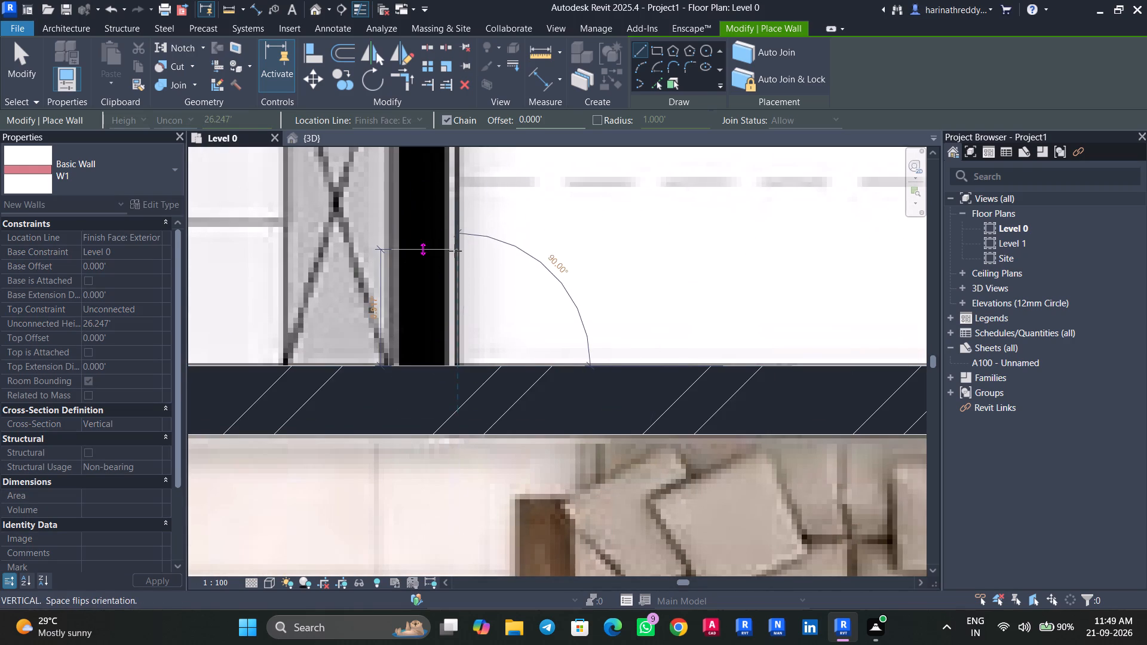
pyautogui.moveTo(453, 247); pyautogui.dragTo(453, 508, button='middle')
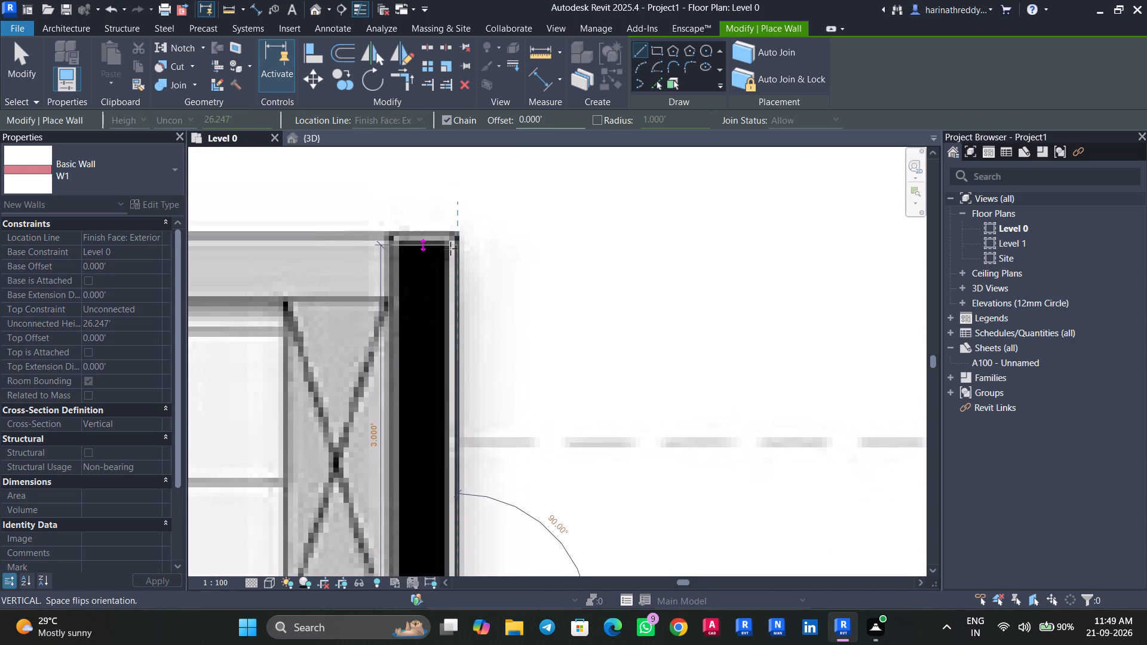
pyautogui.click(452, 239)
pyautogui.press('Escape')
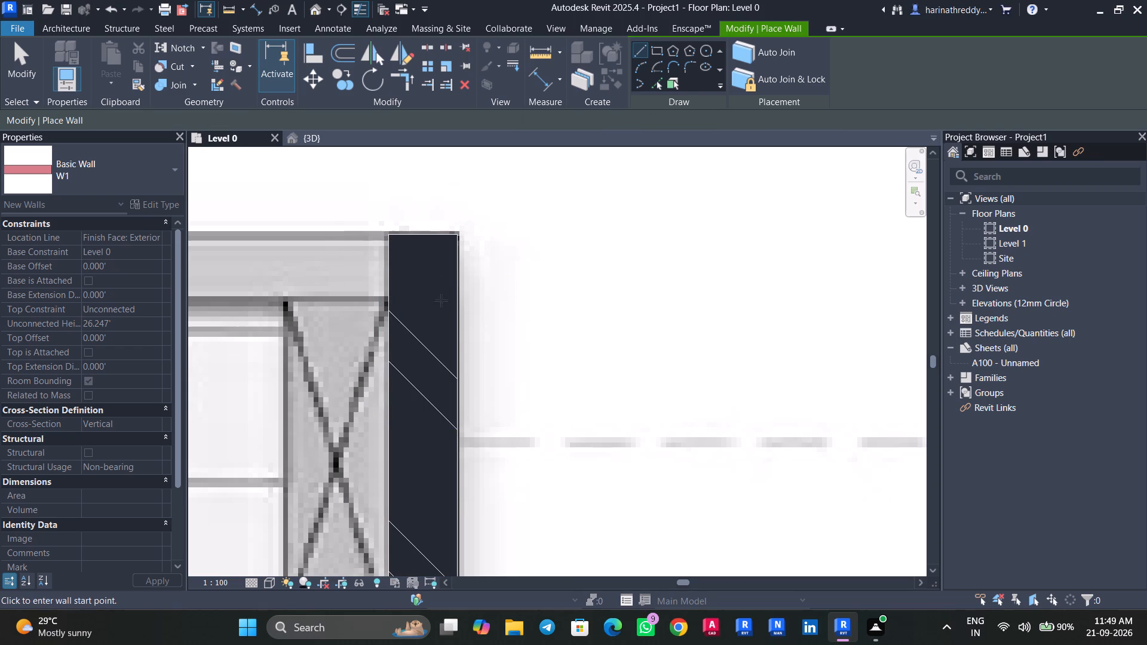
pyautogui.press('Escape')
# Examine the plan around the 5'6" wide corridor, lift lobby, entrance lobby and neighbouring flats for walls still untraced.
pyautogui.scroll(-19, 434, 339)
pyautogui.moveTo(461, 352); pyautogui.dragTo(293, 470, button='middle')
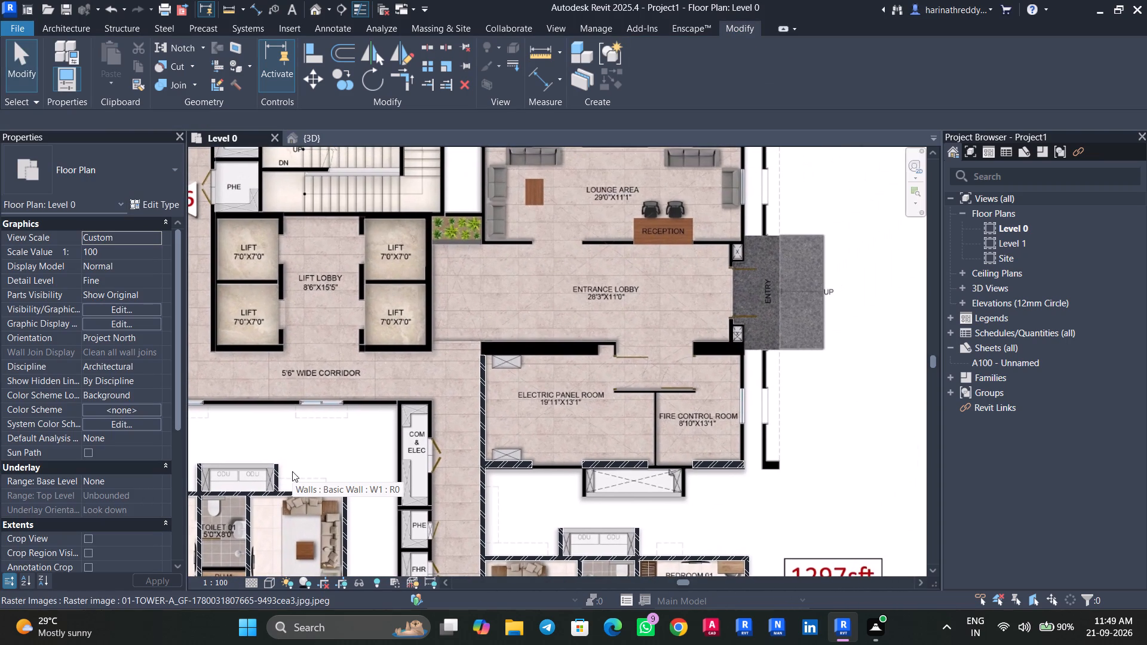
pyautogui.moveTo(292, 471); pyautogui.dragTo(429, 438, button='middle')
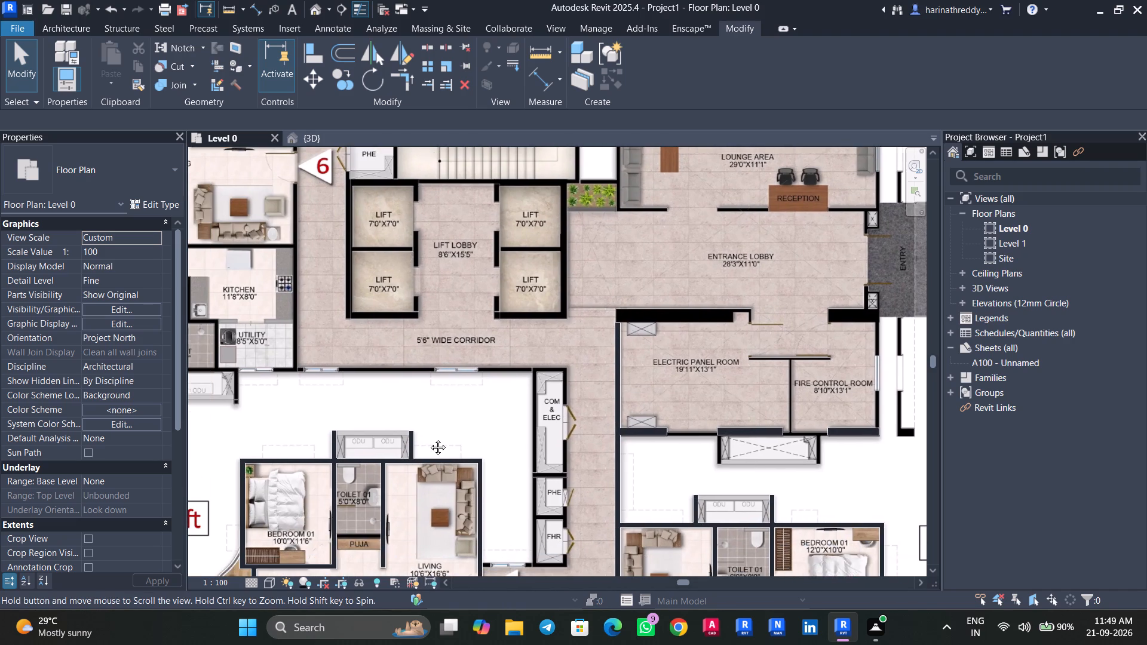
pyautogui.moveTo(429, 438); pyautogui.dragTo(486, 438, button='middle')
pyautogui.moveTo(275, 445); pyautogui.dragTo(489, 395, button='middle')
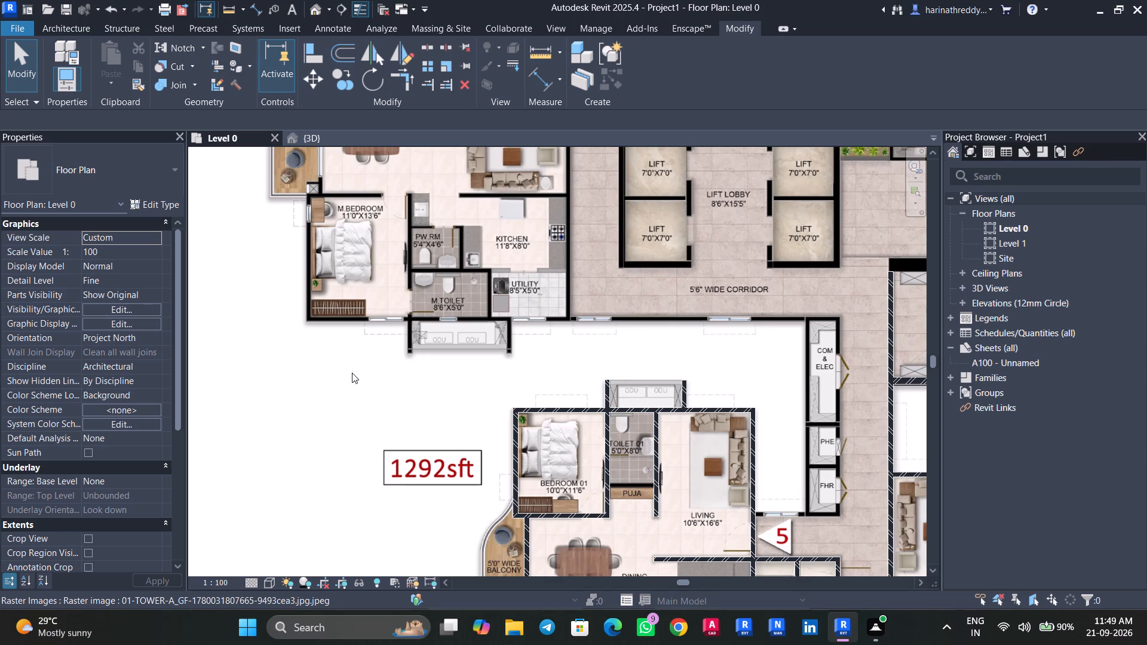
pyautogui.moveTo(511, 345); pyautogui.dragTo(268, 383, button='middle')
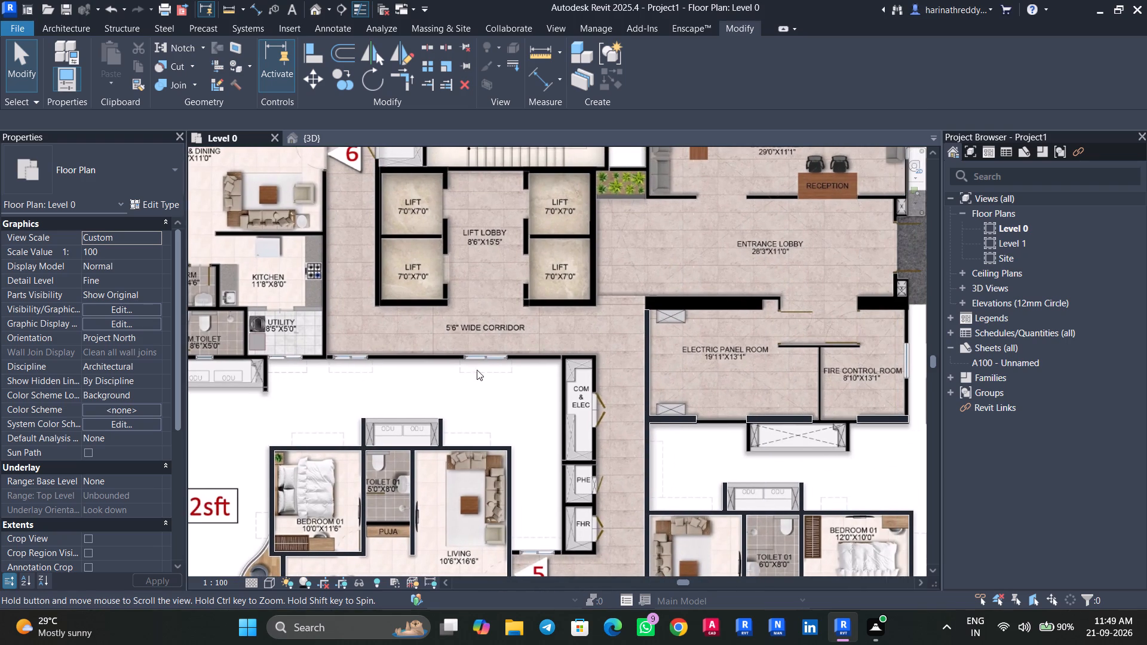
pyautogui.moveTo(507, 367); pyautogui.dragTo(363, 411, button='middle')
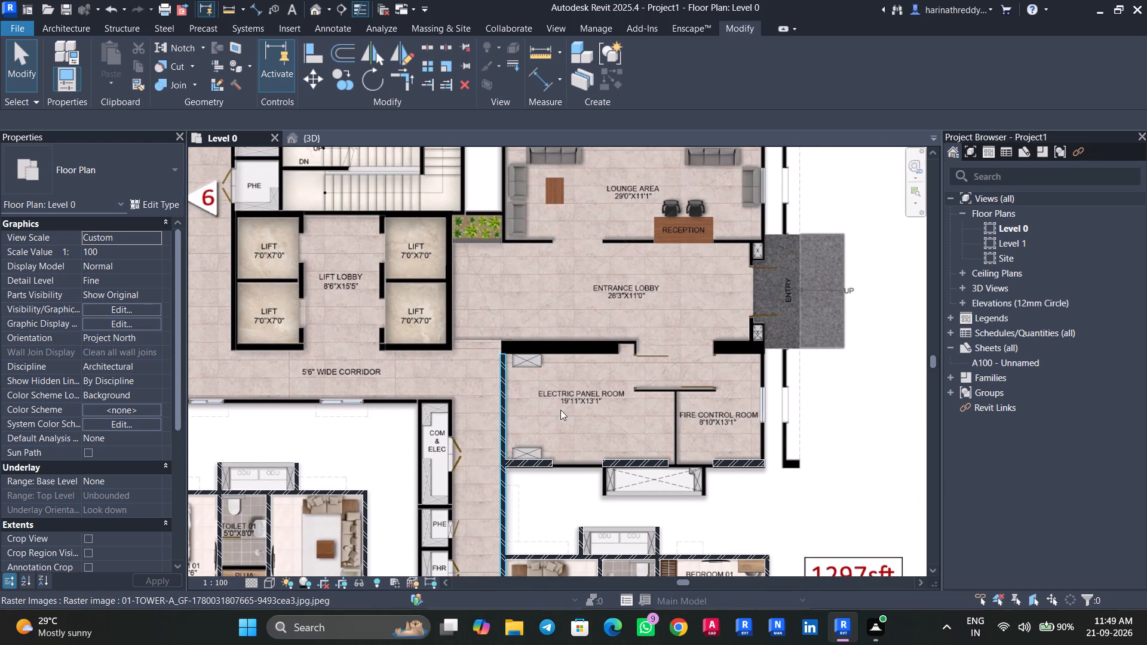
pyautogui.scroll(-4, 544, 406)
pyautogui.scroll(3, 544, 406)
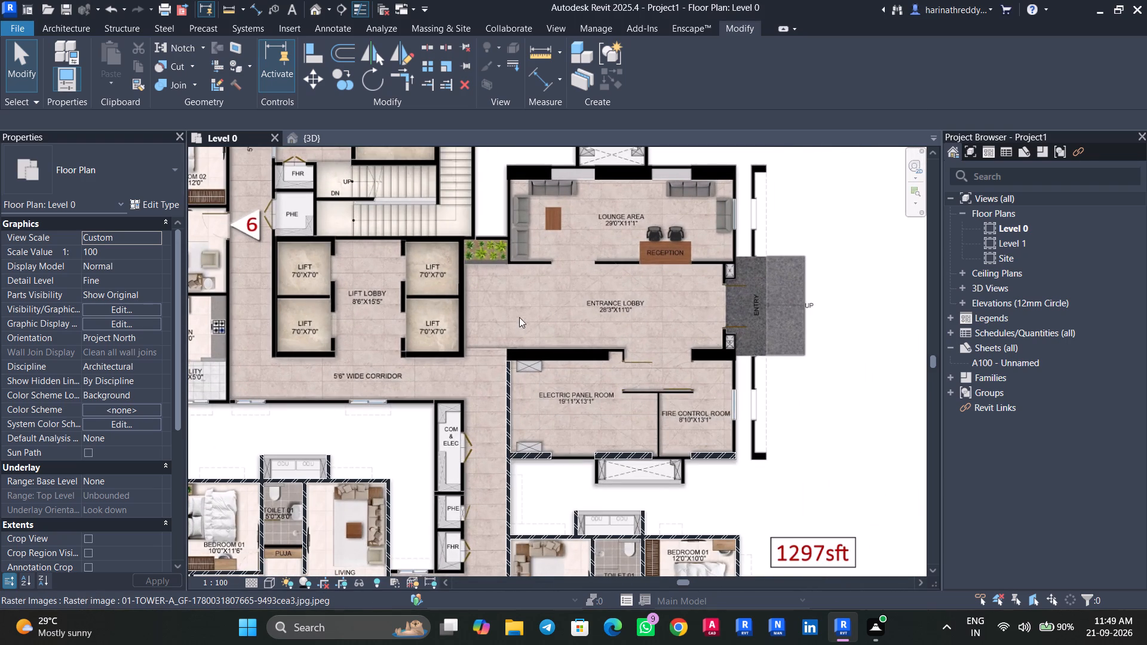
pyautogui.scroll(1, 519, 317)
pyautogui.moveTo(519, 317); pyautogui.dragTo(527, 475, button='middle')
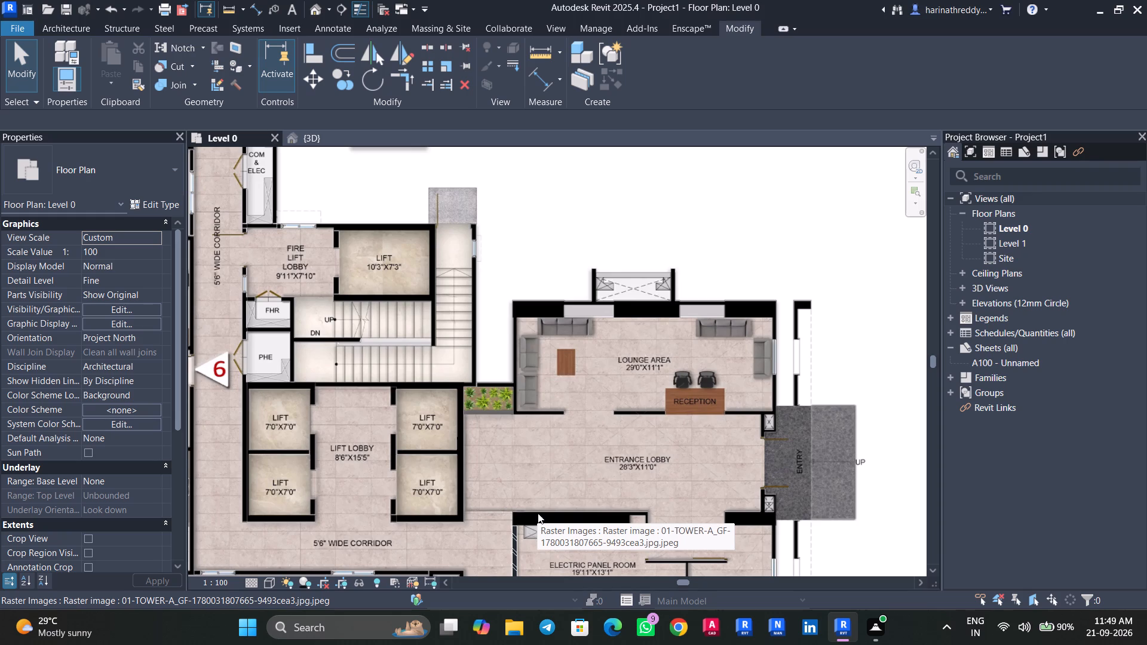
pyautogui.scroll(6, 538, 513)
pyautogui.scroll(-4, 556, 484)
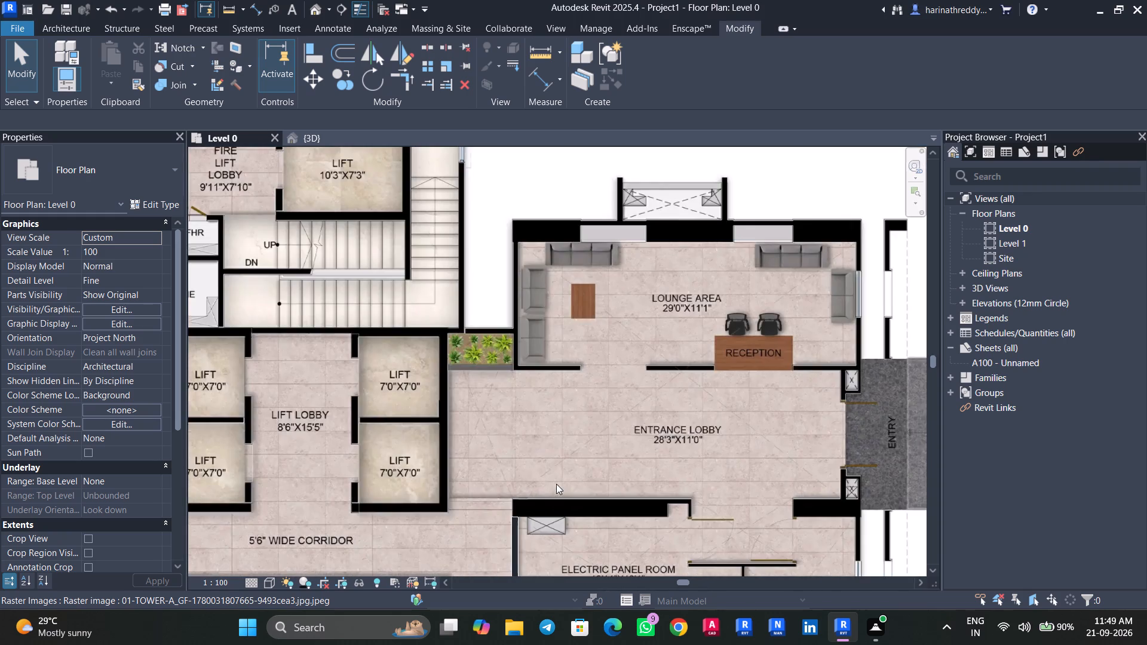
pyautogui.scroll(-8, 556, 484)
pyautogui.moveTo(447, 477); pyautogui.dragTo(590, 477, button='middle')
pyautogui.scroll(-1, 590, 477)
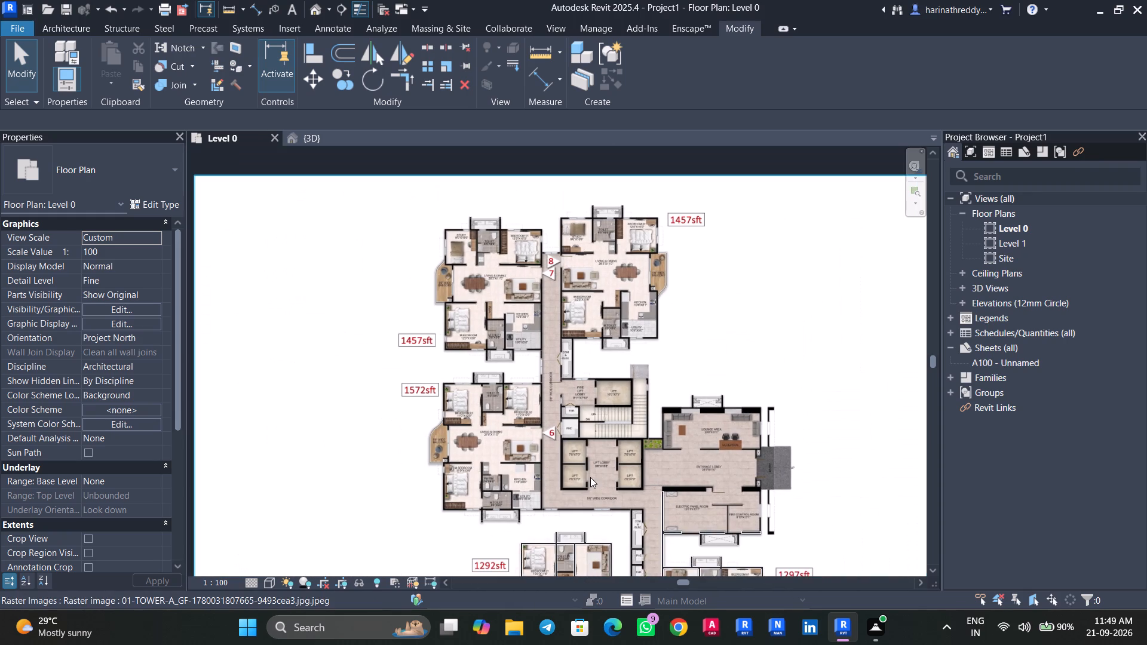
pyautogui.scroll(5, 590, 477)
pyautogui.moveTo(591, 477); pyautogui.dragTo(415, 420, button='middle')
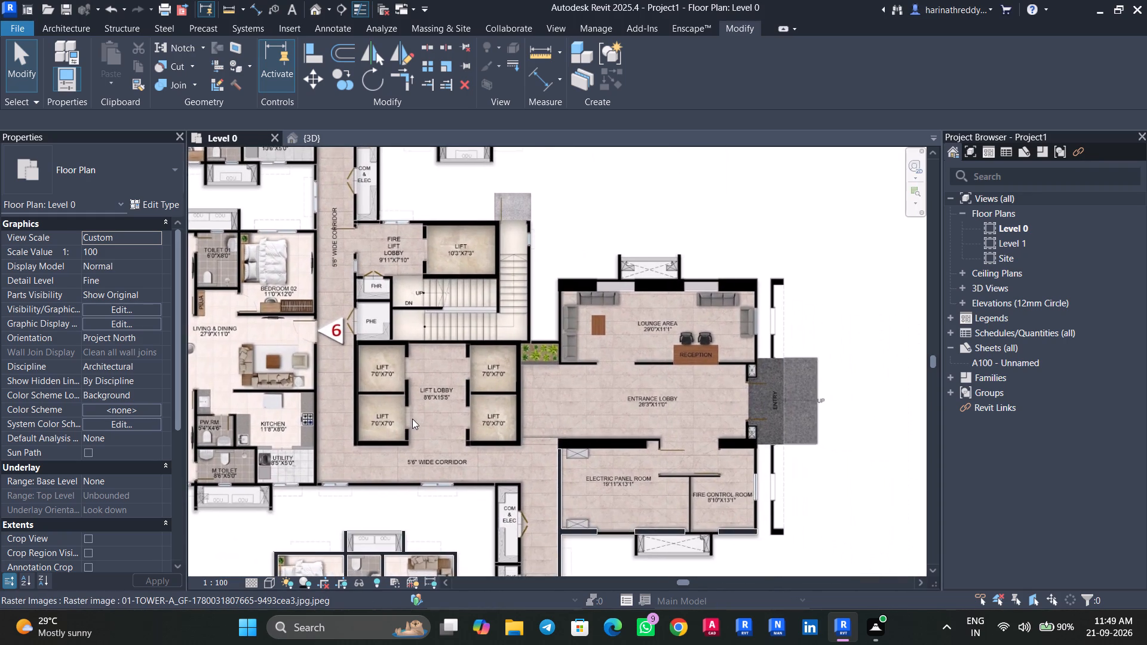
pyautogui.scroll(-3, 412, 419)
pyautogui.moveTo(412, 419); pyautogui.dragTo(392, 353, button='middle')
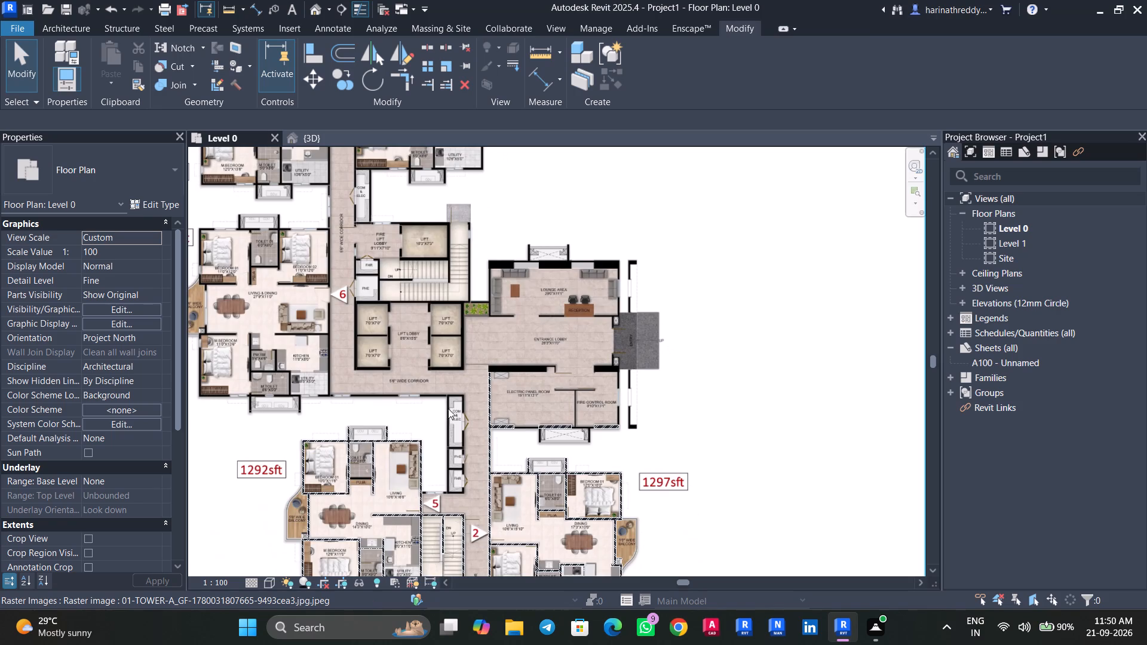
pyautogui.scroll(-4, 517, 490)
pyautogui.moveTo(517, 490); pyautogui.dragTo(514, 464, button='middle')
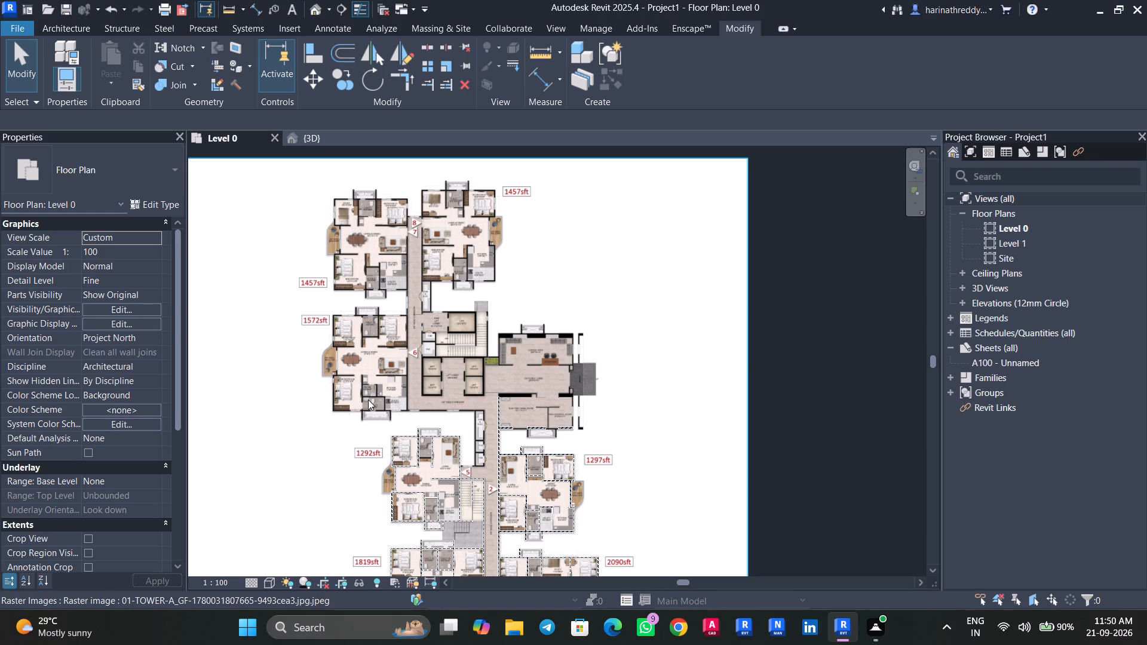
# Gauge the thickness of the 5'6" wide corridor's exterior wall between its two windows with Scale, without rescaling the image.
pyautogui.scroll(4, 378, 423)
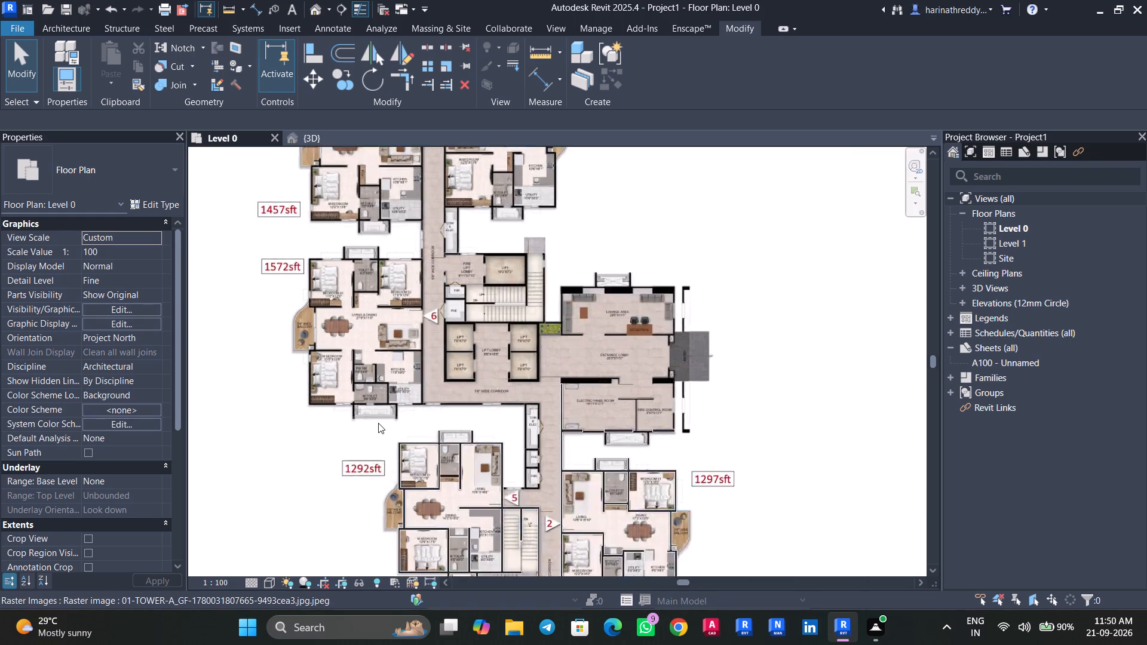
pyautogui.scroll(10, 378, 423)
pyautogui.scroll(1, 499, 385)
pyautogui.moveTo(499, 385); pyautogui.dragTo(387, 489, button='middle')
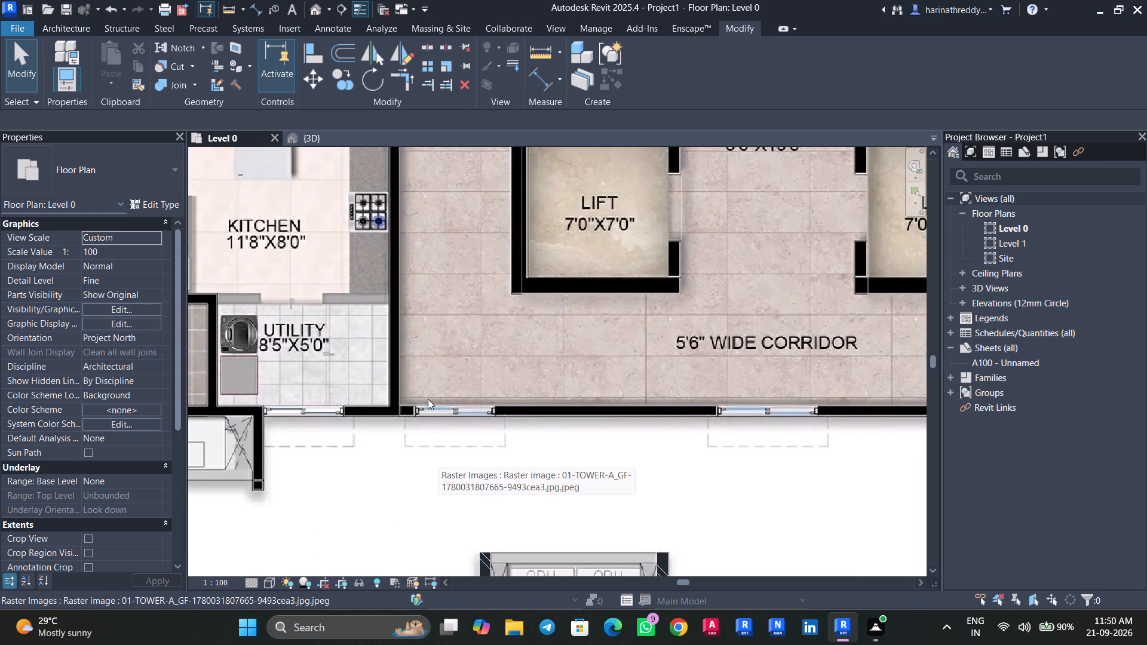
pyautogui.click(605, 273)
pyautogui.click(452, 69)
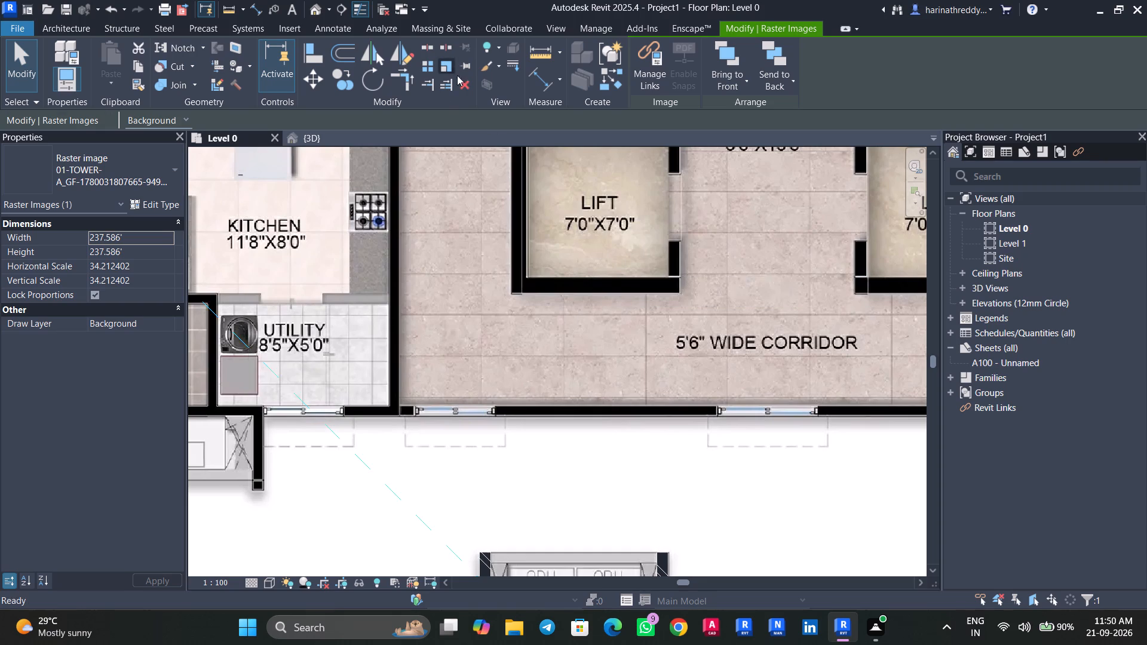
pyautogui.scroll(8, 585, 414)
pyautogui.click(585, 423)
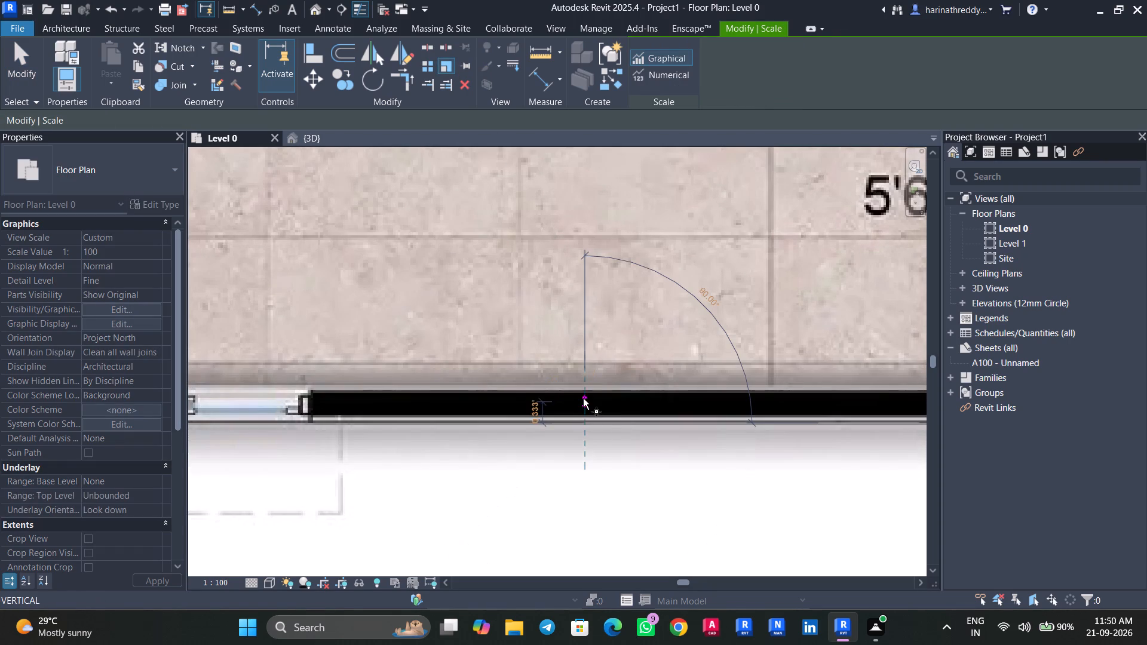
pyautogui.press('Escape')
# Examine the plan from the flat's M.Bedroom along the 5'6" wide corridor's exterior wall to the COM & ELEC, PHE and FHR shafts.
pyautogui.scroll(-8, 583, 389)
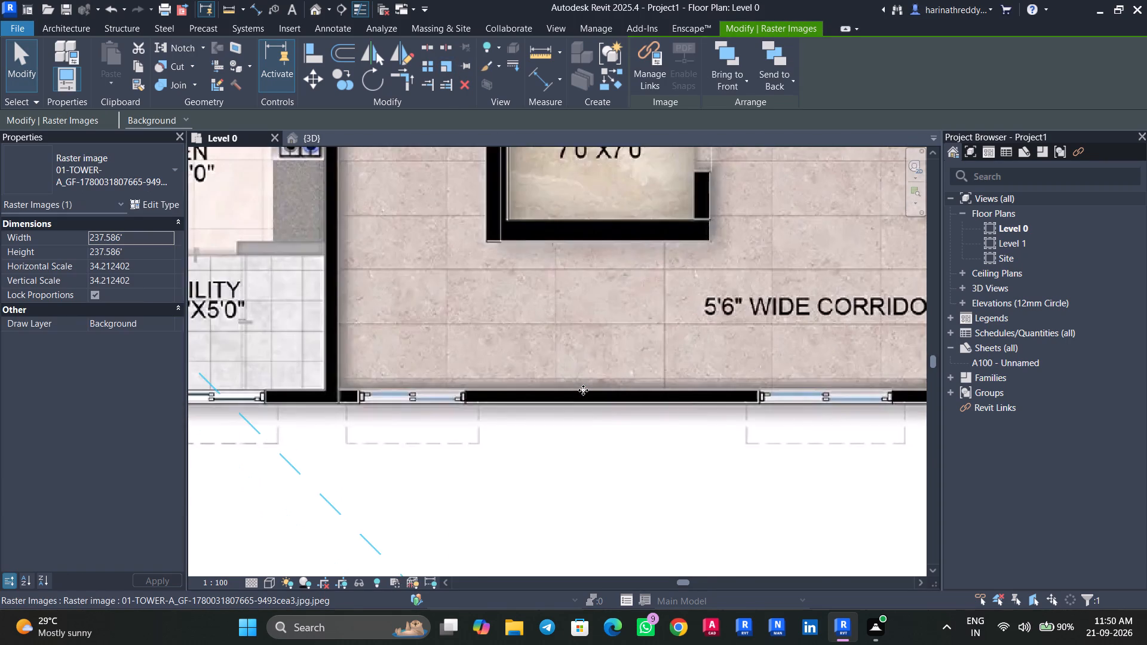
pyautogui.scroll(-6, 583, 390)
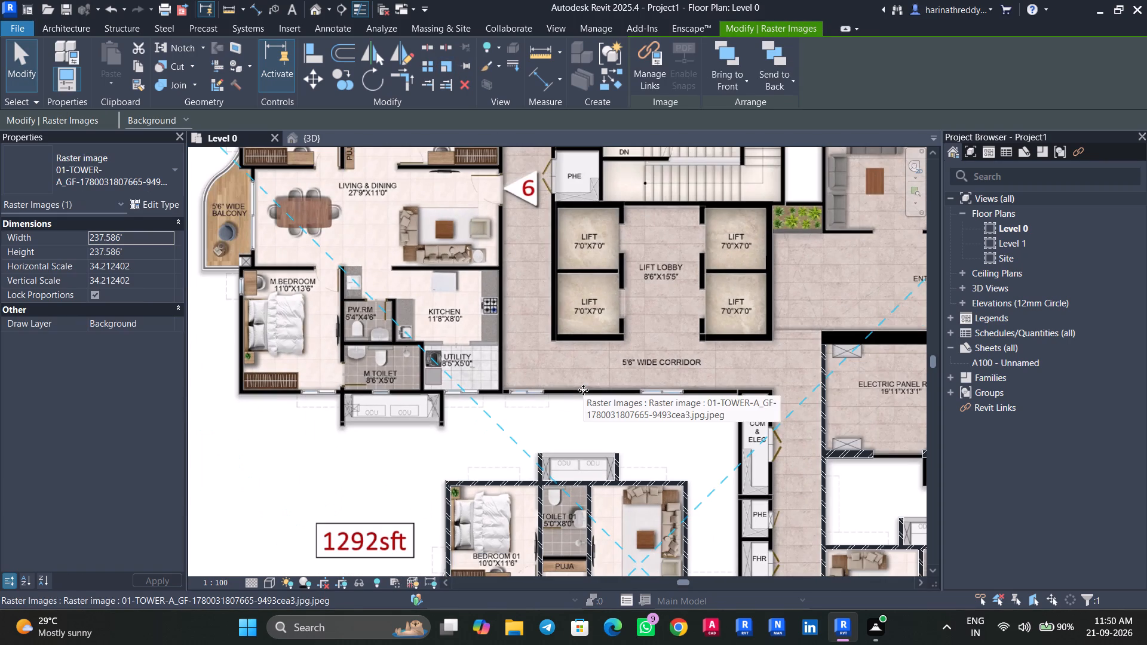
pyautogui.press('Escape')
pyautogui.write('WA')
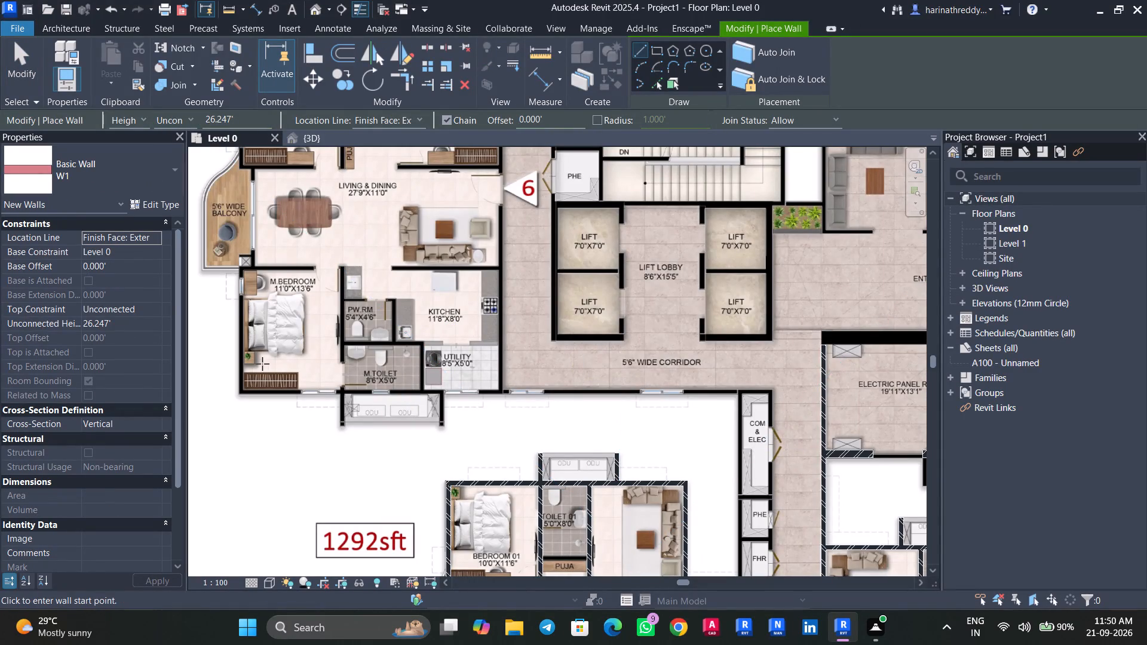
pyautogui.scroll(-1, 260, 366)
pyautogui.moveTo(260, 367); pyautogui.dragTo(411, 380, button='middle')
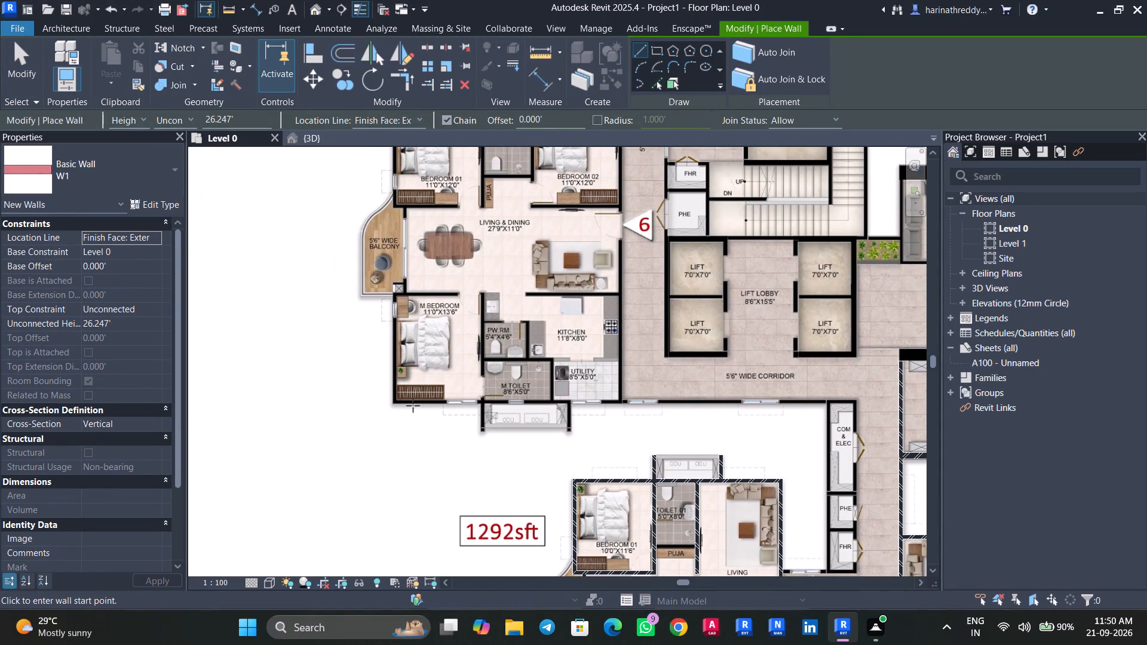
pyautogui.scroll(8, 422, 407)
pyautogui.moveTo(591, 408); pyautogui.dragTo(248, 403, button='middle')
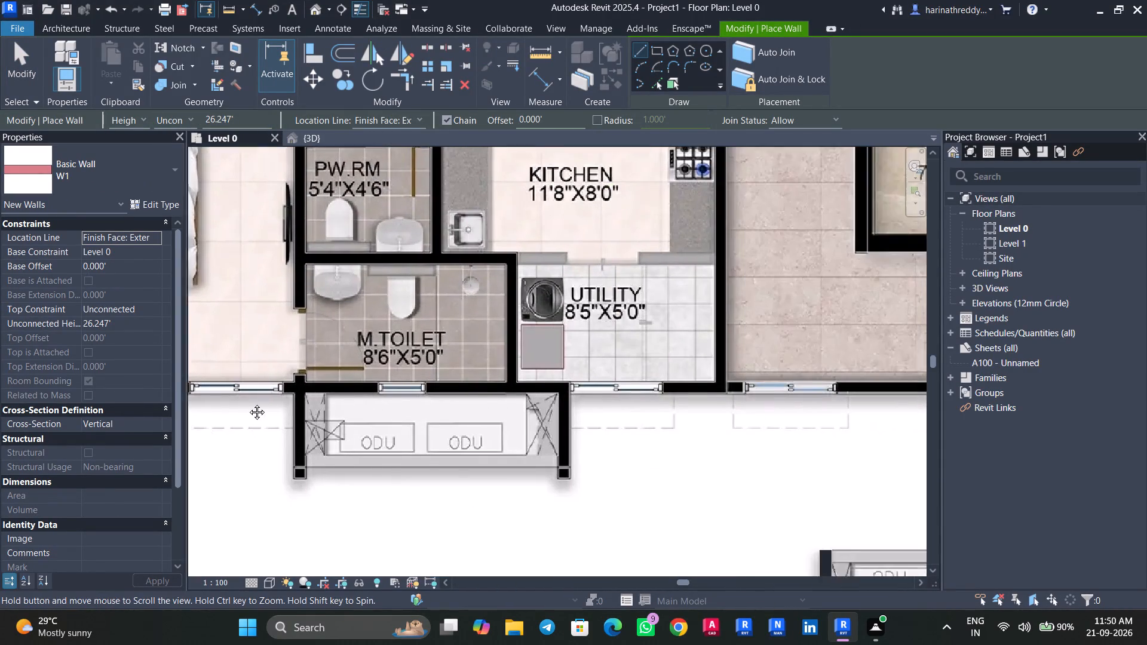
pyautogui.moveTo(248, 403); pyautogui.dragTo(195, 401, button='middle')
pyautogui.scroll(-1, 696, 434)
pyautogui.moveTo(696, 434); pyautogui.dragTo(353, 397, button='middle')
pyautogui.moveTo(622, 406); pyautogui.dragTo(368, 365, button='middle')
pyautogui.scroll(-2, 367, 359)
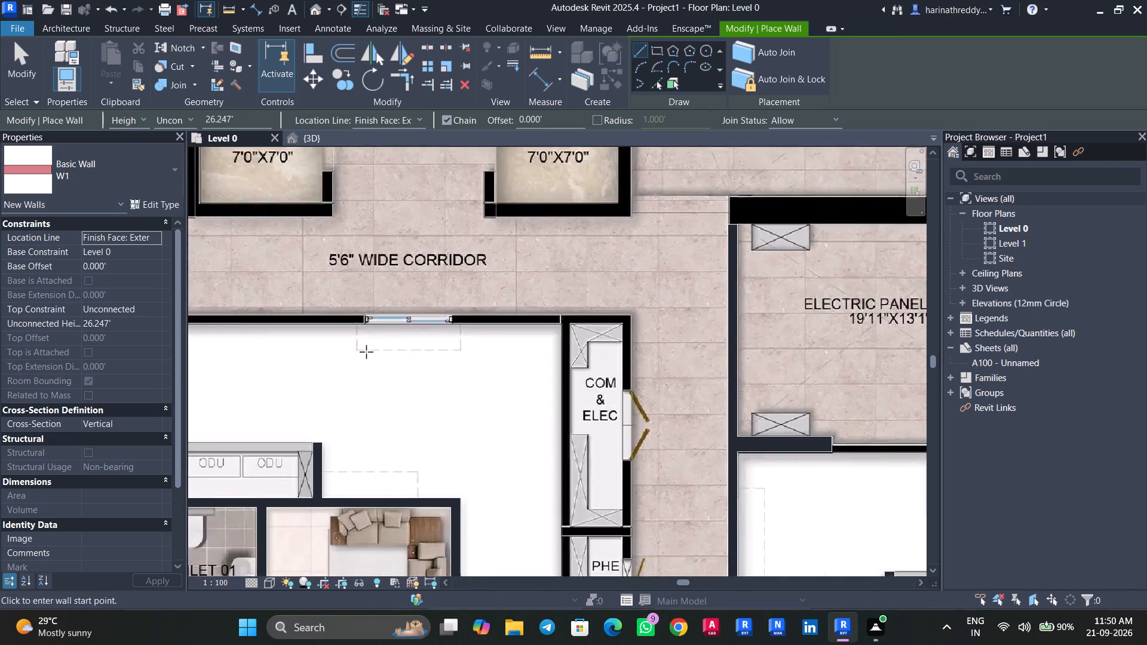
pyautogui.scroll(-2, 366, 352)
pyautogui.scroll(-1, 422, 403)
pyautogui.moveTo(422, 403); pyautogui.dragTo(433, 360, button='middle')
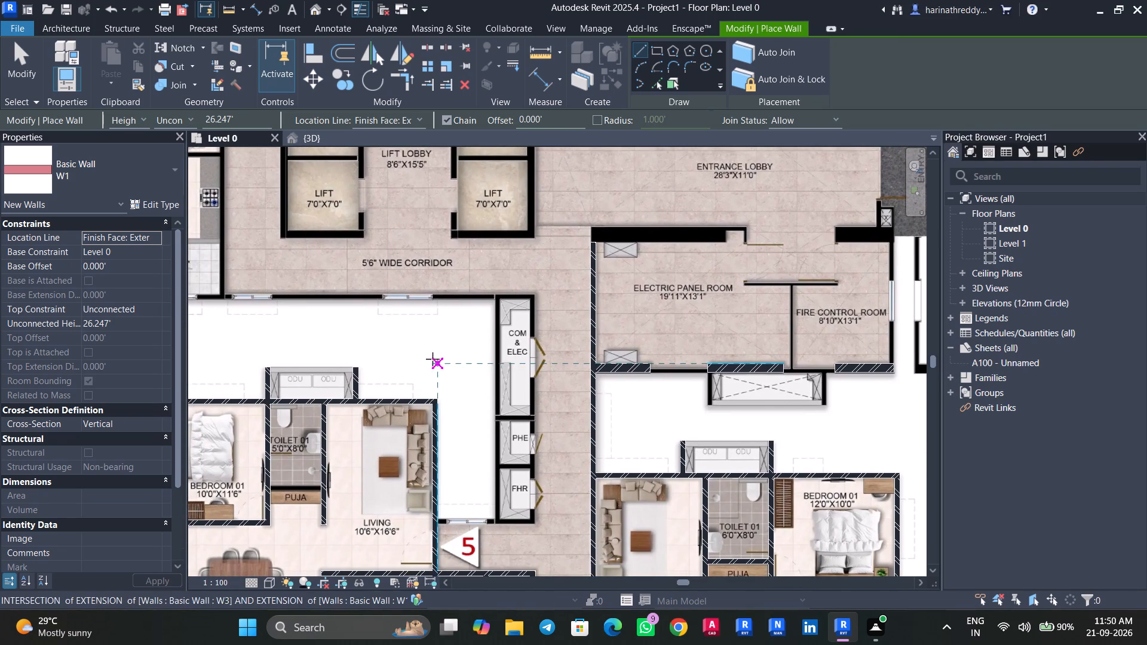
pyautogui.press('Escape')
pyautogui.press('Escape')
pyautogui.press('Escape')
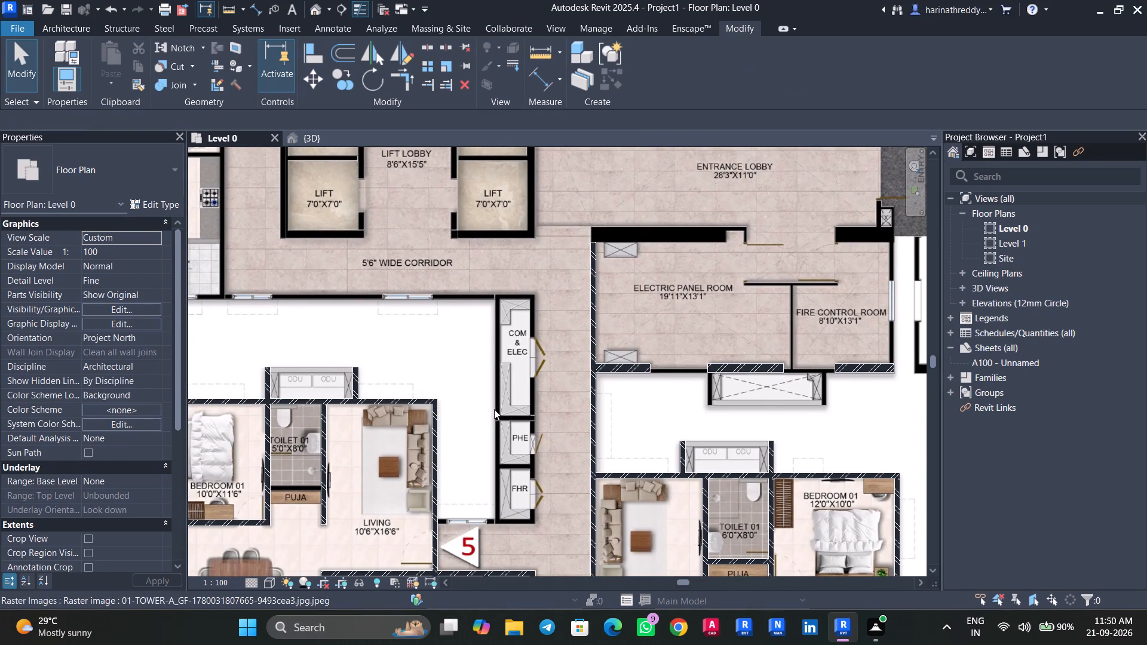
# Gauge the thickness of the COM & ELEC shaft's corridor-side wall with Scale, without rescaling the image.
pyautogui.click(493, 361)
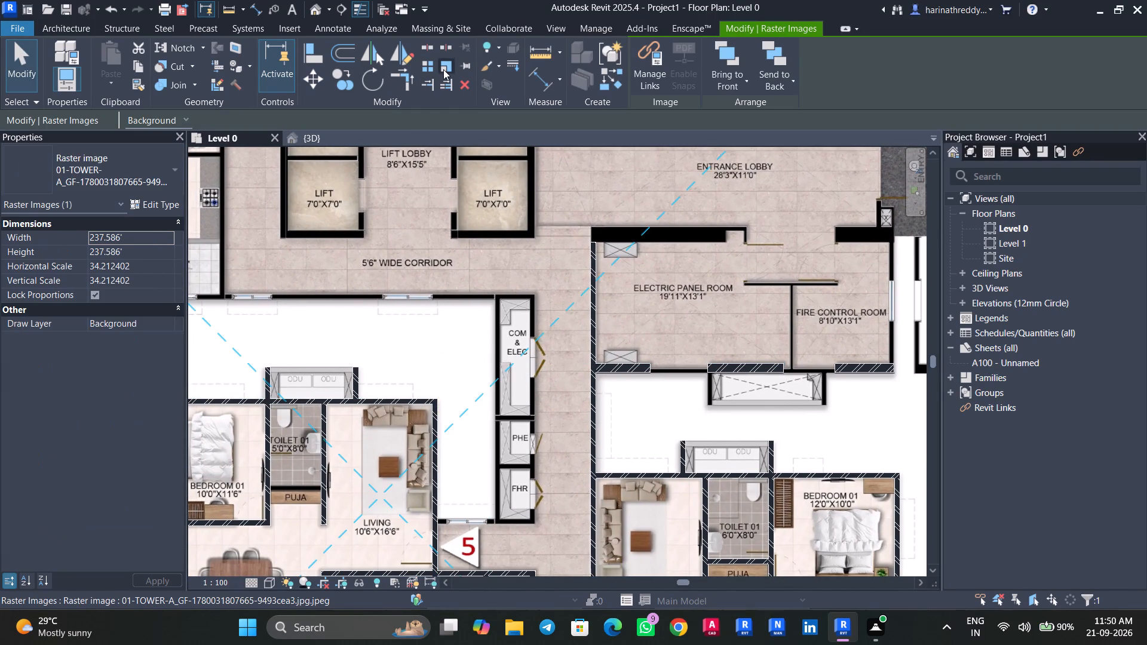
pyautogui.click(443, 70)
pyautogui.scroll(9, 522, 339)
pyautogui.scroll(4, 552, 294)
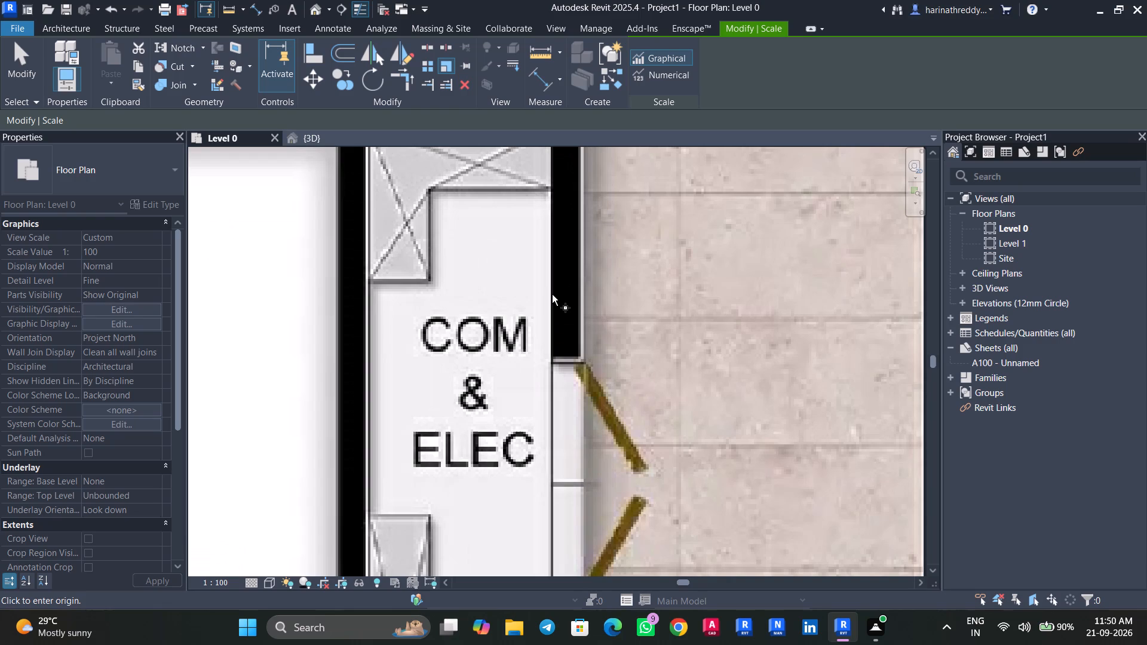
pyautogui.click(552, 293)
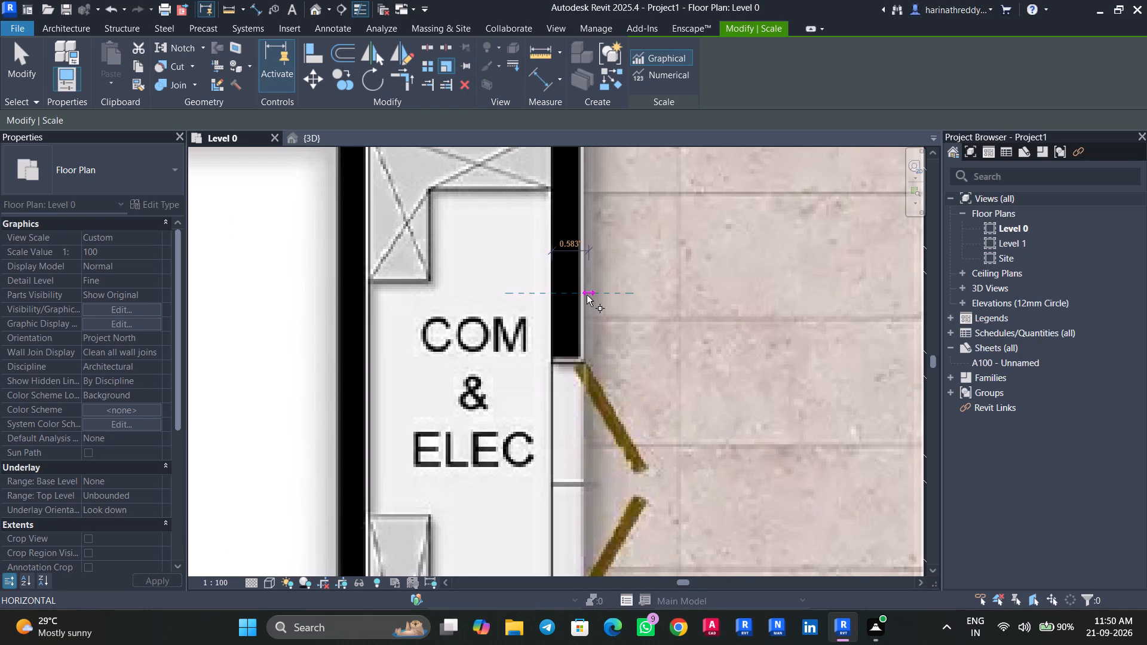
pyautogui.press('Escape')
pyautogui.scroll(-11, 529, 323)
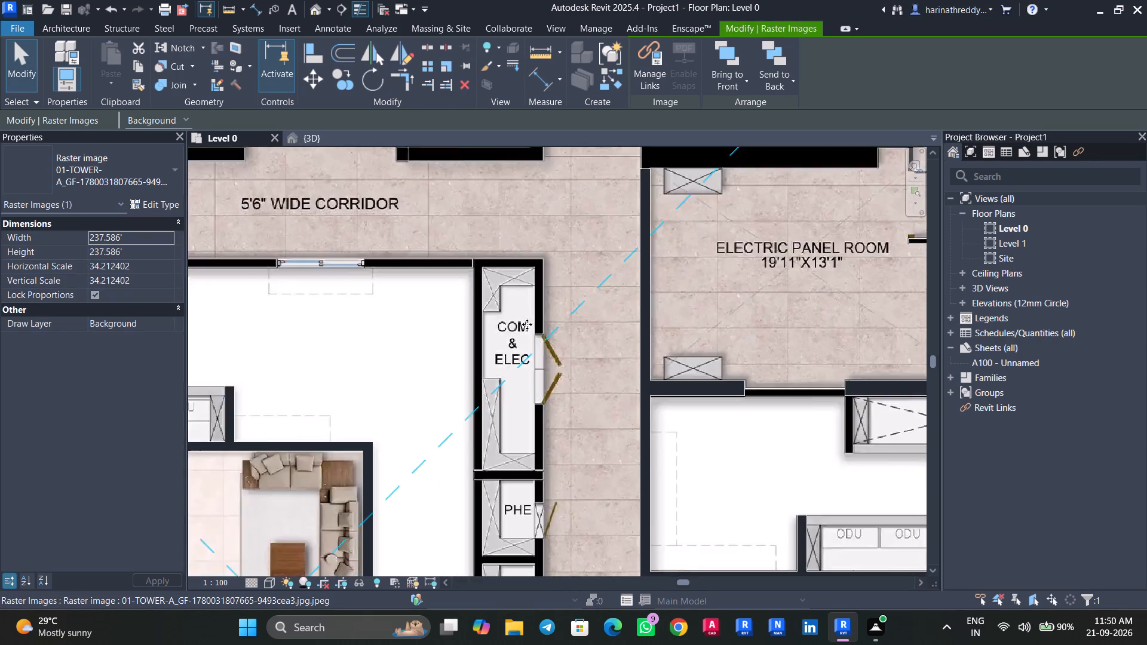
pyautogui.scroll(-3, 527, 324)
pyautogui.press('Escape')
# Draw a W1 wall from the 1292 sft flat's Living side wall, along the window near entrance 5, to the FHR shaft's outer corner.
pyautogui.write('WA')
pyautogui.scroll(5, 495, 495)
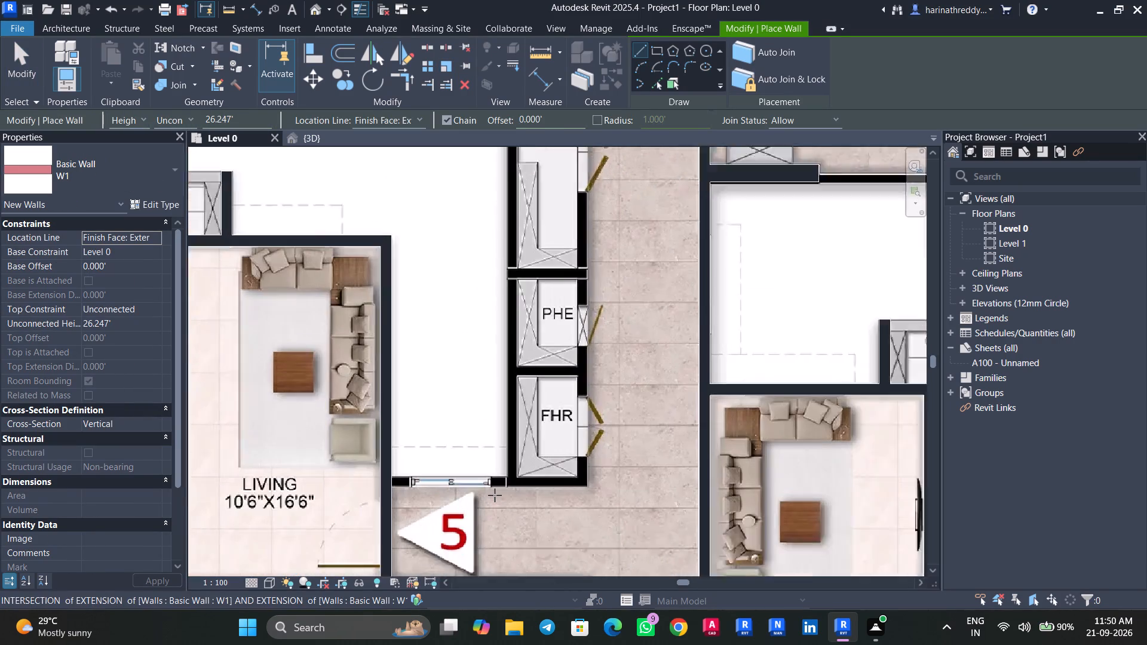
pyautogui.scroll(2, 495, 495)
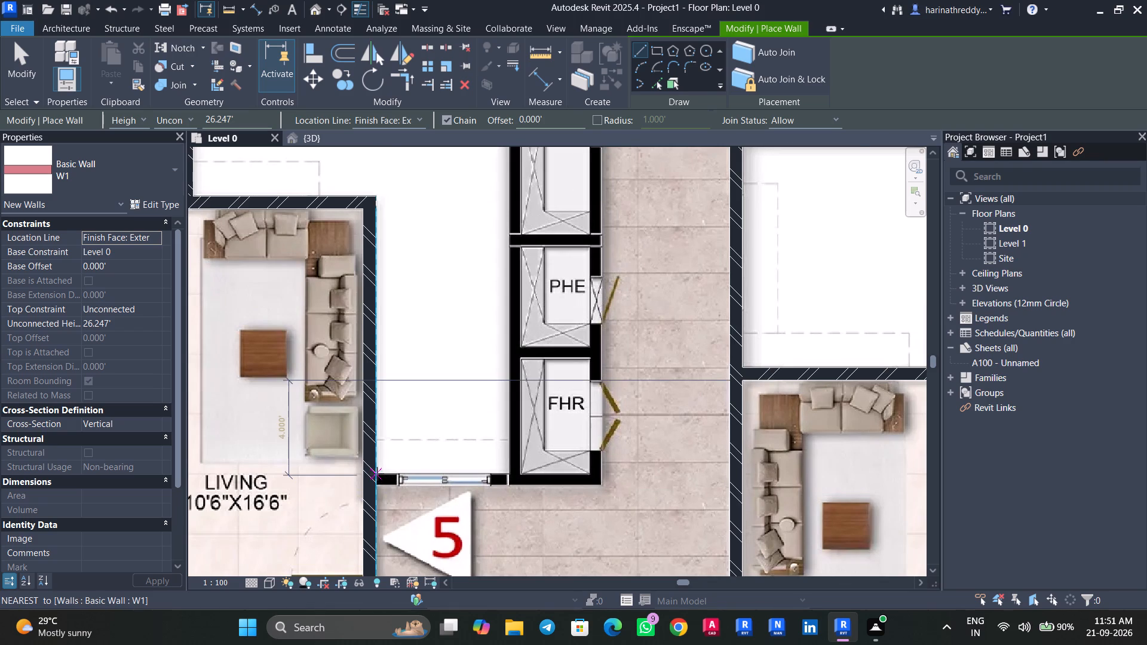
pyautogui.scroll(6, 377, 474)
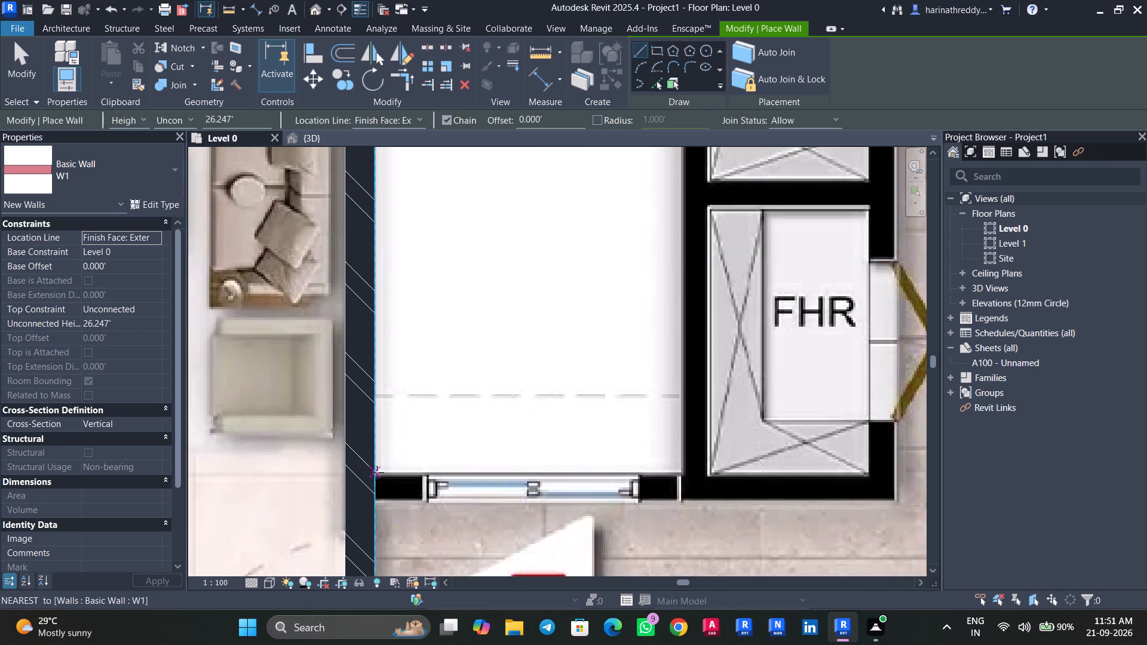
pyautogui.click(377, 472)
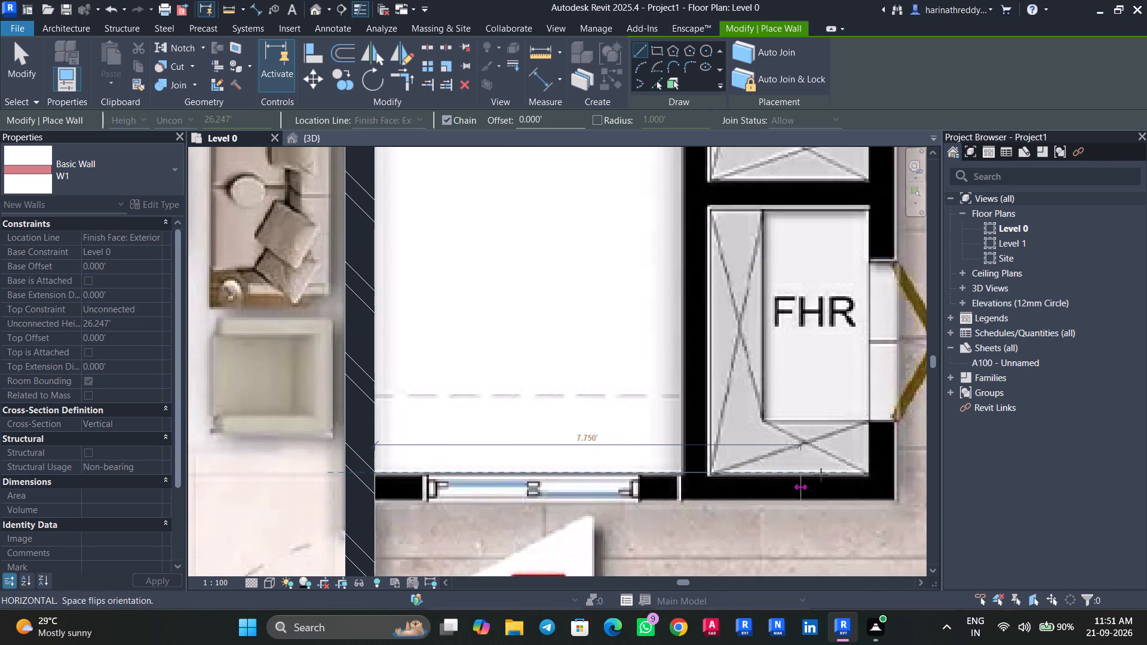
pyautogui.click(895, 475)
pyautogui.press('Escape')
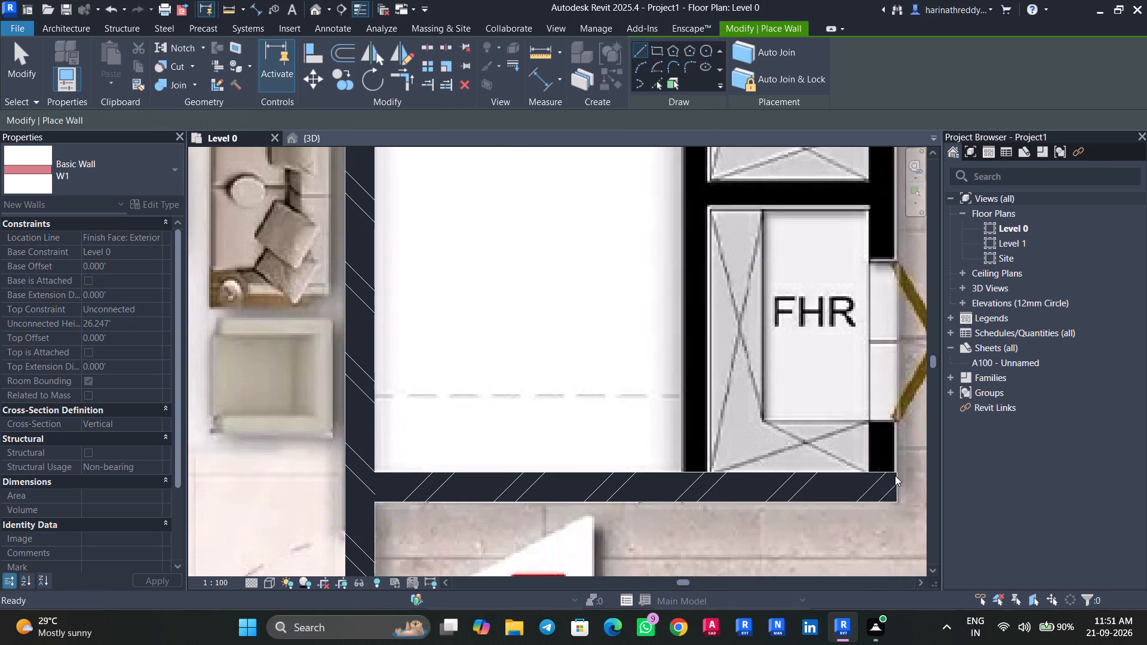
# Draw a W1 wall along the corridor side of the FHR, PHE and COM & ELEC shafts, flipped to lie over the traced wall.
pyautogui.scroll(-4, 895, 474)
pyautogui.moveTo(895, 474); pyautogui.dragTo(703, 479, button='middle')
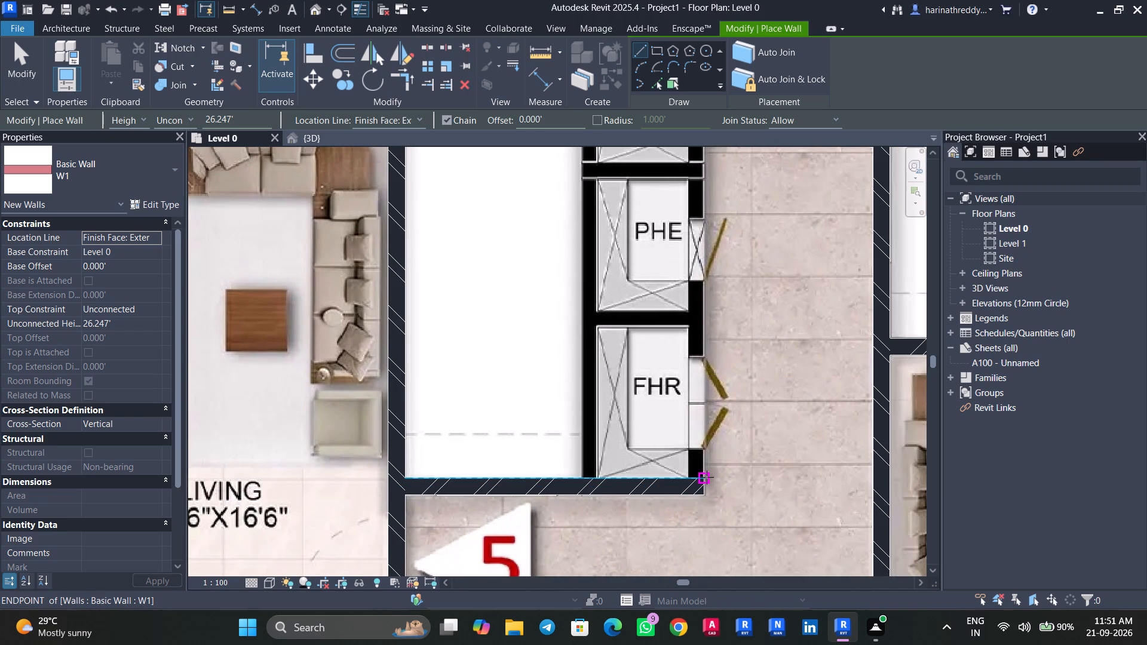
pyautogui.click(703, 477)
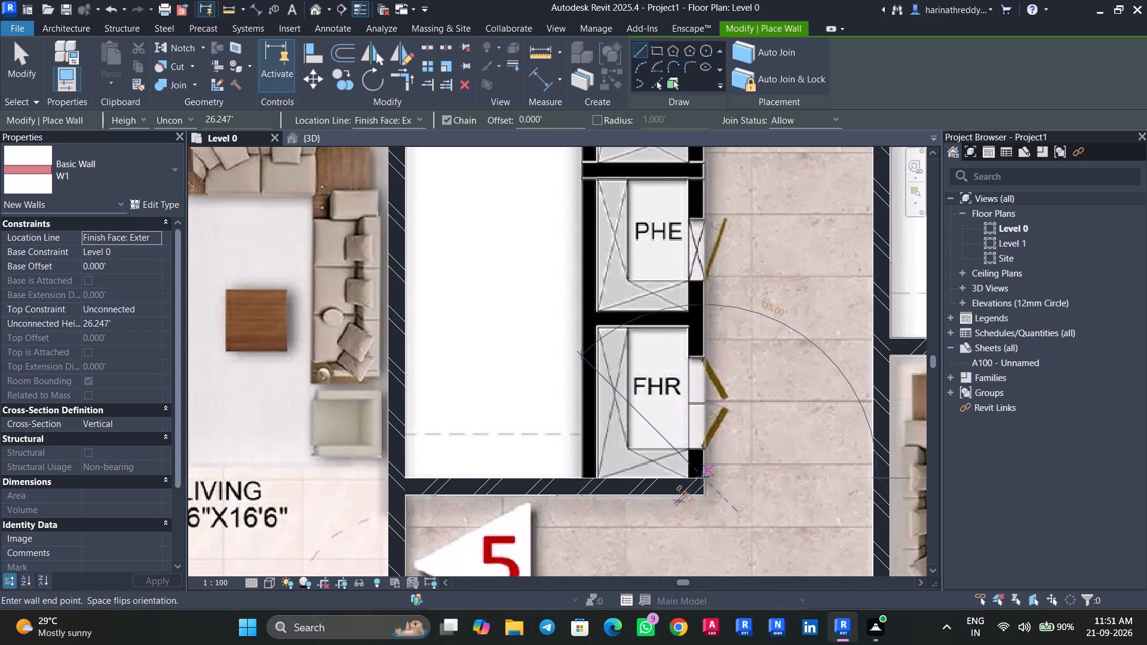
pyautogui.press('space')
pyautogui.scroll(-1, 698, 346)
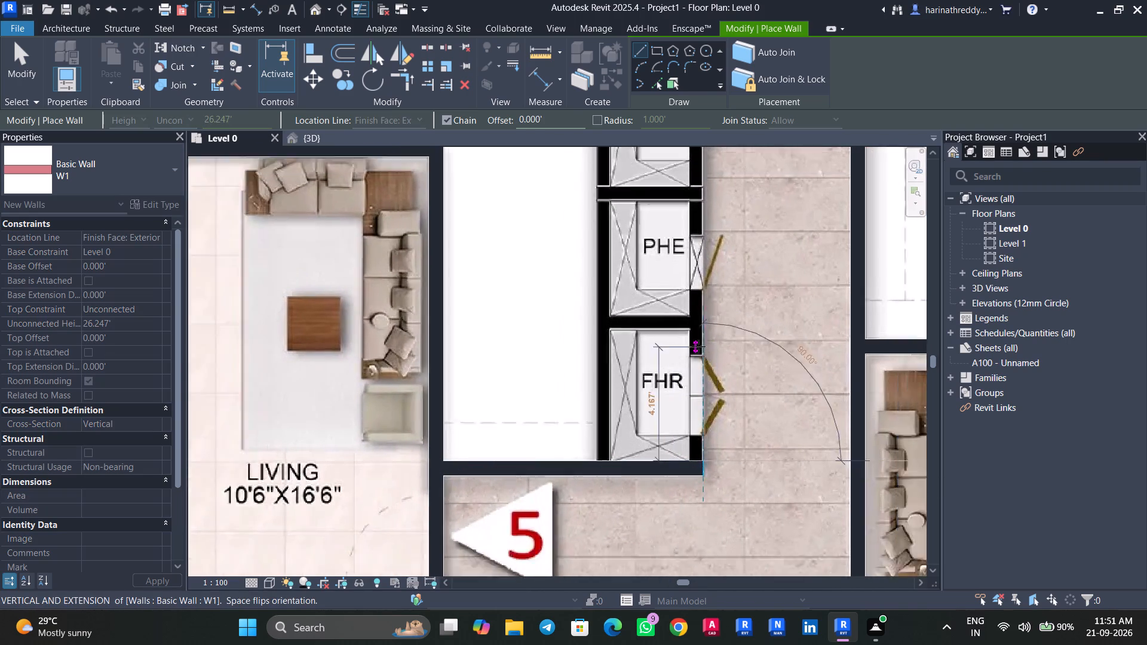
pyautogui.scroll(-4, 698, 346)
pyautogui.moveTo(698, 346); pyautogui.dragTo(705, 559, button='middle')
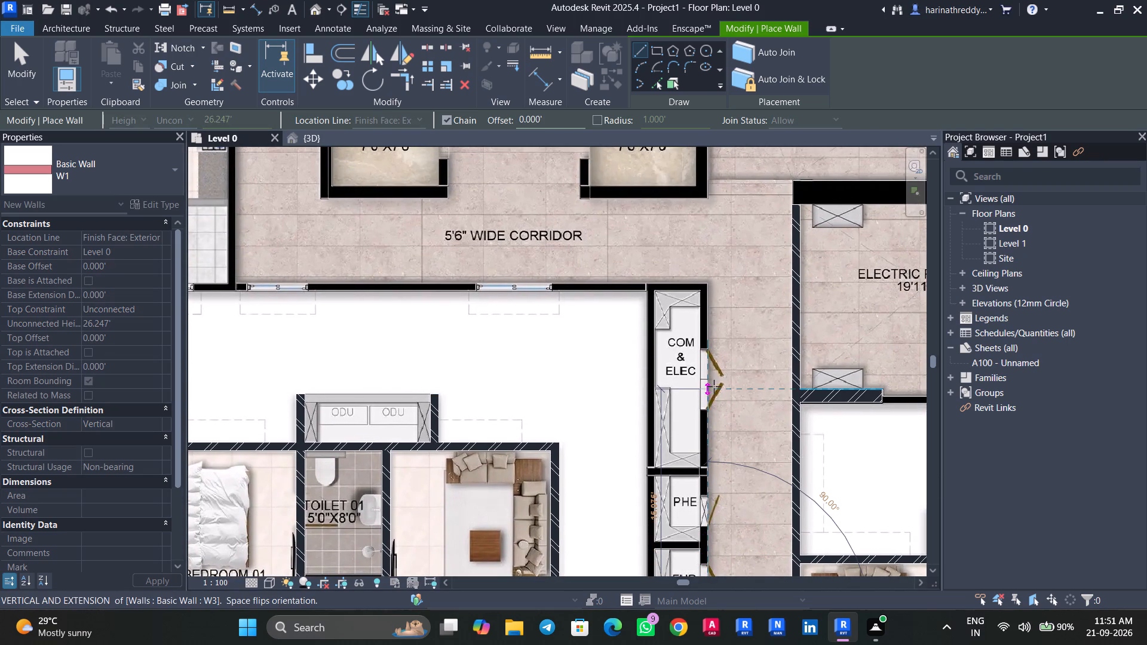
pyautogui.moveTo(714, 386); pyautogui.dragTo(735, 541, button='middle')
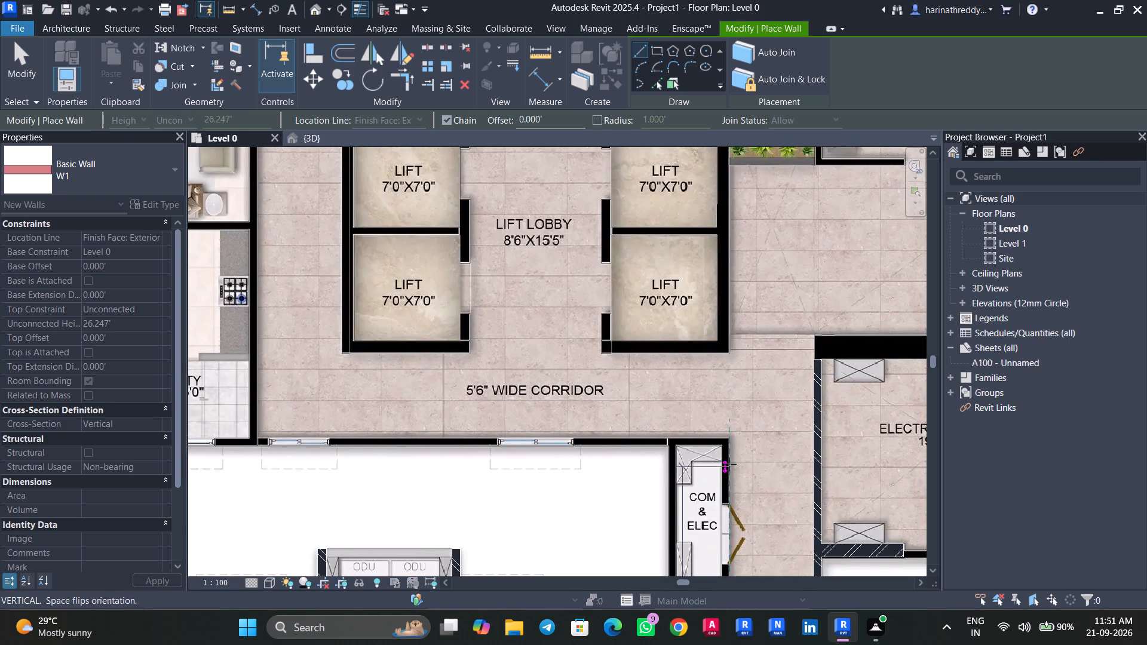
pyautogui.scroll(8, 727, 441)
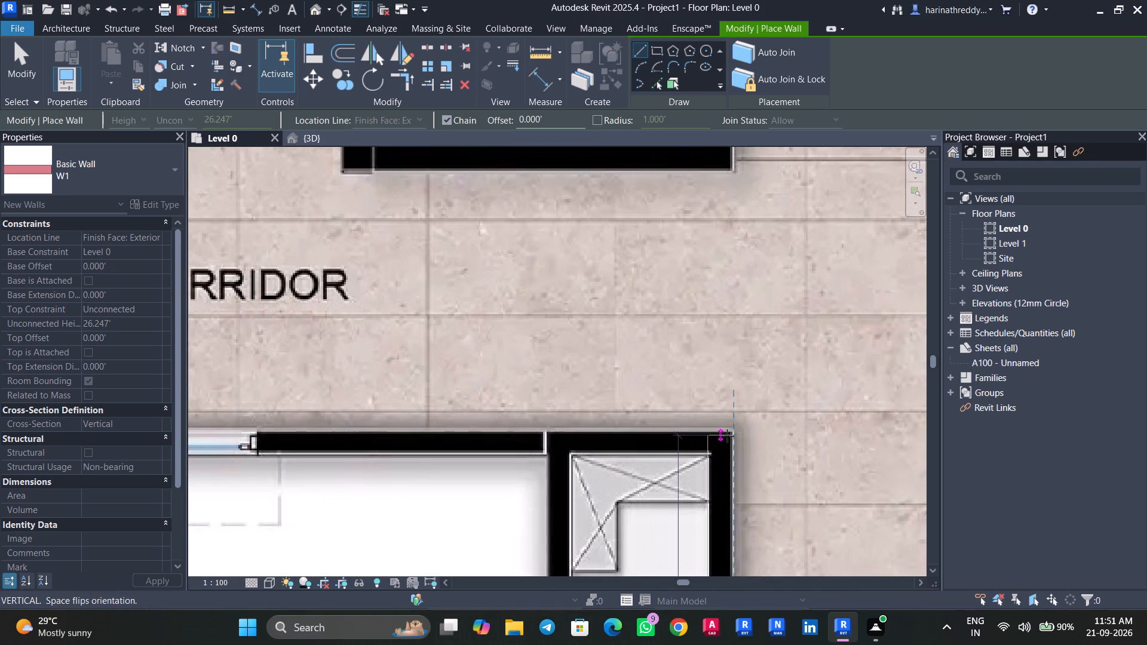
pyautogui.click(728, 433)
pyautogui.press('Escape')
# Draw a W1 wall along the open-area side of the shafts, from the wall below FHR to the COM & ELEC shaft's far corner.
pyautogui.scroll(-5, 728, 465)
pyautogui.moveTo(728, 468); pyautogui.dragTo(726, 468, button='middle')
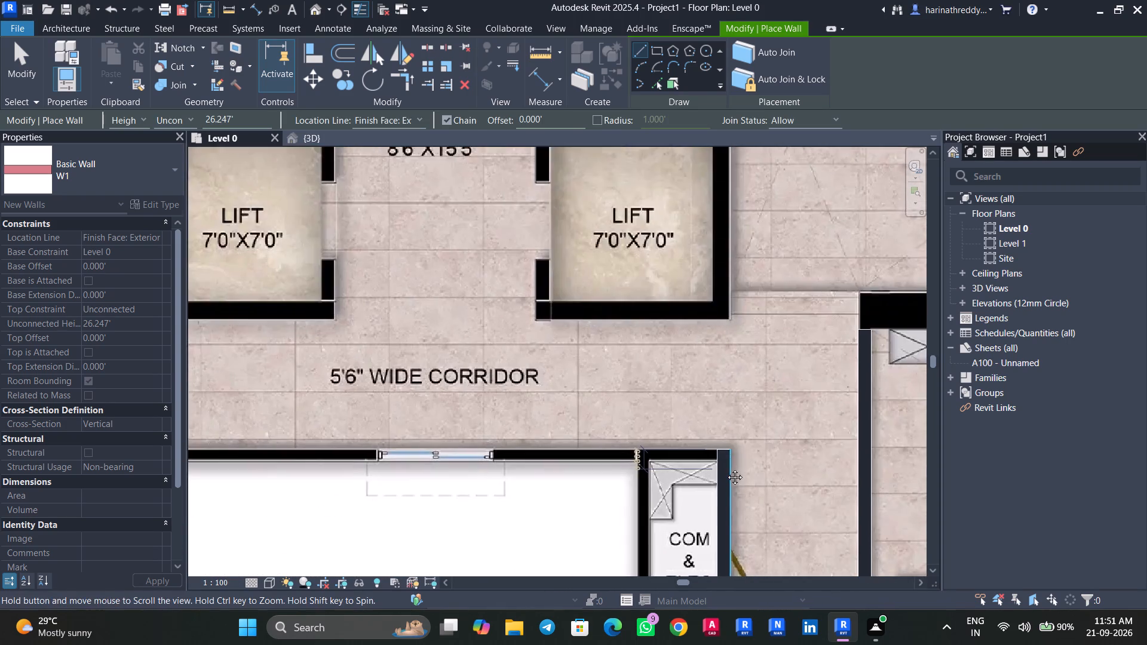
pyautogui.moveTo(726, 468); pyautogui.dragTo(700, 314, button='middle')
pyautogui.moveTo(709, 404); pyautogui.dragTo(674, 227, button='middle')
pyautogui.moveTo(660, 354); pyautogui.dragTo(656, 171, button='middle')
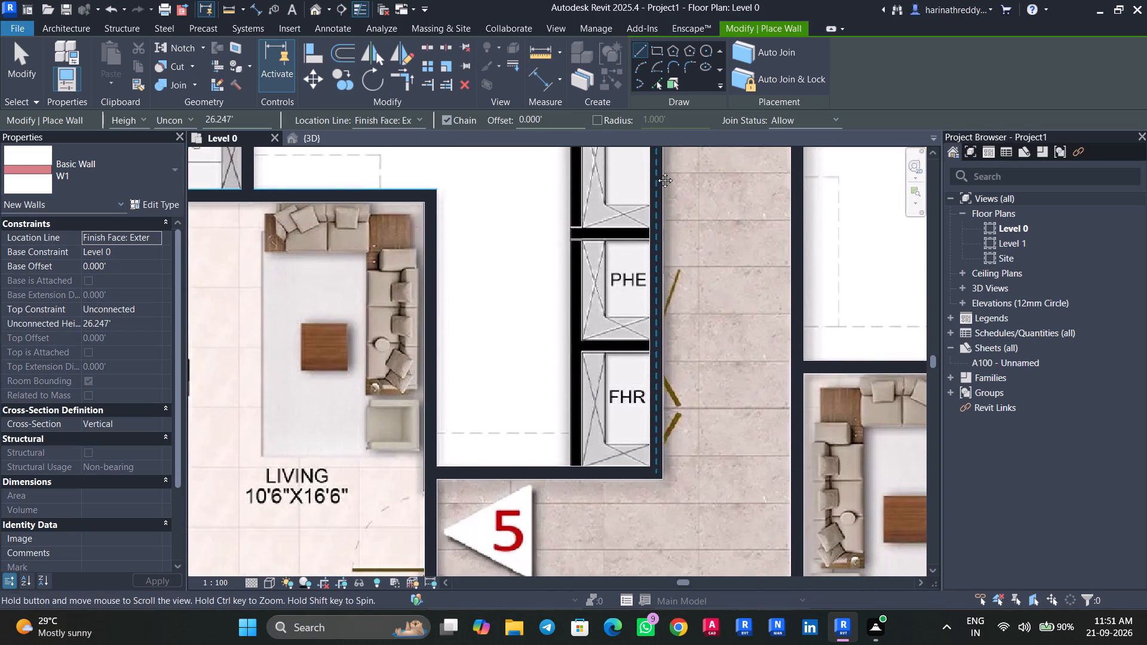
pyautogui.moveTo(656, 171); pyautogui.dragTo(656, 171, button='middle')
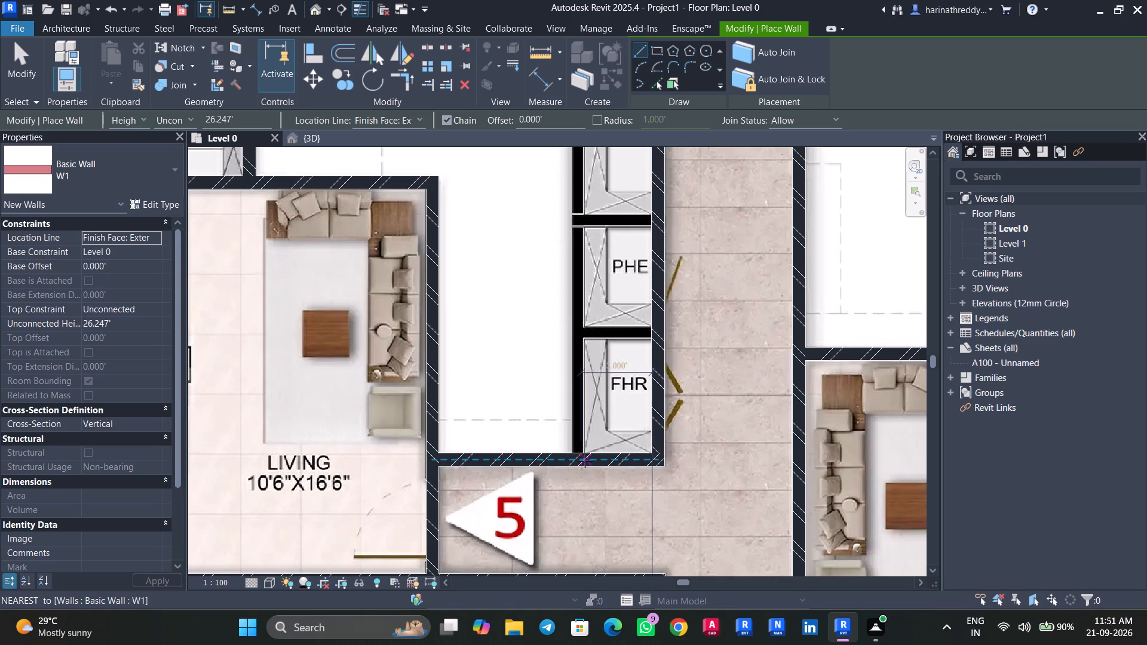
pyautogui.scroll(7, 579, 454)
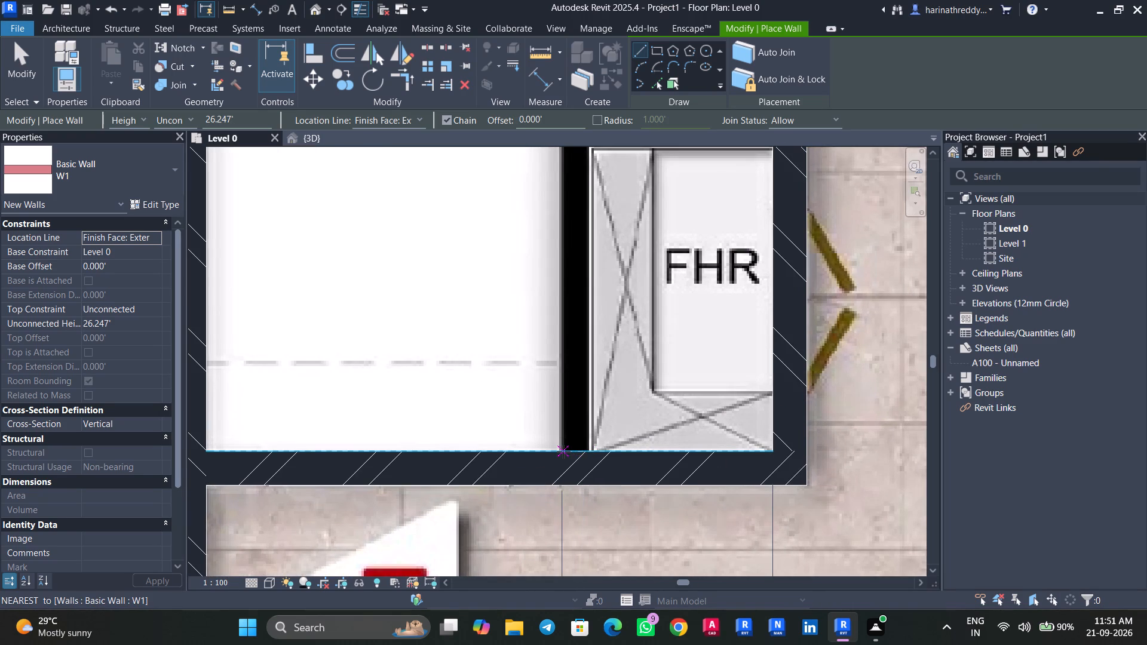
pyautogui.click(560, 451)
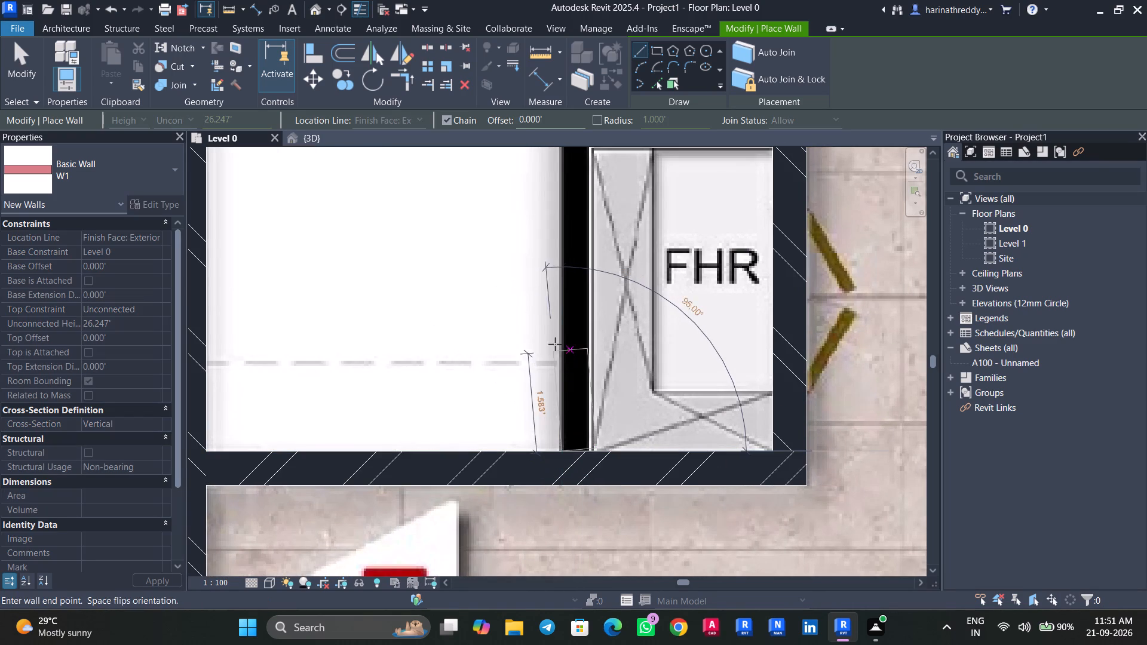
pyautogui.moveTo(568, 315); pyautogui.dragTo(563, 644, button='middle')
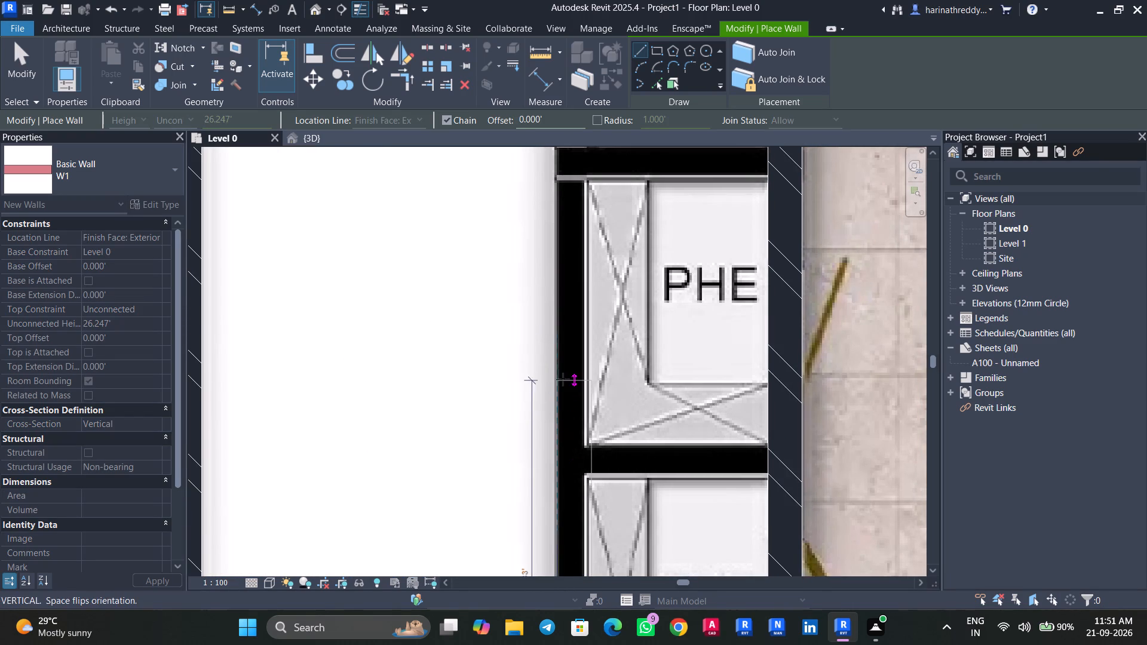
pyautogui.moveTo(564, 377); pyautogui.dragTo(579, 644, button='middle')
pyautogui.moveTo(566, 406); pyautogui.dragTo(576, 463, button='middle')
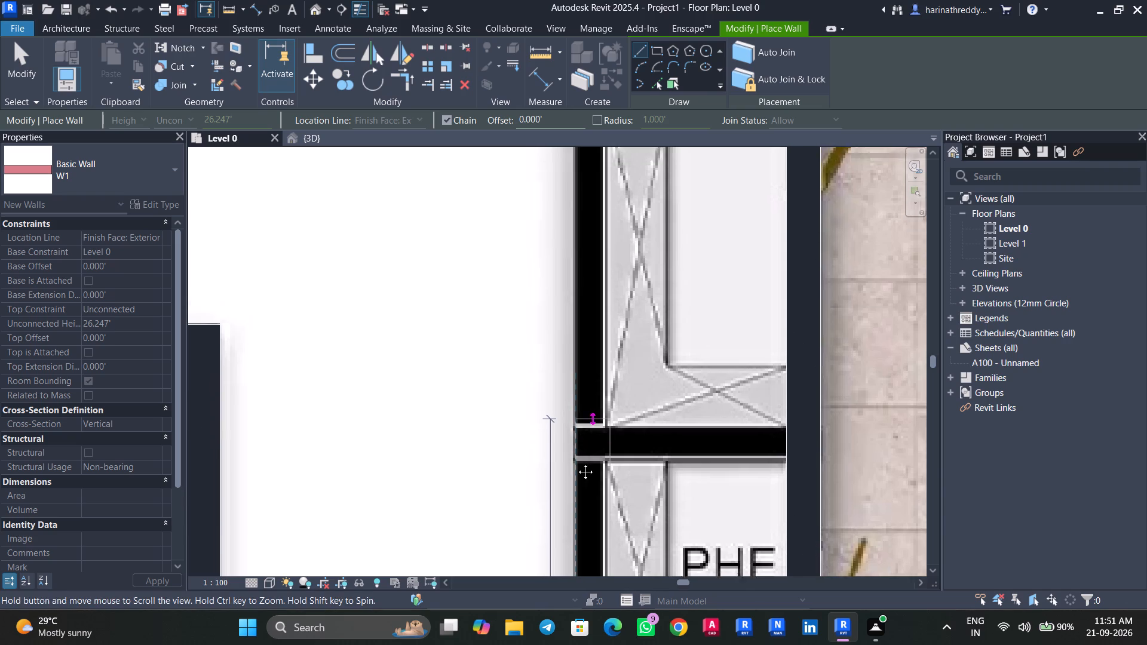
pyautogui.moveTo(576, 463); pyautogui.dragTo(587, 644, button='middle')
pyautogui.scroll(-2, 592, 337)
pyautogui.moveTo(592, 337); pyautogui.dragTo(603, 615, button='middle')
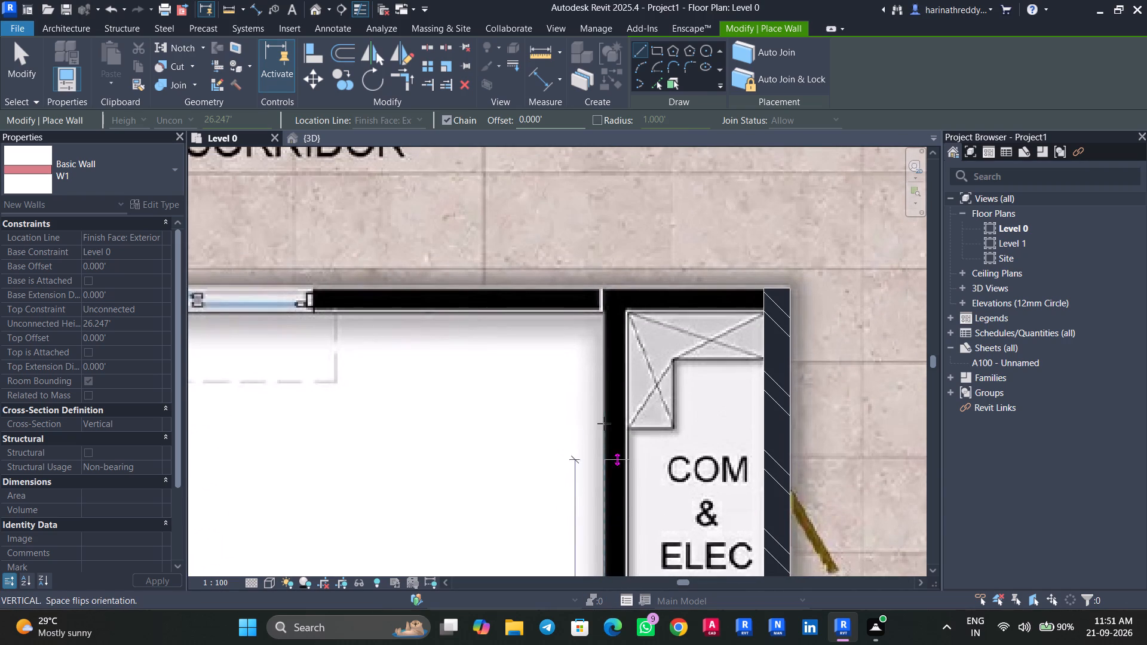
pyautogui.click(610, 290)
pyautogui.press('Escape')
pyautogui.press('Escape')
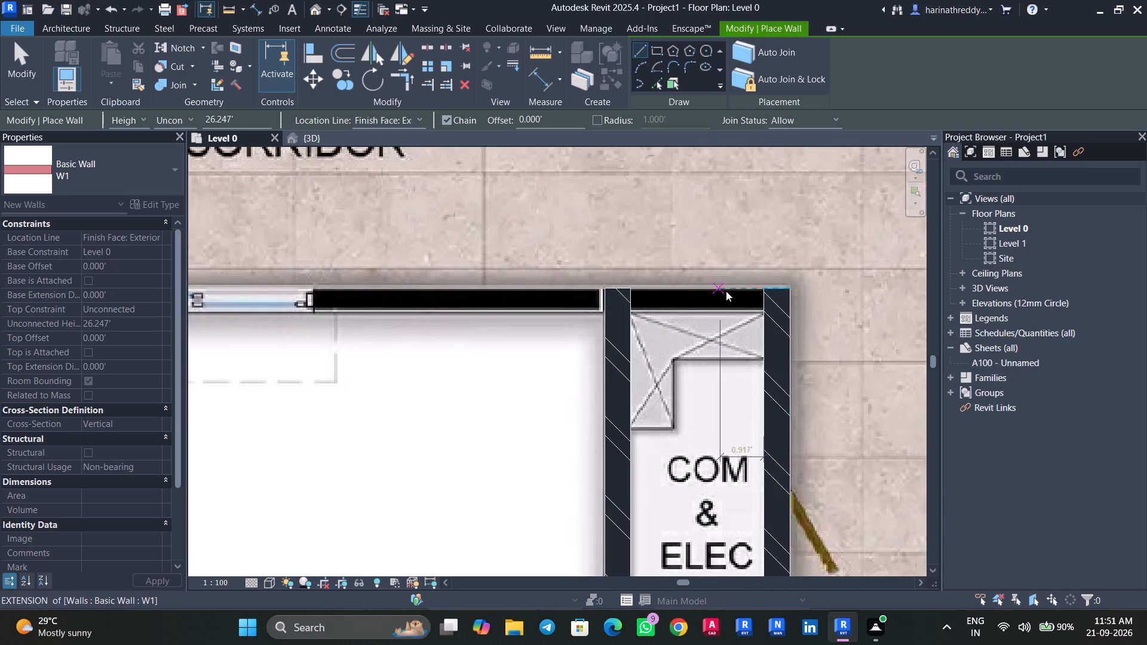
# Draw a flipped W1 wall across the COM & ELEC shaft's end facing the 5'6" wide corridor, joining its two side walls.
pyautogui.write('WA')
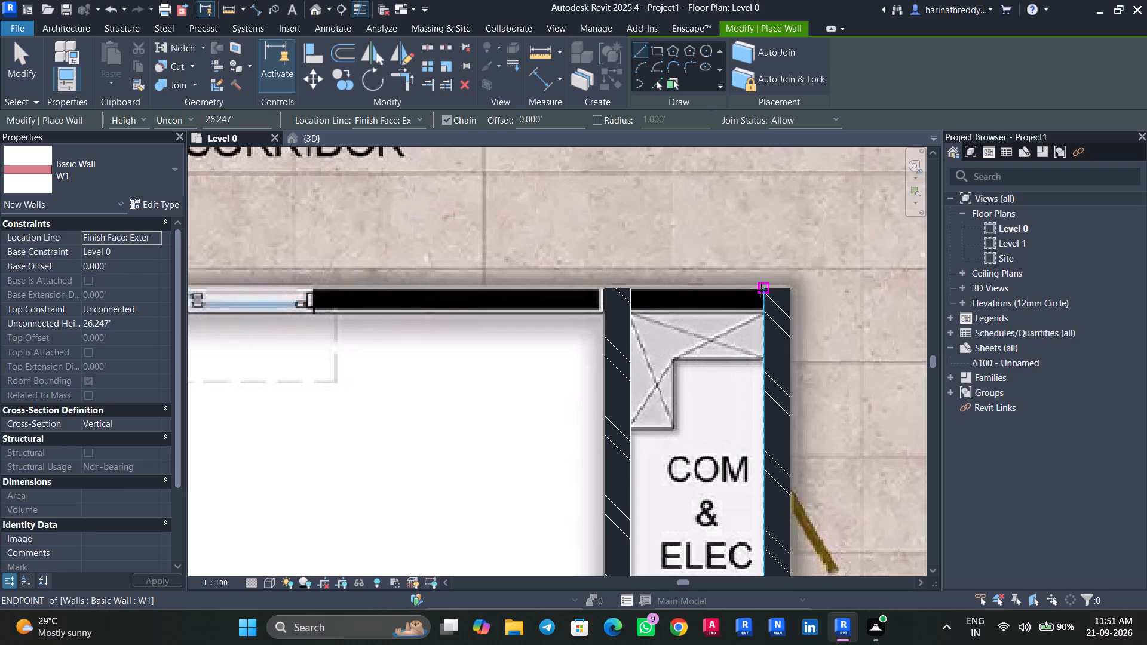
pyautogui.click(761, 290)
pyautogui.press('space')
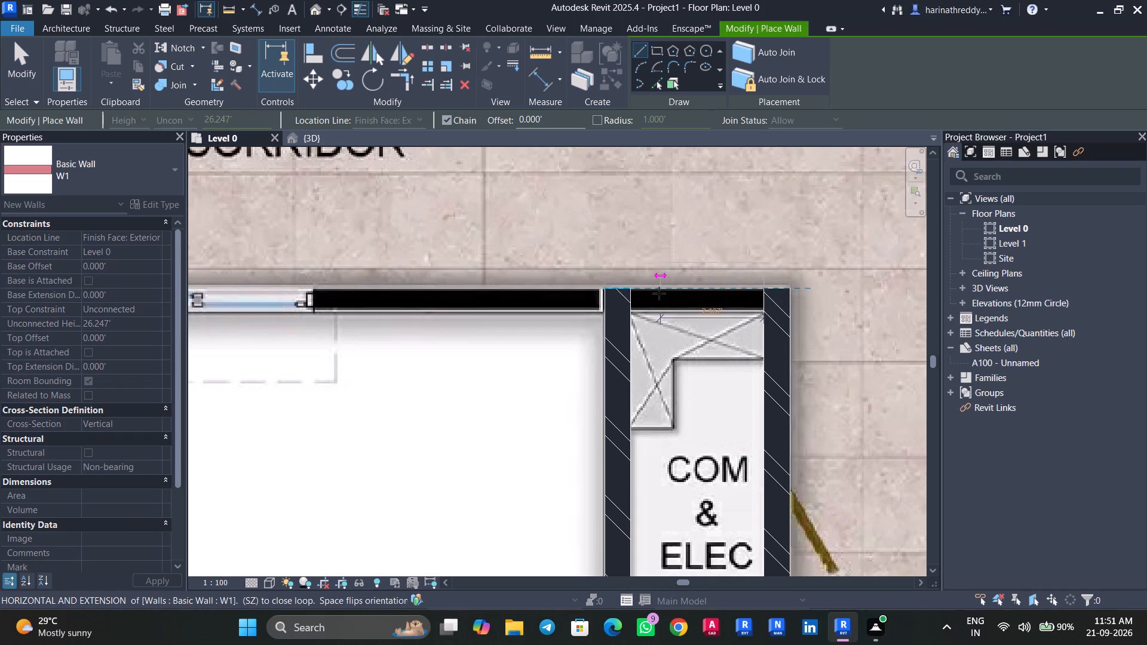
pyautogui.click(633, 294)
pyautogui.press('Escape')
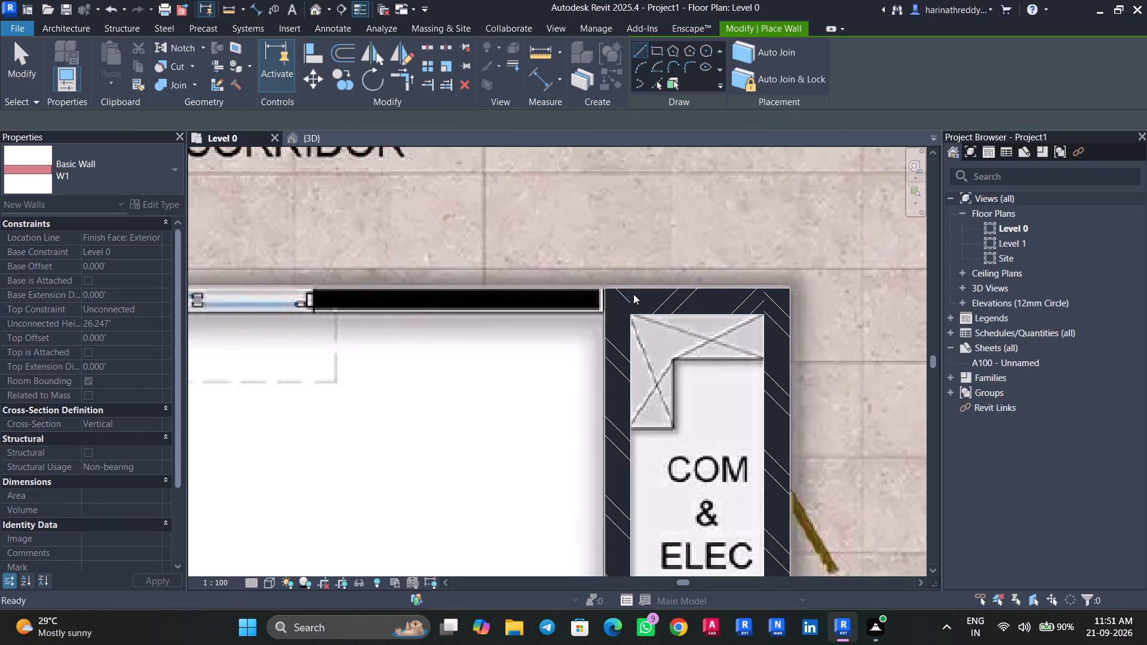
# Draw a W1 wall across the shafts between COM & ELEC and PHE, joining their corridor-side and open-area-side walls.
pyautogui.scroll(-1, 689, 391)
pyautogui.moveTo(690, 393); pyautogui.dragTo(633, 241, button='middle')
pyautogui.moveTo(663, 392); pyautogui.dragTo(621, 259, button='middle')
pyautogui.scroll(-1, 620, 259)
pyautogui.scroll(-2, 635, 374)
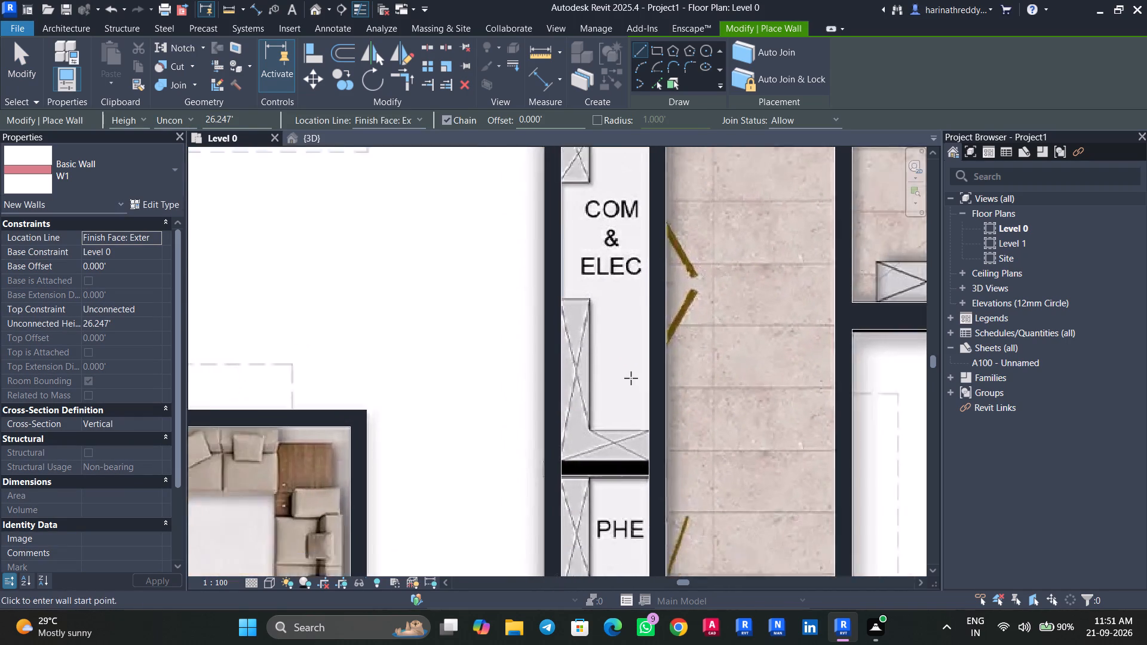
pyautogui.scroll(-1, 631, 378)
pyautogui.moveTo(624, 394); pyautogui.dragTo(587, 303, button='middle')
pyautogui.scroll(7, 609, 361)
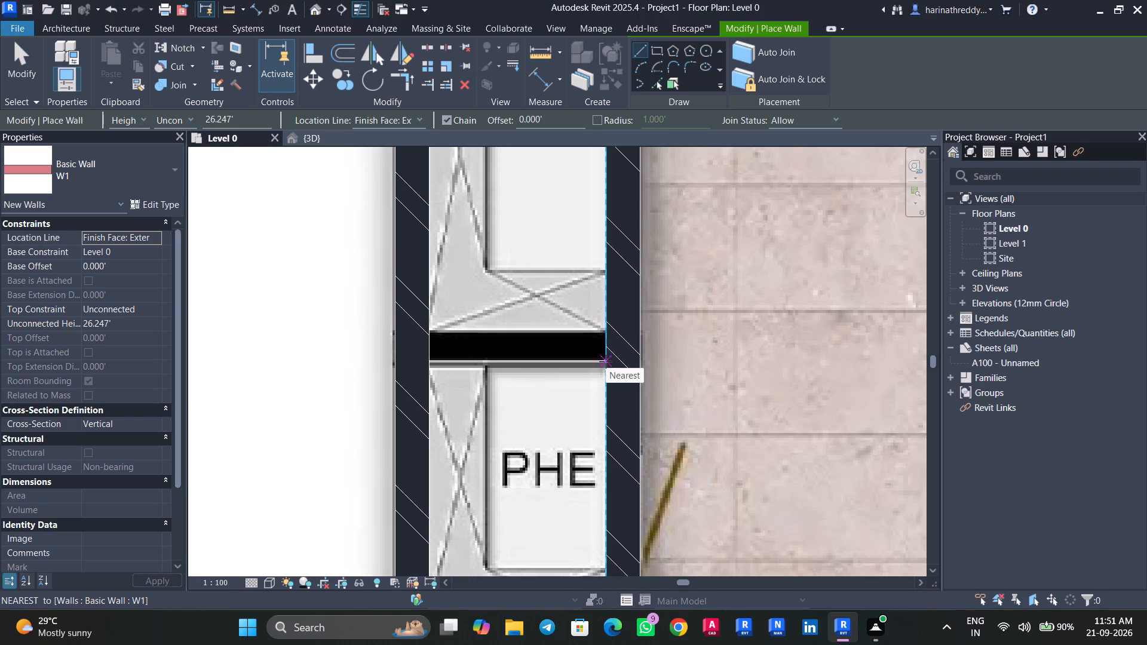
pyautogui.click(606, 364)
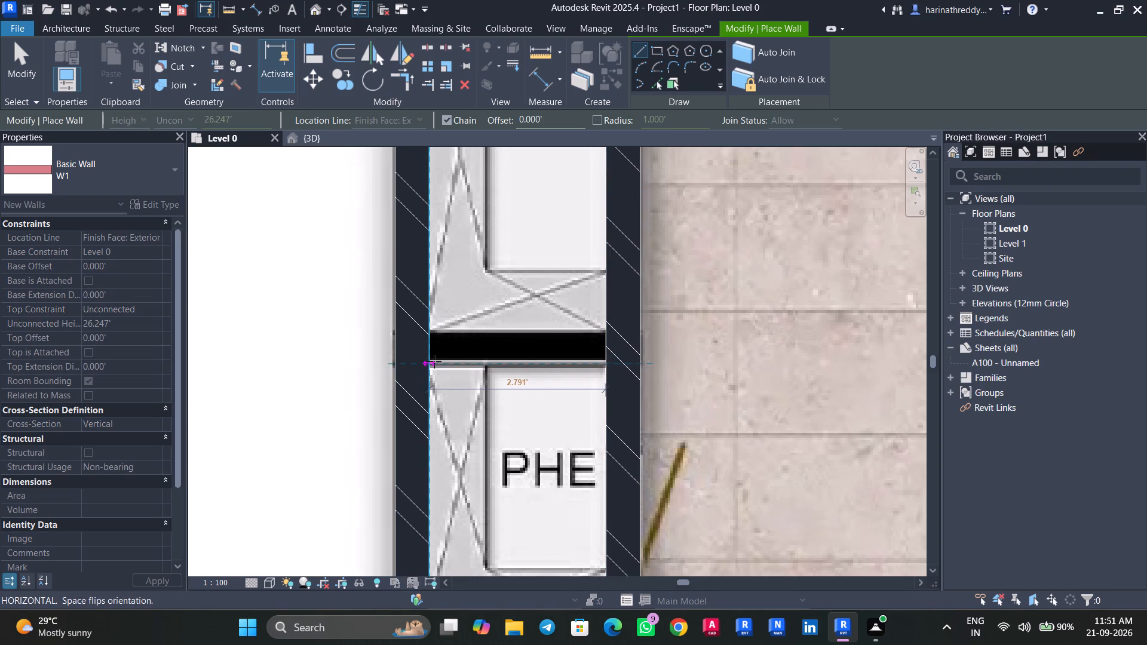
pyautogui.click(430, 361)
pyautogui.press('Escape')
# Draw a W1 wall across the shafts between PHE and FHR, joining their two side walls.
pyautogui.moveTo(459, 413); pyautogui.dragTo(419, 261, button='middle')
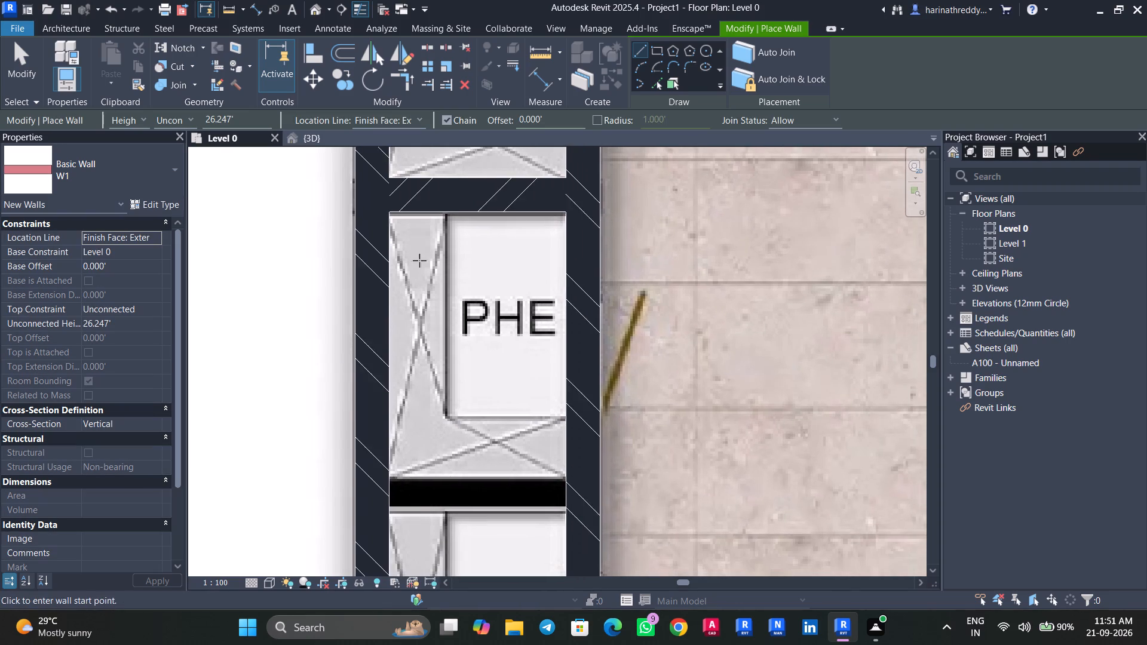
pyautogui.moveTo(467, 428); pyautogui.dragTo(471, 312, button='middle')
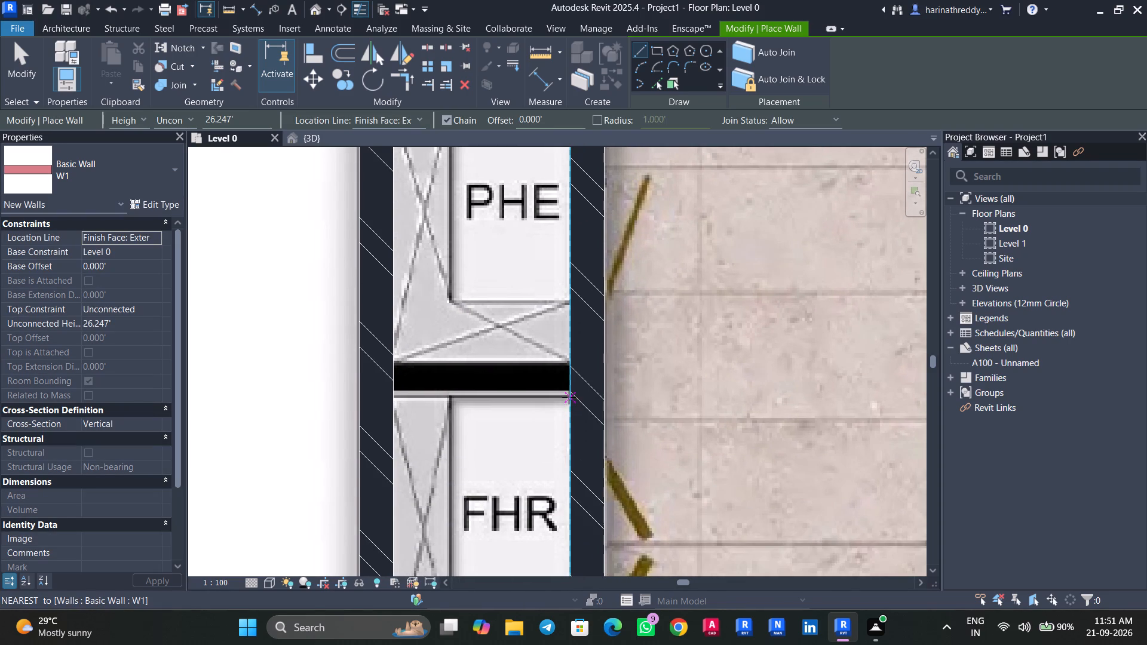
pyautogui.click(569, 397)
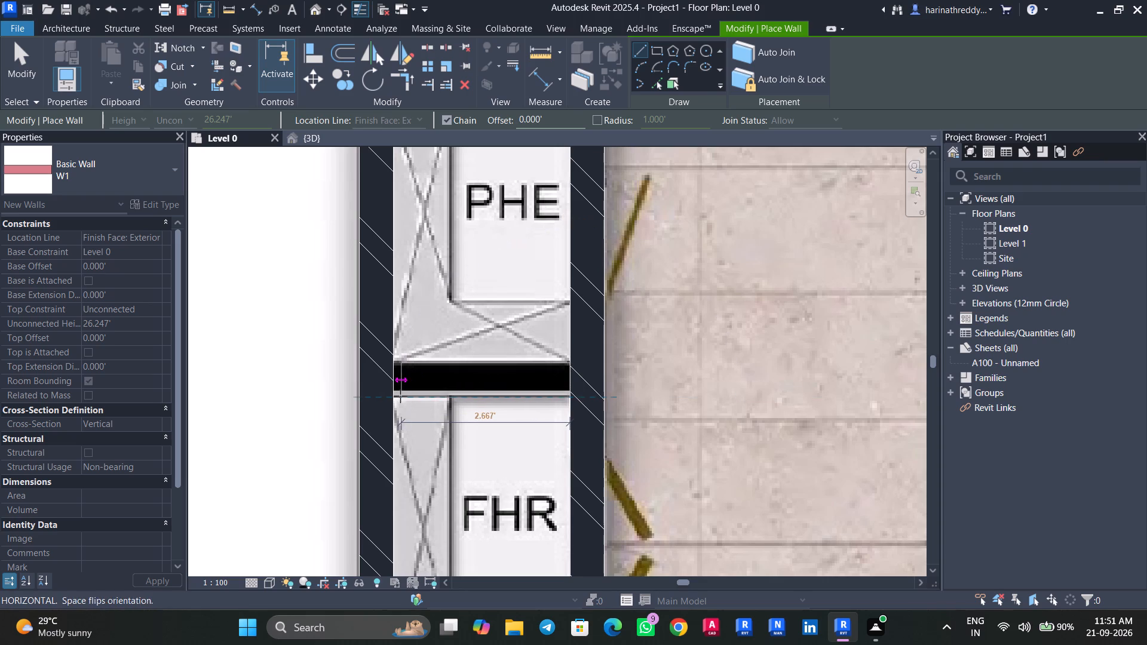
pyautogui.click(394, 401)
pyautogui.press('Escape')
# Draw a flipped W1 wall from the COM & ELEC shaft's outer corner along the 5'6" wide corridor's windows to the ODU ledge corner below Utility.
pyautogui.scroll(-4, 422, 431)
pyautogui.moveTo(425, 434); pyautogui.dragTo(421, 428, button='middle')
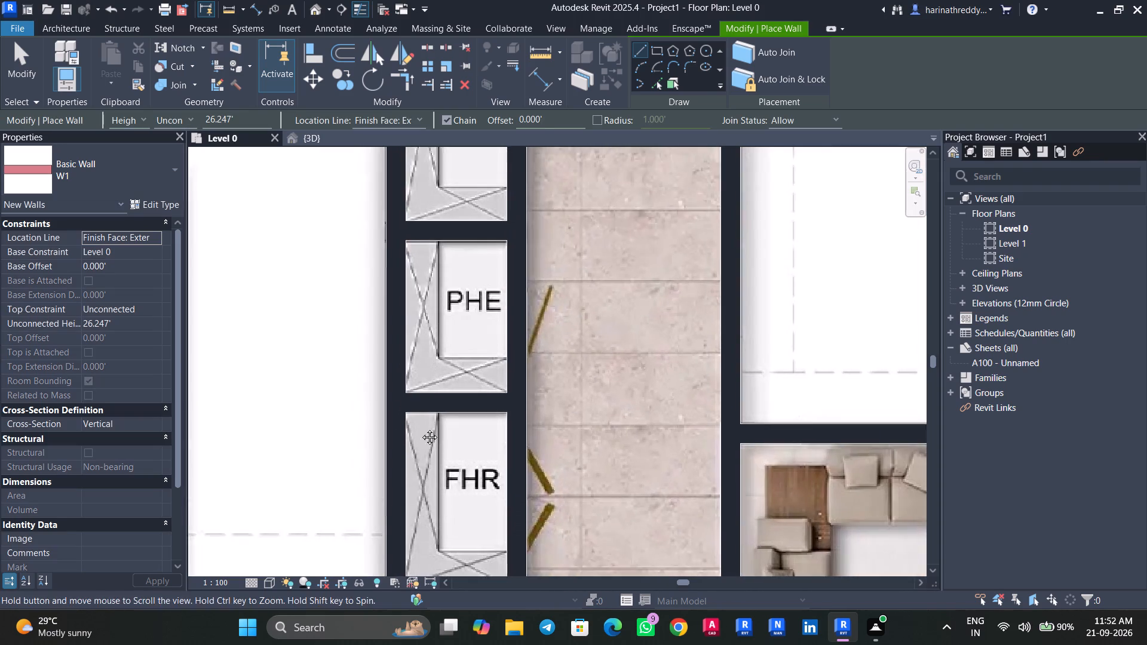
pyautogui.moveTo(421, 428); pyautogui.dragTo(444, 281, button='middle')
pyautogui.moveTo(507, 426); pyautogui.dragTo(554, 615, button='middle')
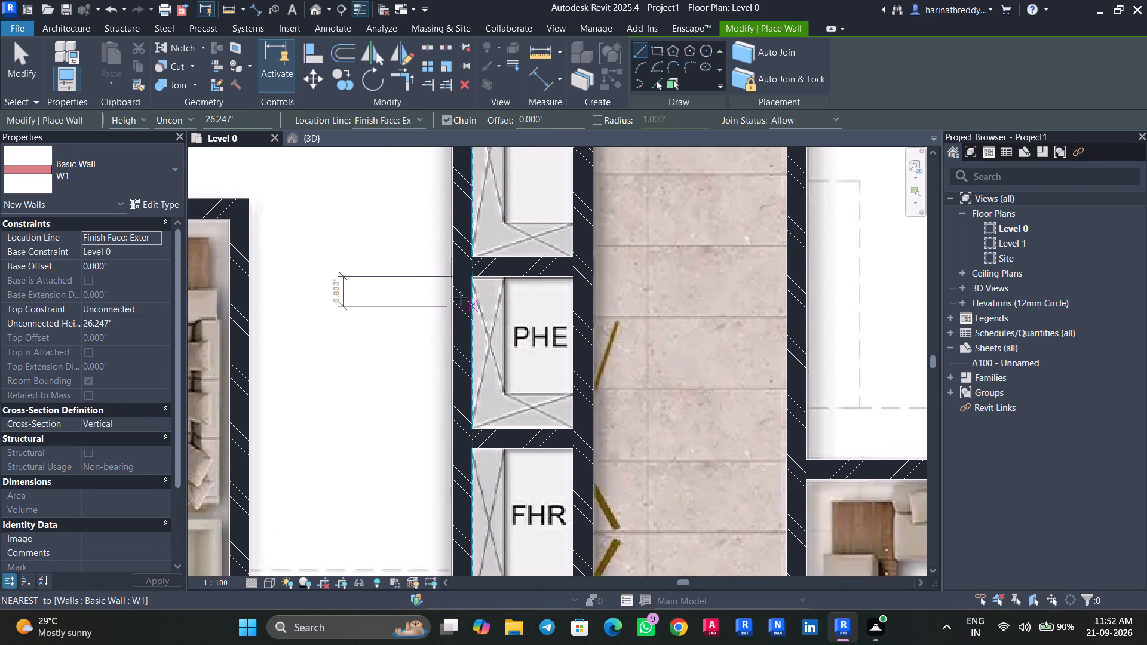
pyautogui.moveTo(456, 294); pyautogui.dragTo(551, 629, button='middle')
pyautogui.moveTo(434, 369); pyautogui.dragTo(563, 644, button='middle')
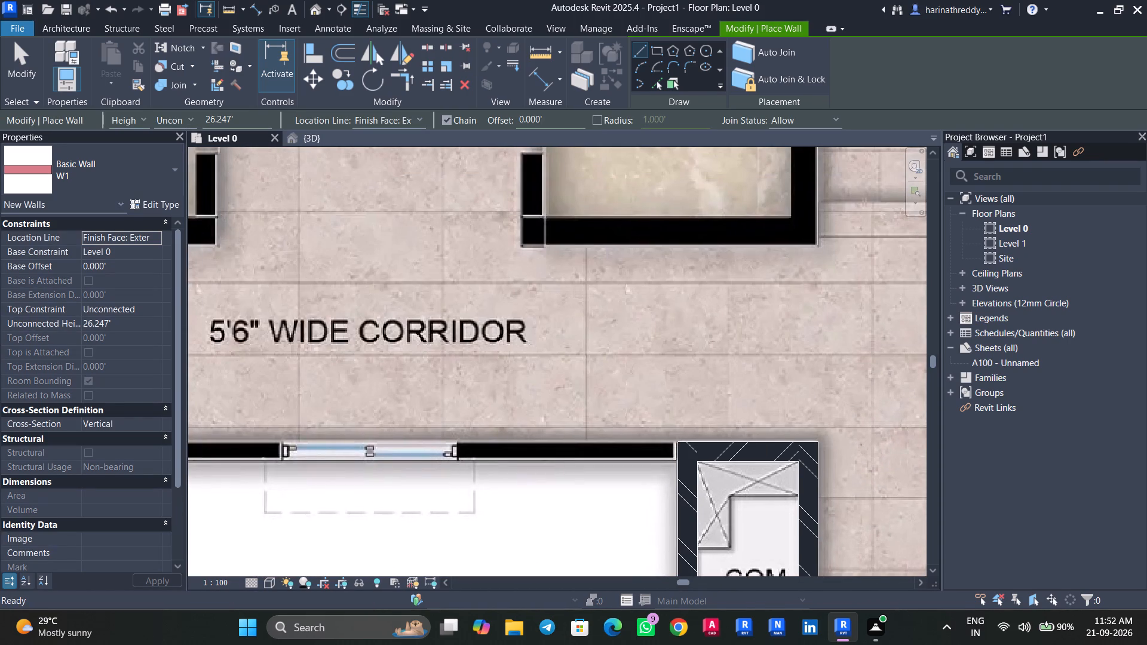
pyautogui.click(676, 440)
pyautogui.press('space')
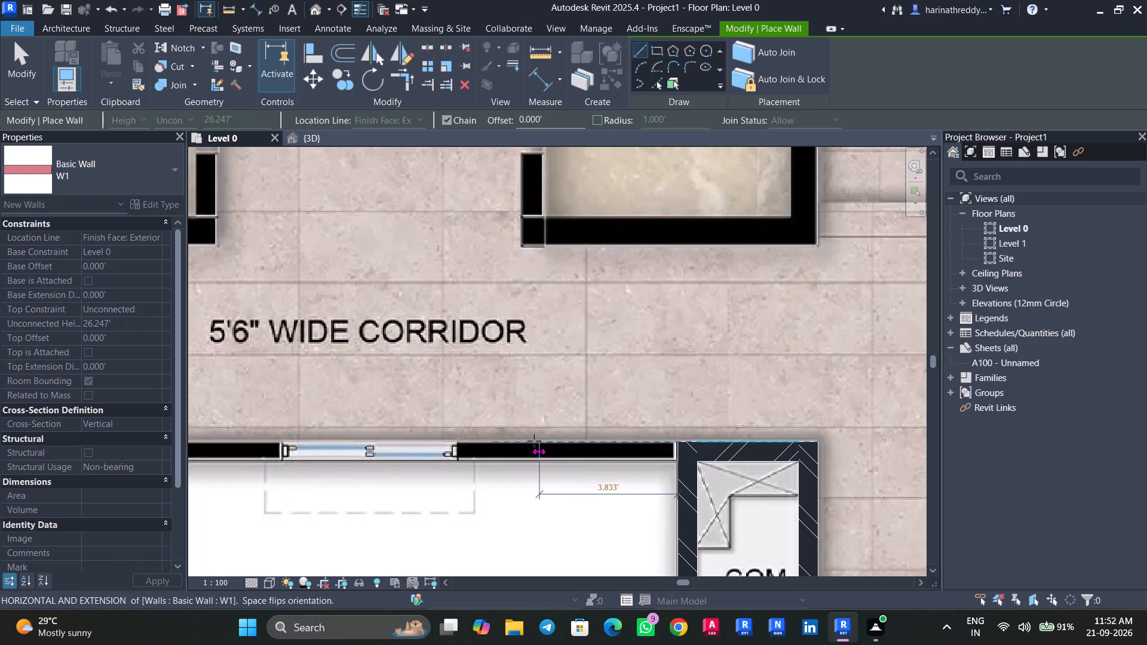
pyautogui.moveTo(418, 444); pyautogui.dragTo(822, 489, button='middle')
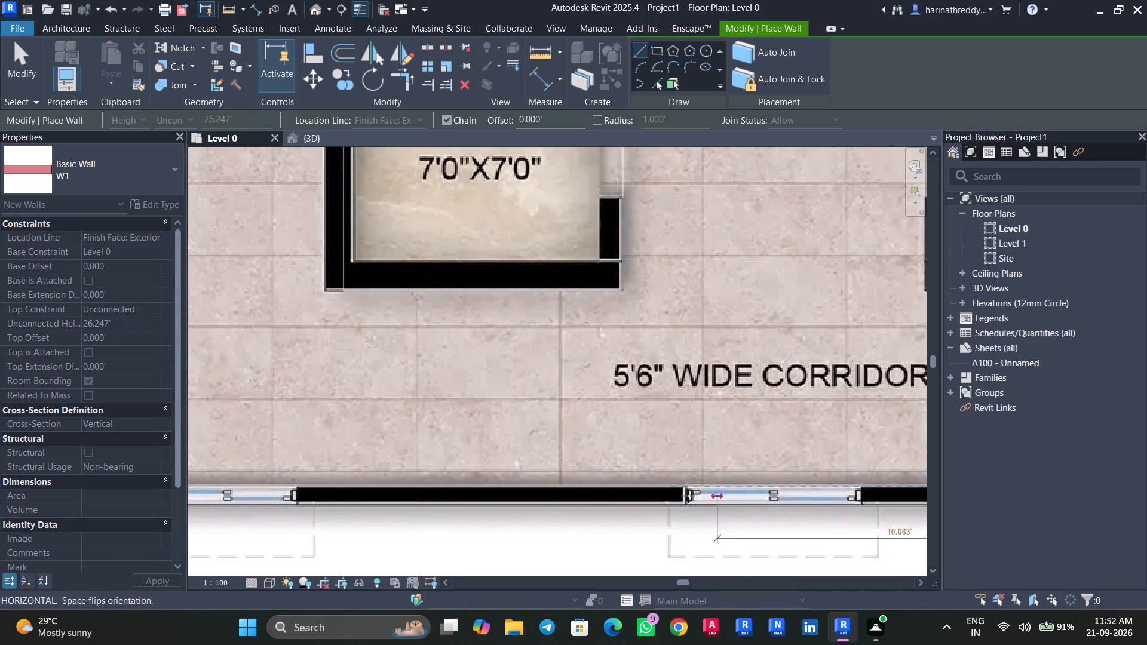
pyautogui.moveTo(399, 496); pyautogui.dragTo(855, 500, button='middle')
pyautogui.scroll(-1, 855, 500)
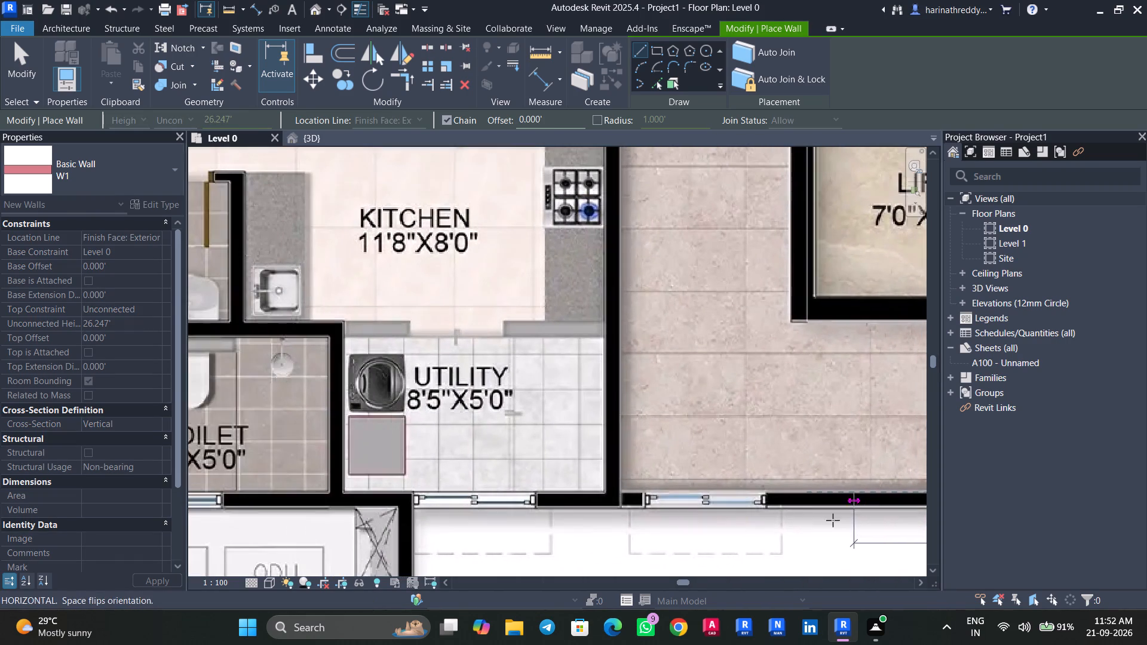
pyautogui.moveTo(456, 496); pyautogui.dragTo(735, 482, button='middle')
pyautogui.scroll(5, 691, 486)
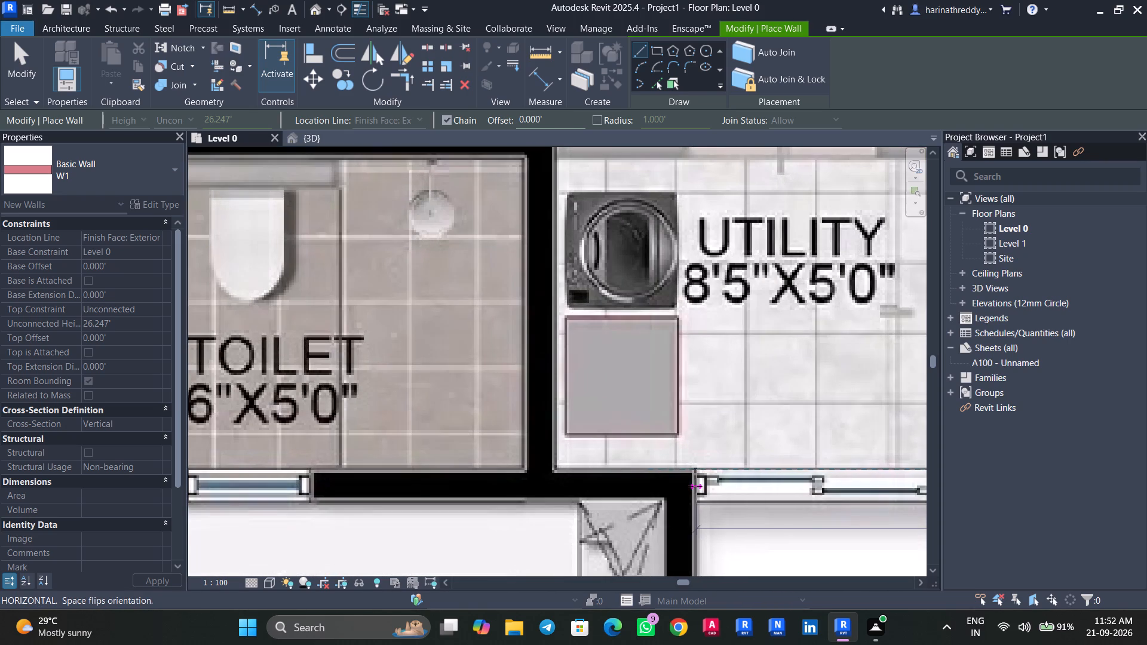
pyautogui.scroll(6, 695, 486)
pyautogui.click(689, 487)
pyautogui.press('Escape')
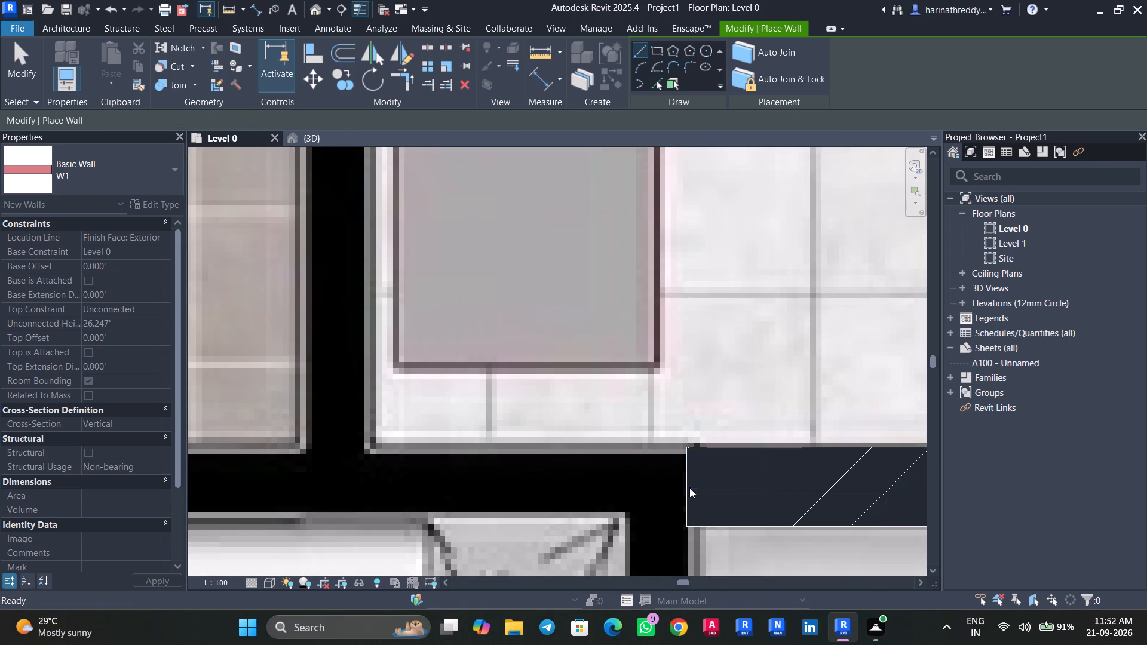
# Draw a flipped W1 wall about 22.2 ft long from below Utility, along M.Toilet and M.Bedroom, to the 1572 sft flat's outer corner.
pyautogui.scroll(-10, 691, 489)
pyautogui.moveTo(696, 490); pyautogui.dragTo(496, 437, button='middle')
pyautogui.scroll(-6, 670, 474)
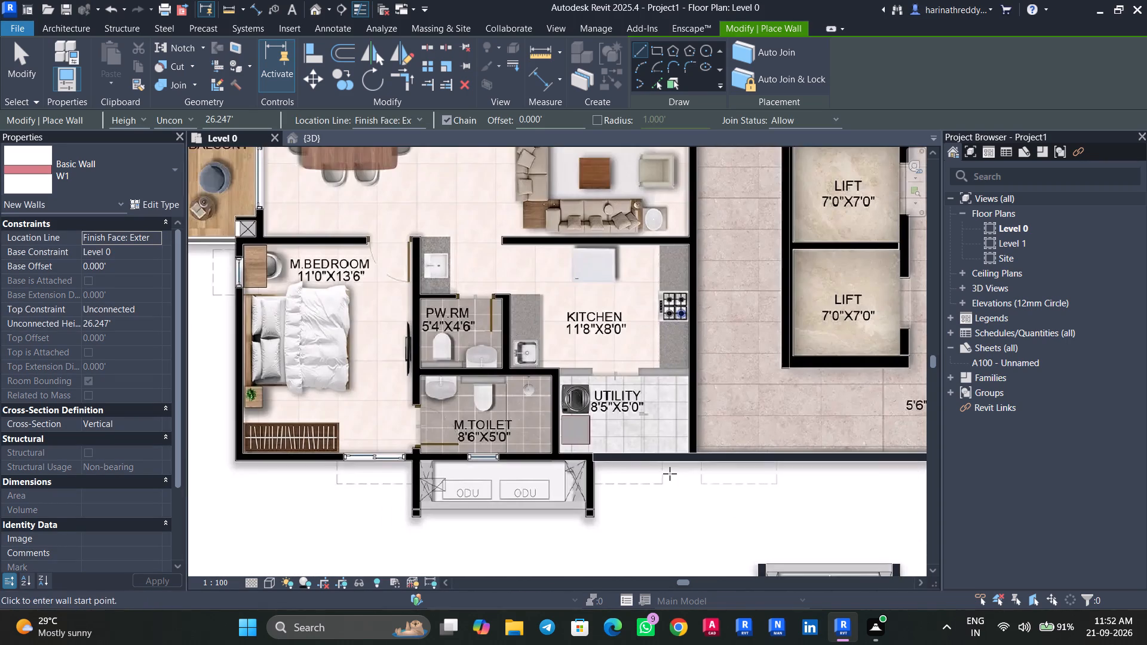
pyautogui.moveTo(656, 463); pyautogui.dragTo(557, 440, button='middle')
pyautogui.moveTo(804, 521); pyautogui.dragTo(621, 450, button='middle')
pyautogui.scroll(-1, 804, 521)
pyautogui.scroll(1, 618, 449)
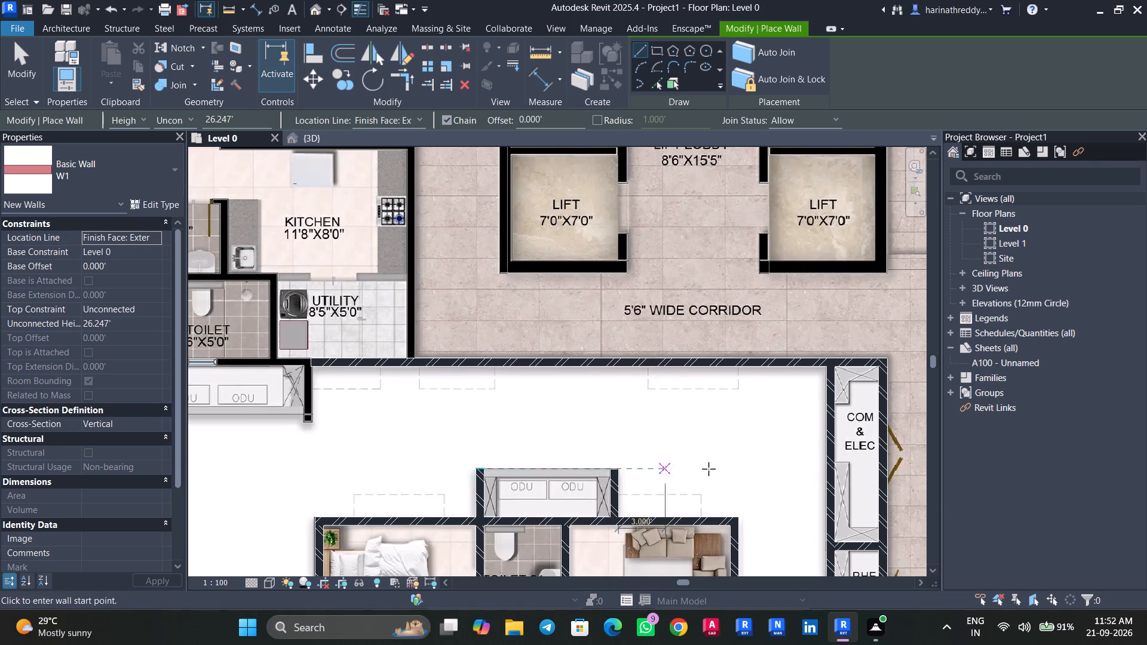
pyautogui.moveTo(668, 302); pyautogui.dragTo(1039, 405, button='middle')
pyautogui.scroll(-1, 744, 321)
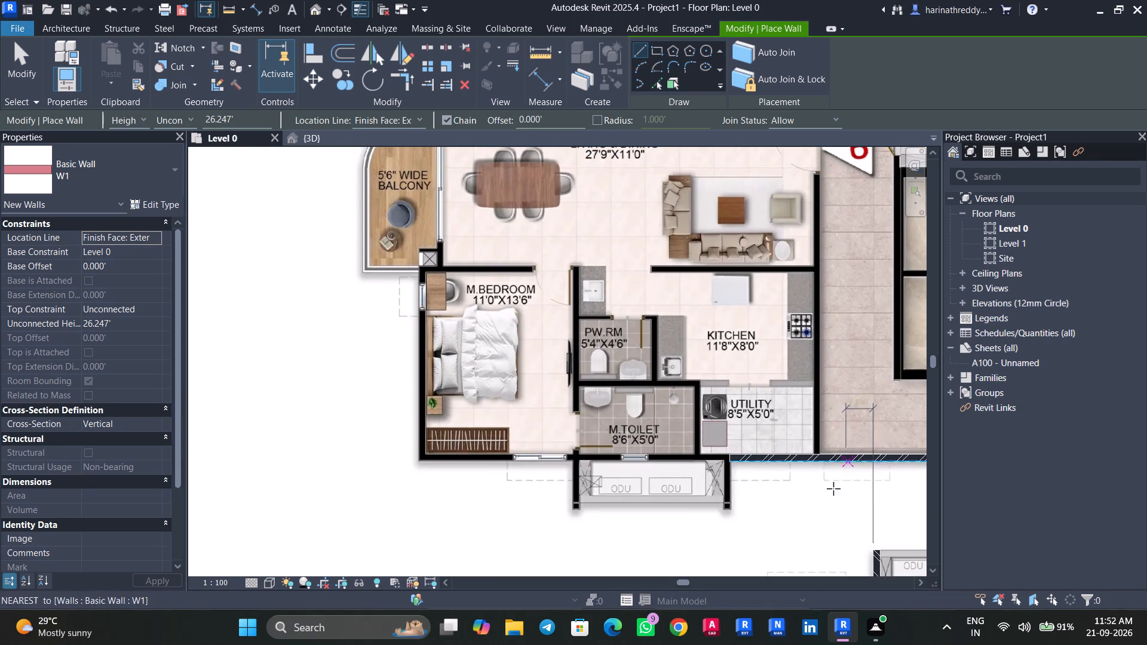
pyautogui.scroll(5, 732, 543)
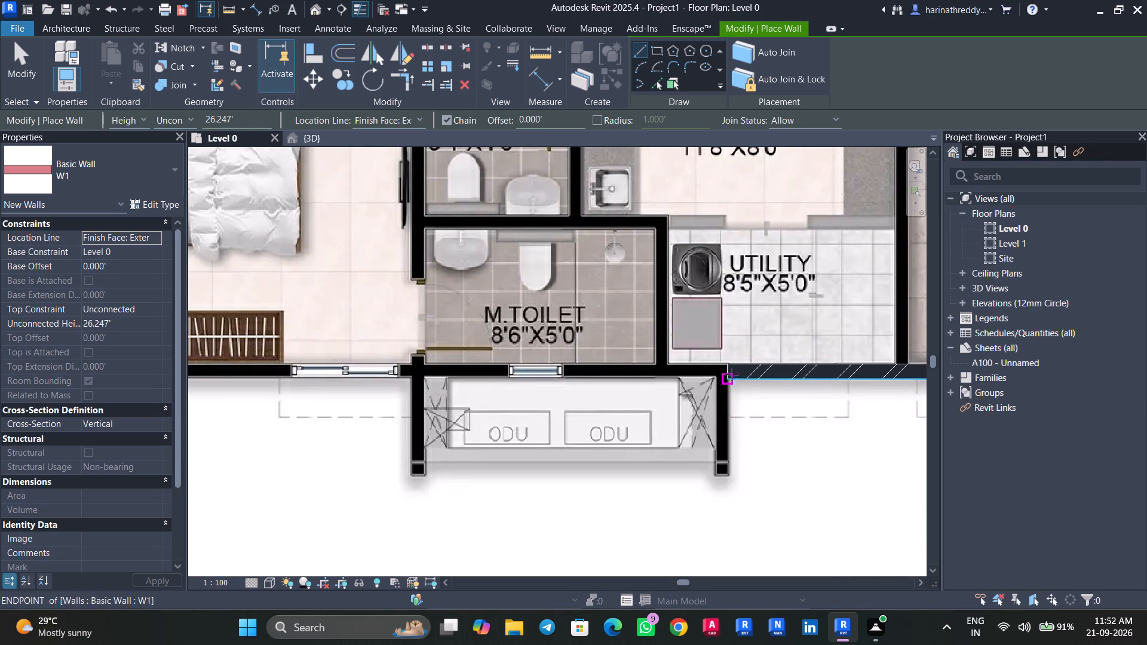
pyautogui.click(707, 366)
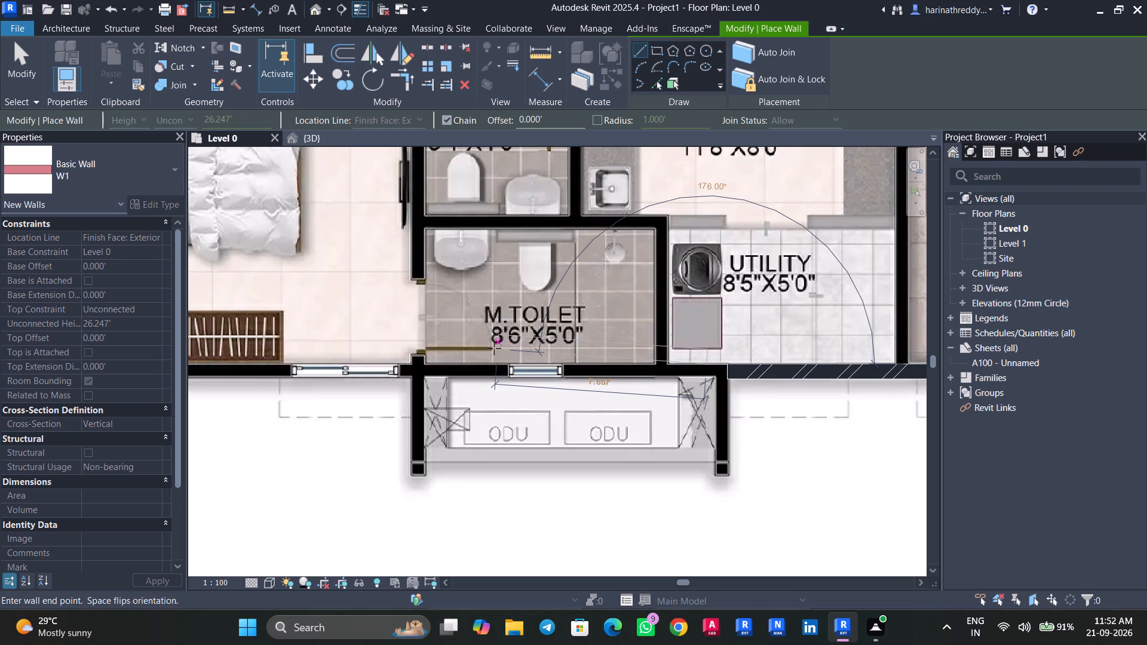
pyautogui.press('space')
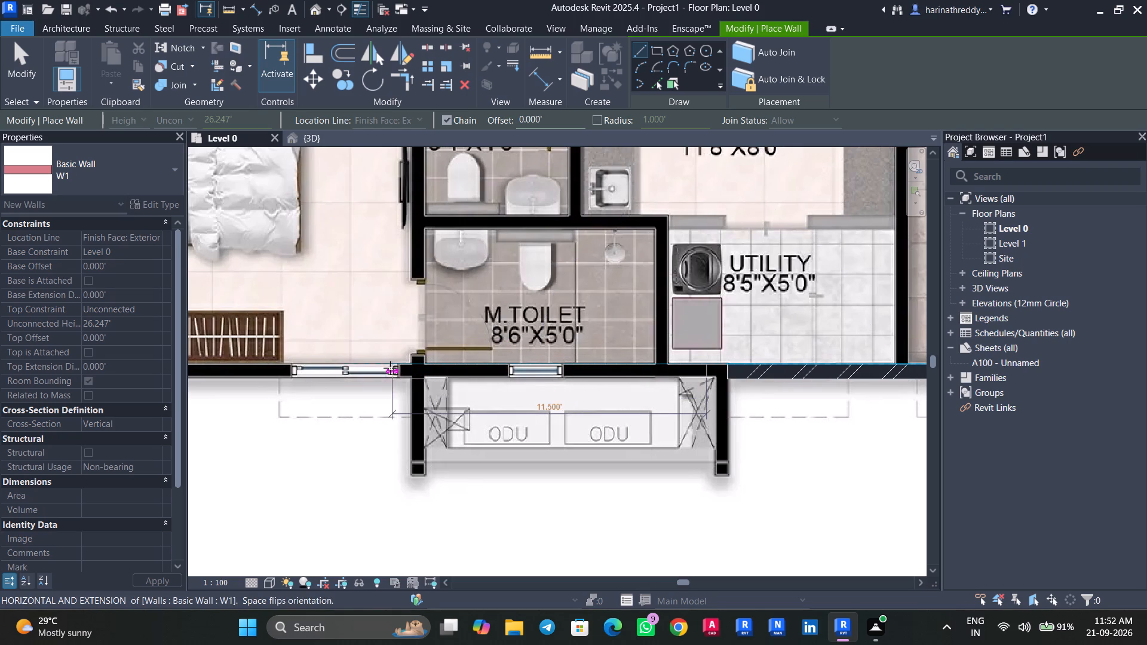
pyautogui.moveTo(388, 368); pyautogui.dragTo(688, 413, button='middle')
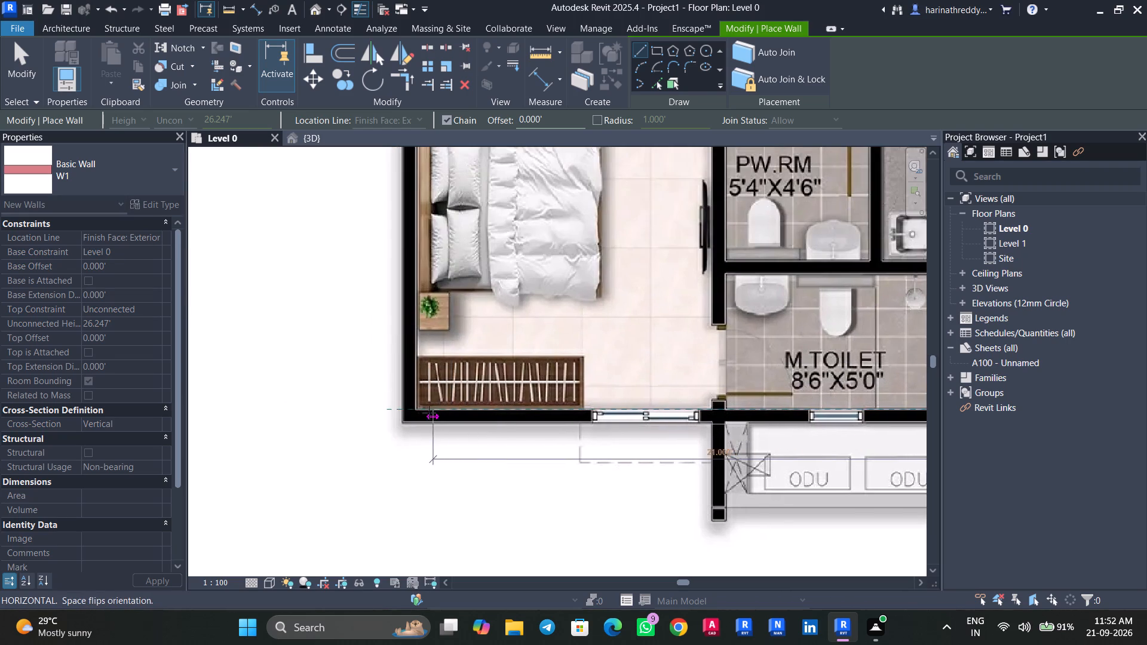
pyautogui.scroll(5, 382, 418)
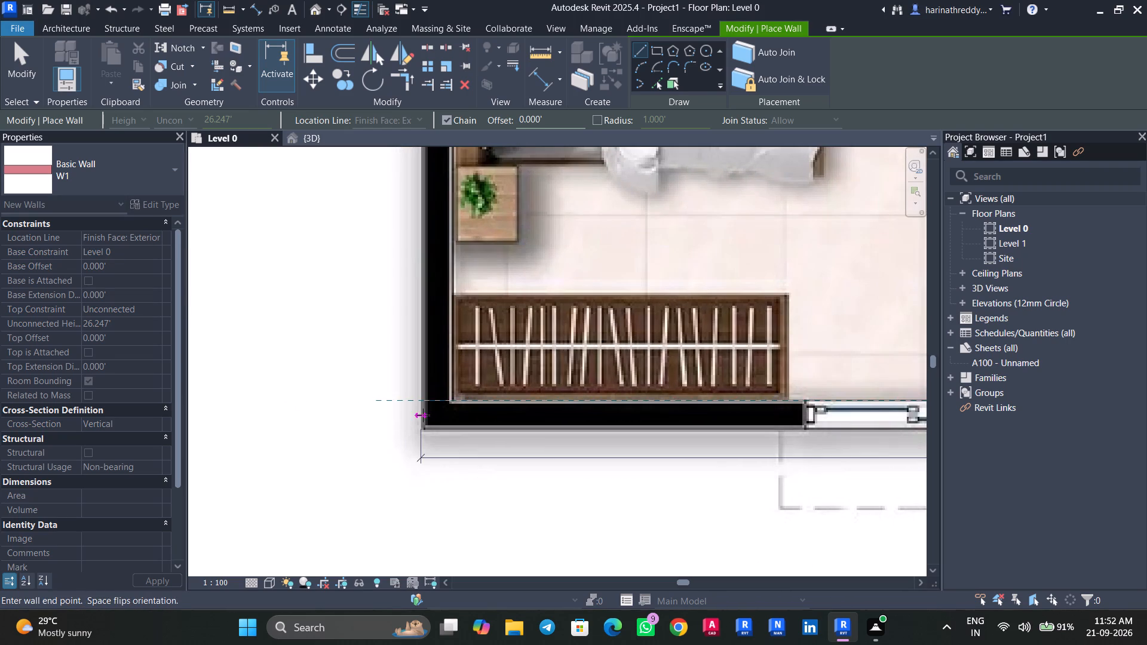
pyautogui.scroll(7, 421, 410)
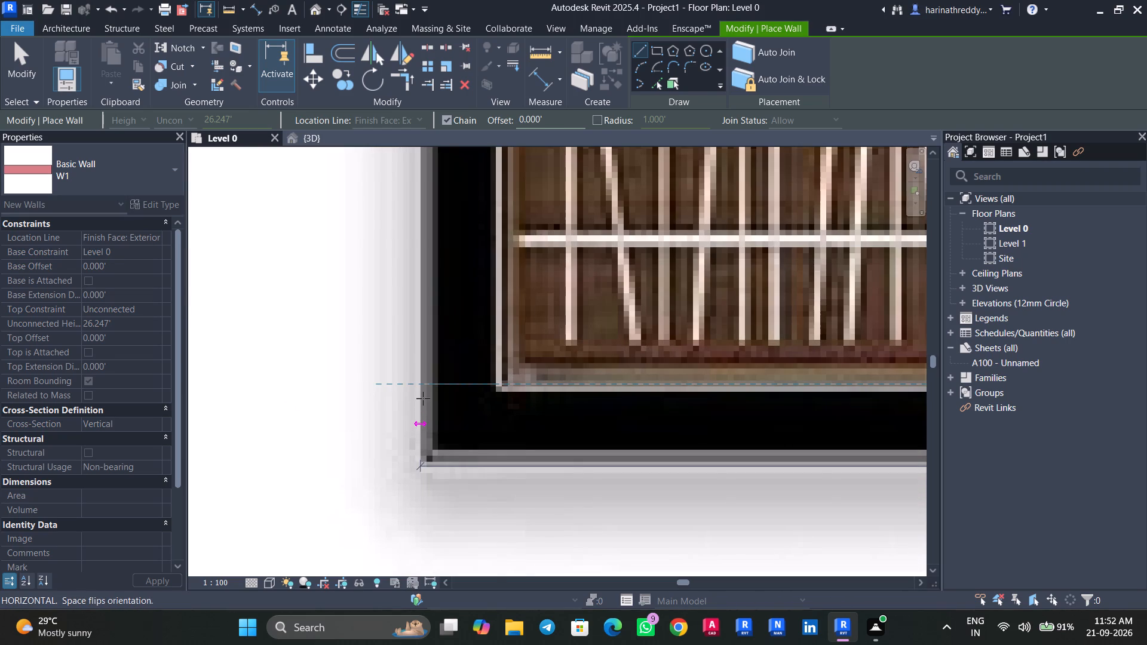
pyautogui.click(423, 398)
pyautogui.press('Escape')
# Extend the end of the M.Toilet and M.Bedroom W1 wall across the gap below Utility to meet the corridor's W1 wall.
pyautogui.scroll(-11, 486, 420)
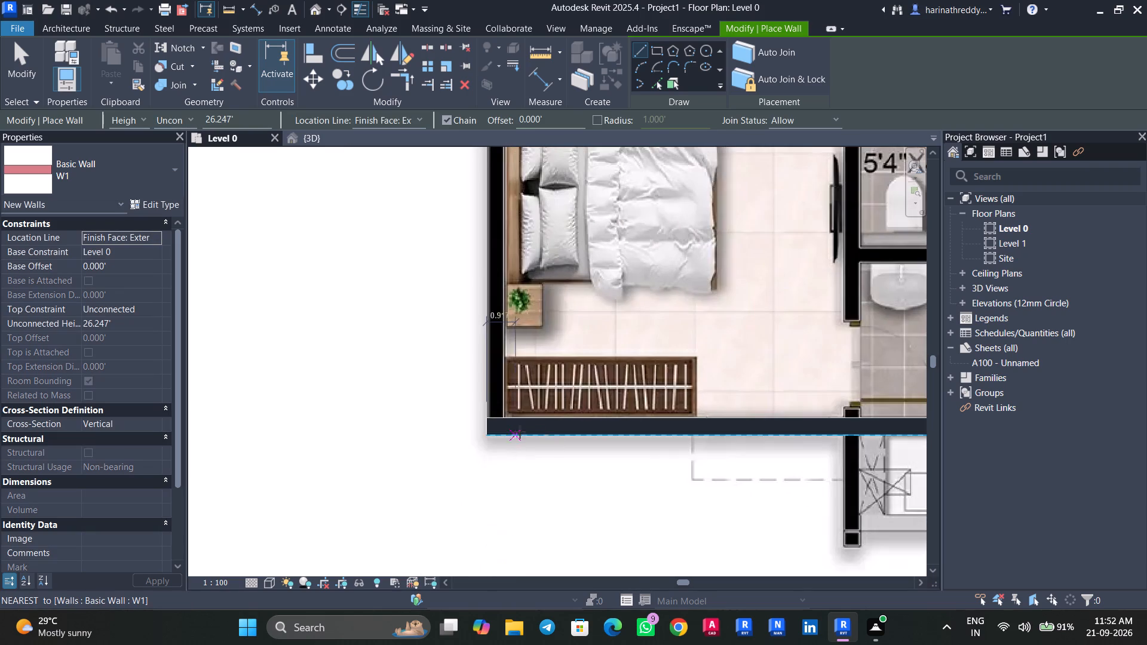
pyautogui.scroll(-5, 542, 435)
pyautogui.moveTo(542, 435); pyautogui.dragTo(366, 410, button='middle')
pyautogui.scroll(2, 728, 414)
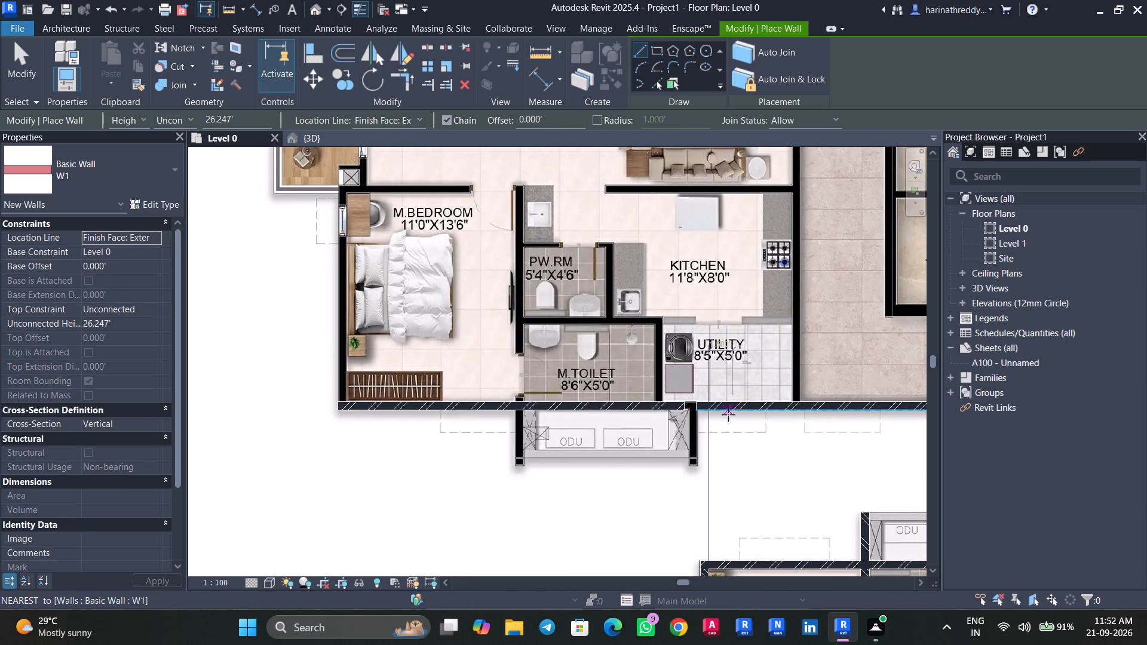
pyautogui.scroll(4, 728, 414)
pyautogui.scroll(7, 659, 420)
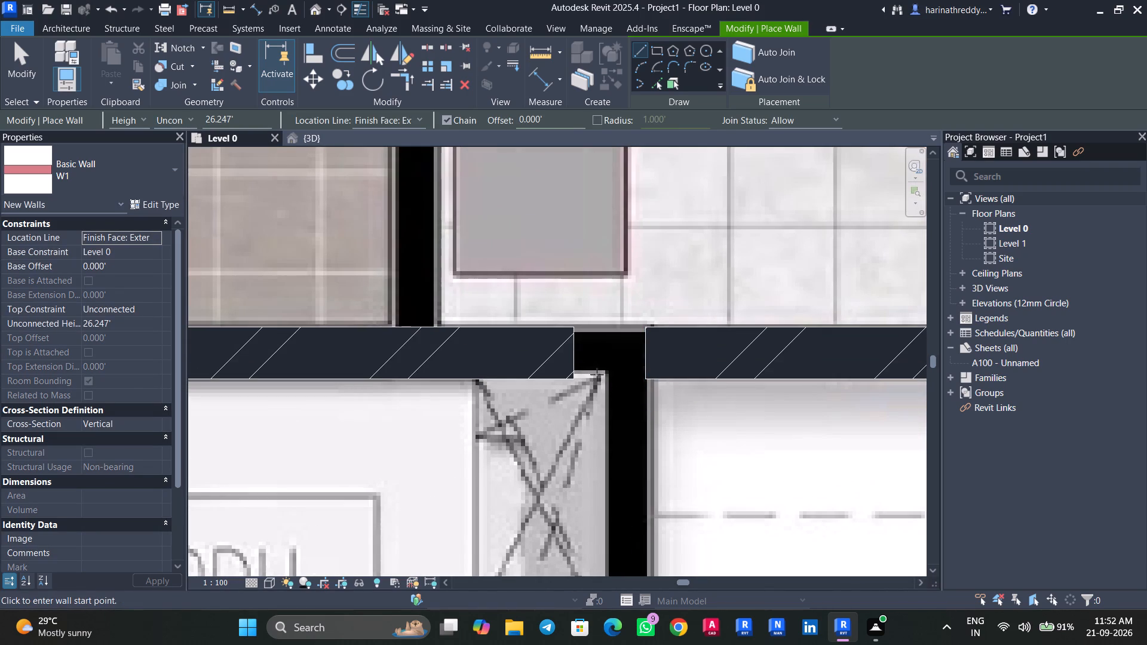
pyautogui.press('Escape')
pyautogui.click(560, 363)
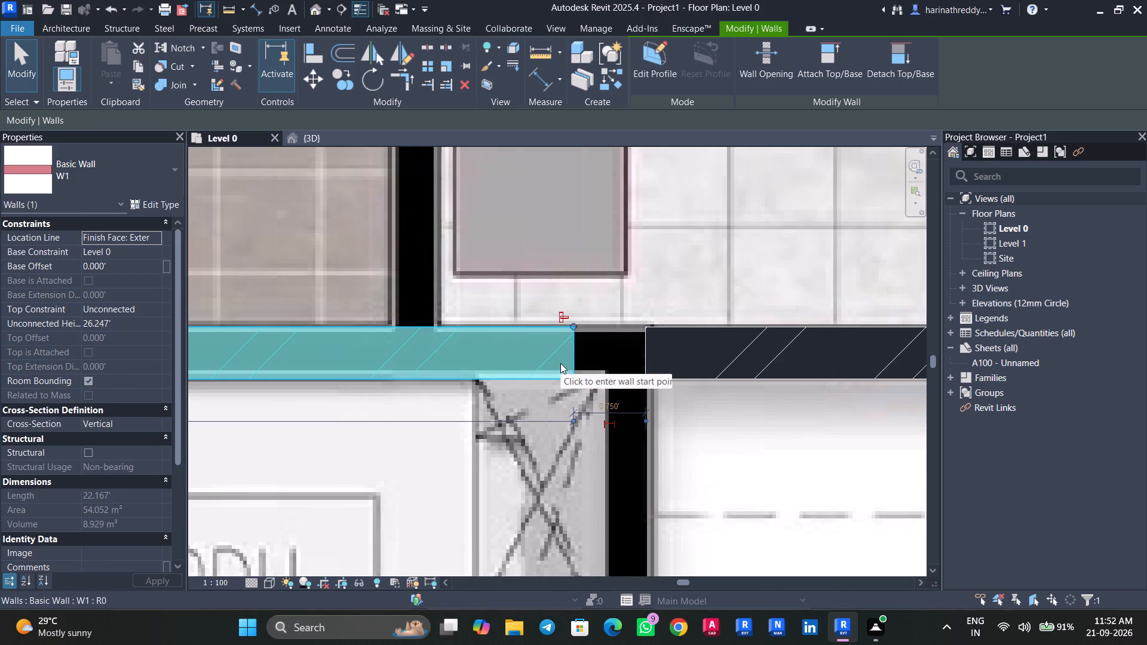
pyautogui.press('Up')
pyautogui.press('Down')
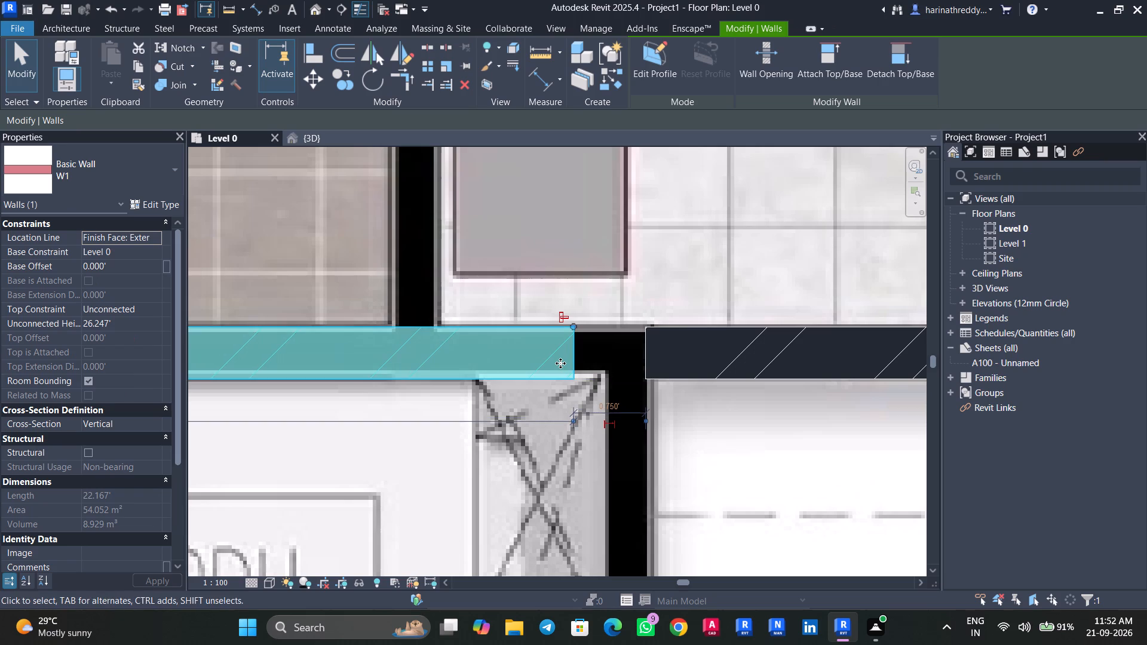
pyautogui.press('Escape')
pyautogui.click(560, 362)
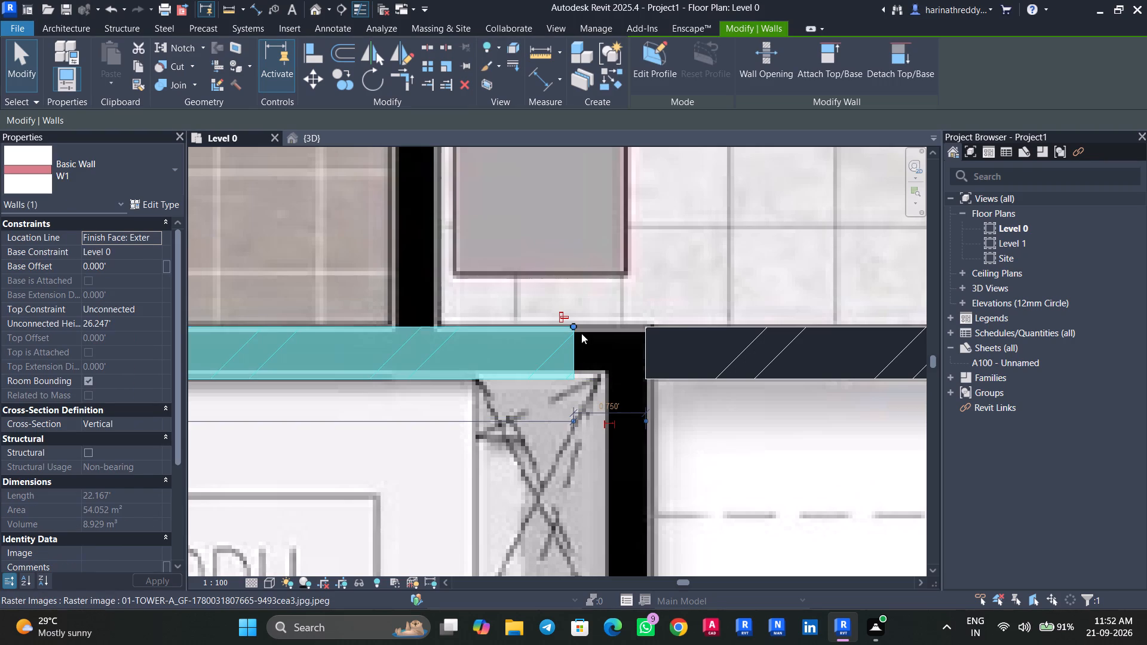
pyautogui.moveTo(574, 323); pyautogui.dragTo(643, 324)
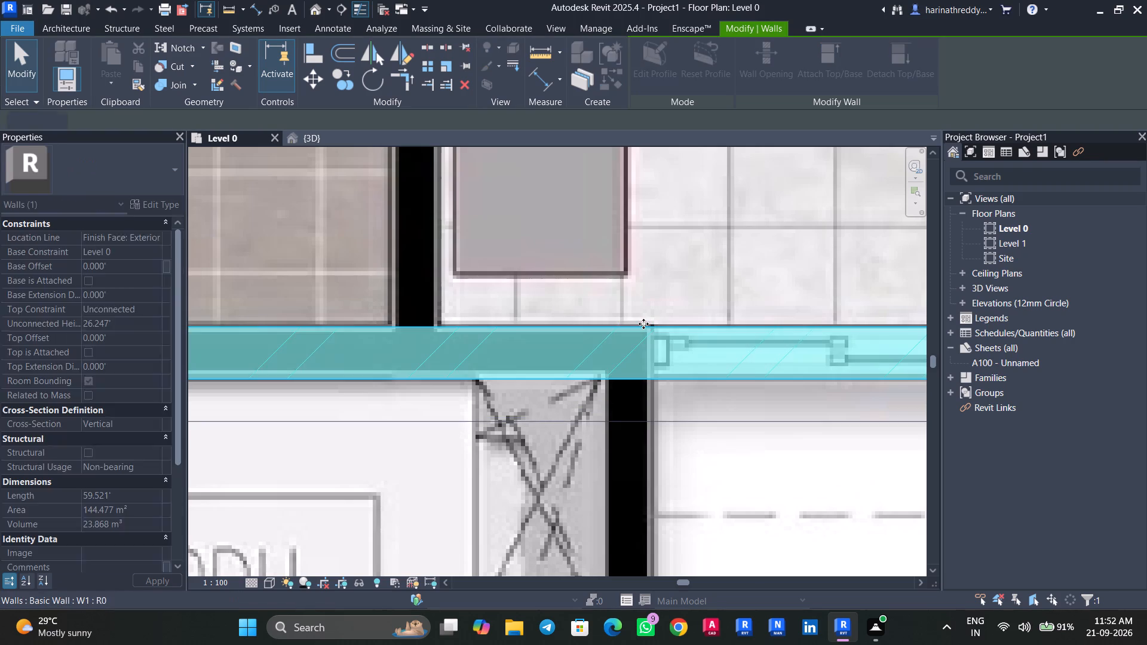
pyautogui.press('Escape')
# Review the traced outer wall of the 1572 sft flat and the adjoining 5'6" wide corridor against the plan image.
pyautogui.scroll(-4, 642, 368)
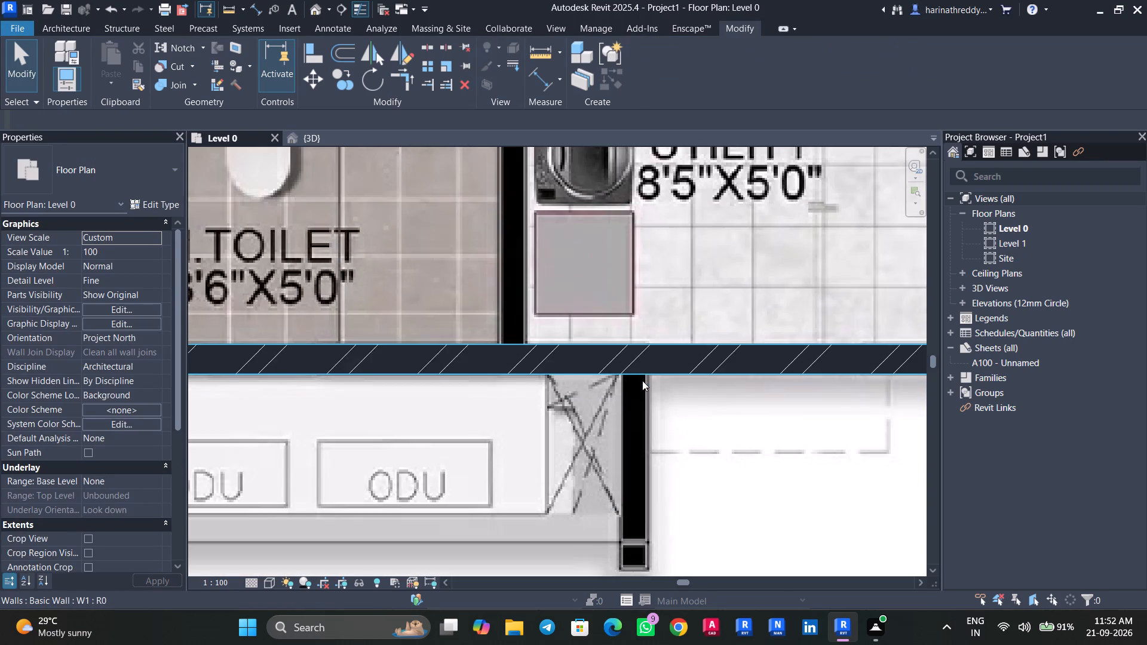
pyautogui.scroll(-7, 642, 380)
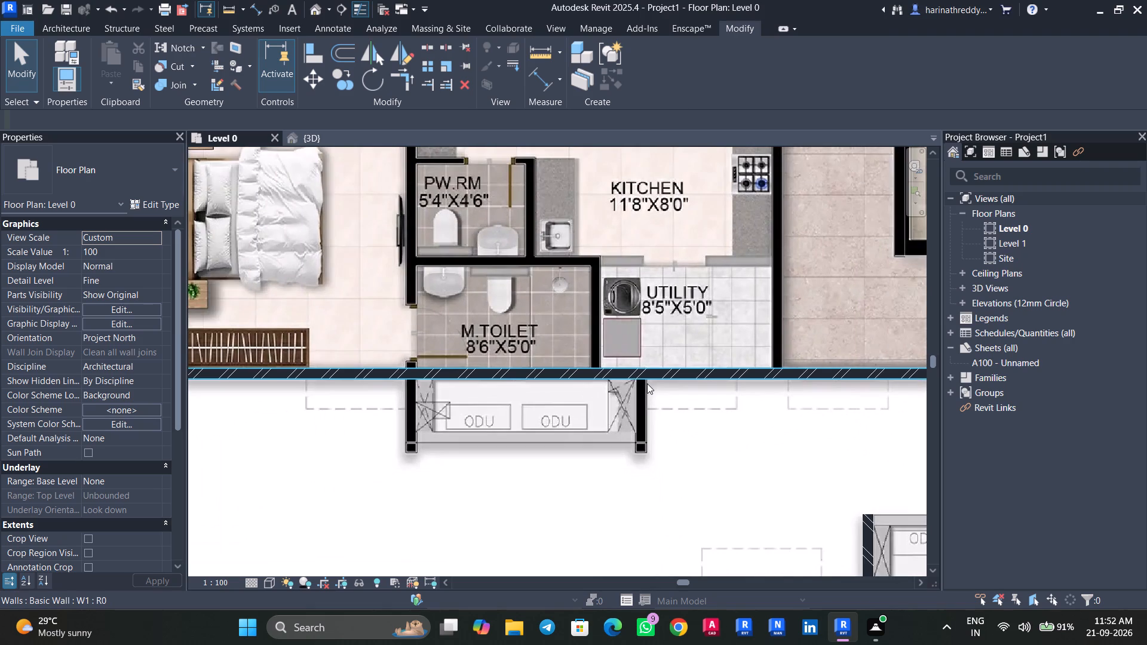
pyautogui.moveTo(541, 357); pyautogui.dragTo(444, 439, button='middle')
pyautogui.scroll(-2, 444, 439)
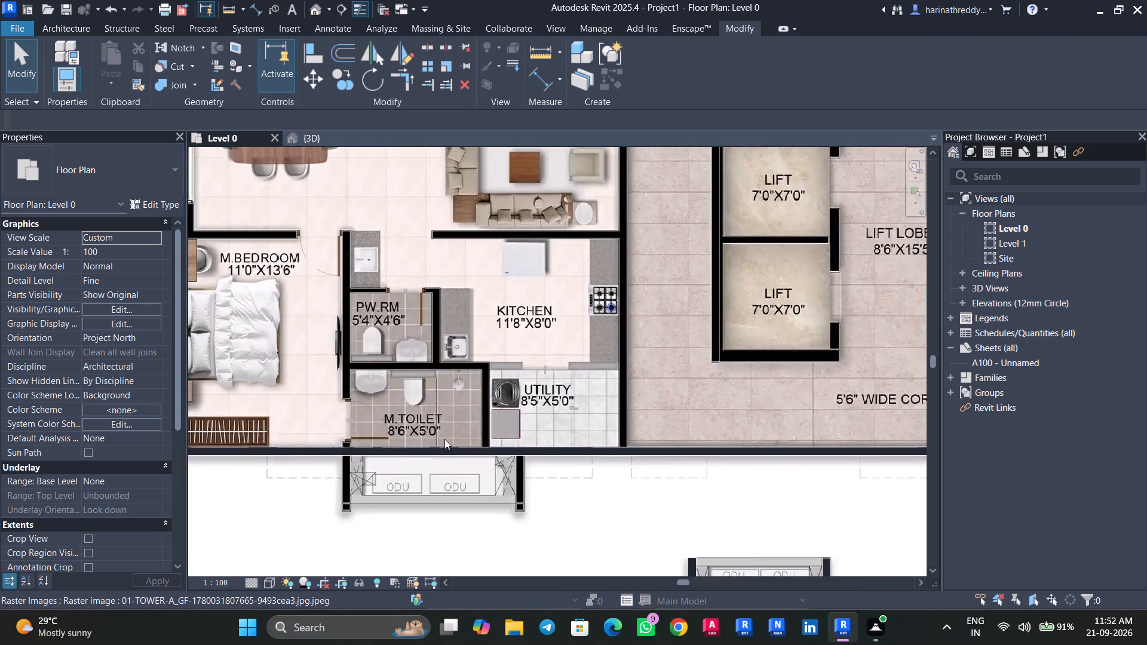
pyautogui.scroll(-2, 444, 439)
pyautogui.scroll(-5, 660, 431)
pyautogui.scroll(2, 652, 433)
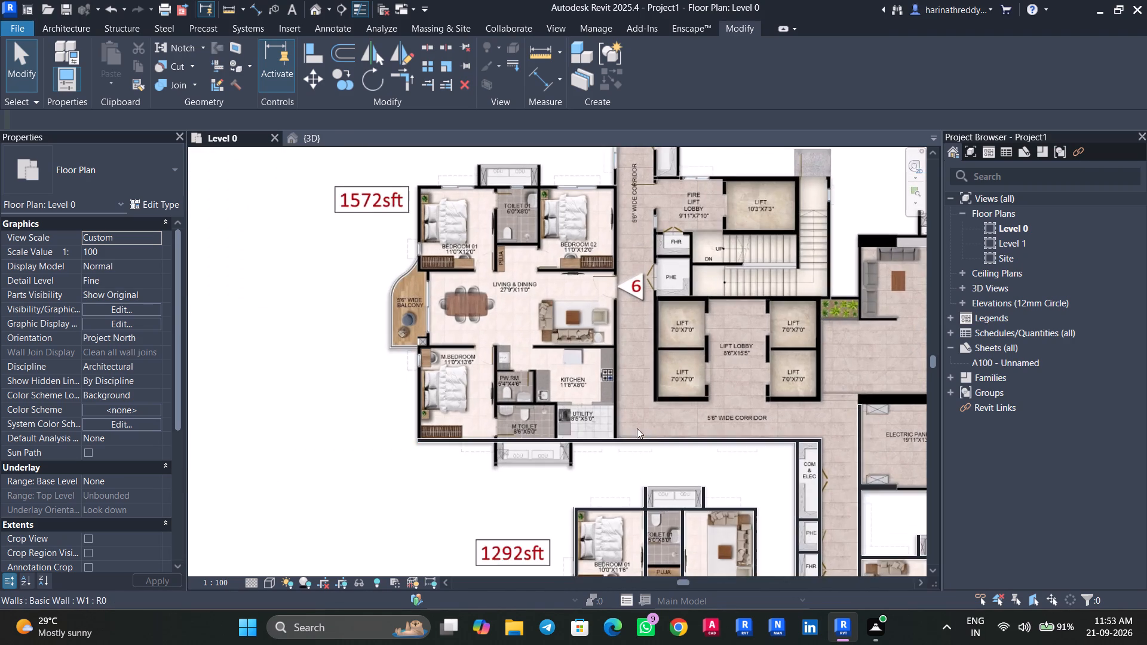
pyautogui.scroll(3, 637, 428)
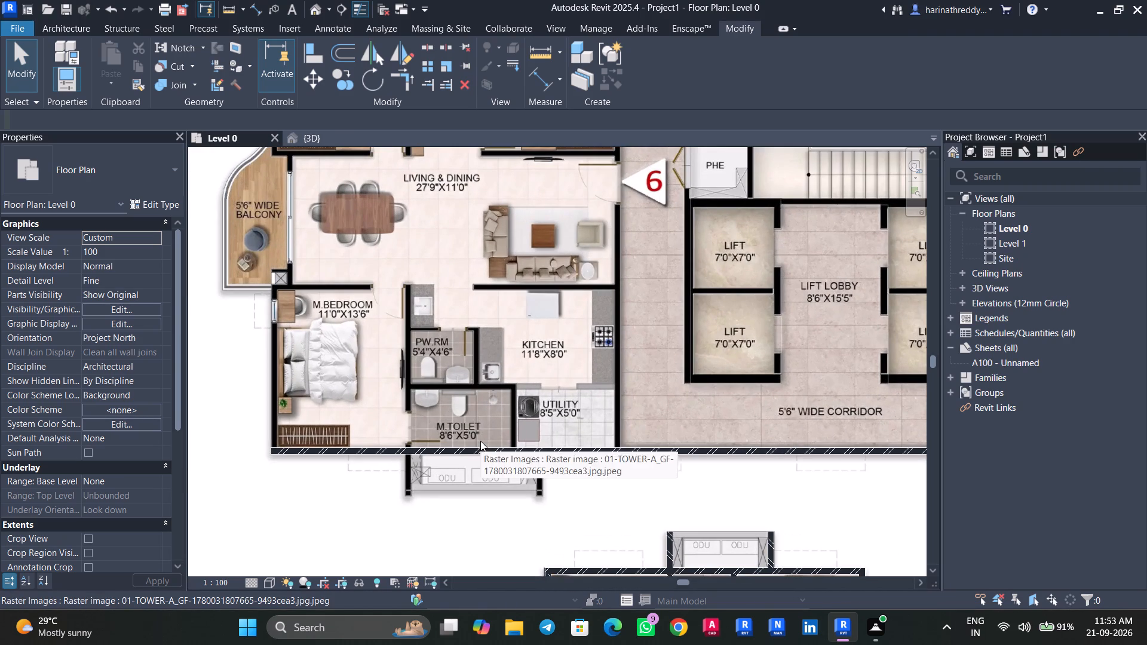
# Draw a W1 wall about 3.6 ft long from the outer wall below Utility along the ODU ledge's side to its outer end.
pyautogui.write('WA')
pyautogui.scroll(9, 582, 474)
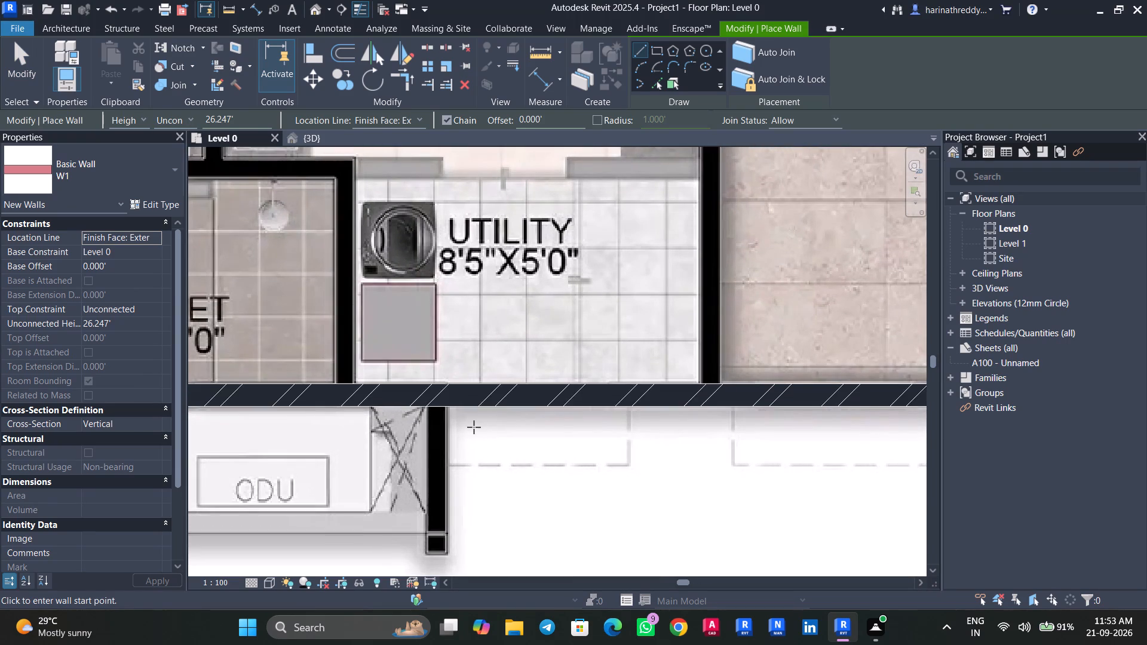
pyautogui.moveTo(483, 433); pyautogui.dragTo(644, 416, button='middle')
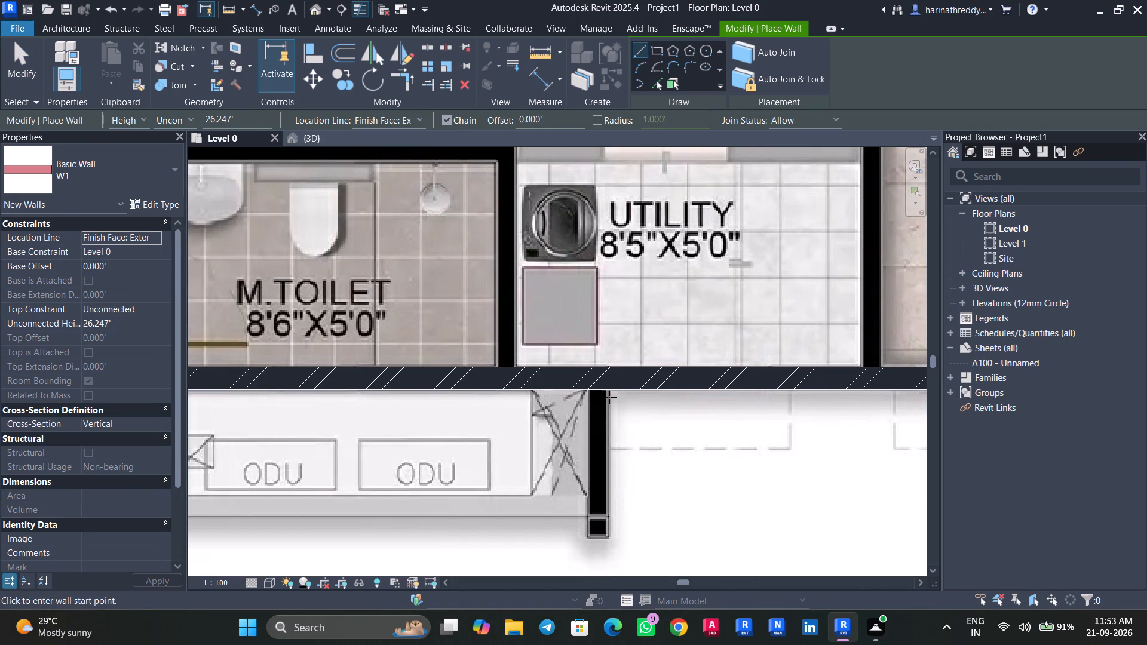
pyautogui.click(608, 389)
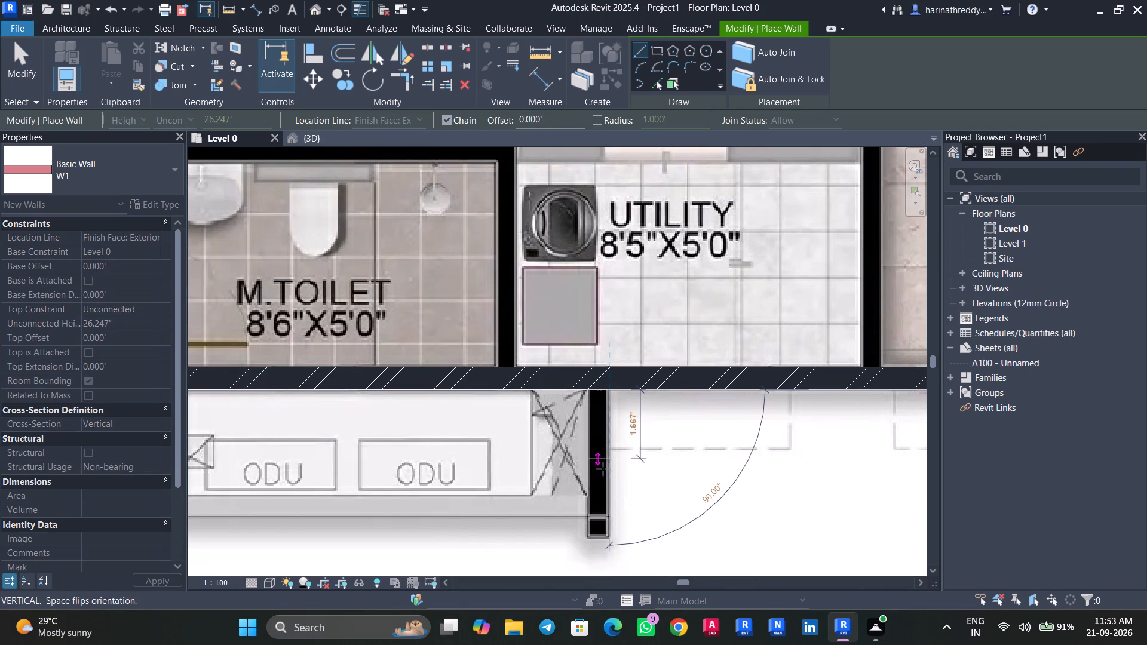
pyautogui.click(608, 537)
pyautogui.press('Escape')
# Draw a W1 wall on the ODU ledge's other side, from the wall stub at the M.Toilet door to the ledge's outer end.
pyautogui.moveTo(492, 462); pyautogui.dragTo(956, 459, button='middle')
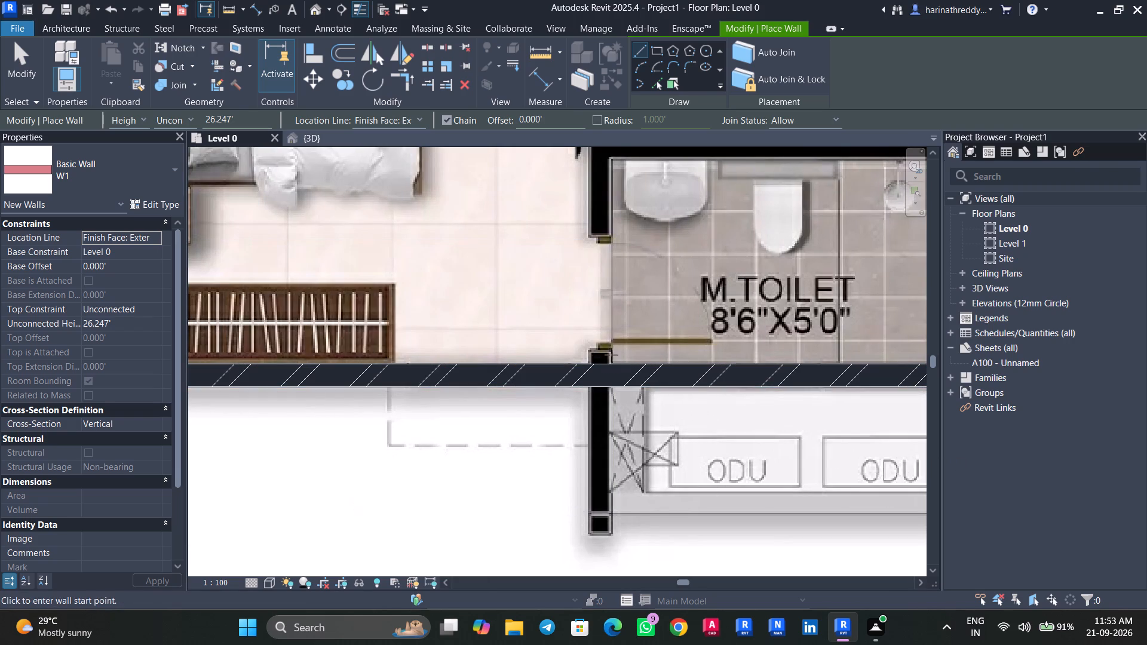
pyautogui.scroll(3, 610, 352)
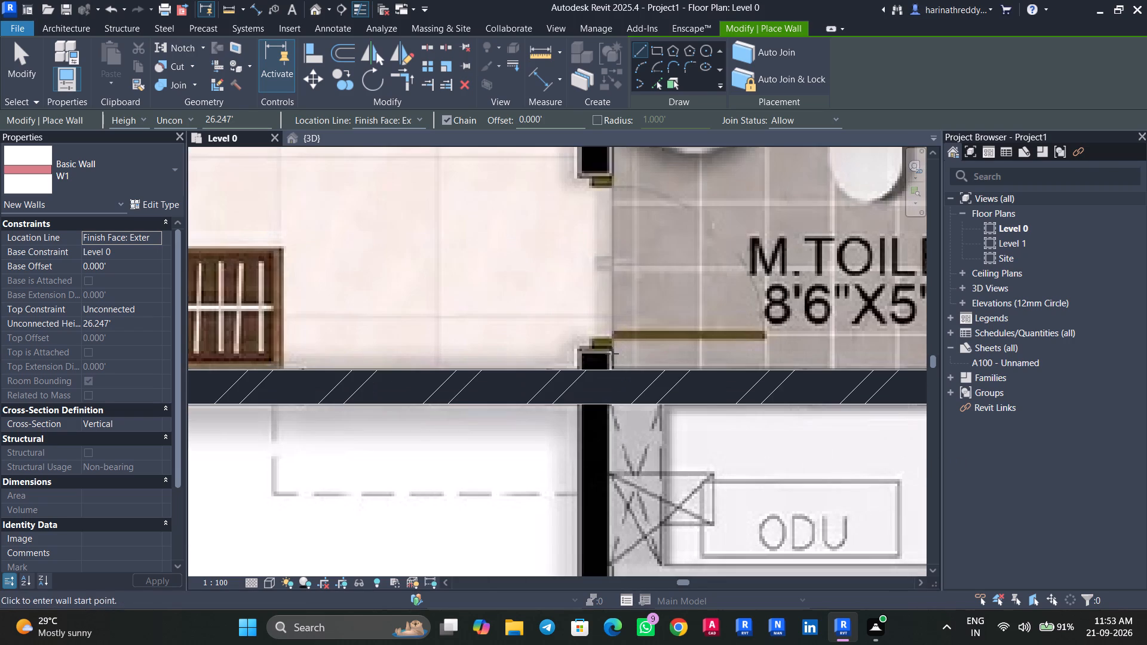
pyautogui.click(611, 350)
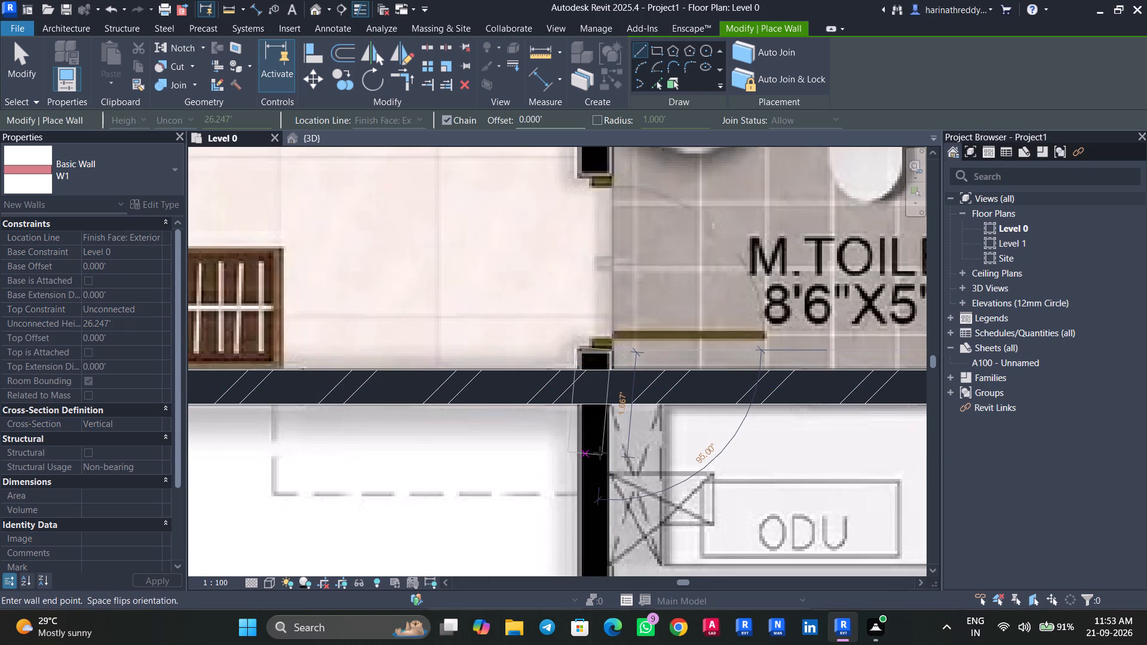
pyautogui.scroll(-3, 611, 488)
pyautogui.moveTo(611, 488); pyautogui.dragTo(606, 345, button='middle')
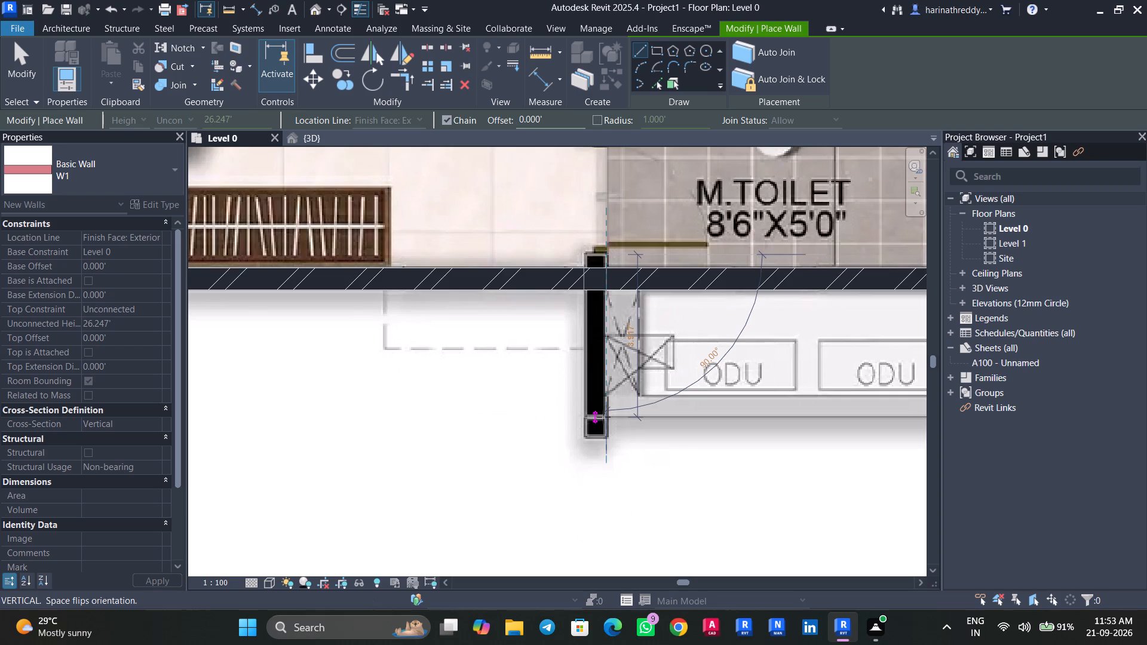
pyautogui.scroll(6, 605, 422)
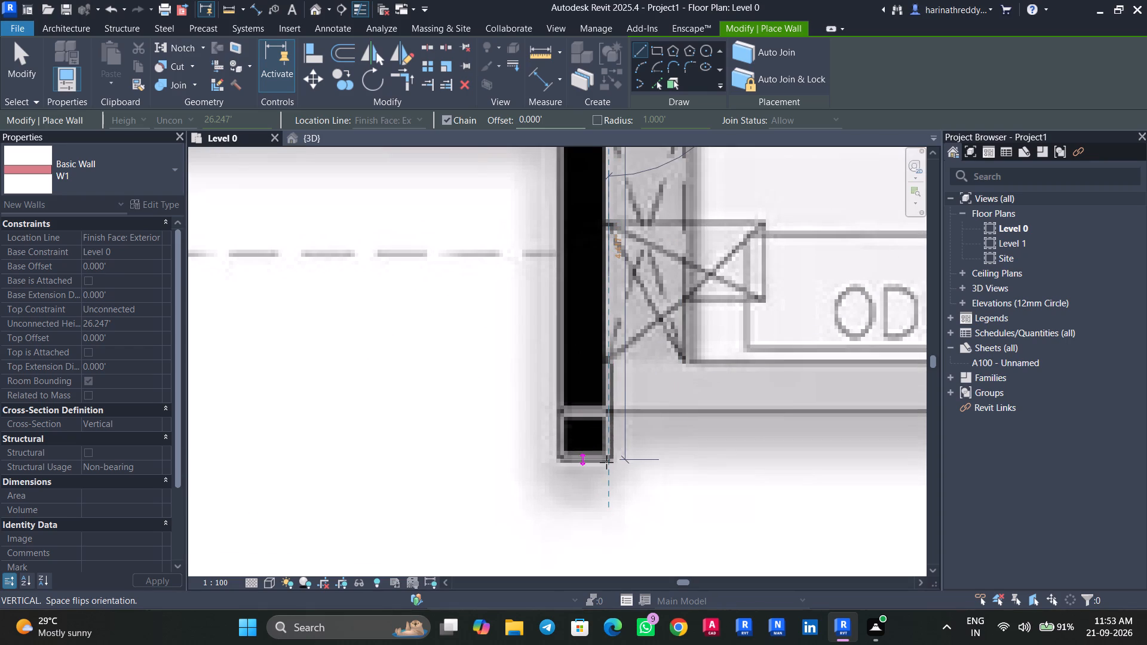
pyautogui.click(606, 462)
pyautogui.press('Escape')
pyautogui.scroll(-7, 595, 404)
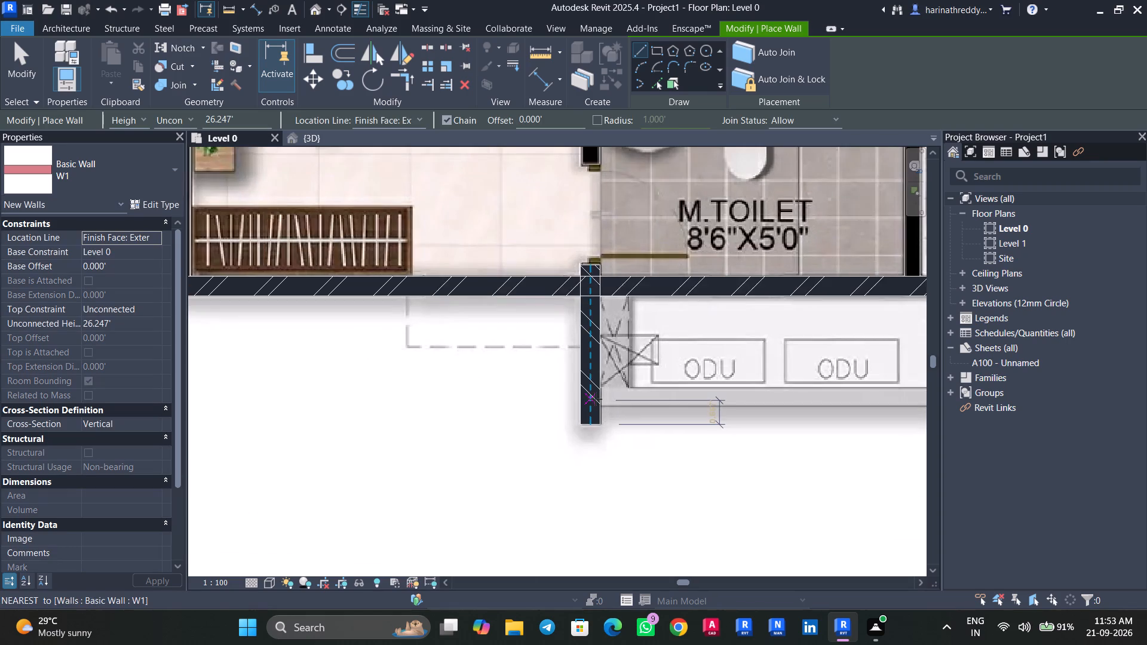
pyautogui.moveTo(595, 399); pyautogui.dragTo(602, 478, button='middle')
pyautogui.scroll(-1, 595, 399)
pyautogui.press('Escape')
# Draw a W1 wall about 14.1 ft long from the flat's outer corner along M.Bedroom's bed-side wall to the shaft beside the 5'6" wide balcony.
pyautogui.scroll(-6, 676, 318)
pyautogui.moveTo(677, 319); pyautogui.dragTo(677, 330, button='middle')
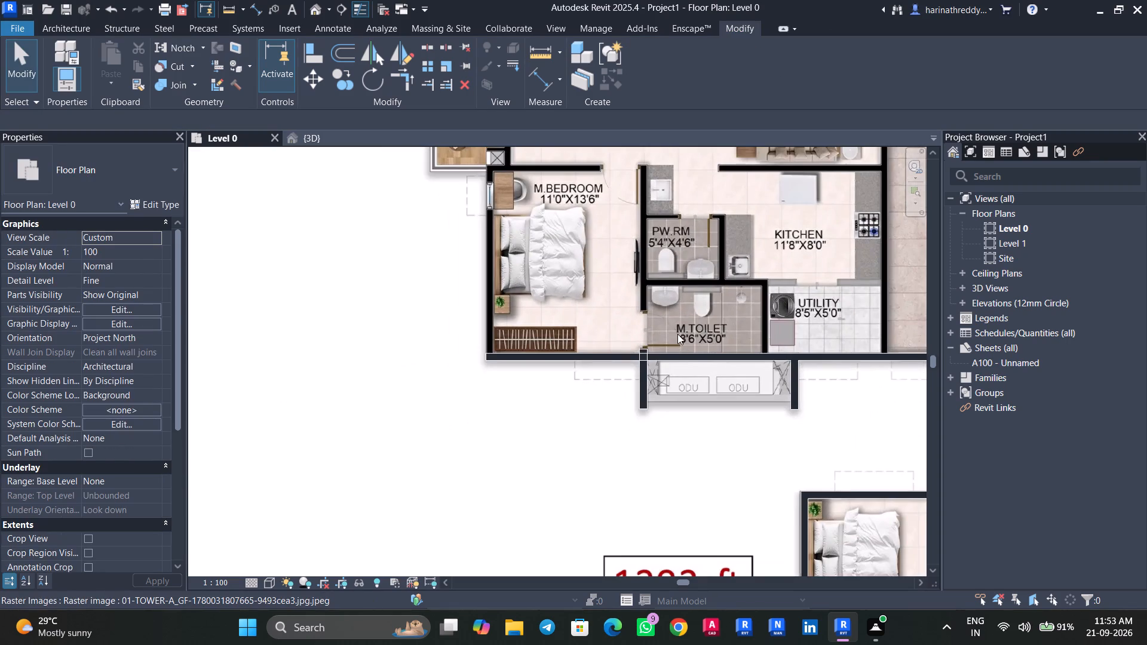
pyautogui.moveTo(498, 322); pyautogui.dragTo(556, 446, button='middle')
pyautogui.scroll(-1, 556, 446)
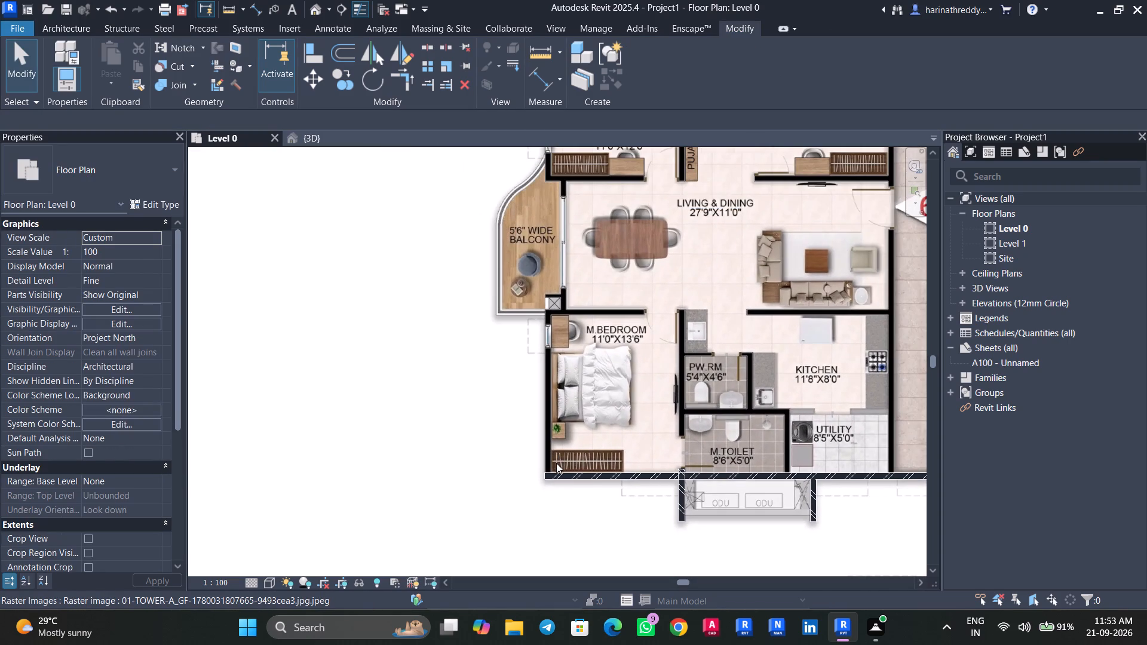
pyautogui.scroll(8, 556, 463)
pyautogui.press('Escape')
pyautogui.write('WA')
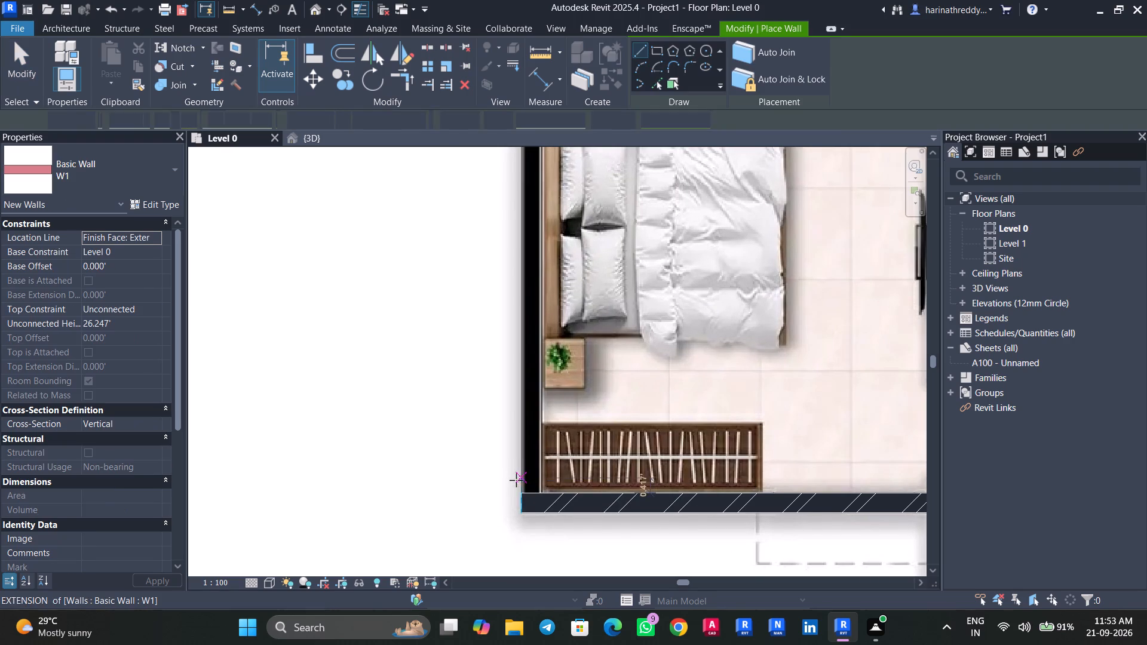
pyautogui.click(524, 492)
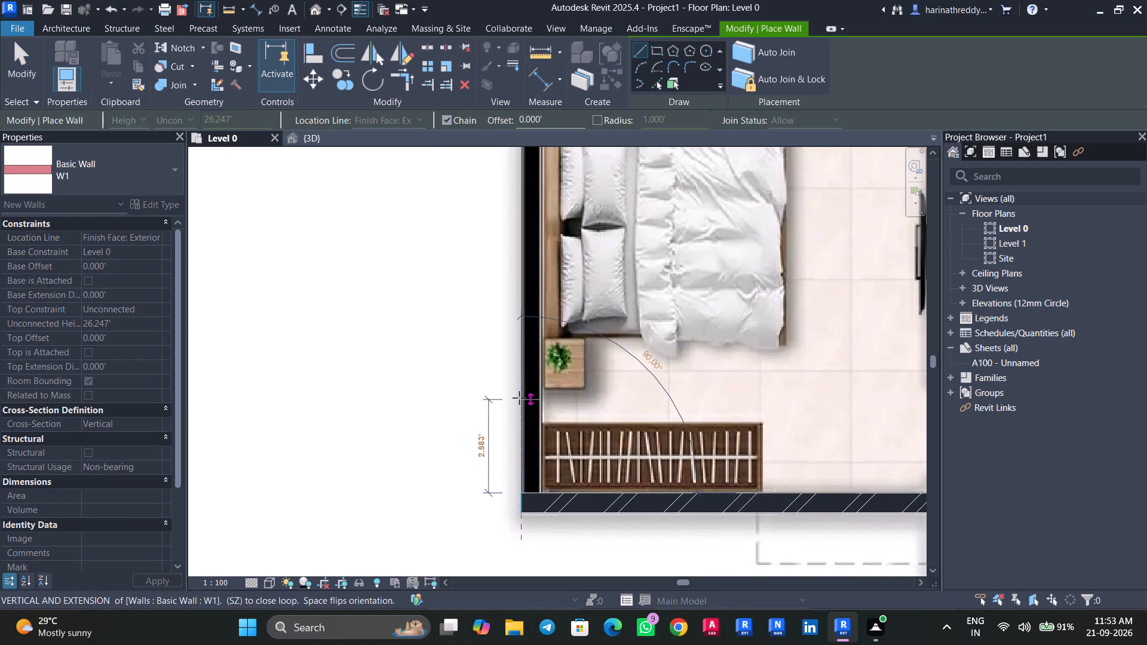
pyautogui.moveTo(521, 343); pyautogui.dragTo(523, 462, button='middle')
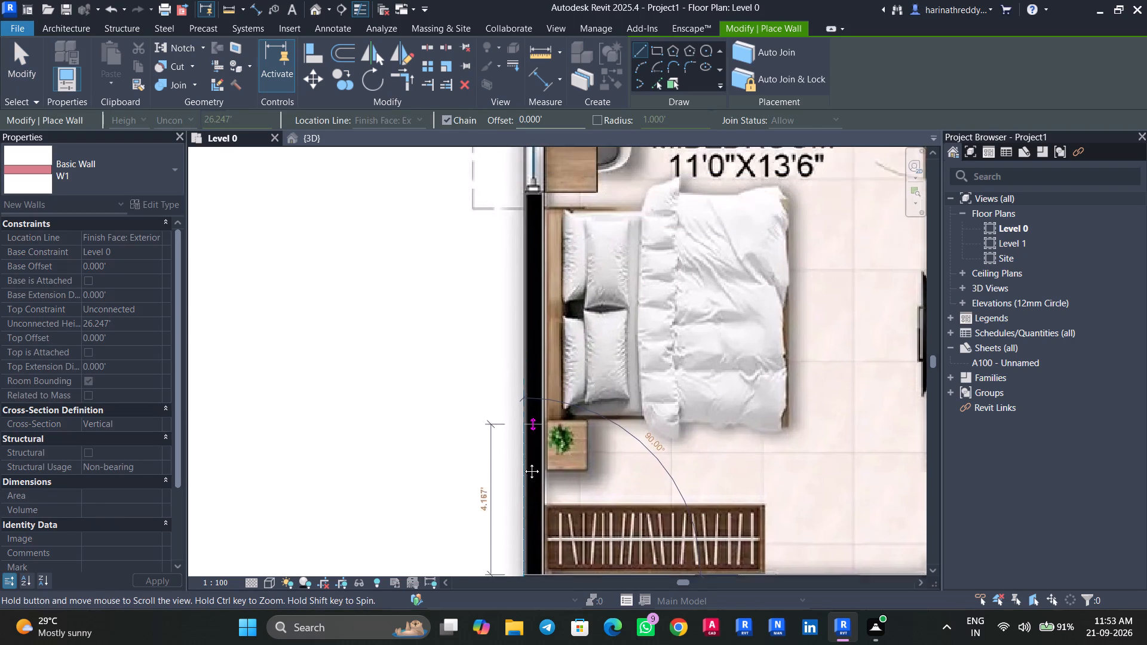
pyautogui.moveTo(523, 462); pyautogui.dragTo(510, 567, button='middle')
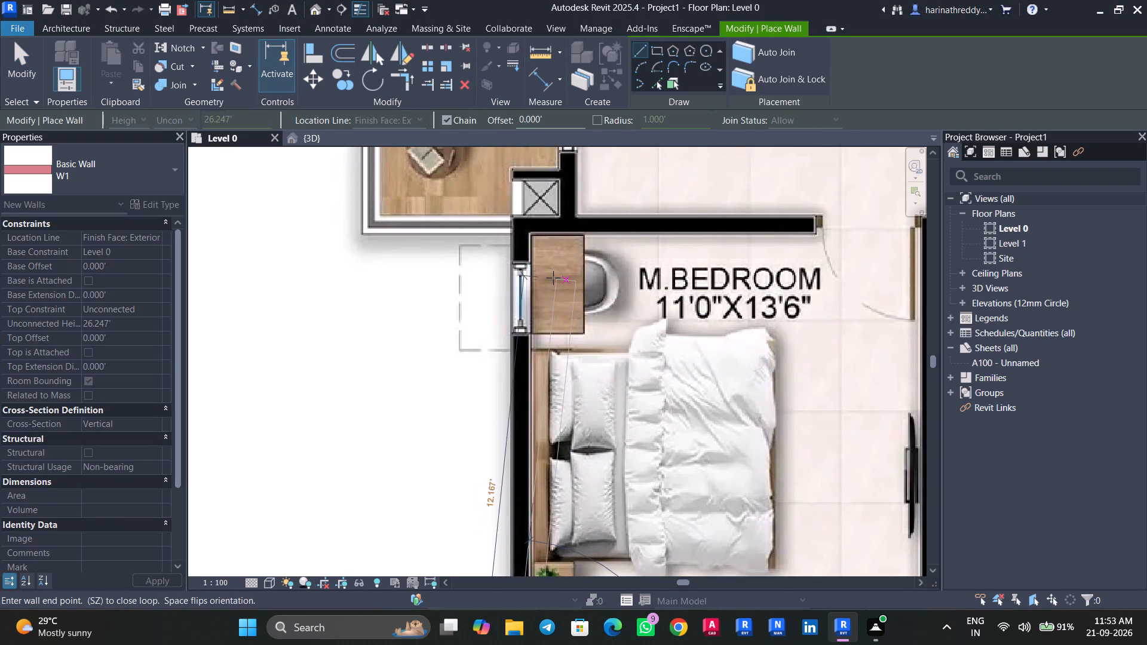
pyautogui.moveTo(554, 278); pyautogui.dragTo(662, 436, button='middle')
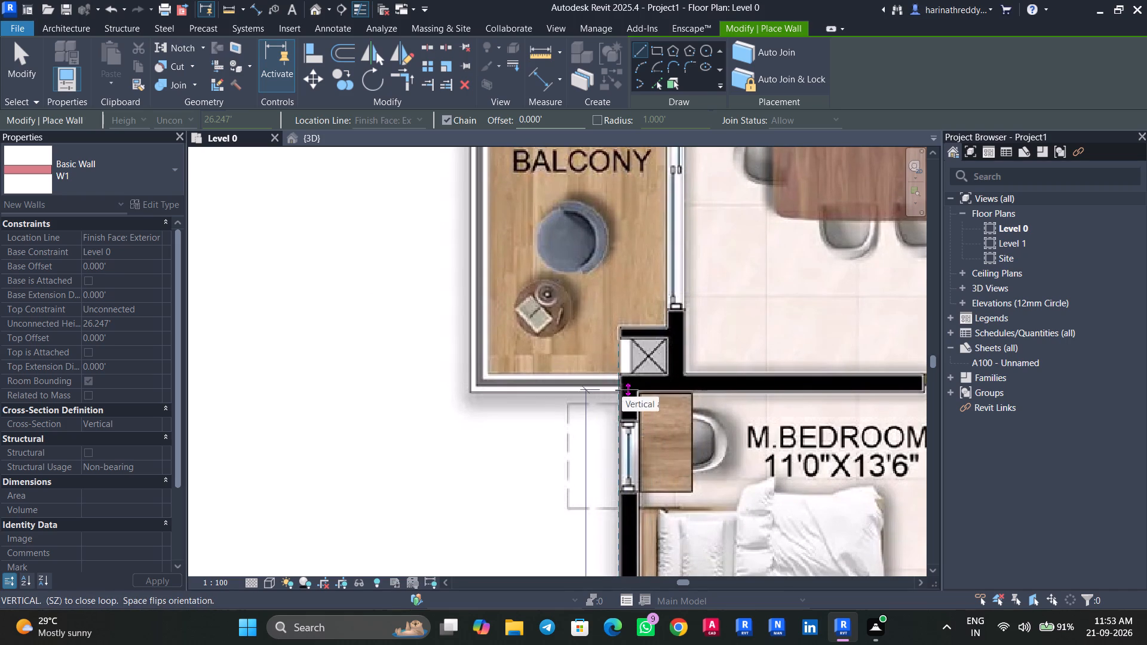
pyautogui.scroll(5, 622, 390)
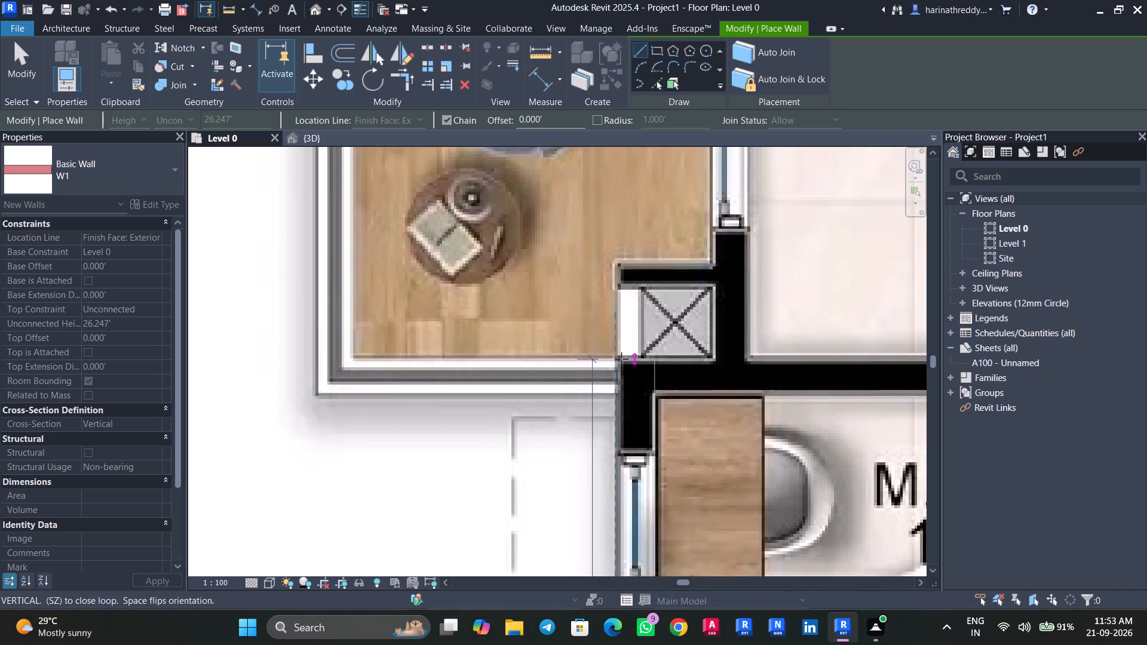
pyautogui.click(620, 360)
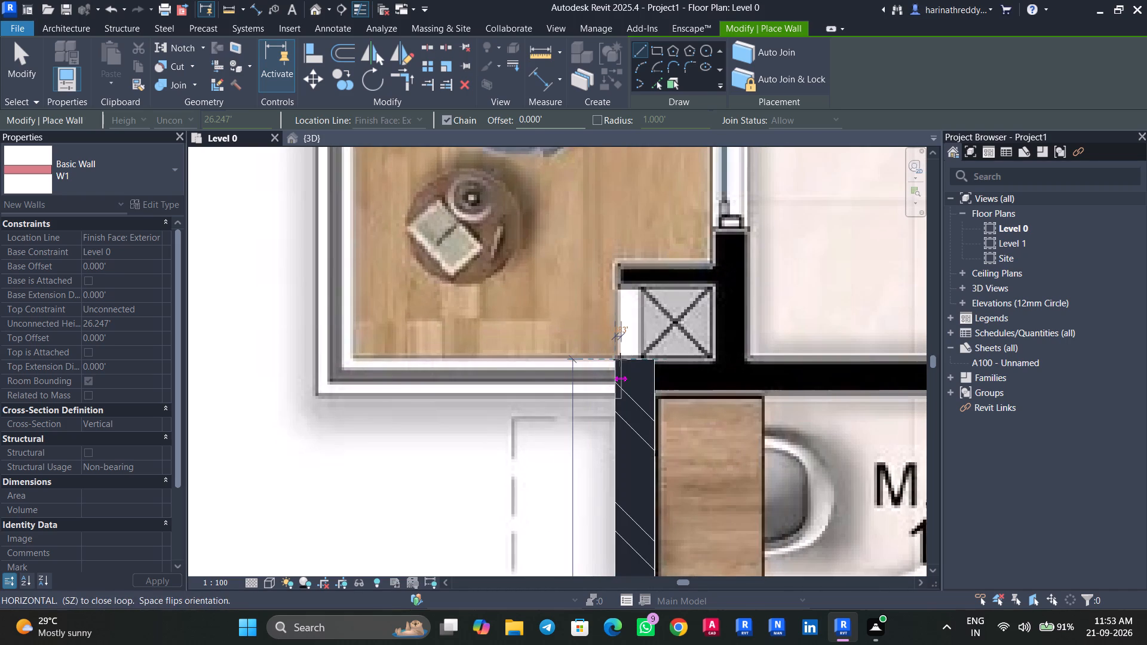
pyautogui.press('Escape')
pyautogui.press('Escape')
# Nudge the M.Bedroom bed-side W1 wall one increment towards the room to match the plan image.
pyautogui.click(642, 449)
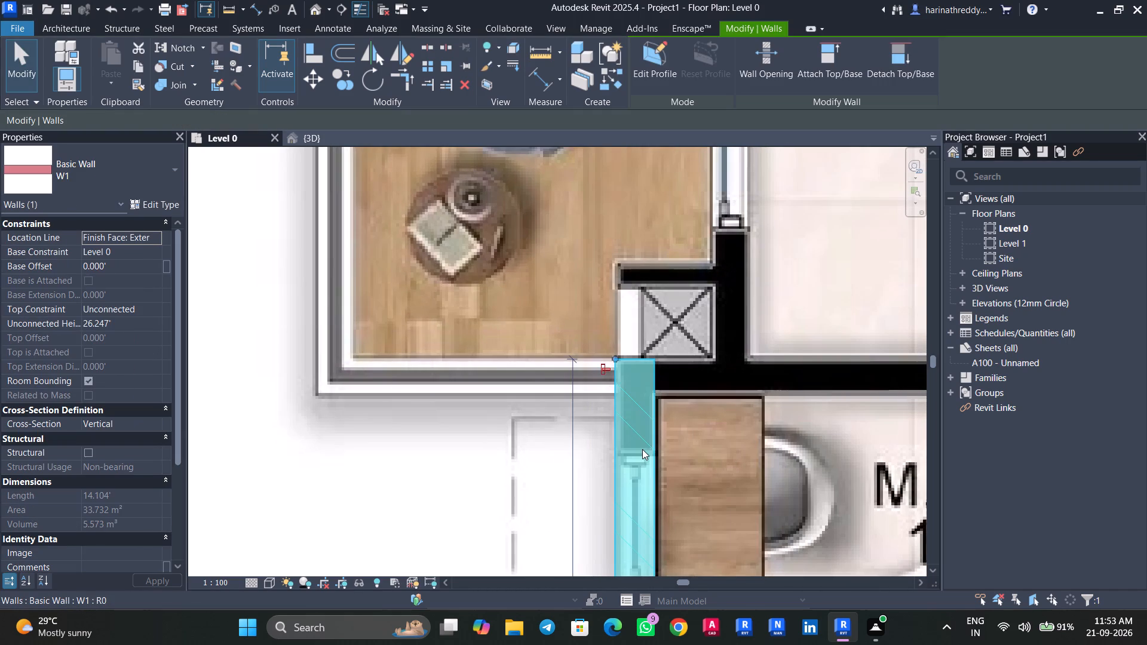
pyautogui.press('Right')
pyautogui.press('Escape')
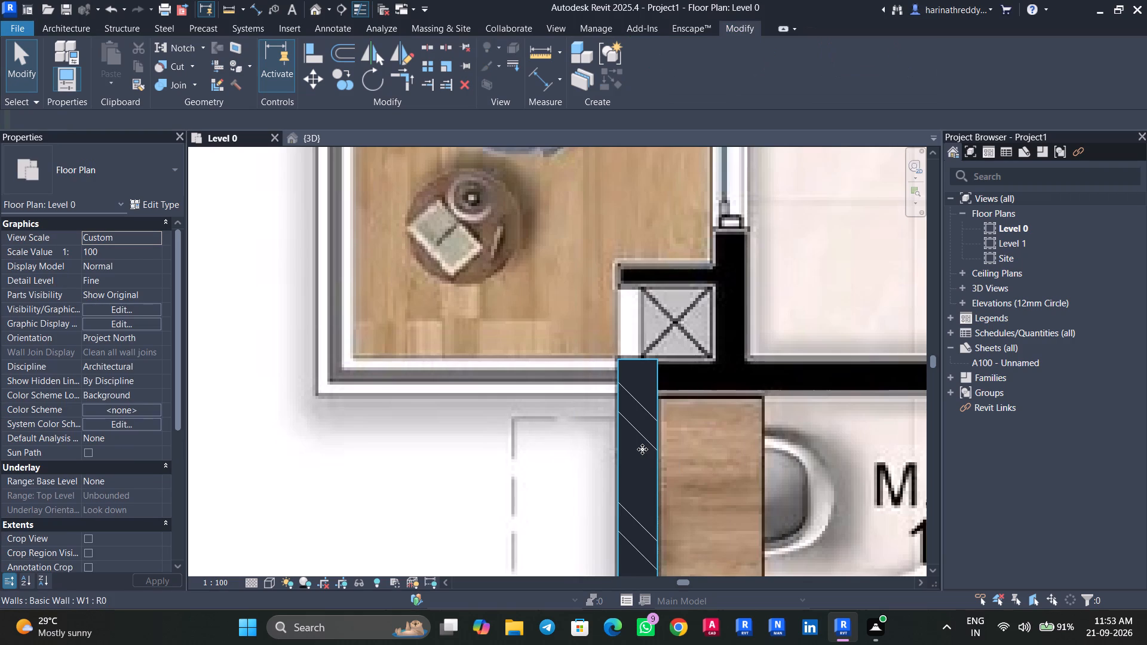
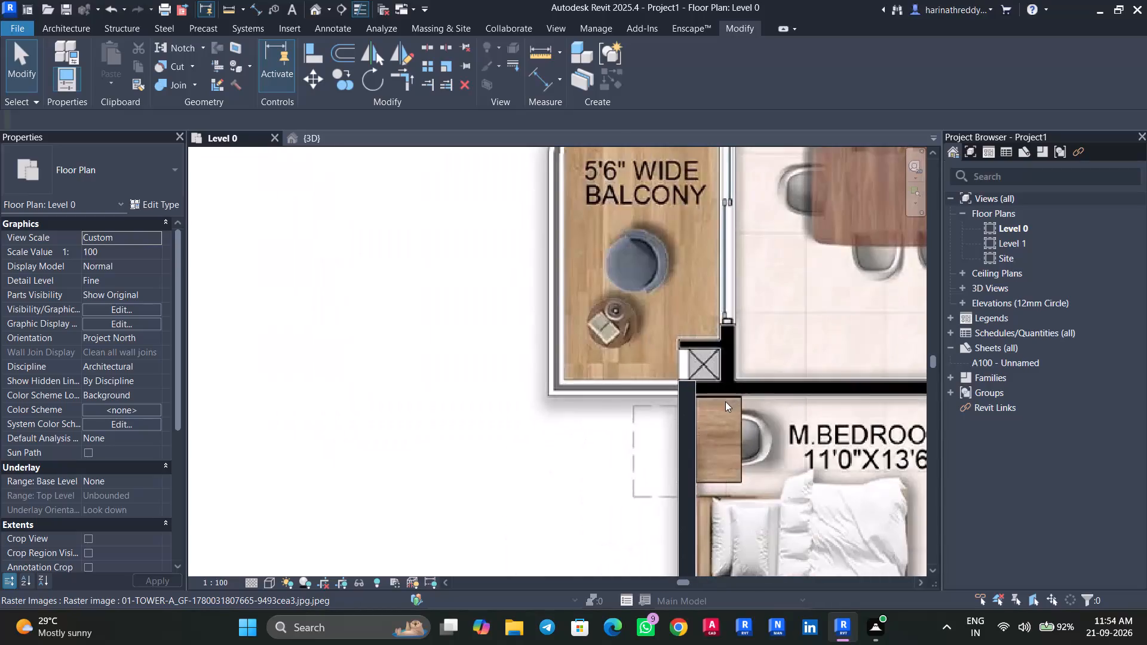
# Extend the W1 wall stub at the M.Toilet door along M.Bedroom's TV-side wall to the M.Bedroom door, about 17.9 ft long overall.
pyautogui.scroll(-3, 728, 404)
pyautogui.moveTo(728, 404); pyautogui.dragTo(630, 377, button='middle')
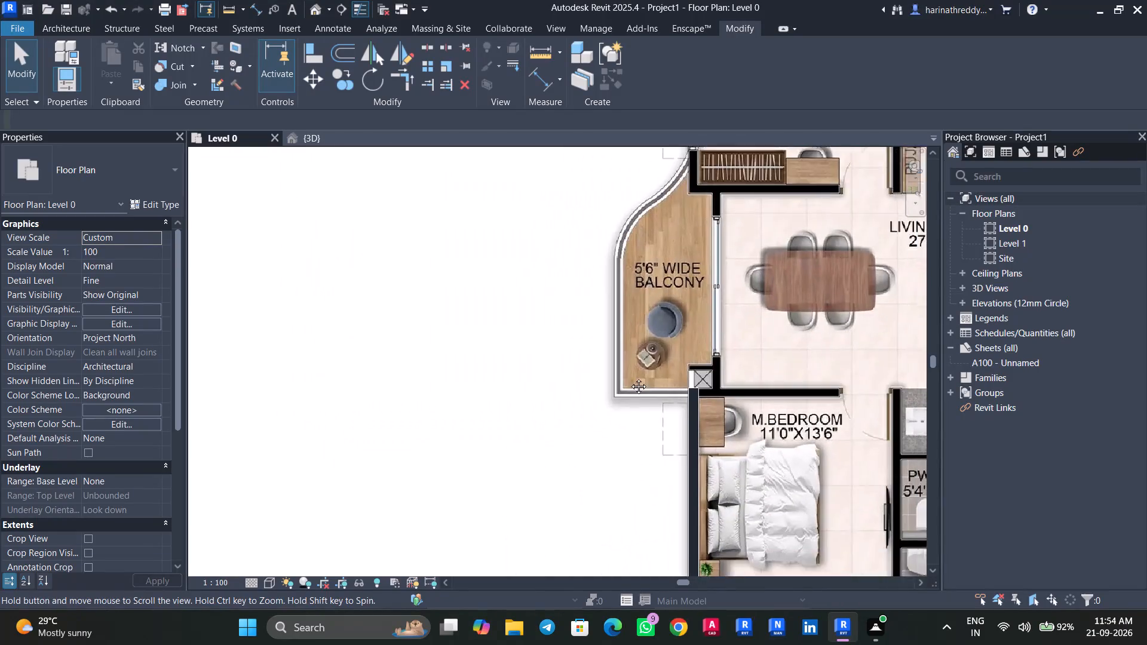
pyautogui.moveTo(630, 377); pyautogui.dragTo(558, 356, button='middle')
pyautogui.scroll(-5, 689, 465)
pyautogui.moveTo(689, 465); pyautogui.dragTo(663, 420, button='middle')
pyautogui.scroll(1, 663, 420)
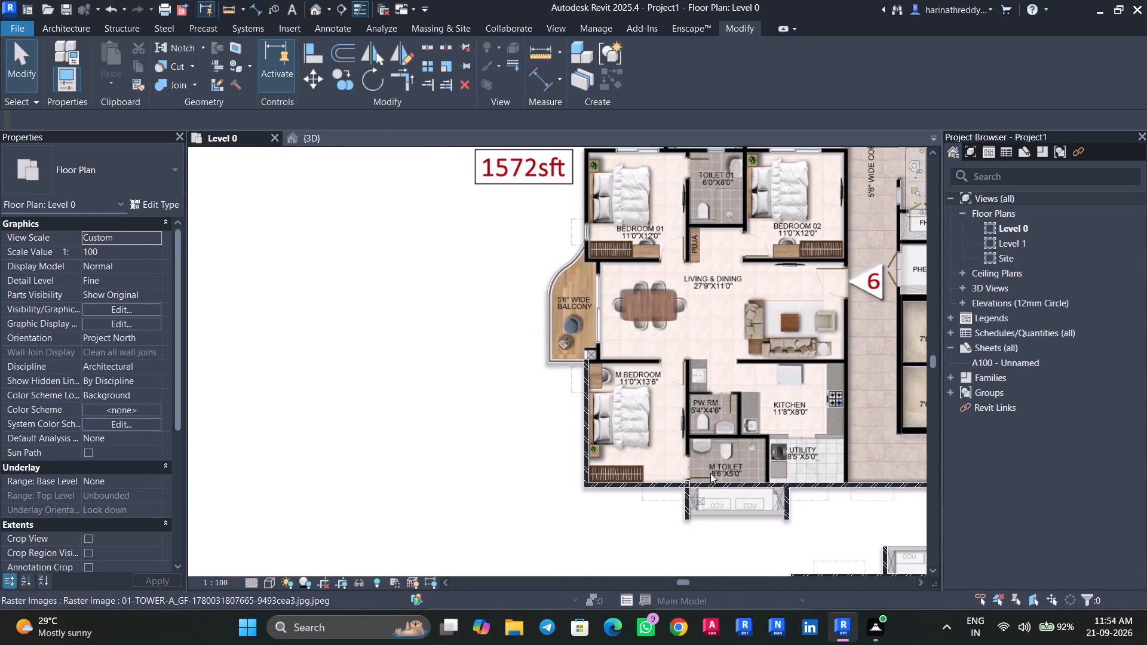
pyautogui.scroll(8, 711, 473)
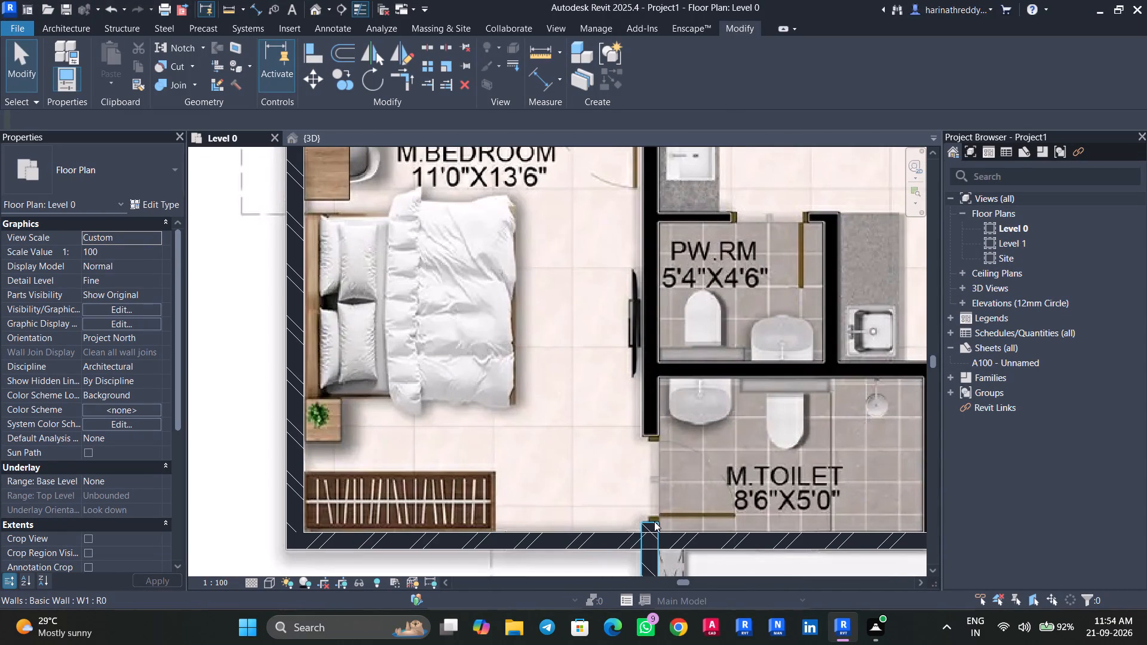
pyautogui.click(654, 521)
pyautogui.scroll(-3, 663, 509)
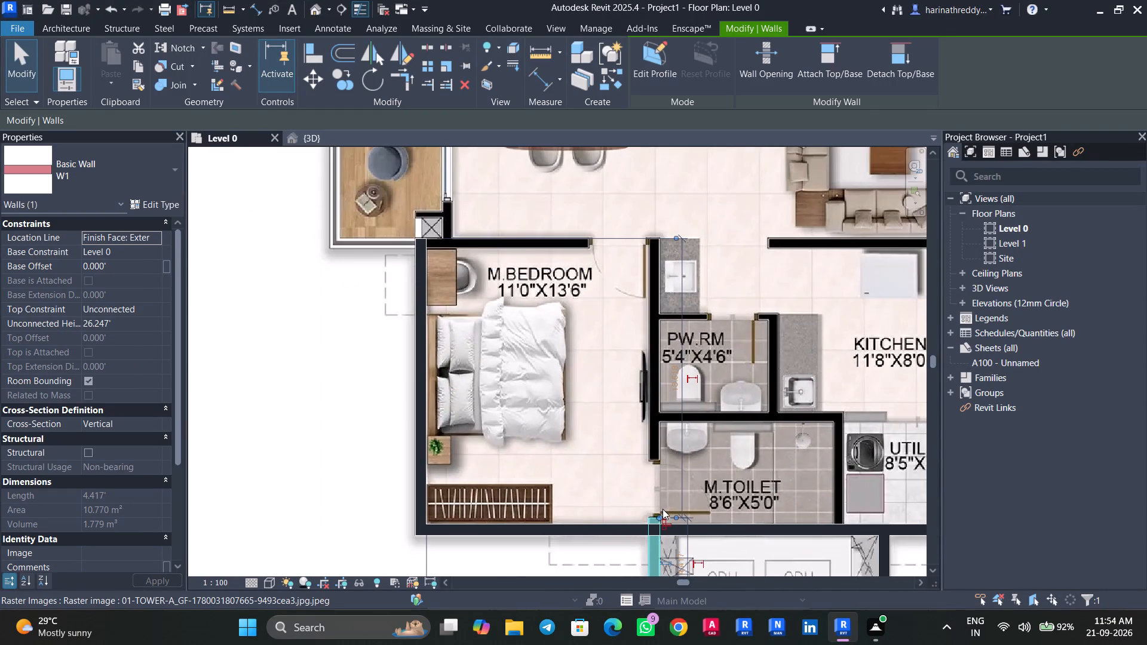
pyautogui.moveTo(661, 514); pyautogui.dragTo(664, 474)
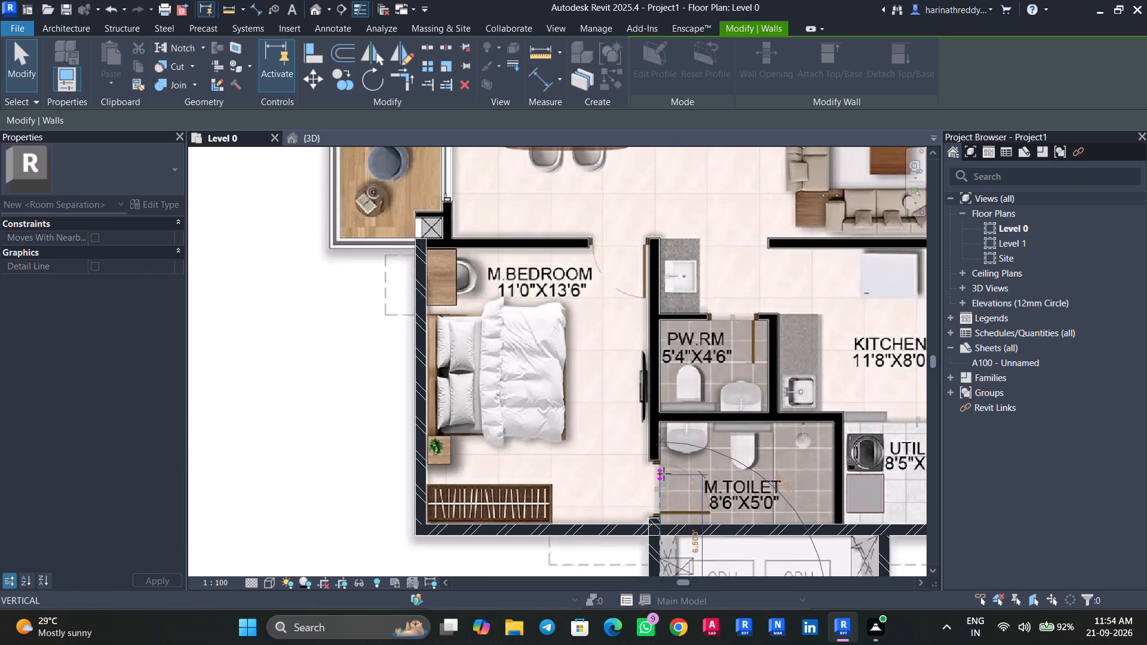
pyautogui.moveTo(664, 474); pyautogui.dragTo(664, 296)
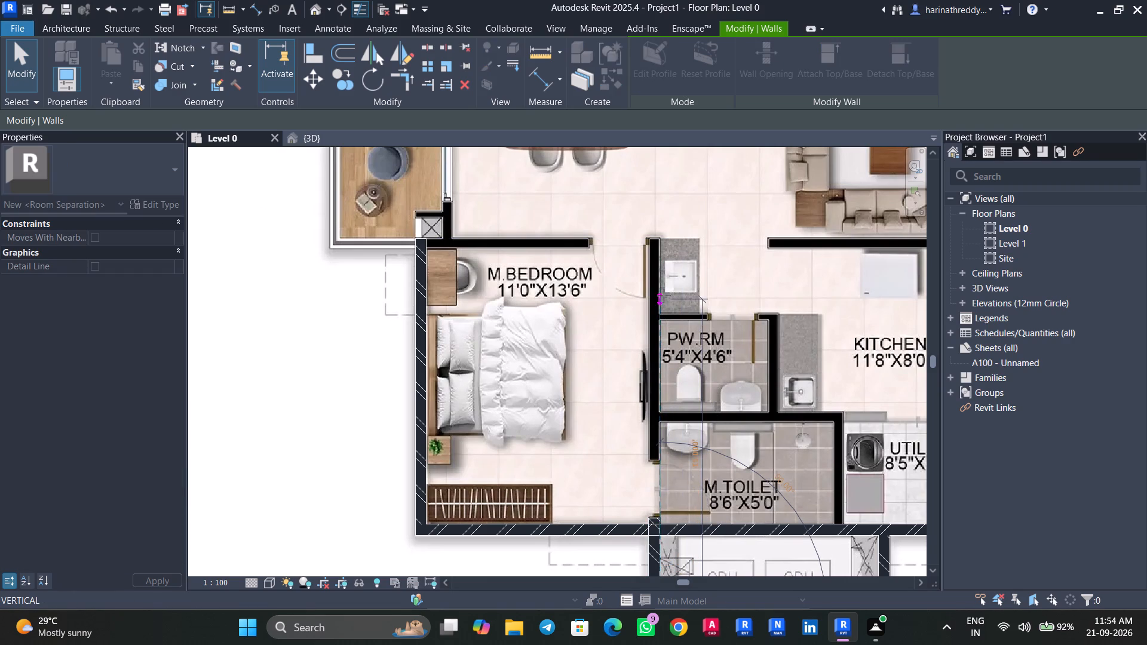
pyautogui.moveTo(664, 296); pyautogui.dragTo(663, 243)
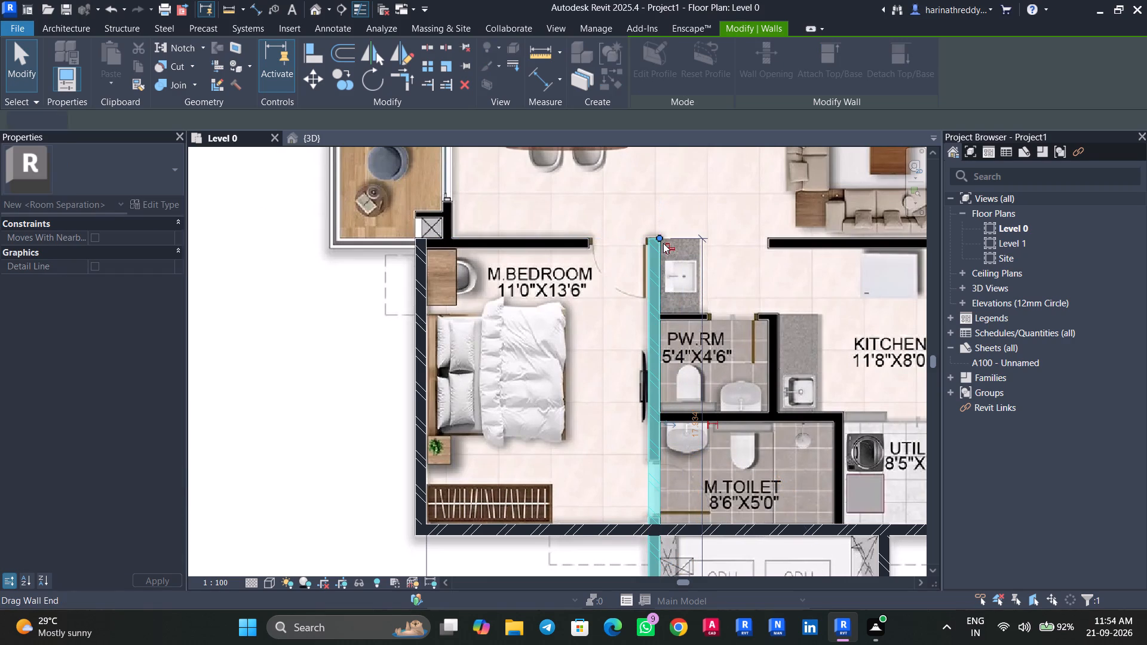
pyautogui.scroll(10, 663, 242)
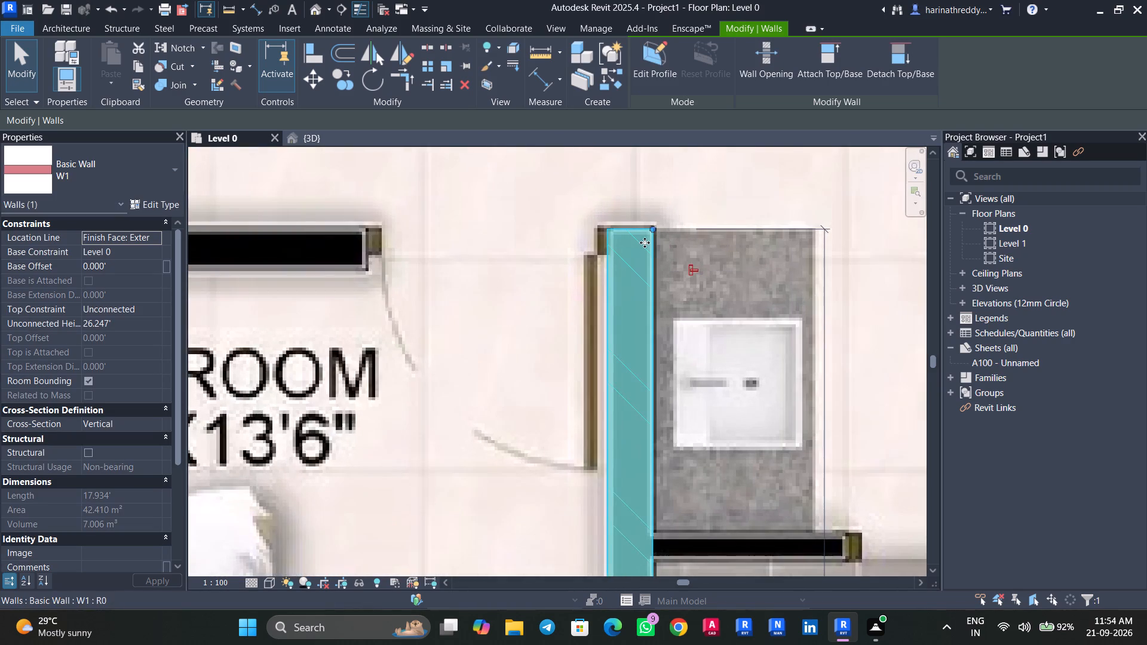
pyautogui.scroll(-5, 660, 256)
pyautogui.scroll(-7, 728, 368)
# Draw a W1 wall about 11.3 ft long from the balcony shaft's corner along M.Bedroom's Living & Dining side to the TV-side wall.
pyautogui.moveTo(726, 369); pyautogui.dragTo(702, 320, button='middle')
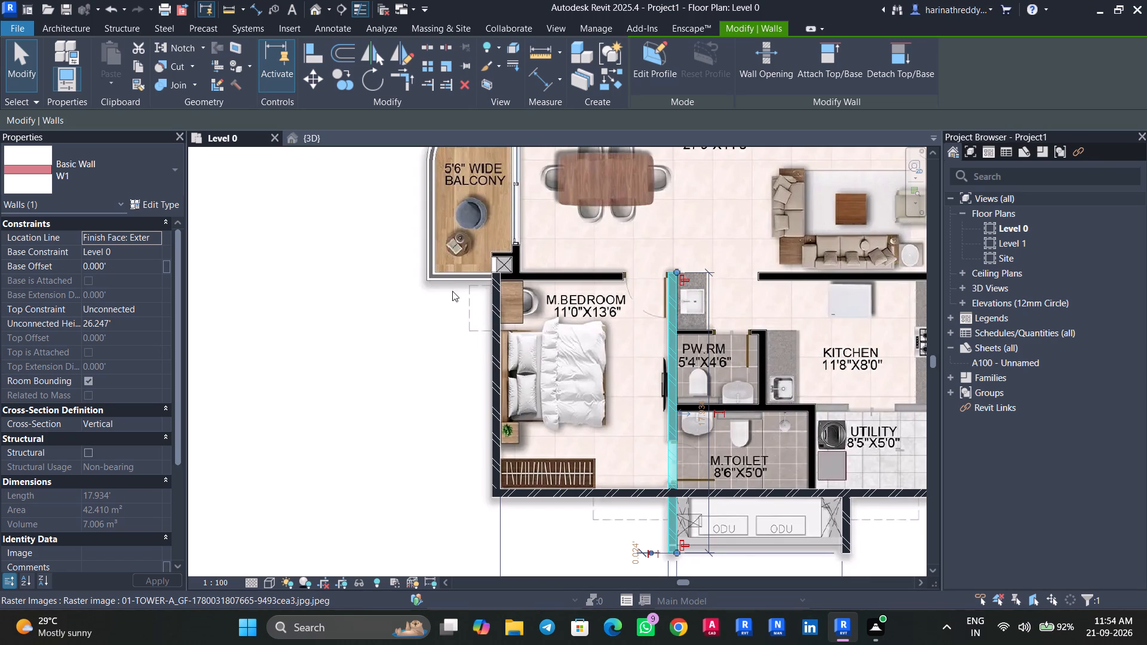
pyautogui.scroll(4, 471, 266)
pyautogui.scroll(7, 517, 286)
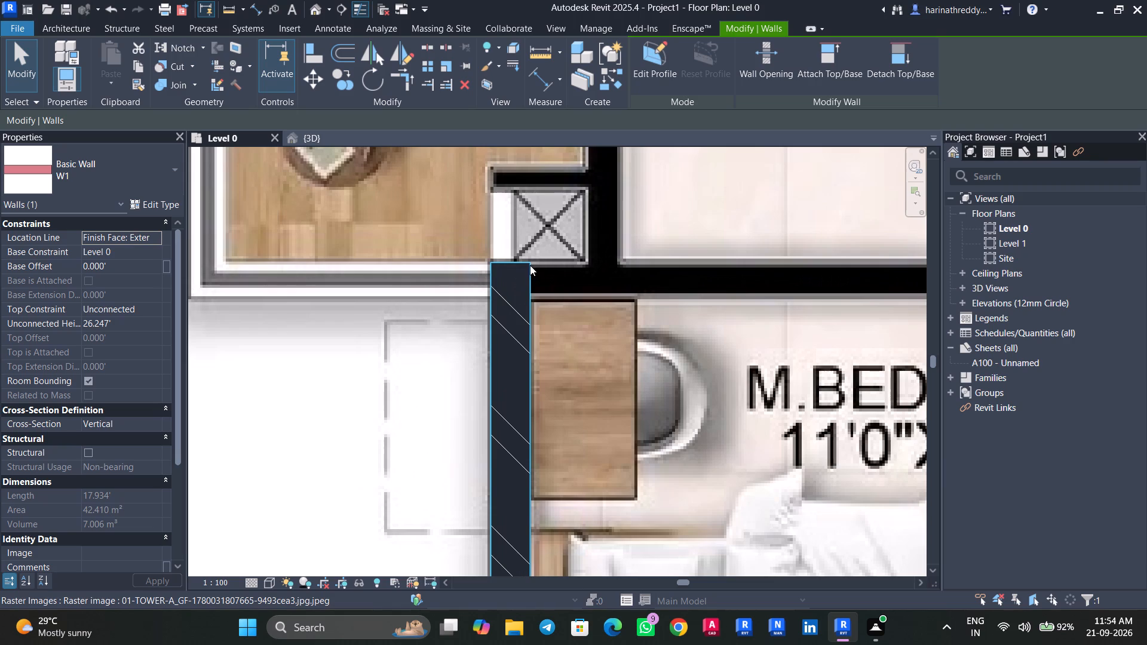
pyautogui.press('Escape')
pyautogui.press('Escape')
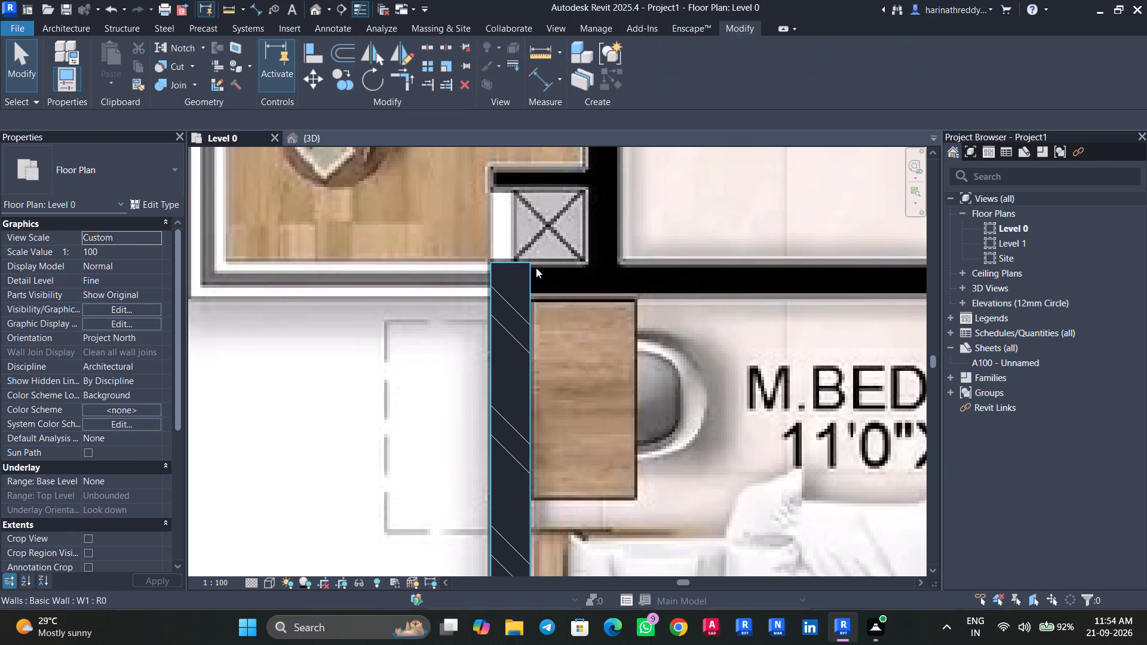
pyautogui.write('WA')
pyautogui.click(531, 265)
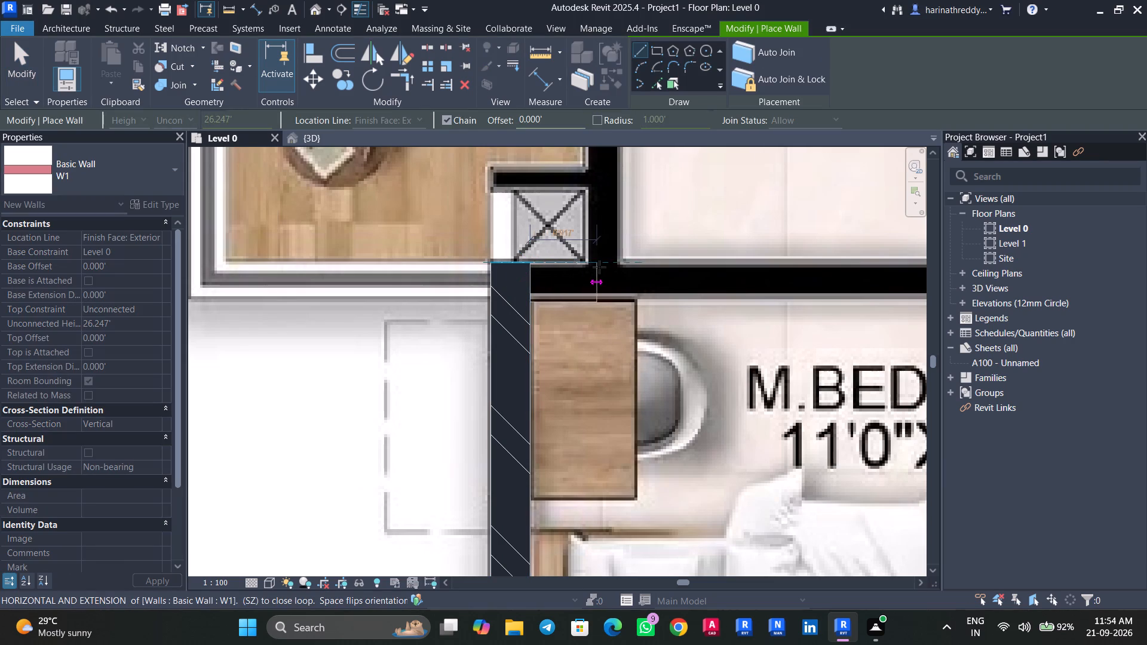
pyautogui.scroll(-5, 649, 268)
pyautogui.scroll(1, 649, 268)
pyautogui.scroll(-1, 649, 268)
pyautogui.moveTo(649, 268); pyautogui.dragTo(562, 258, button='middle')
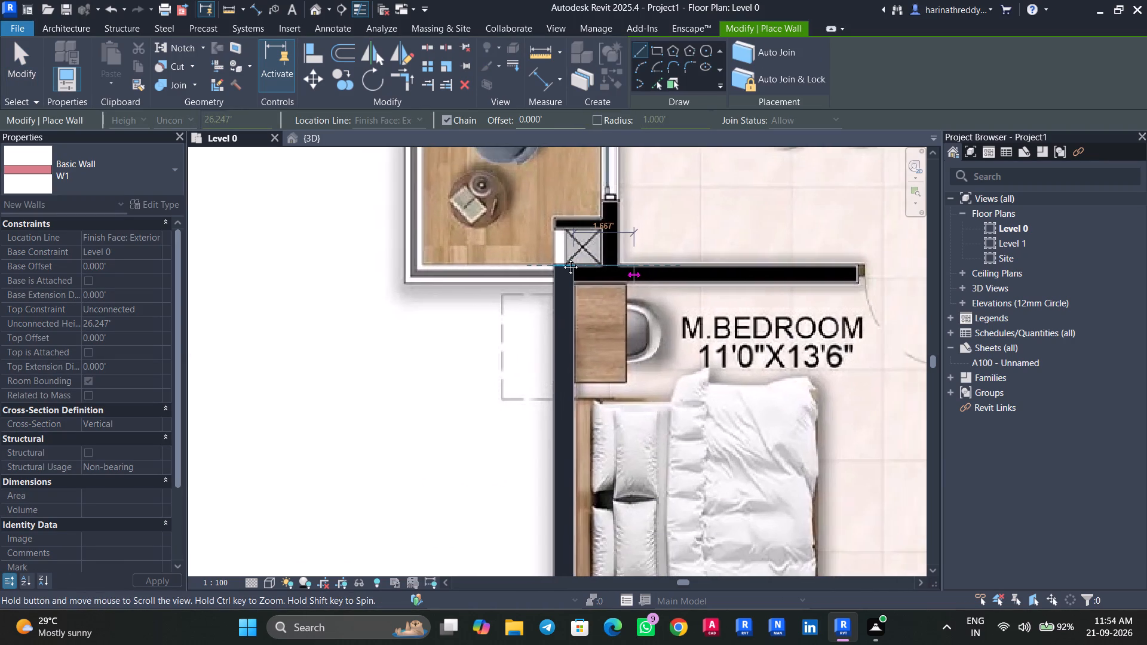
pyautogui.moveTo(562, 258); pyautogui.dragTo(406, 238, button='middle')
pyautogui.scroll(-1, 406, 238)
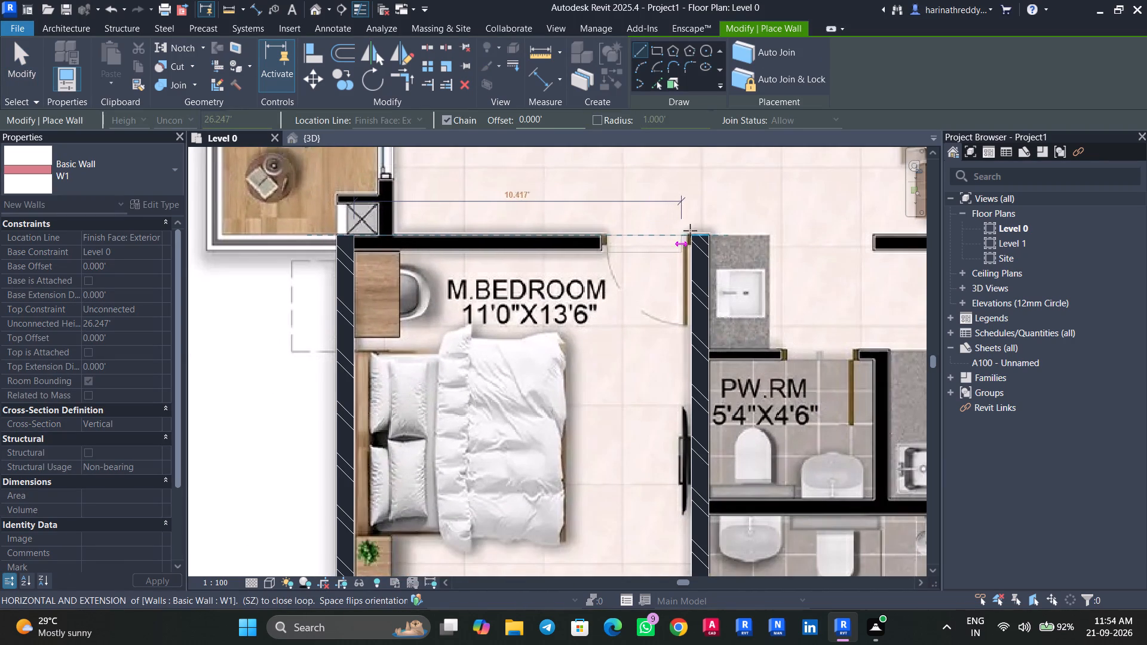
pyautogui.click(692, 231)
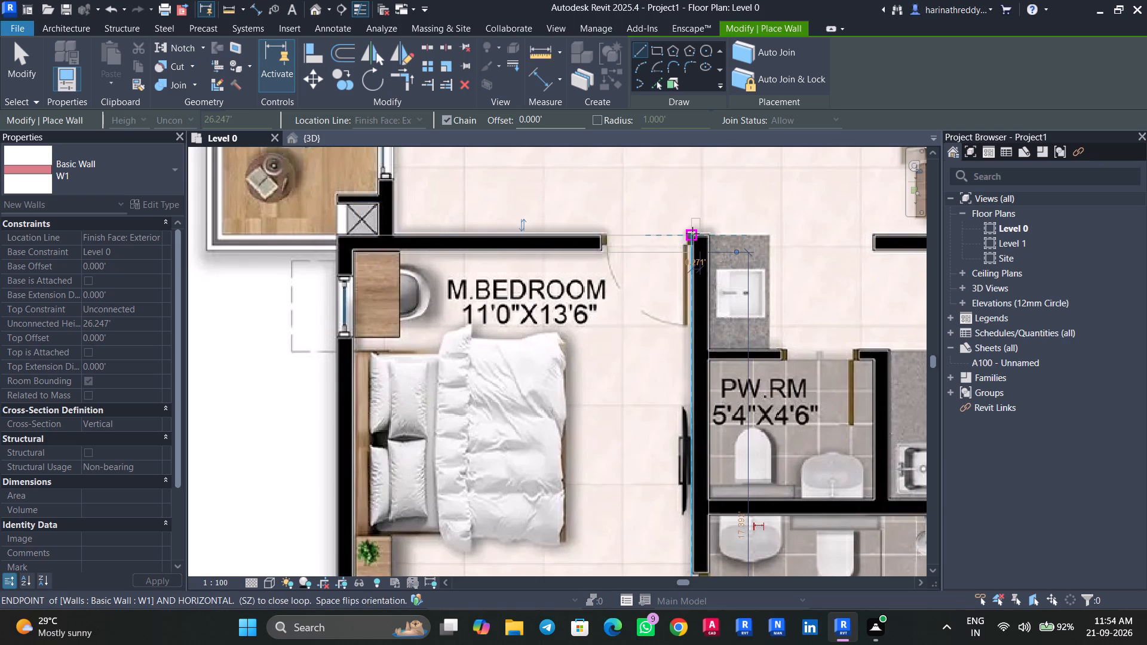
pyautogui.press('Escape')
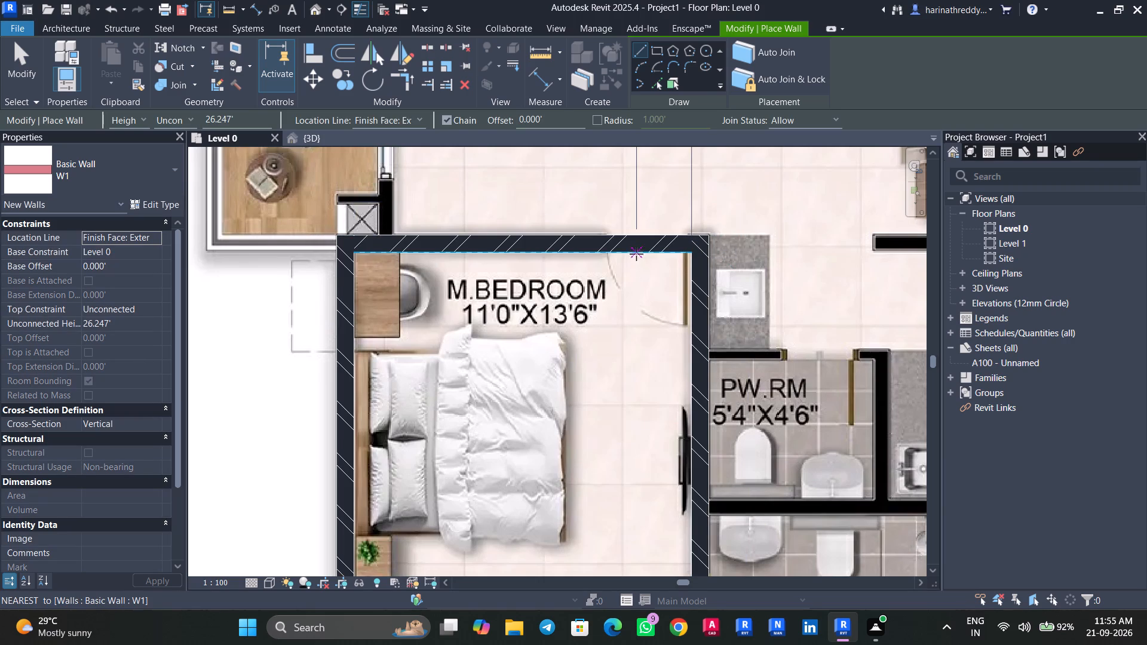
pyautogui.press('Escape')
# Nudge the W1 wall between M.Bedroom and Living & Dining one increment away from the bedroom to match the plan image.
pyautogui.click(636, 241)
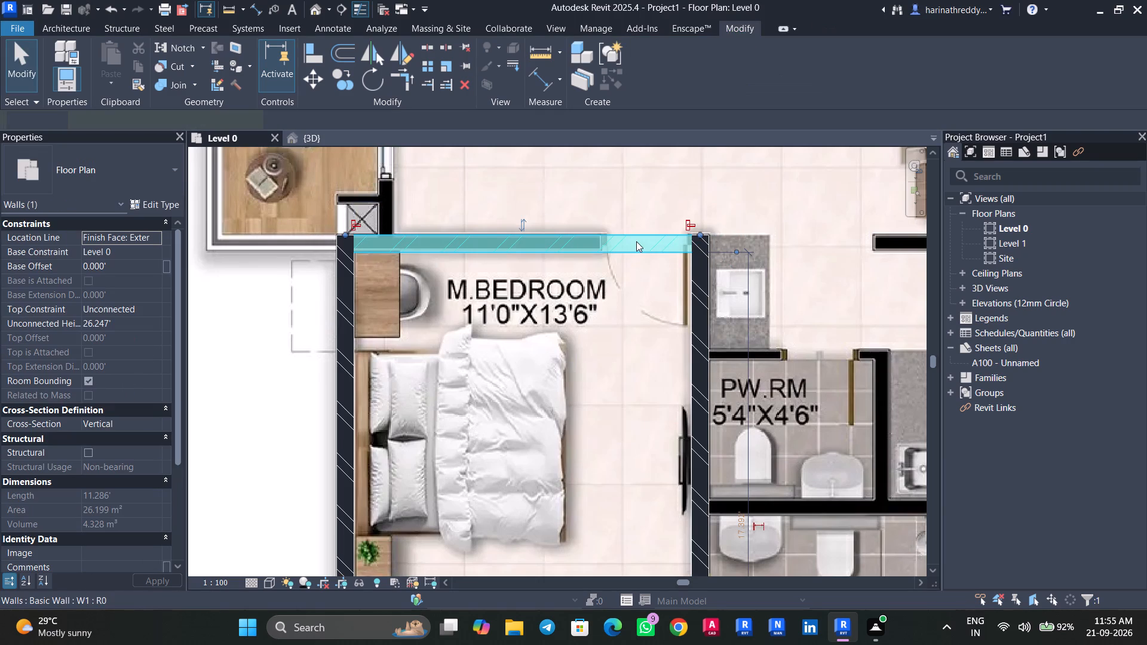
pyautogui.press('Up')
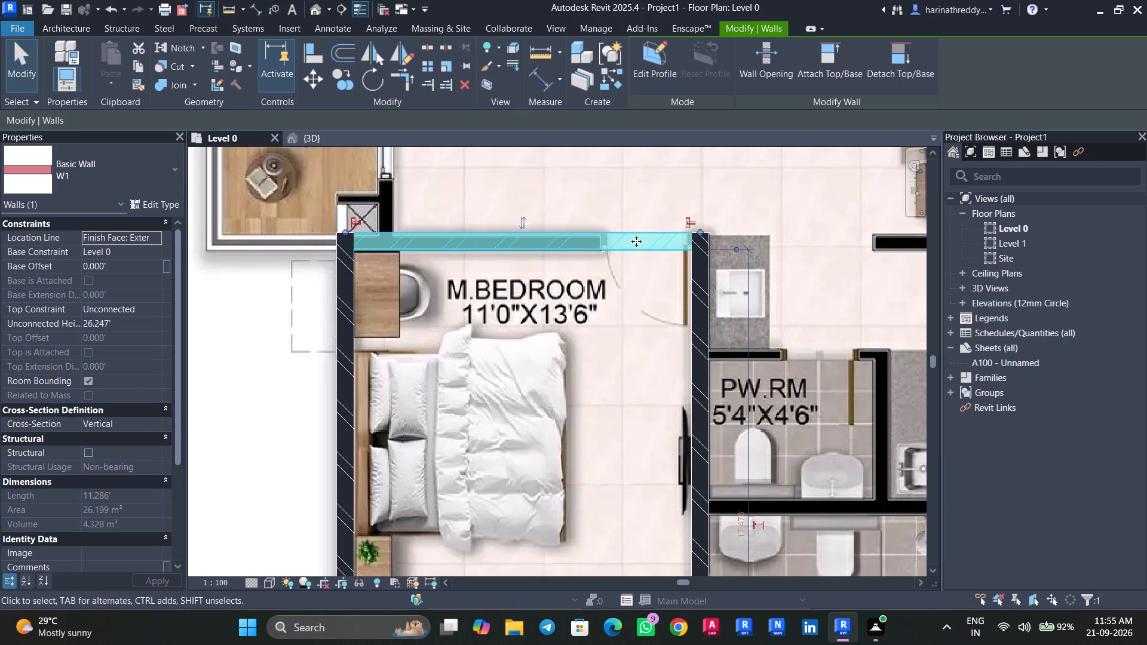
pyautogui.press('Escape')
# Examine the corridor-side wall line from the 1572 sft flat's Utility up to the 1457 sft flat on the plan image.
pyautogui.scroll(-5, 636, 241)
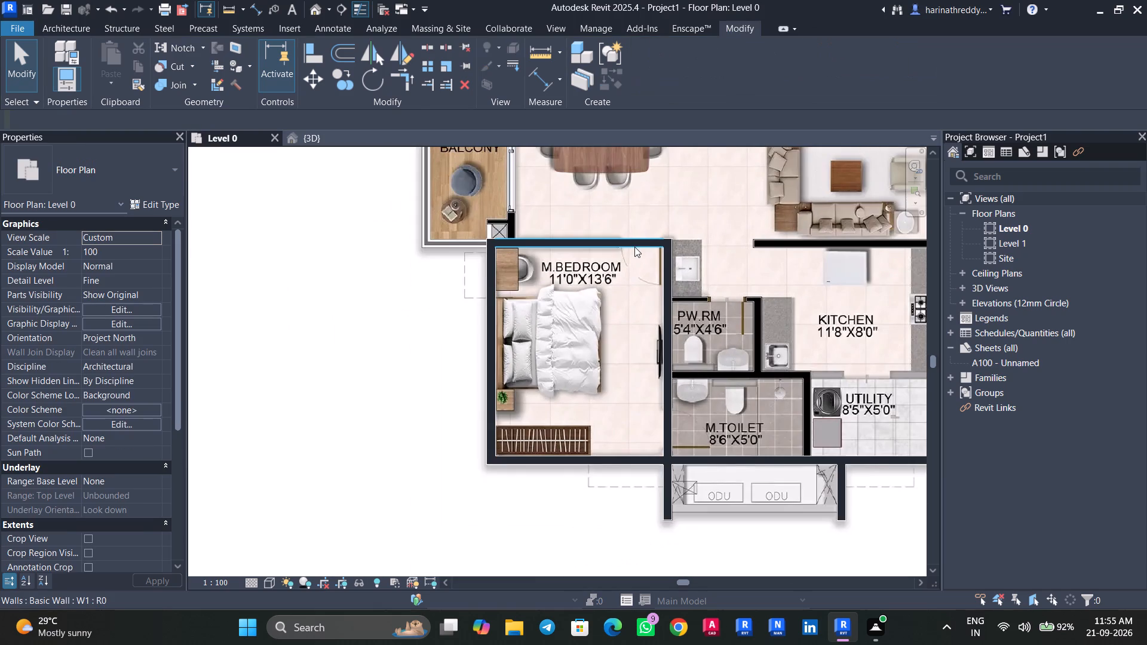
pyautogui.moveTo(809, 440); pyautogui.dragTo(749, 456, button='middle')
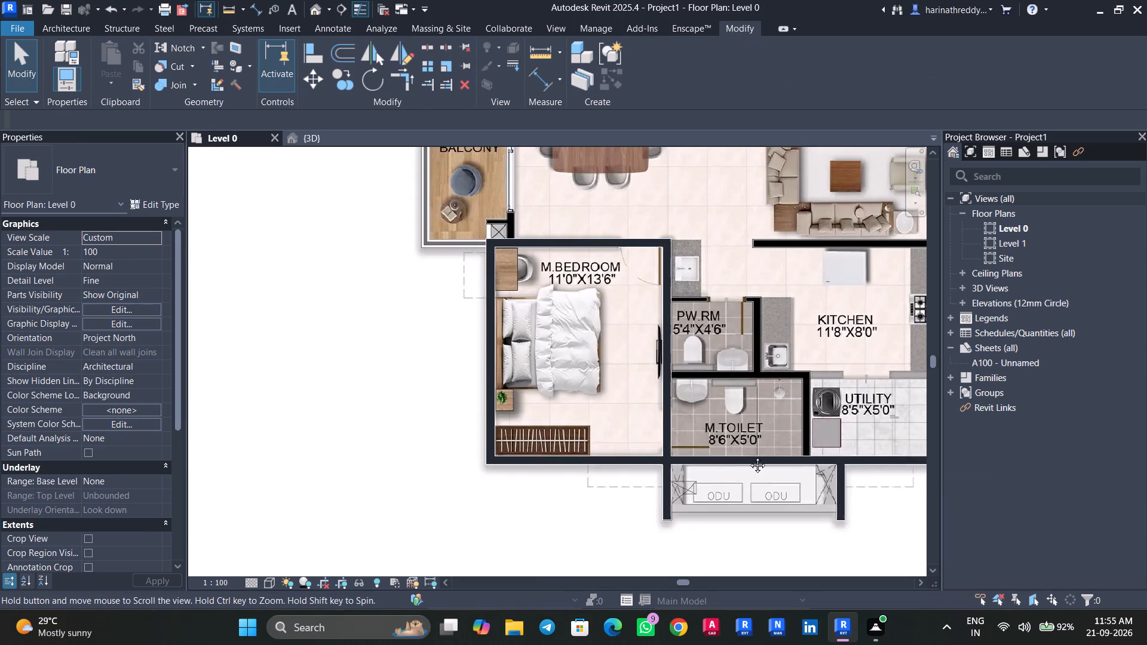
pyautogui.moveTo(749, 456); pyautogui.dragTo(602, 459, button='middle')
pyautogui.scroll(-6, 695, 398)
pyautogui.middleClick(695, 398)
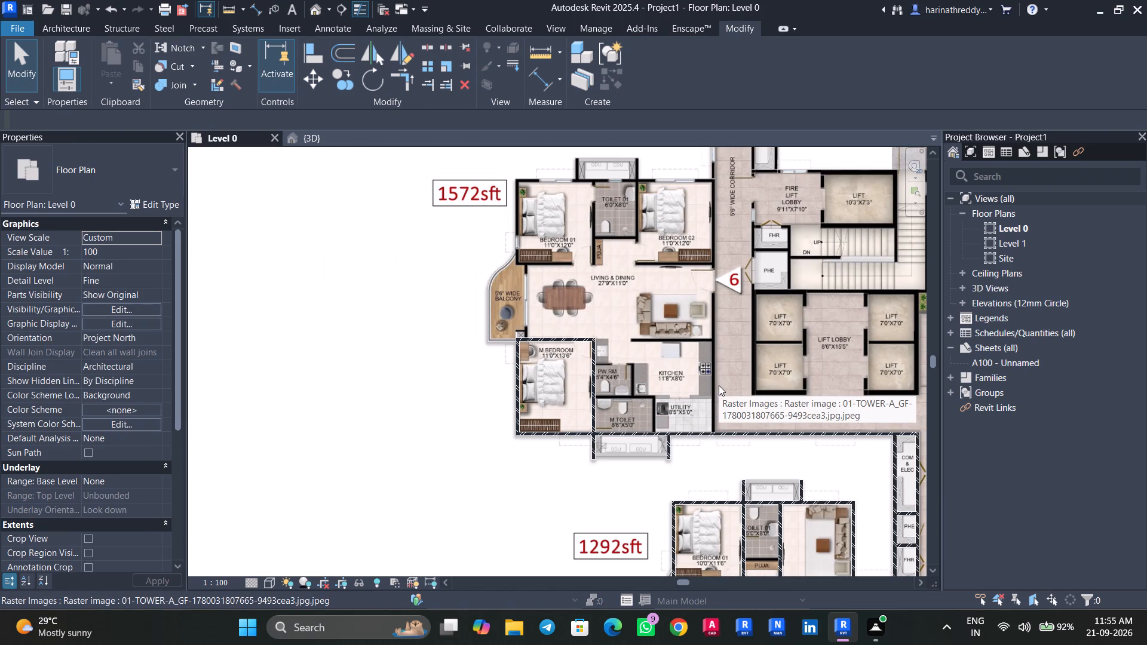
pyautogui.moveTo(718, 303); pyautogui.dragTo(681, 468, button='middle')
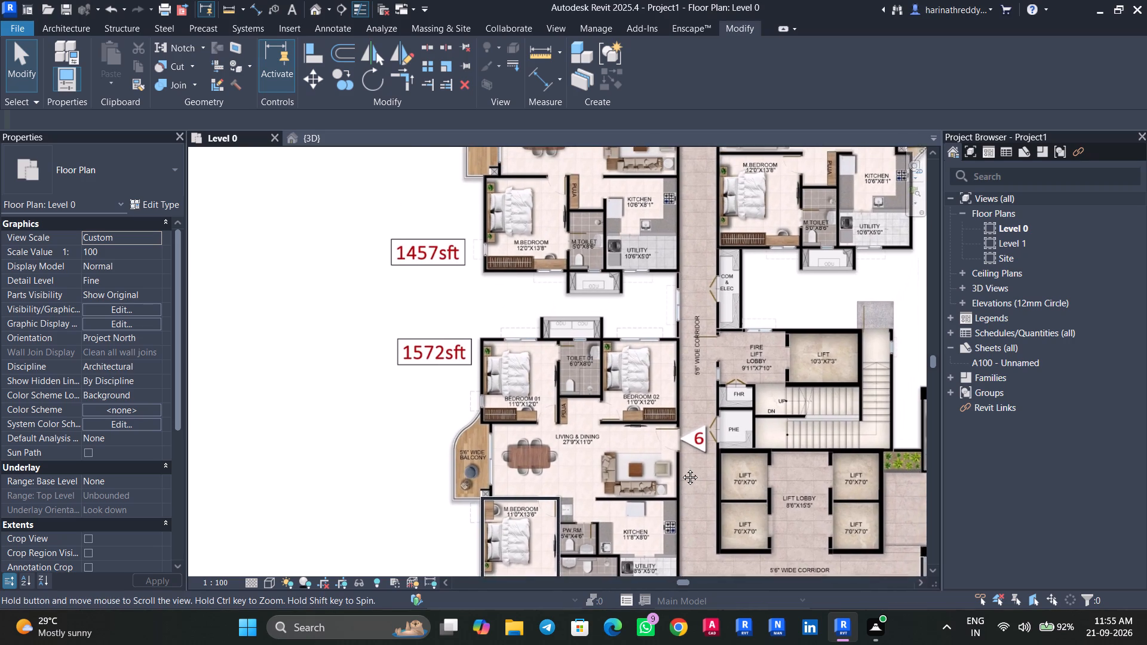
pyautogui.moveTo(681, 468); pyautogui.dragTo(633, 595, button='middle')
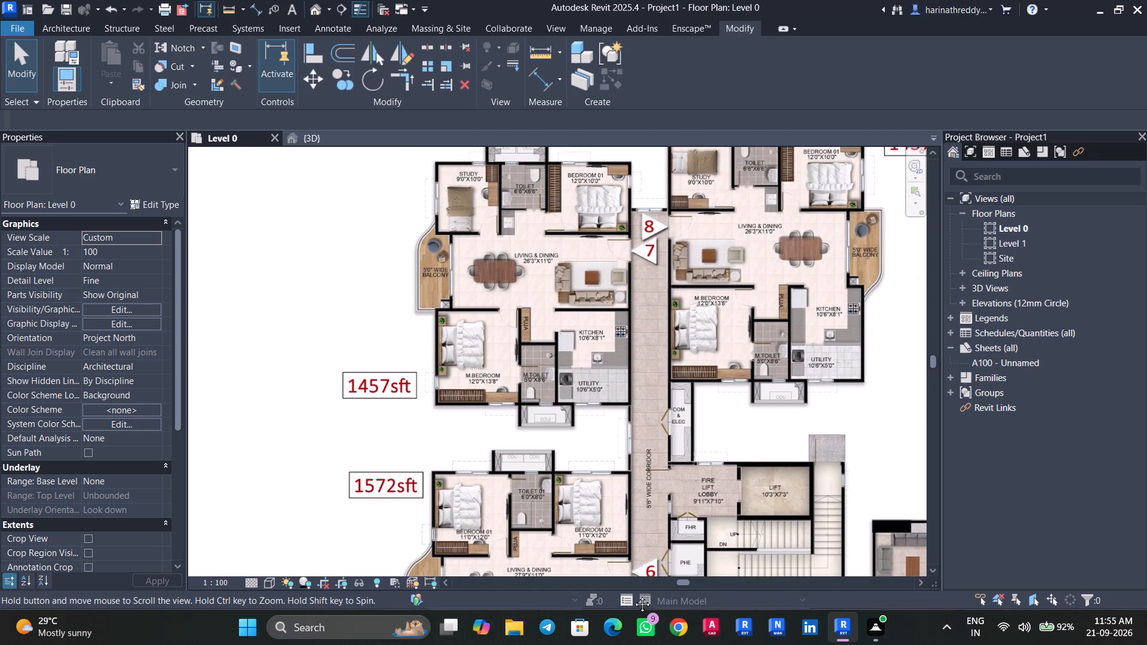
pyautogui.moveTo(633, 595); pyautogui.dragTo(597, 413, button='middle')
pyautogui.scroll(8, 600, 456)
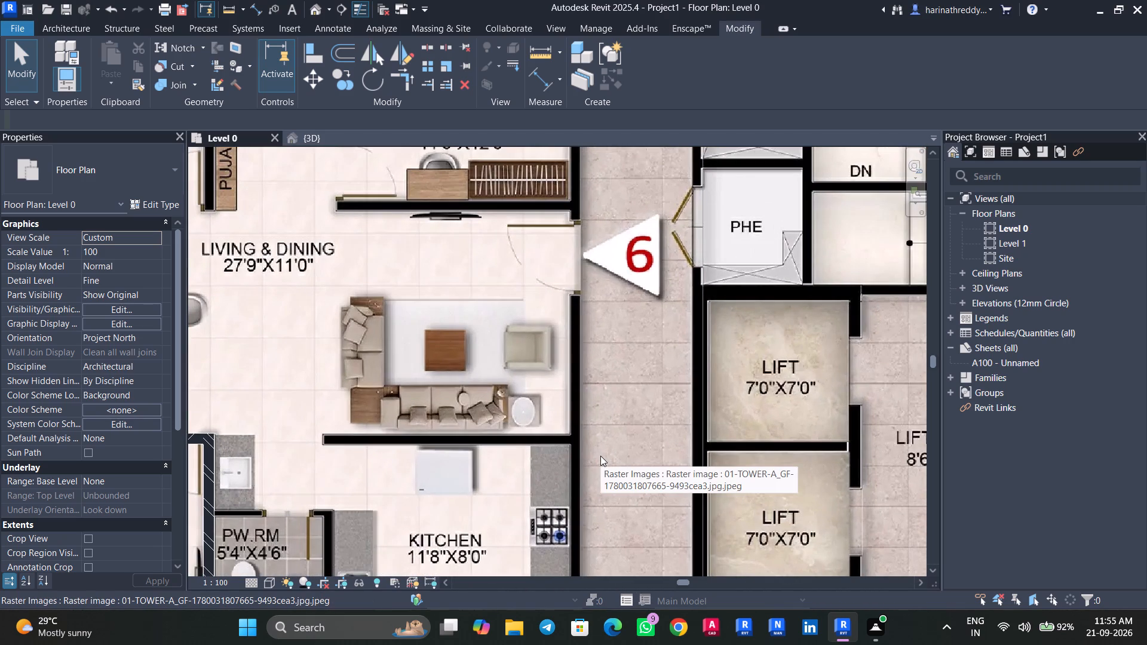
pyautogui.scroll(-11, 600, 455)
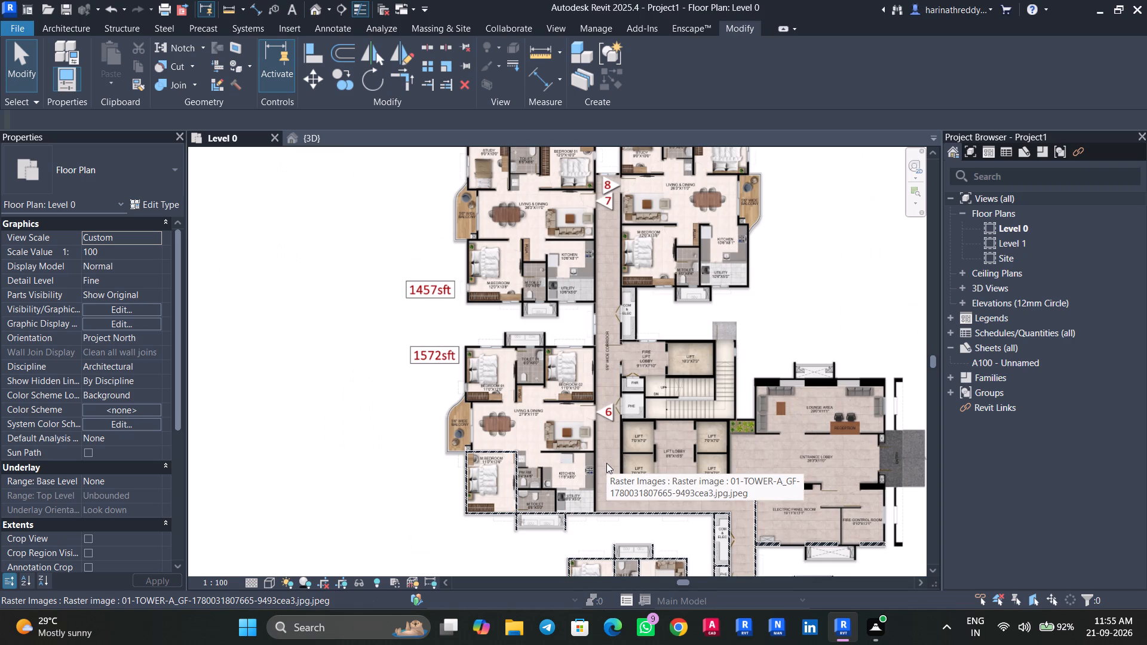
# Draw a W1 wall about 83.5 ft long along the 5'6" wide corridor, from the 1572 sft flat's Utility corner to the 1457 sft flat's Bedroom 01 corner.
pyautogui.write('WA')
pyautogui.scroll(13, 617, 487)
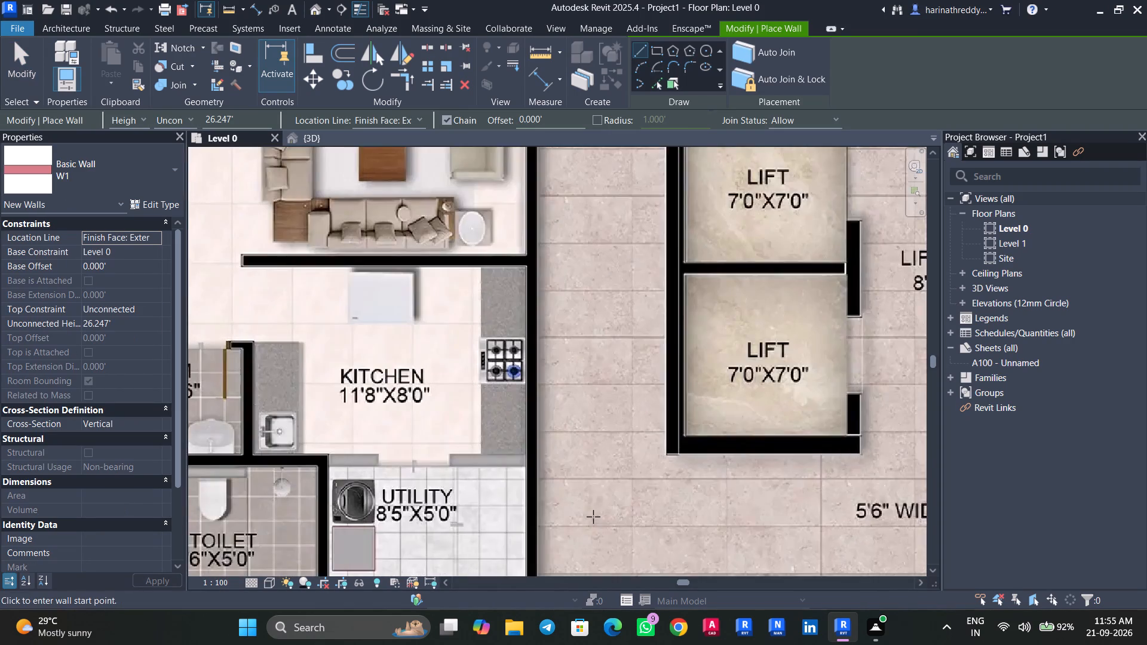
pyautogui.moveTo(542, 539); pyautogui.dragTo(547, 403, button='middle')
pyautogui.scroll(7, 536, 451)
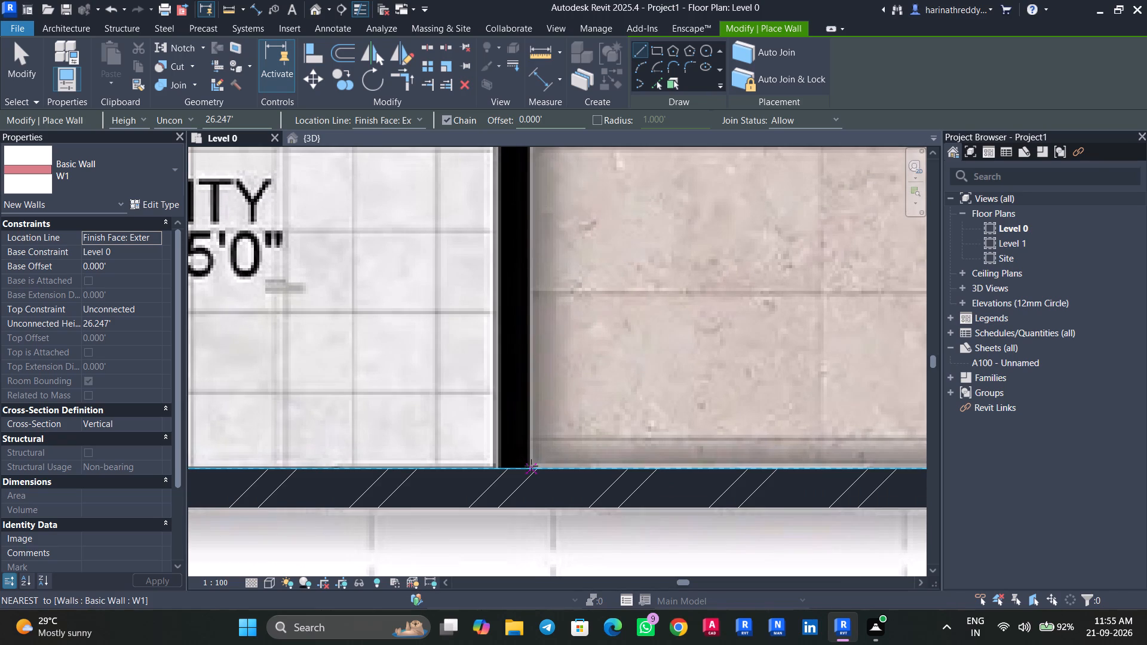
pyautogui.click(530, 467)
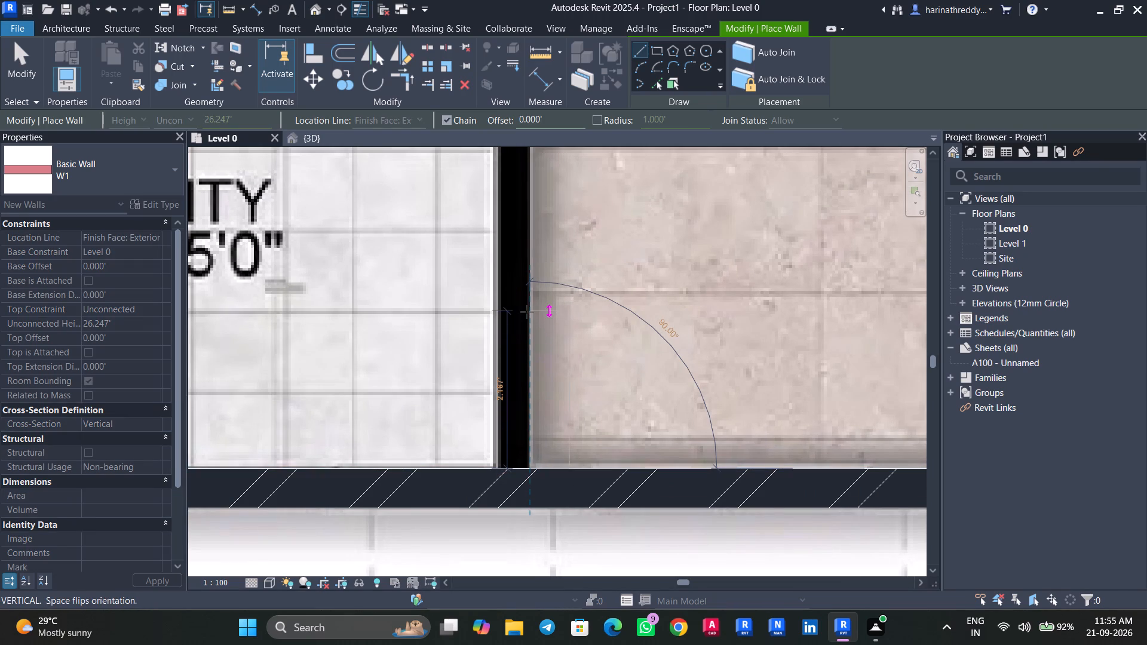
pyautogui.press('space')
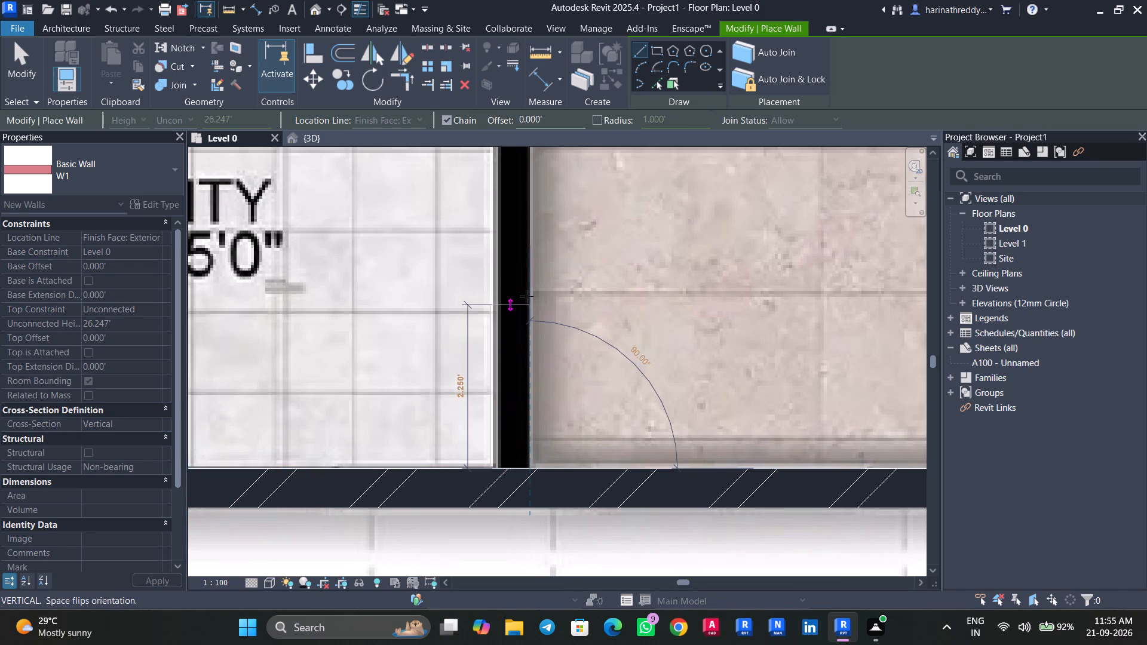
pyautogui.scroll(-8, 530, 254)
pyautogui.moveTo(530, 256); pyautogui.dragTo(539, 548, button='middle')
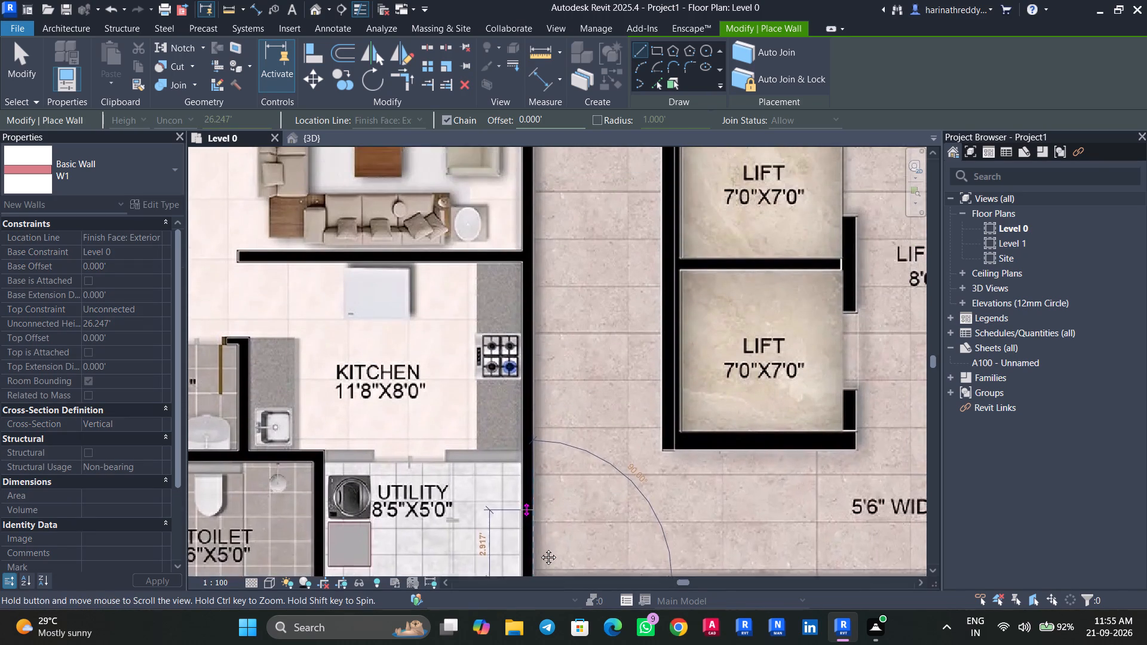
pyautogui.moveTo(539, 548); pyautogui.dragTo(539, 551, button='middle')
pyautogui.moveTo(543, 244); pyautogui.dragTo(535, 603, button='middle')
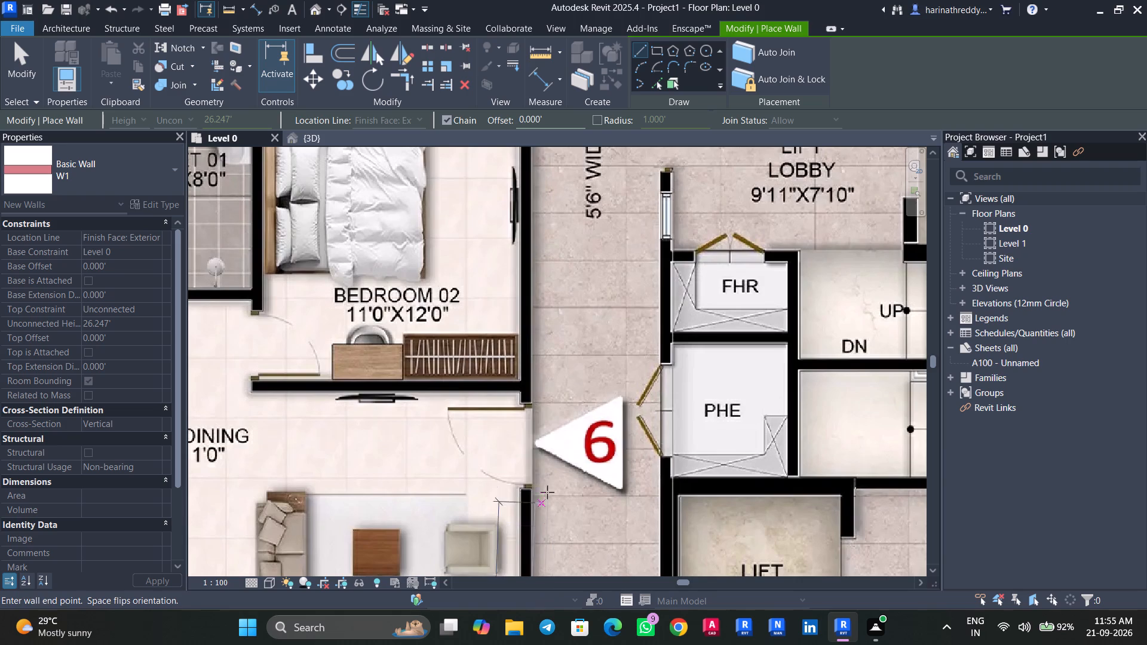
pyautogui.scroll(-1, 535, 332)
pyautogui.moveTo(535, 336); pyautogui.dragTo(542, 608, button='middle')
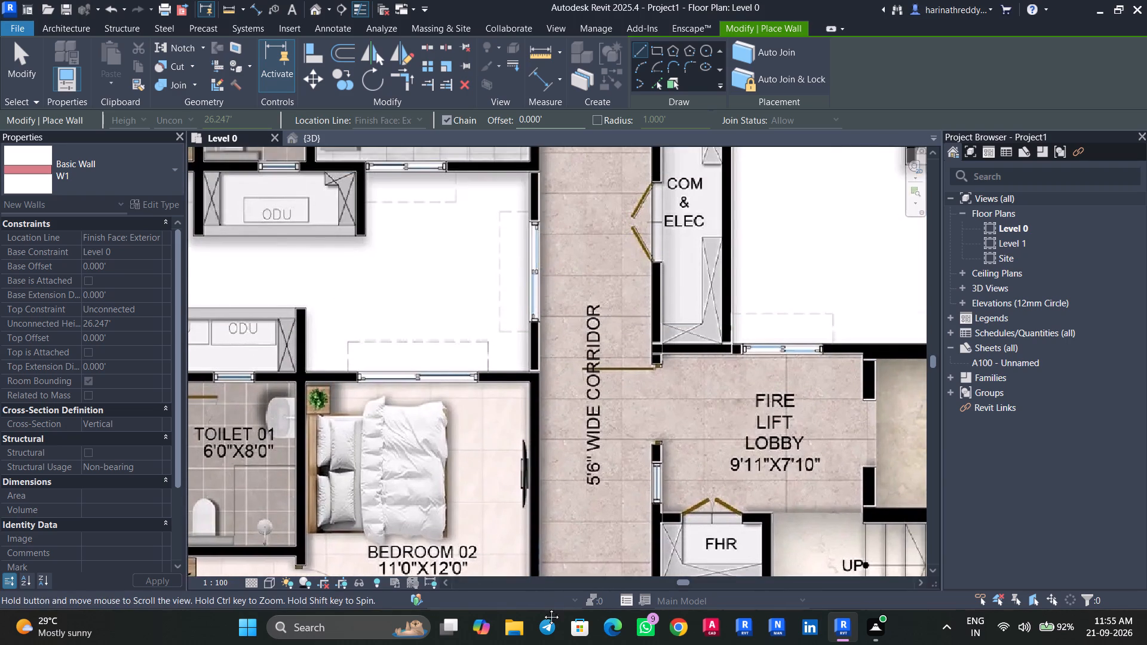
pyautogui.moveTo(542, 608); pyautogui.dragTo(543, 613, button='middle')
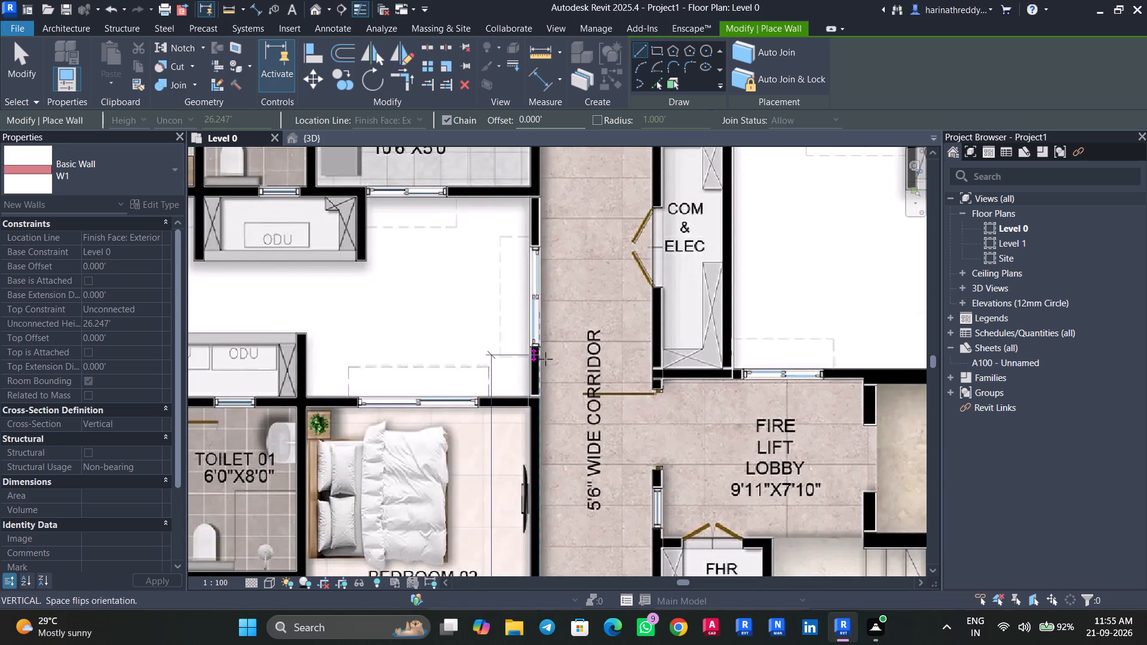
pyautogui.moveTo(546, 359); pyautogui.dragTo(571, 514, button='middle')
pyautogui.scroll(-10, 571, 514)
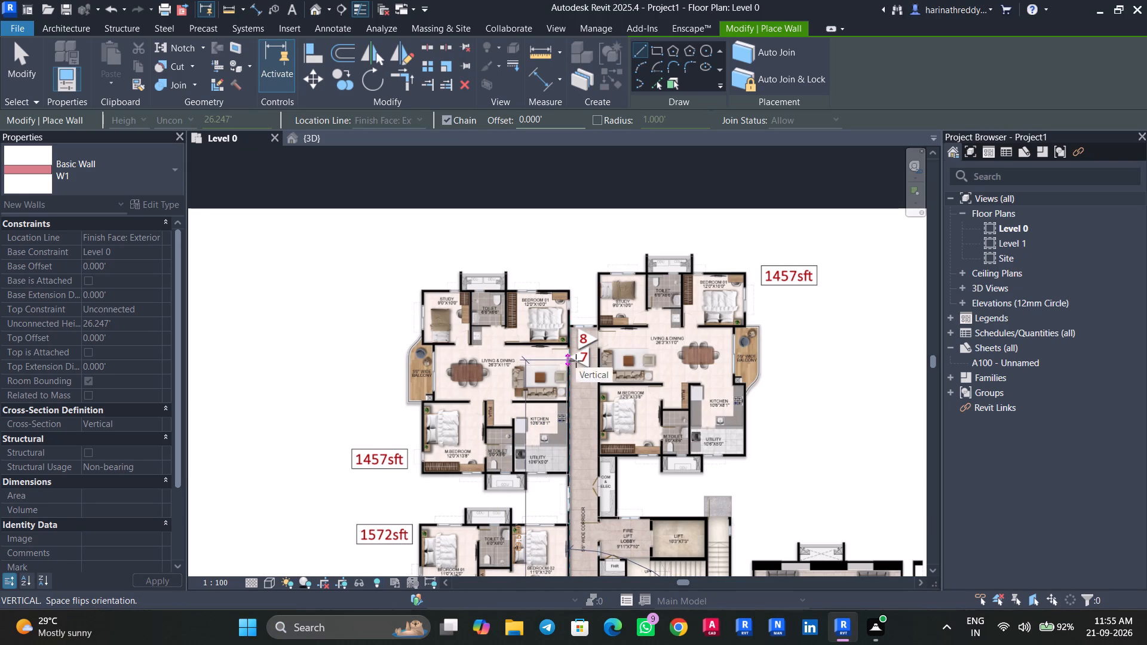
pyautogui.scroll(8, 576, 302)
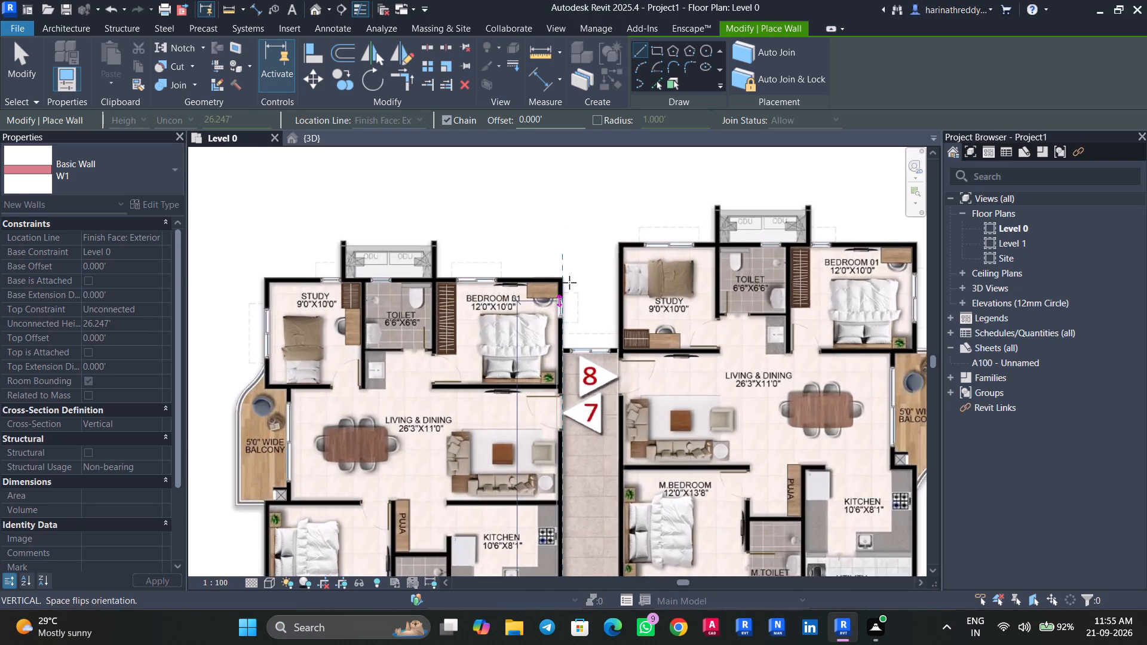
pyautogui.scroll(7, 567, 278)
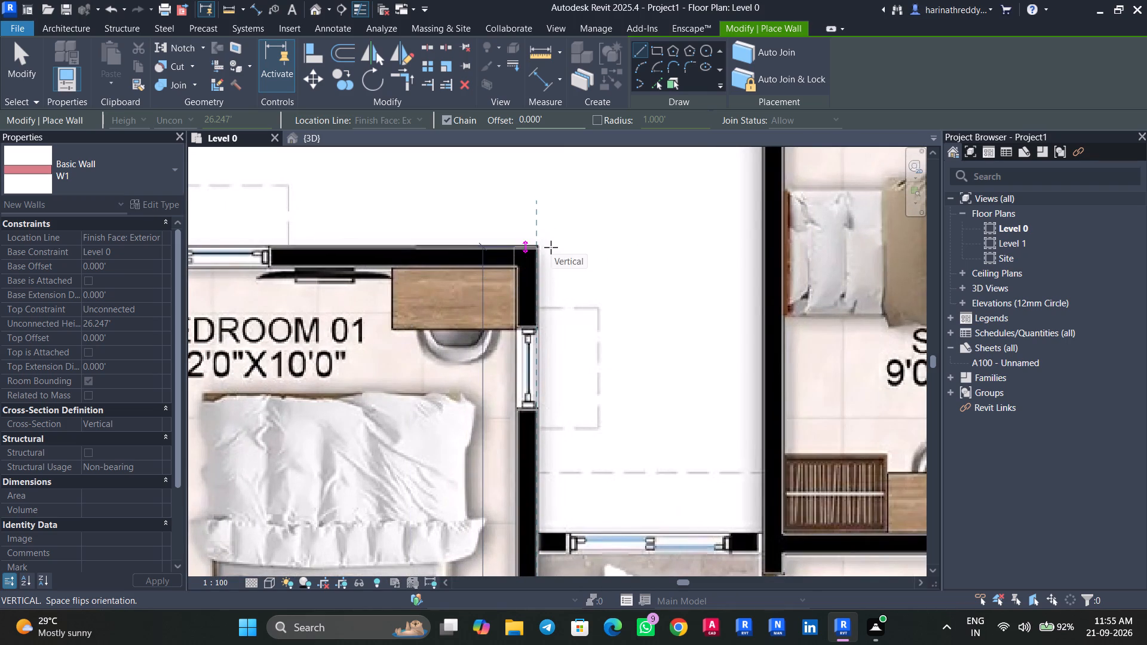
pyautogui.click(551, 247)
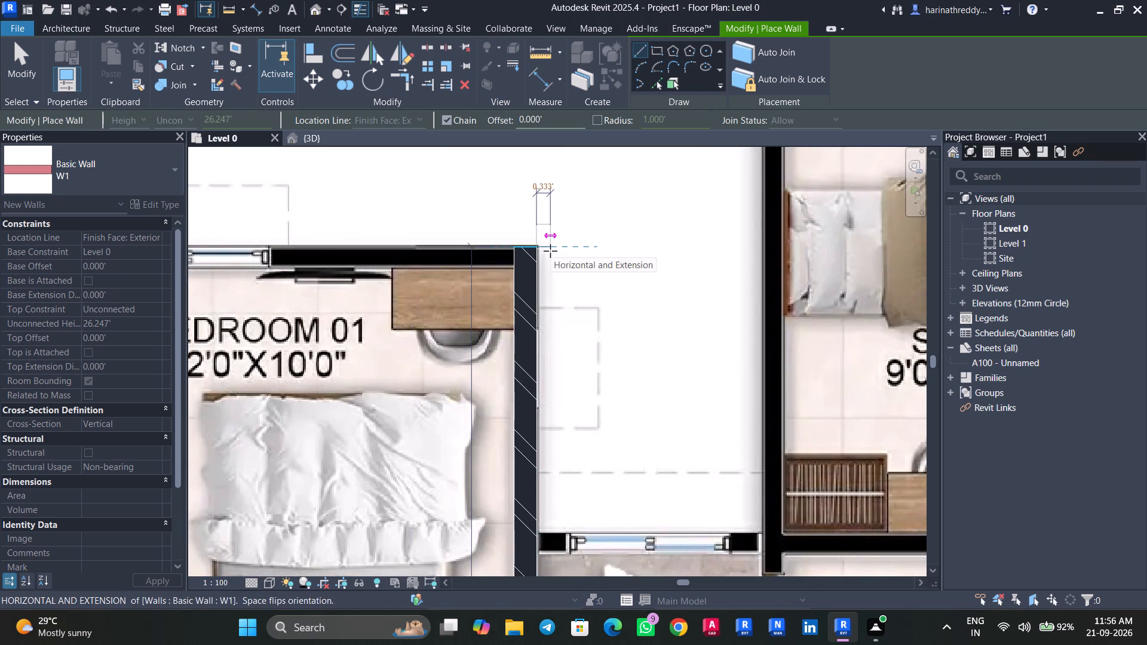
pyautogui.press('Escape')
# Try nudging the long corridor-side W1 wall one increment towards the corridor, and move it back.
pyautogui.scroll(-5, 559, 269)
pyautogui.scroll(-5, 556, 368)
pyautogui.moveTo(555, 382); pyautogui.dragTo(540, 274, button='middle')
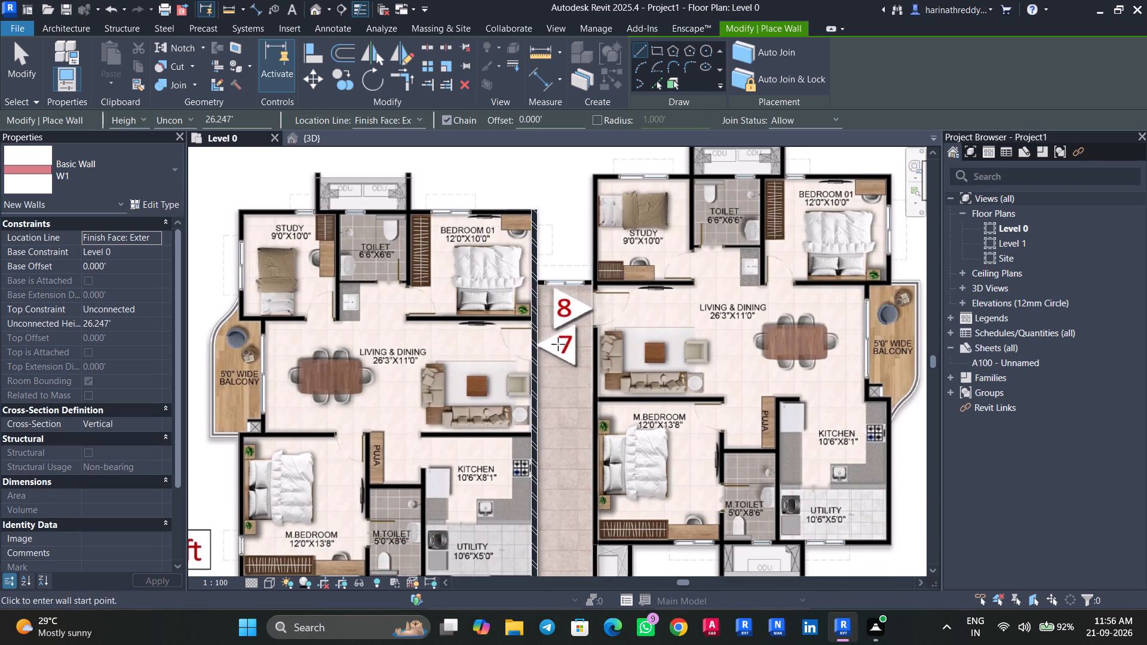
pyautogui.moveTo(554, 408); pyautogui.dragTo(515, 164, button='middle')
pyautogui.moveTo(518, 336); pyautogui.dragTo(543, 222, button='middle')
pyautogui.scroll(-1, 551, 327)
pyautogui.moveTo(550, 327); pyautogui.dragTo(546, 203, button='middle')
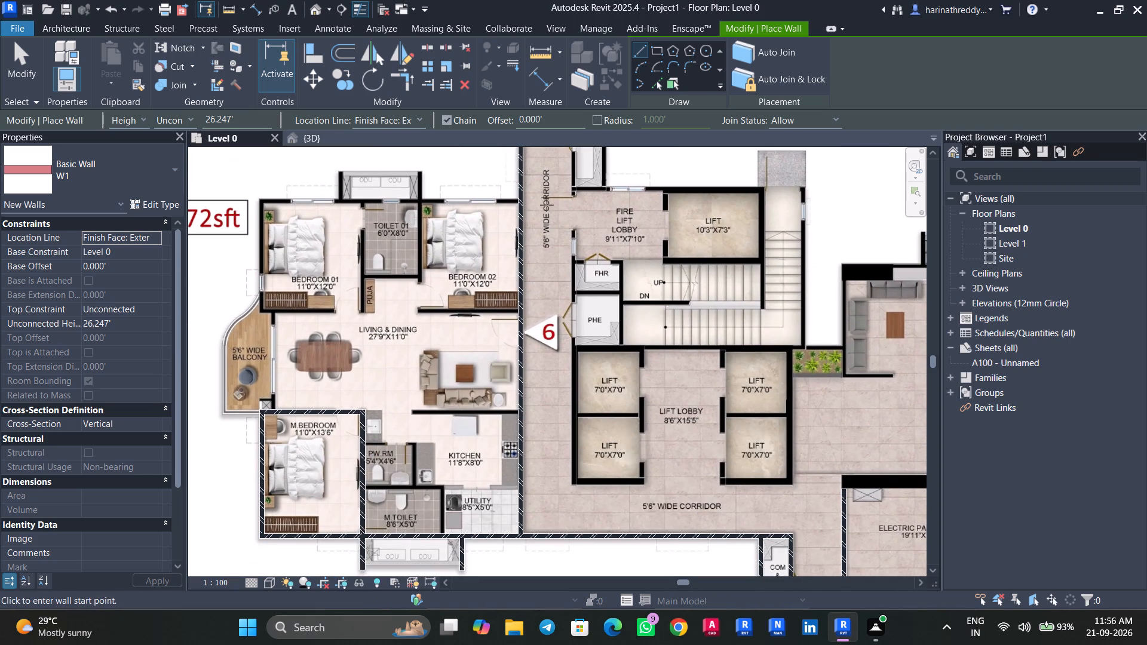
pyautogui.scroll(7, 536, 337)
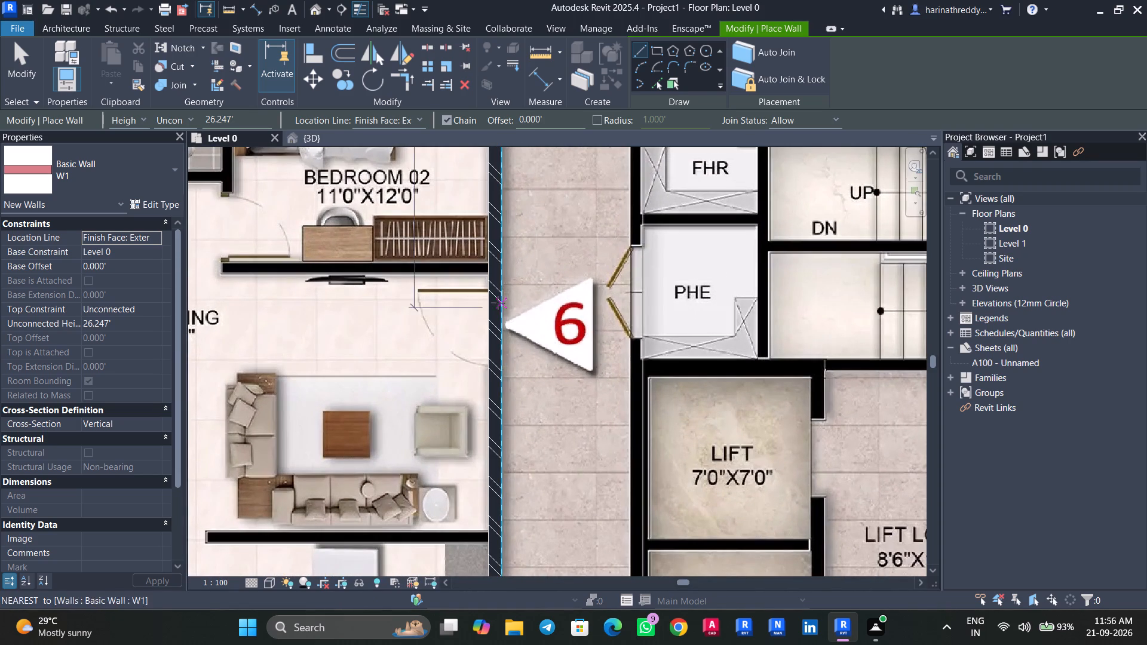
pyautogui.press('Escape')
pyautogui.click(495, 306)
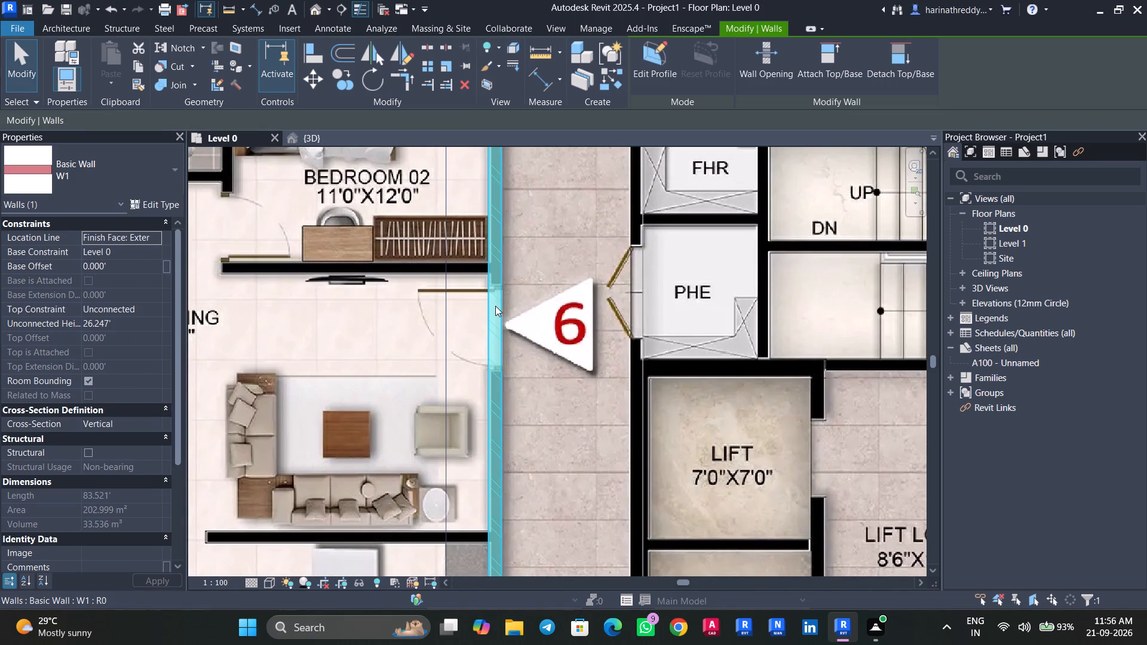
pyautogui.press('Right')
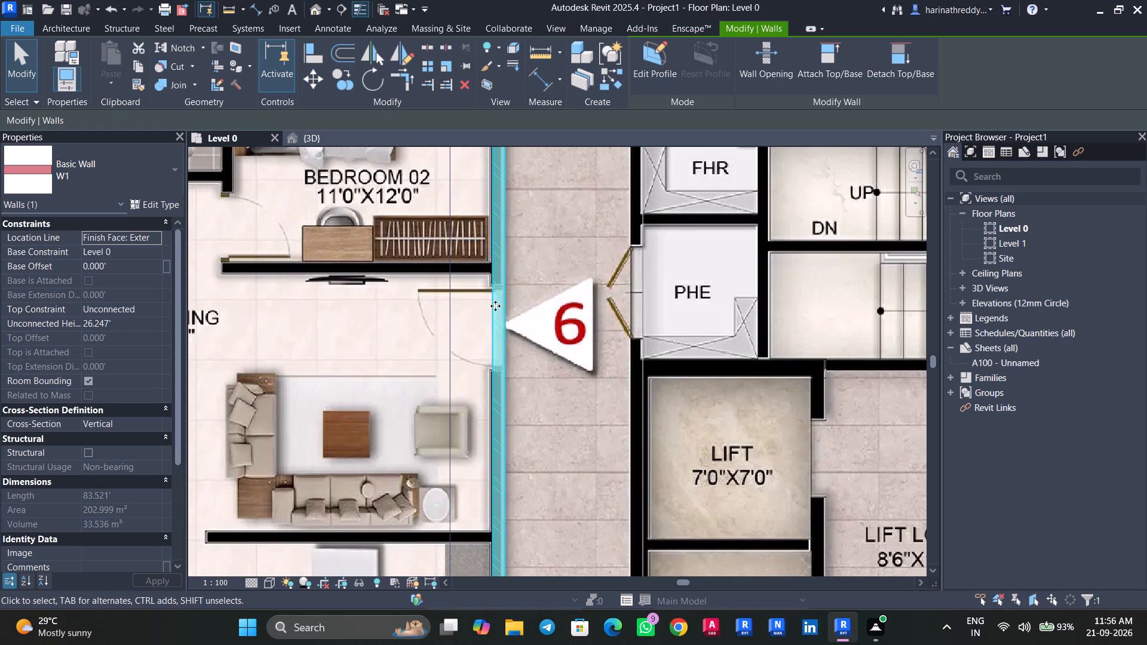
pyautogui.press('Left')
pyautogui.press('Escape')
# Draw a W1 wall about 9.1 ft long between PW.RM and M.Toilet, from the M.Bedroom wall to the Utility corner.
pyautogui.scroll(-2, 492, 315)
pyautogui.moveTo(492, 315); pyautogui.dragTo(588, 100, button='middle')
pyautogui.scroll(2, 320, 429)
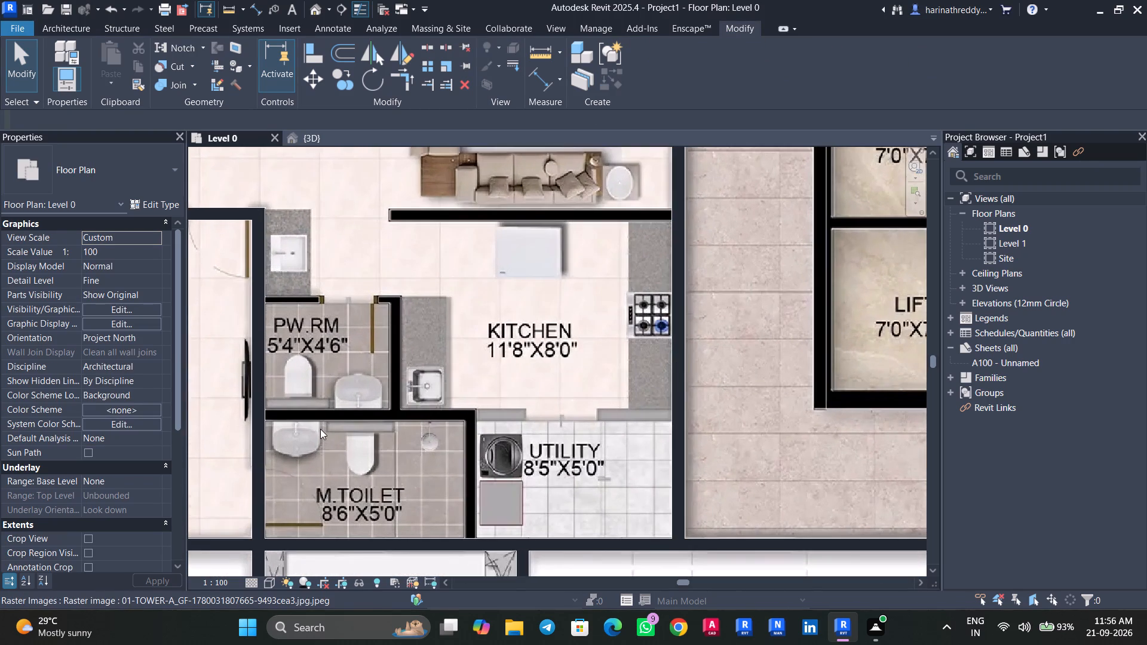
pyautogui.moveTo(320, 429); pyautogui.dragTo(431, 365, button='middle')
pyautogui.write('WA')
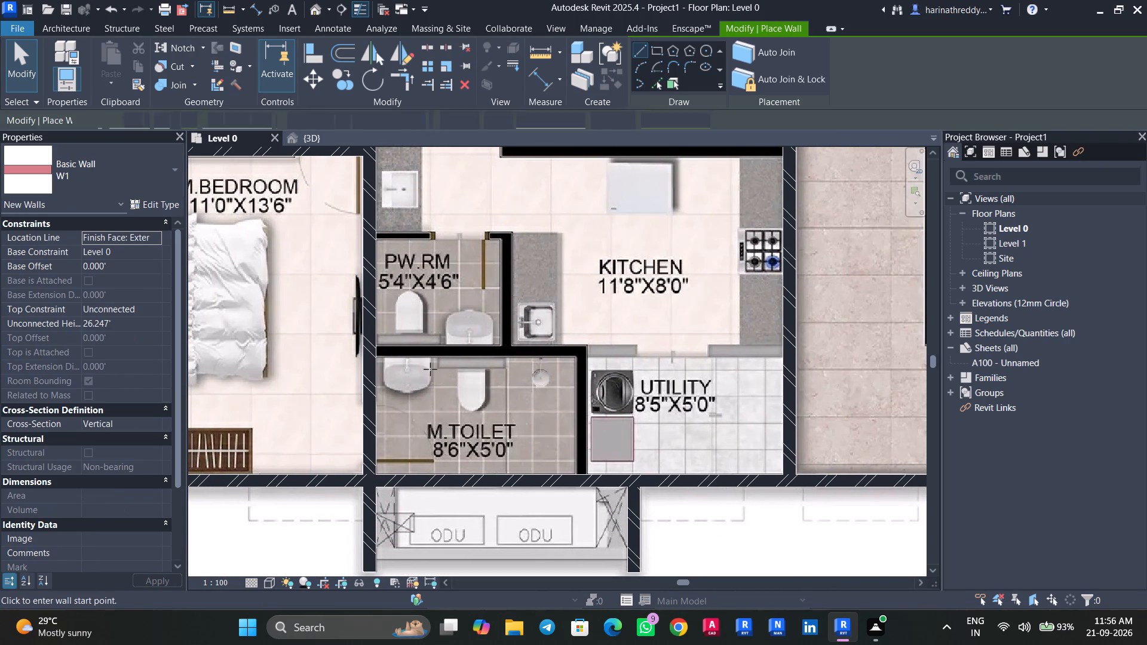
pyautogui.scroll(8, 379, 371)
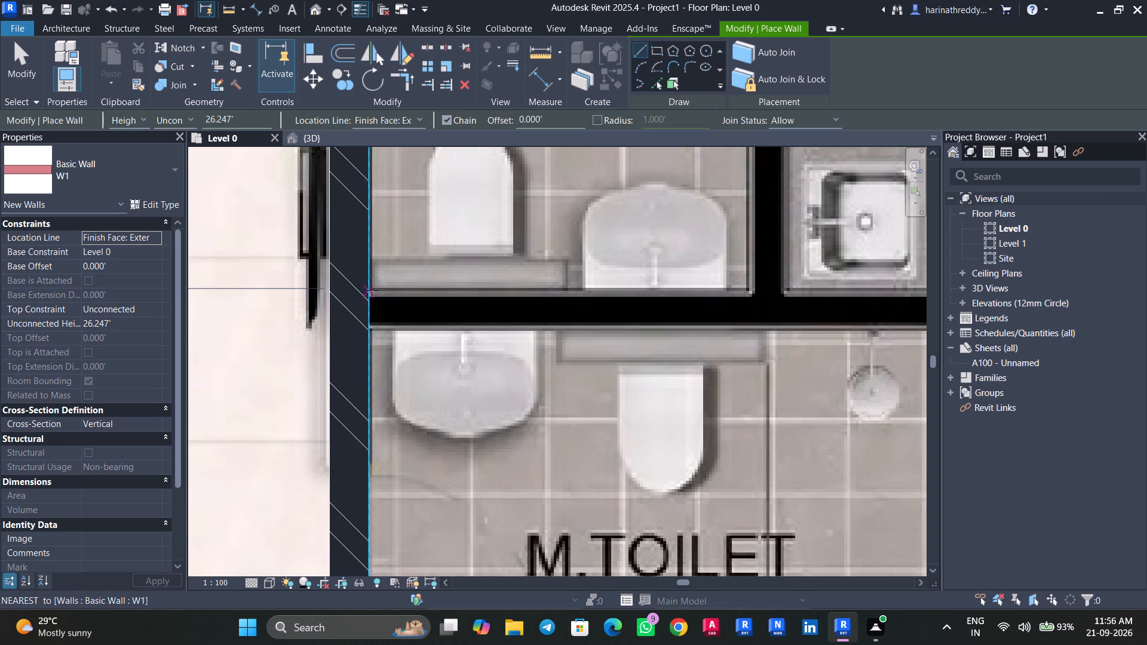
pyautogui.click(372, 290)
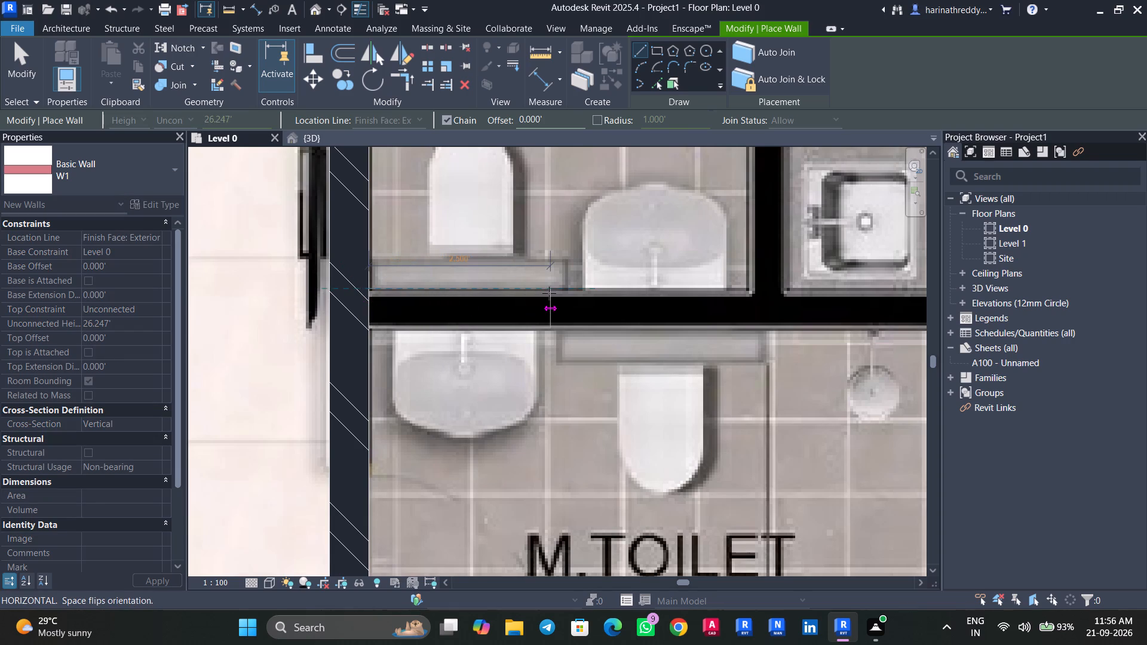
pyautogui.moveTo(549, 293); pyautogui.dragTo(148, 287, button='middle')
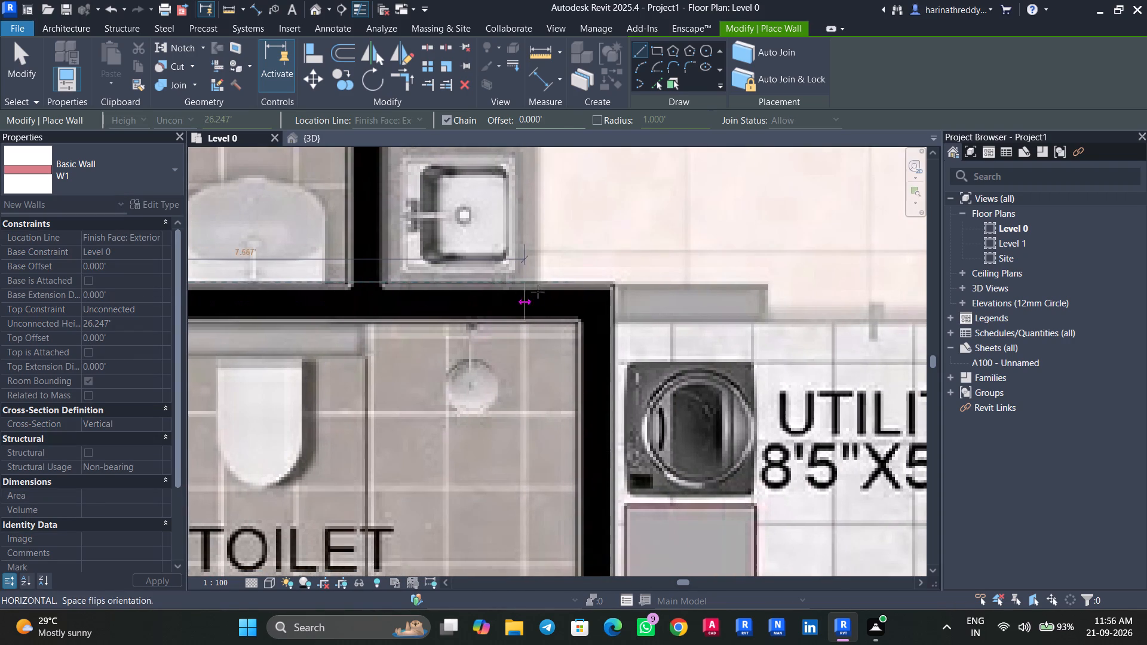
pyautogui.click(610, 291)
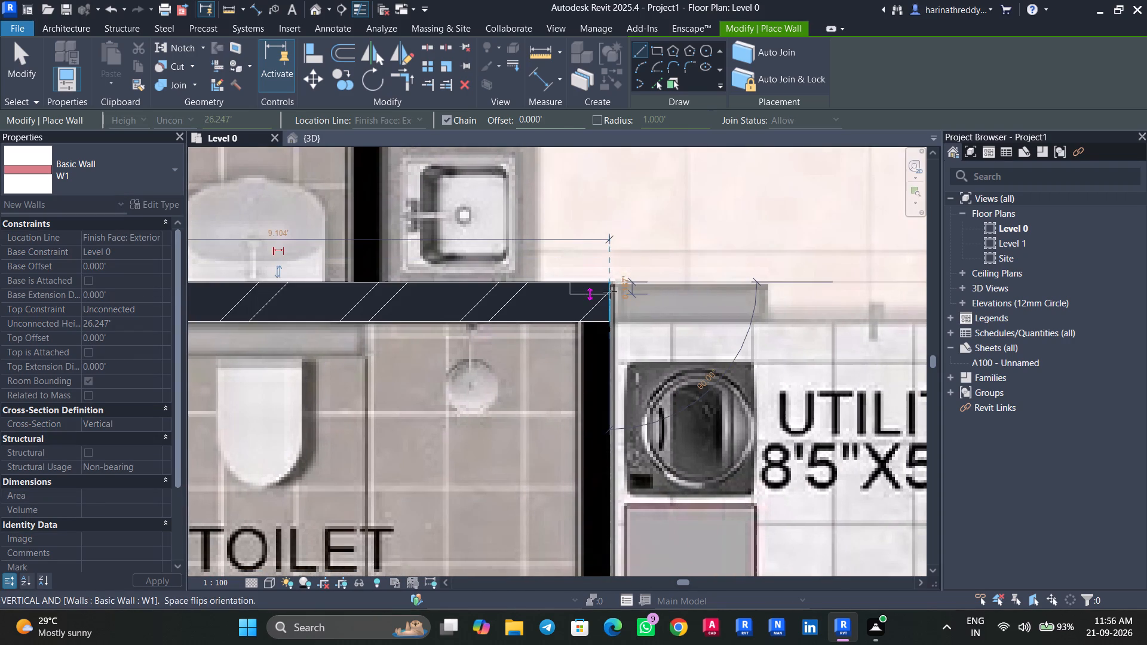
pyautogui.press('Escape')
# Draw a W1 wall about 5.5 ft long between M.Toilet and Utility, down to the outer wall.
pyautogui.click(609, 321)
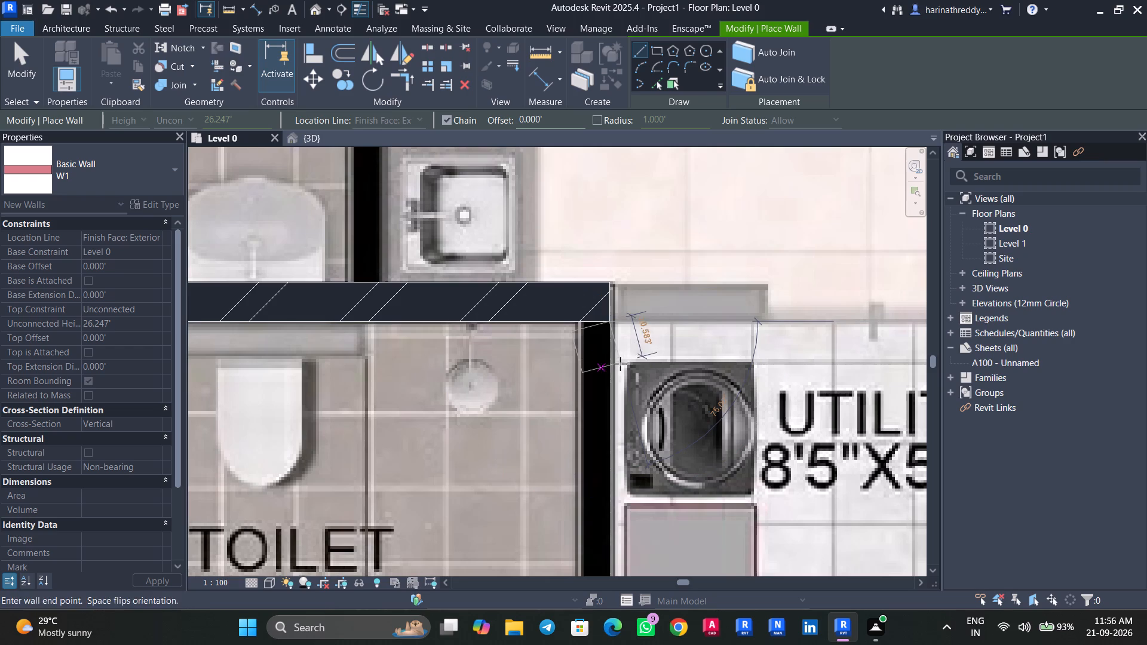
pyautogui.scroll(-4, 612, 408)
pyautogui.moveTo(611, 411); pyautogui.dragTo(599, 263, button='middle')
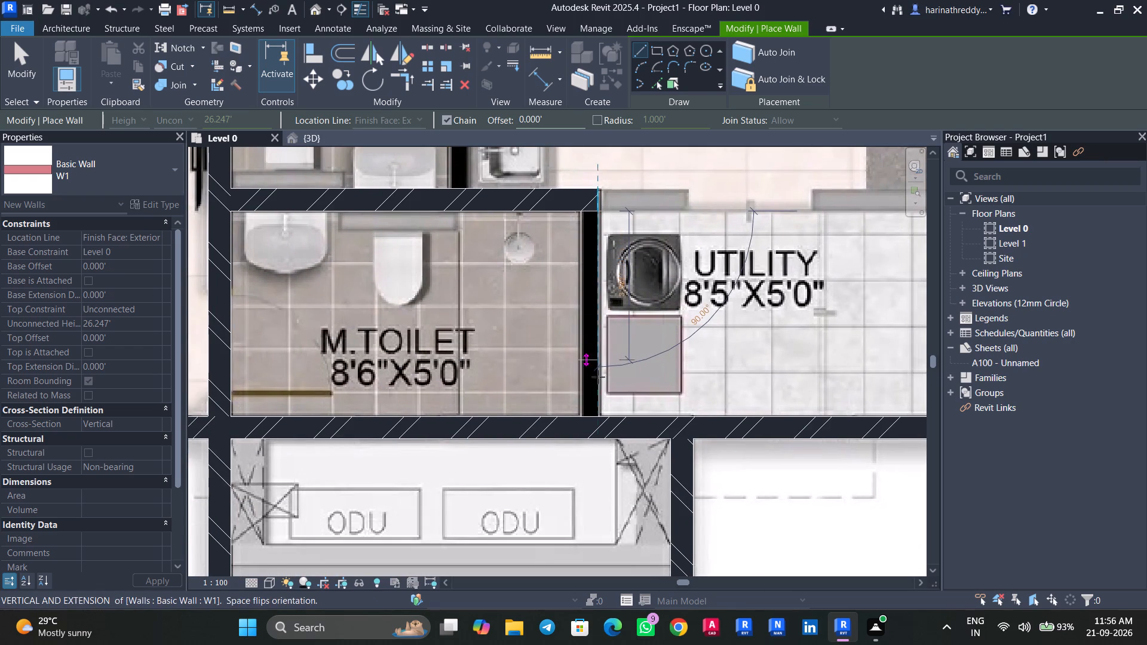
pyautogui.click(604, 415)
pyautogui.press('Escape')
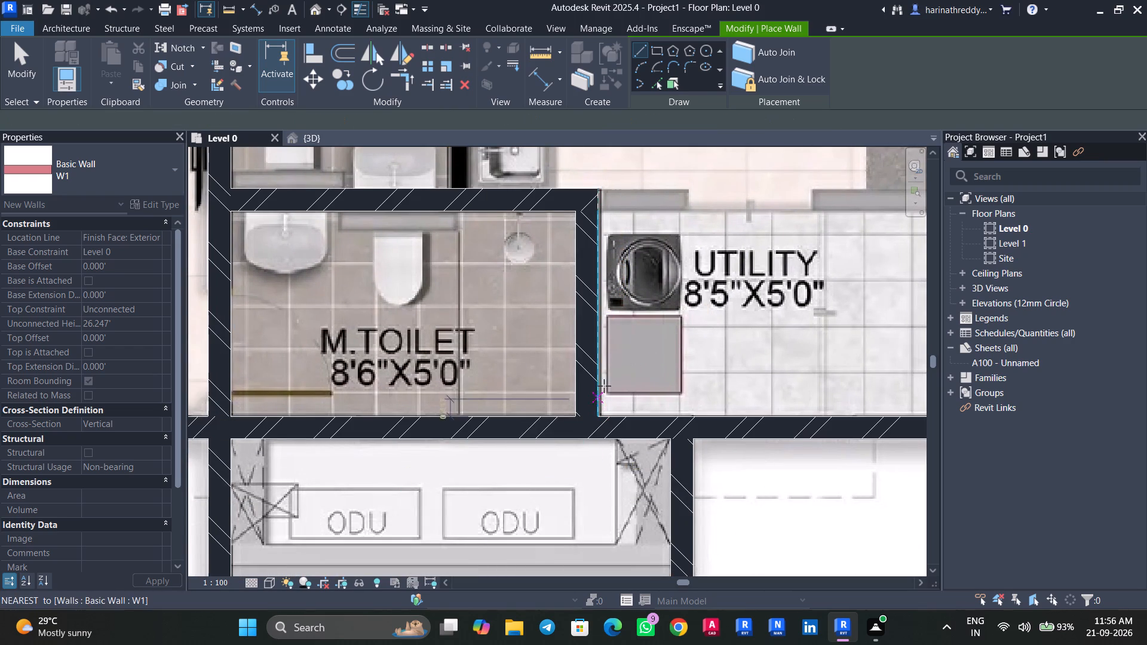
pyautogui.press('Escape')
# Nudge the W1 wall between M.Toilet and Utility one increment towards Utility to match the plan image.
pyautogui.click(590, 365)
pyautogui.press('Right')
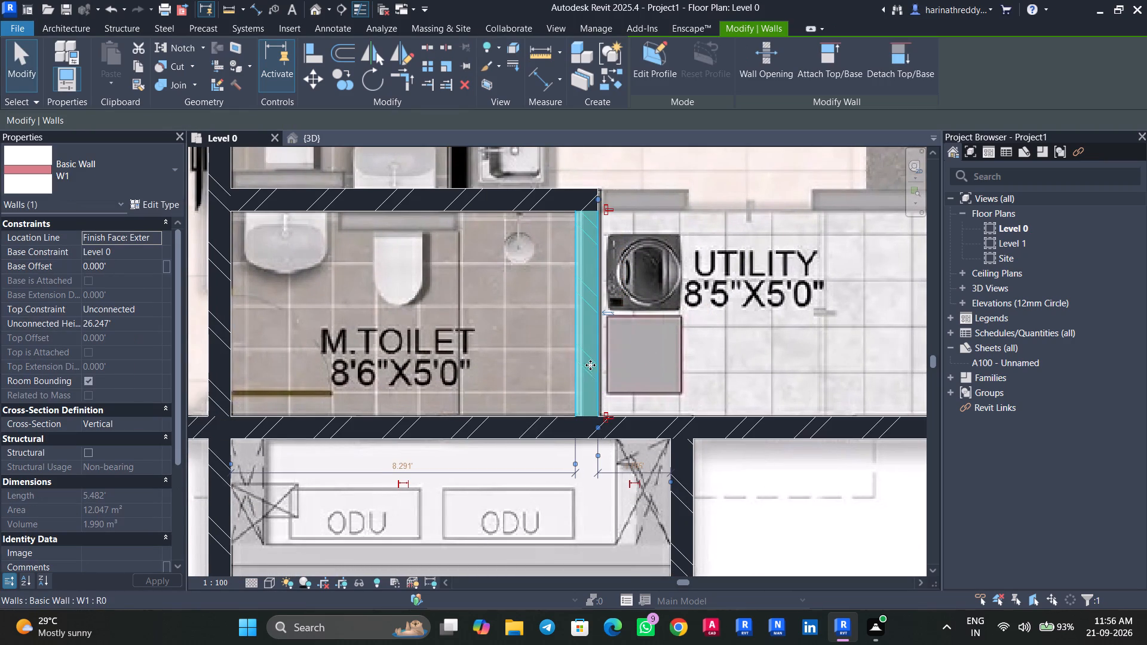
pyautogui.press('Escape')
pyautogui.scroll(-5, 400, 284)
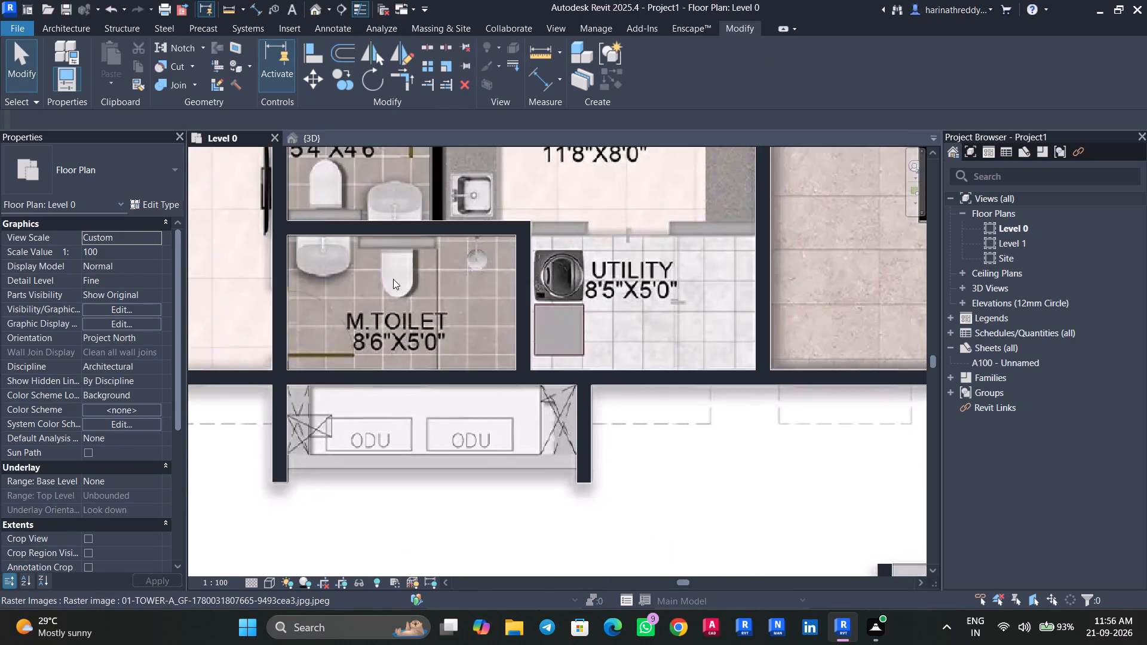
# Check the thickness of the short wall between the balcony and its corner shaft, using the Scale tool's preview on the plan image.
pyautogui.moveTo(393, 279); pyautogui.dragTo(443, 462, button='middle')
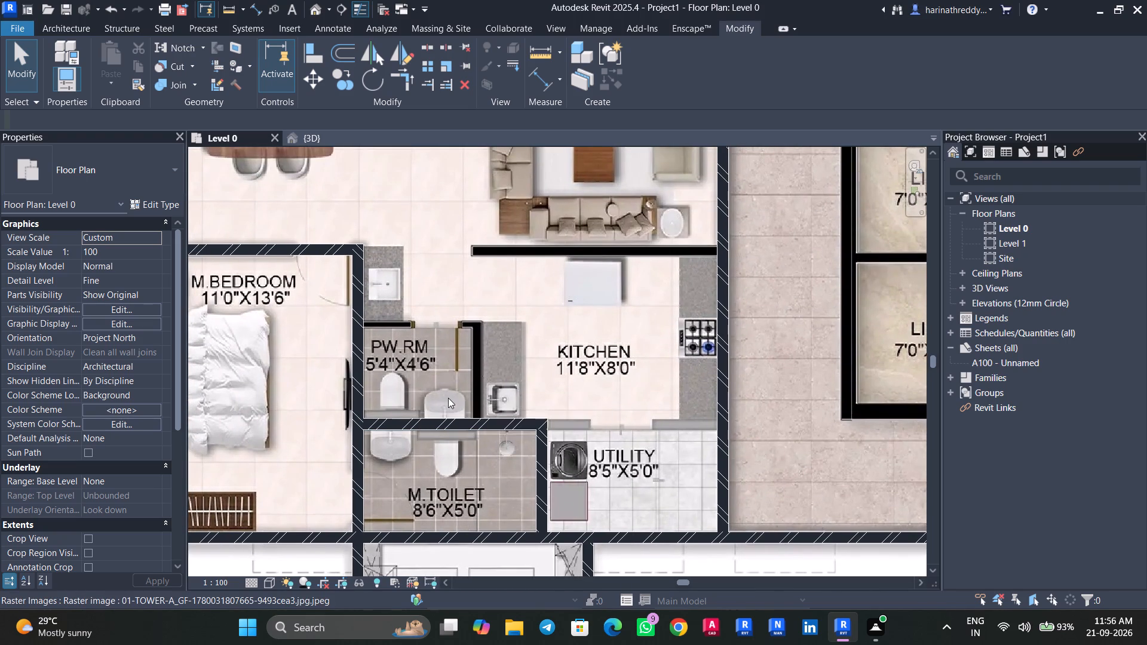
pyautogui.moveTo(228, 325); pyautogui.dragTo(563, 456, button='middle')
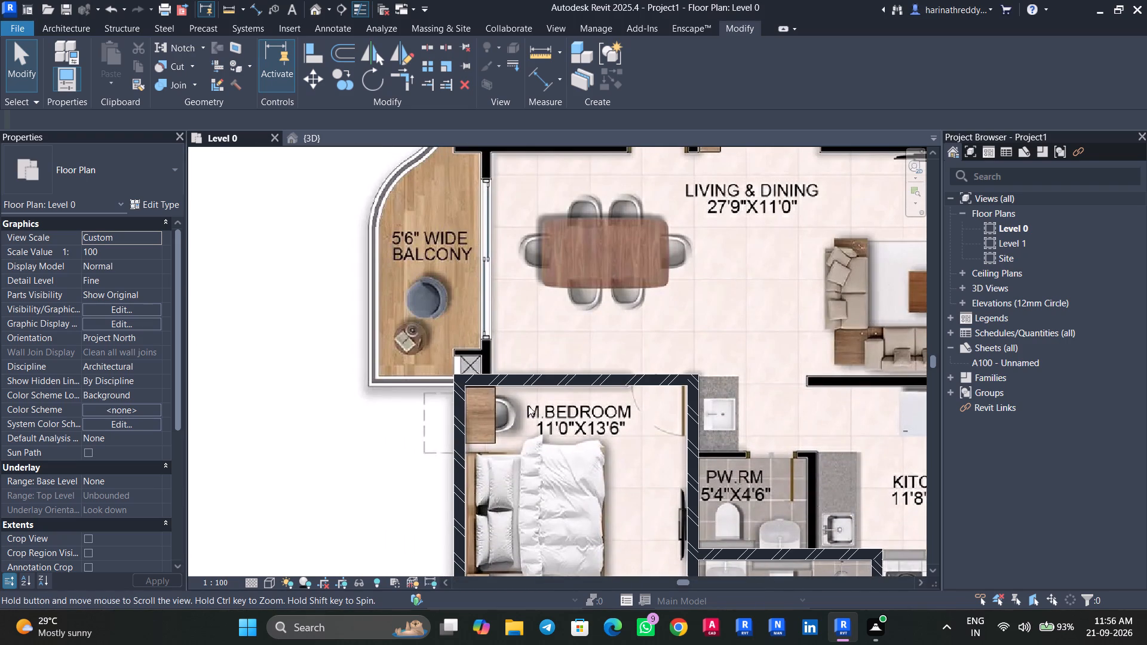
pyautogui.scroll(8, 425, 351)
pyautogui.click(425, 343)
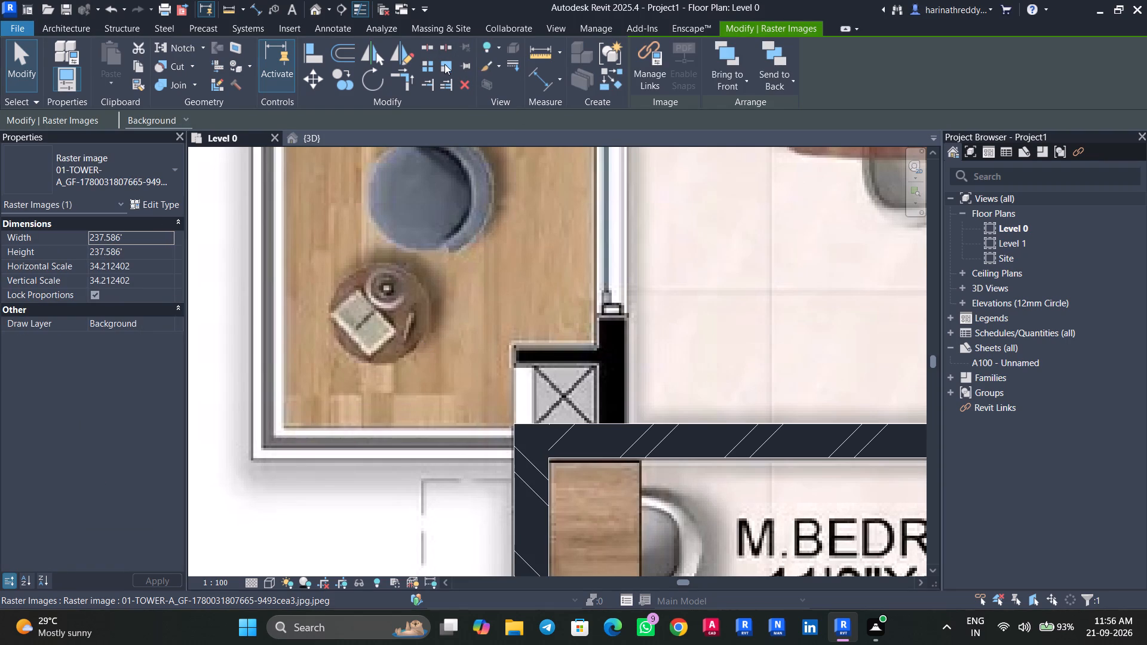
pyautogui.click(444, 64)
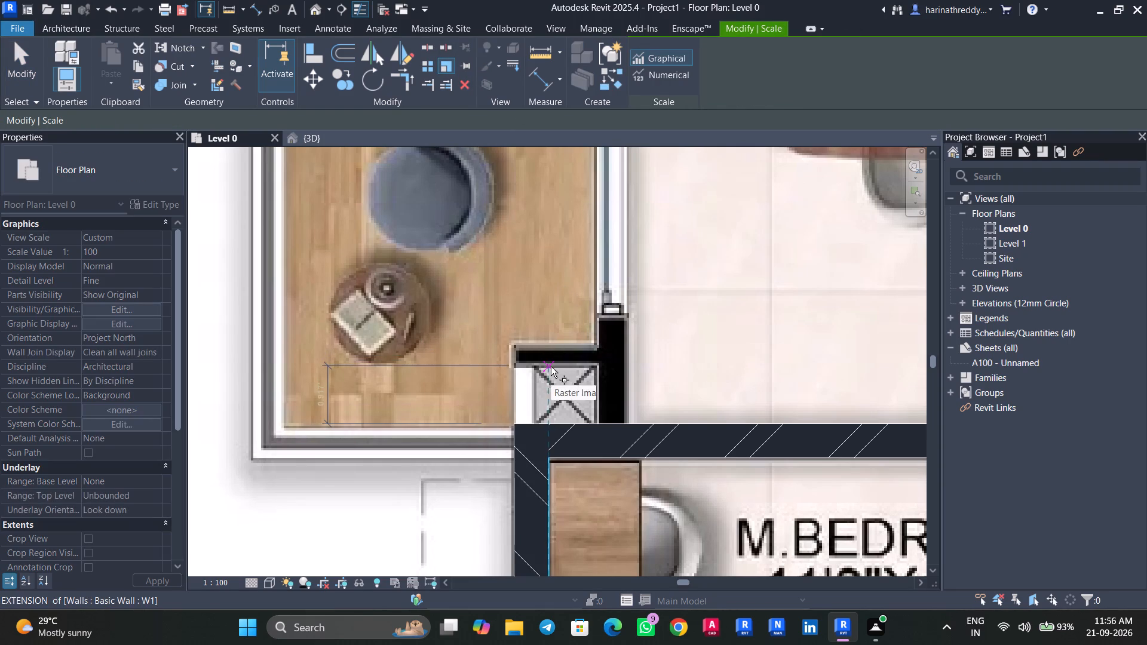
pyautogui.click(551, 367)
pyautogui.scroll(7, 548, 351)
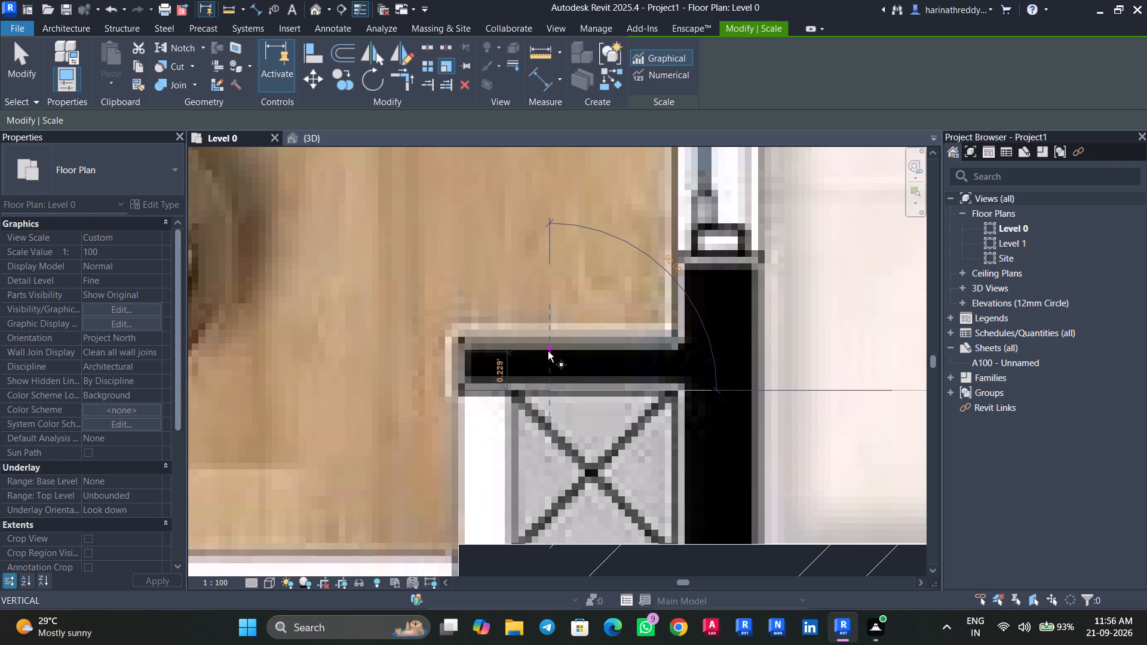
pyautogui.press('Escape')
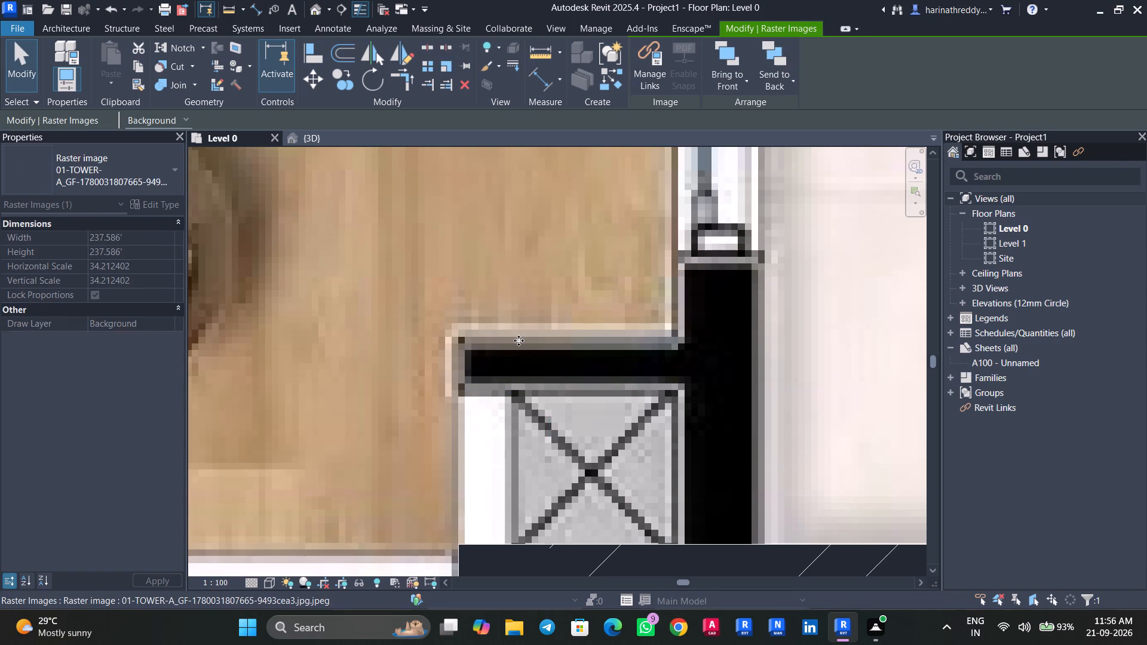
# Draw a short W4 wall between the balcony and the corner shaft by M.Bedroom, following the plan image.
pyautogui.write('WA')
pyautogui.click(167, 179)
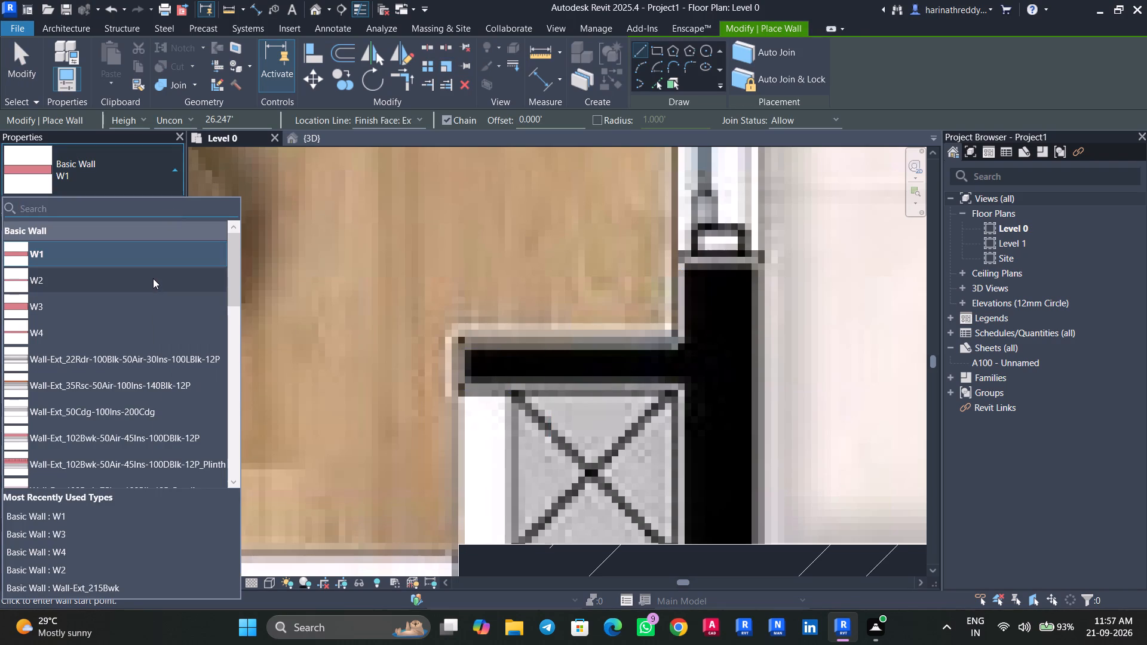
pyautogui.click(151, 328)
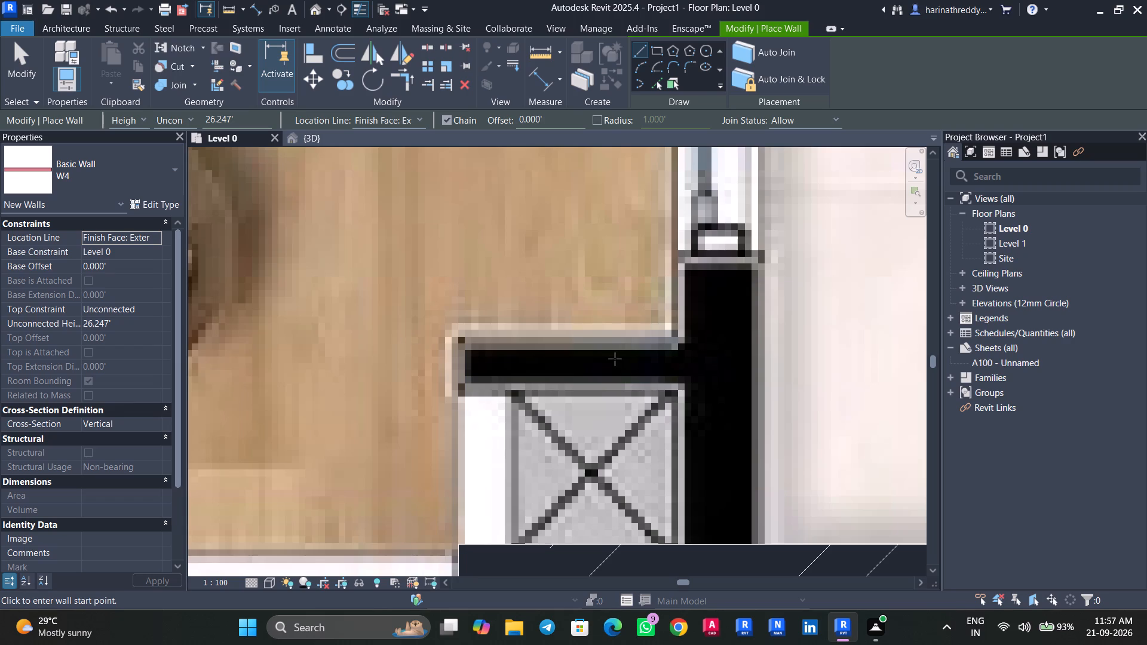
pyautogui.click(462, 340)
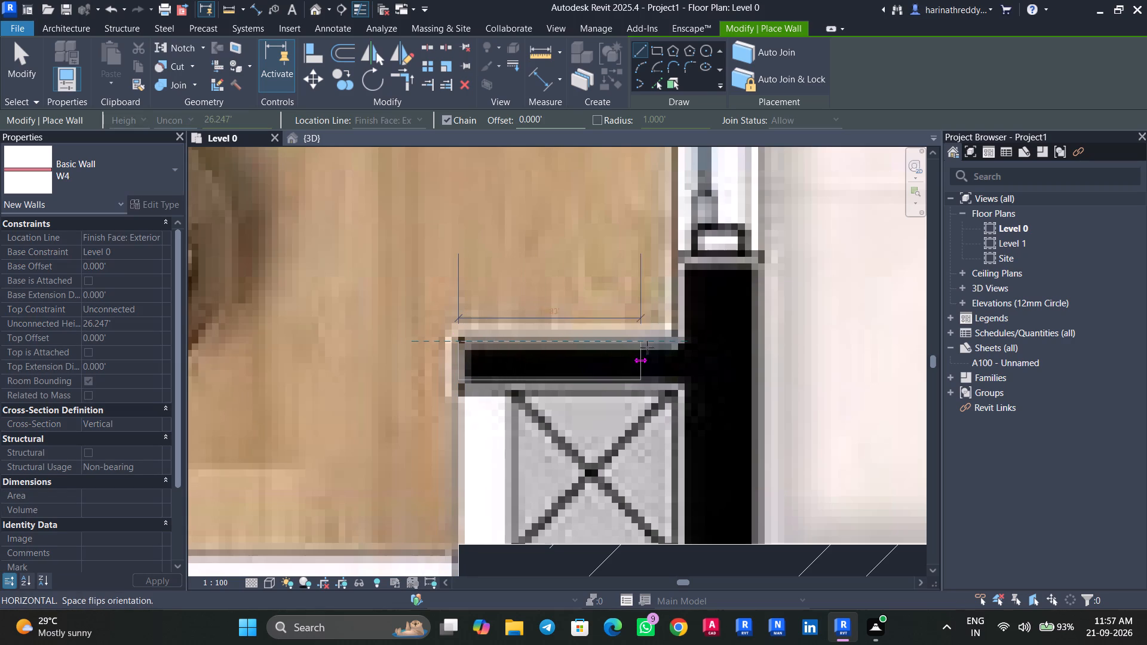
pyautogui.click(684, 345)
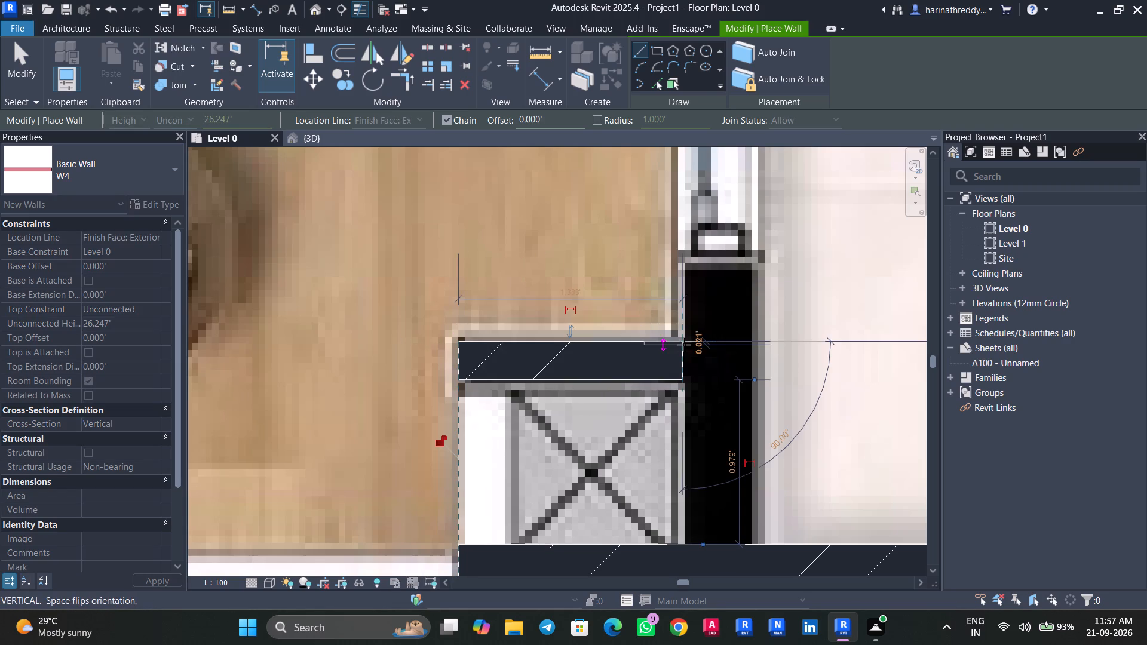
pyautogui.press('Escape')
# Draw a W1 wall between the balcony and Living & Dining, from the M.Bedroom wall to the Bedroom 01 wall, flipped to the balcony side.
pyautogui.scroll(-5, 684, 348)
pyautogui.moveTo(684, 352); pyautogui.dragTo(479, 300, button='middle')
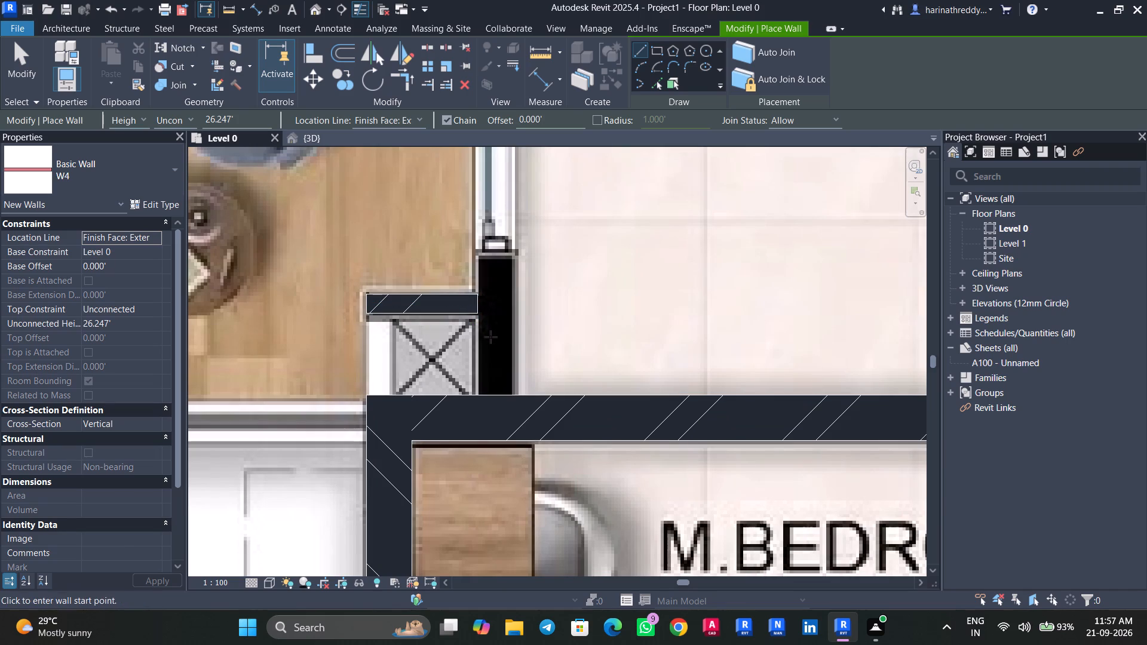
pyautogui.press('w')
pyautogui.press('a')
pyautogui.click(127, 165)
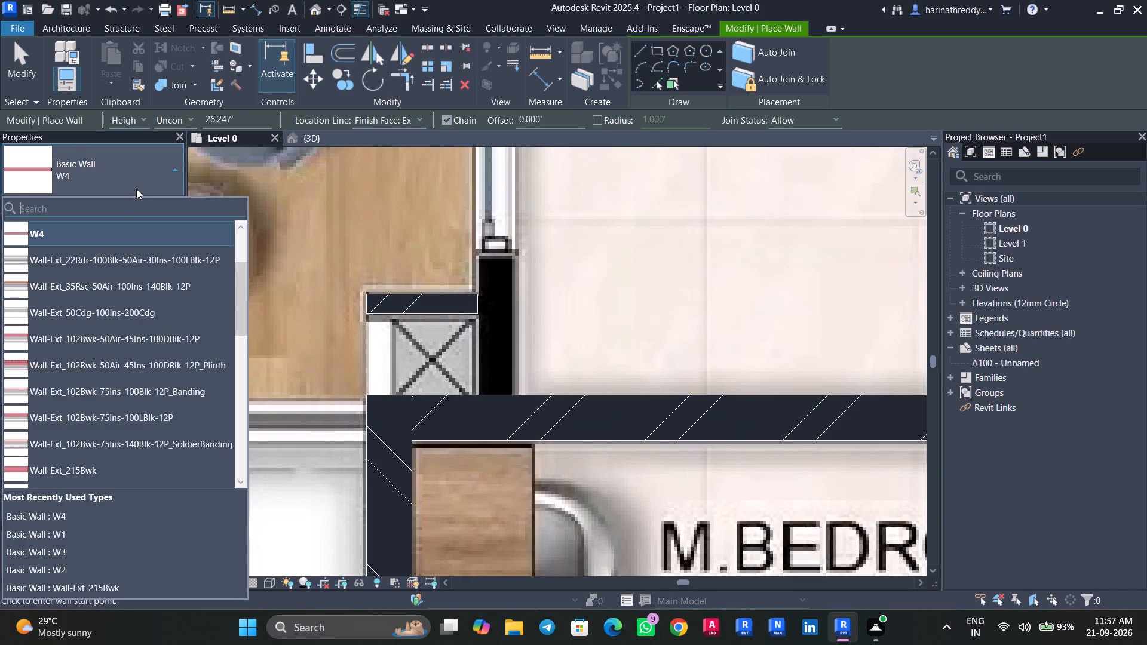
pyautogui.scroll(5, 136, 237)
pyautogui.click(130, 247)
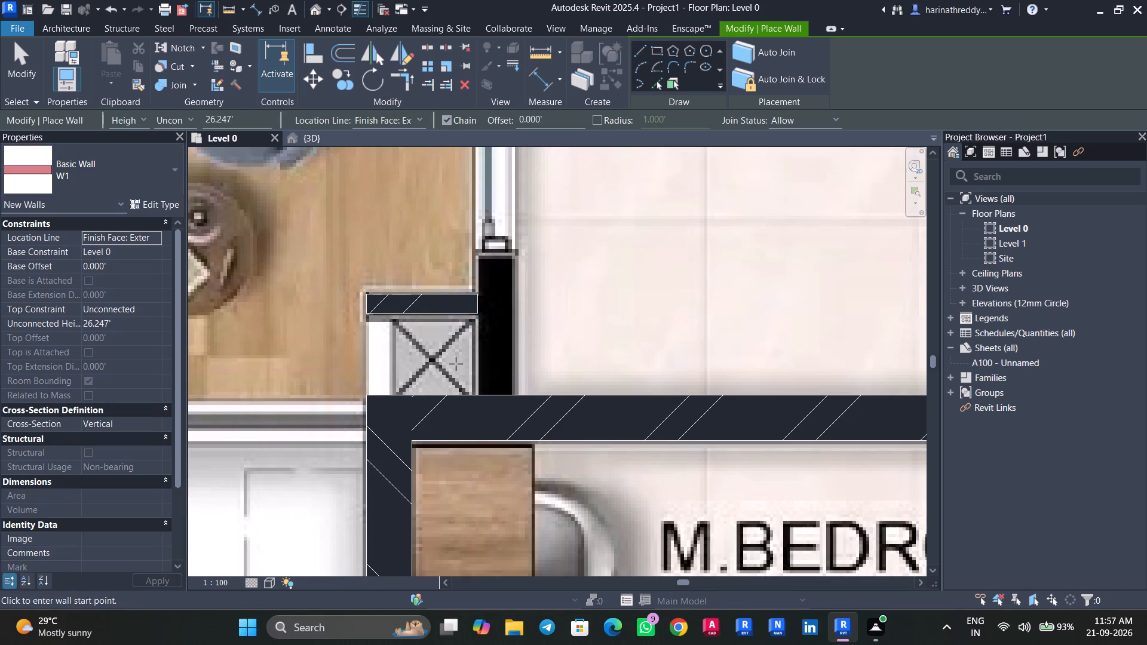
pyautogui.click(517, 392)
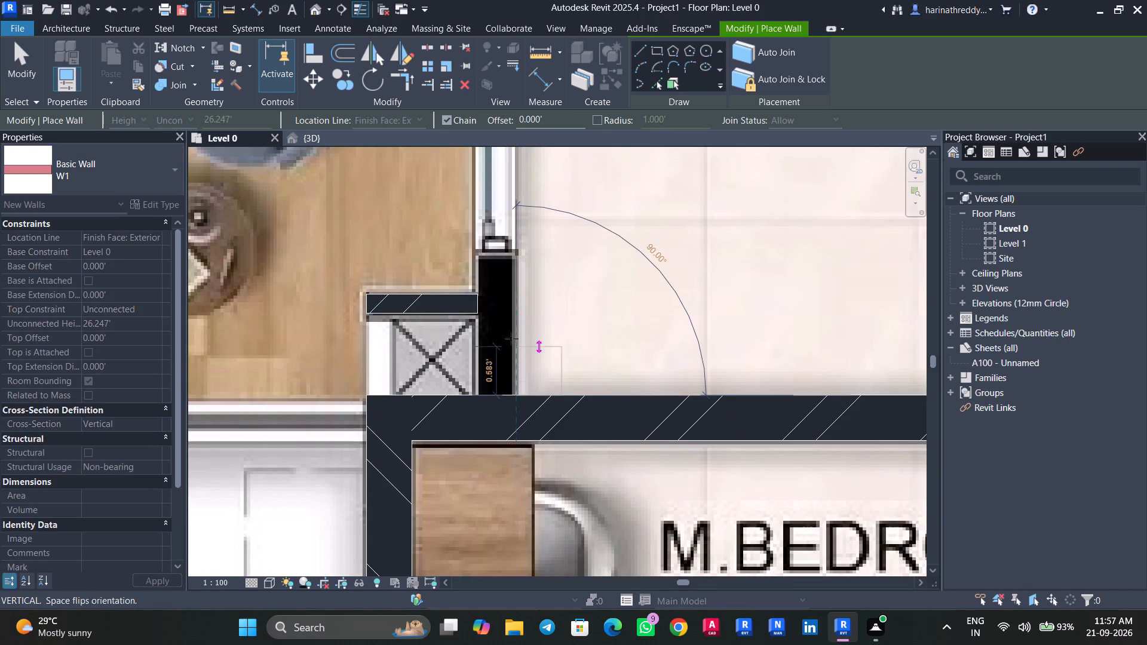
pyautogui.press('space')
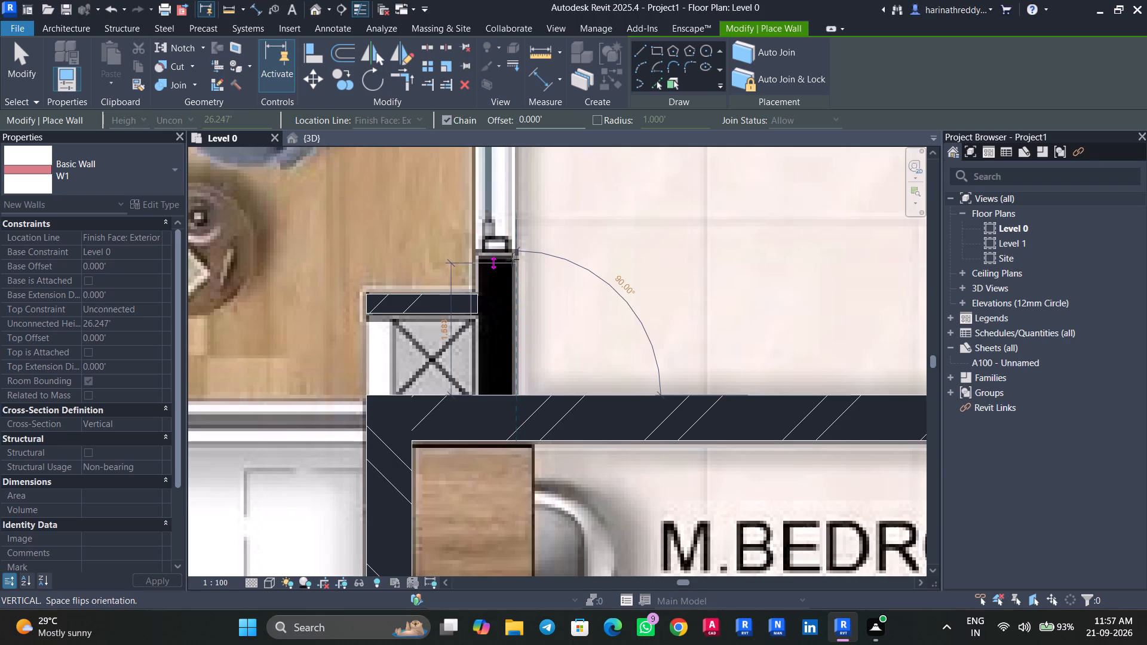
pyautogui.scroll(-10, 512, 248)
pyautogui.moveTo(512, 245); pyautogui.dragTo(523, 417, button='middle')
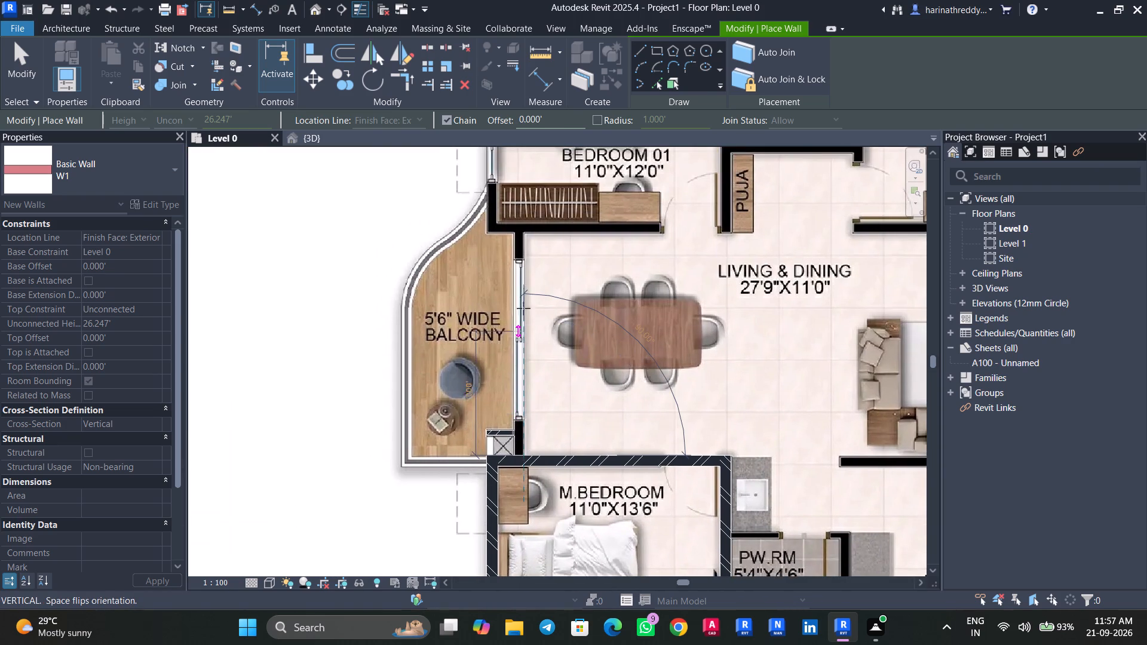
pyautogui.moveTo(530, 244); pyautogui.dragTo(522, 344, button='middle')
pyautogui.scroll(8, 516, 334)
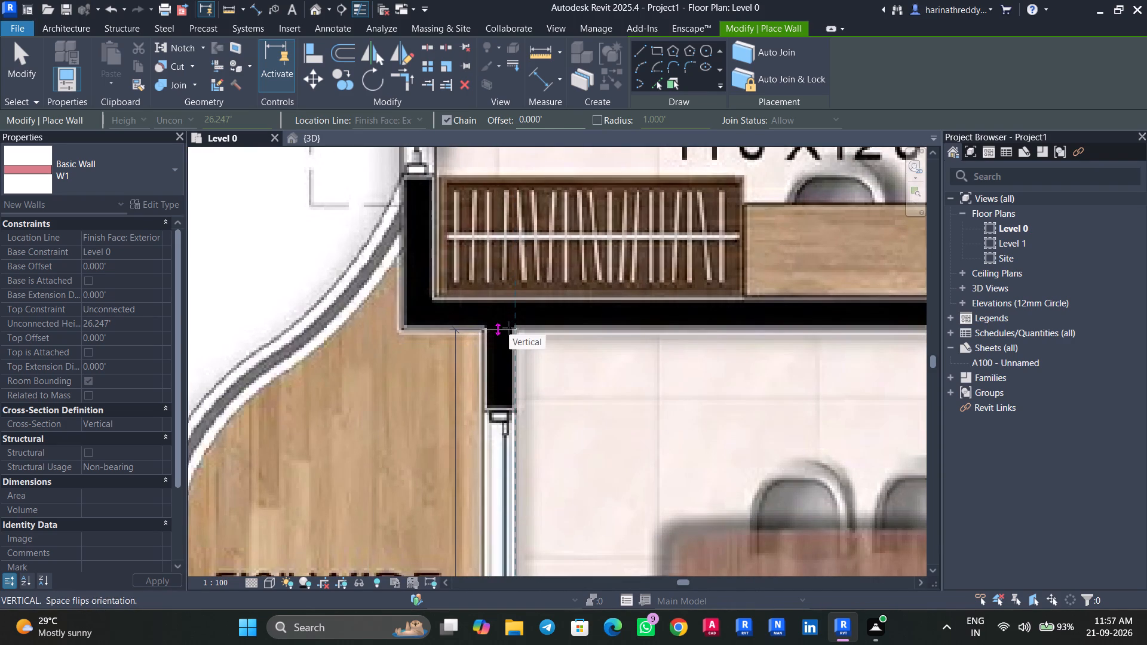
pyautogui.scroll(7, 509, 328)
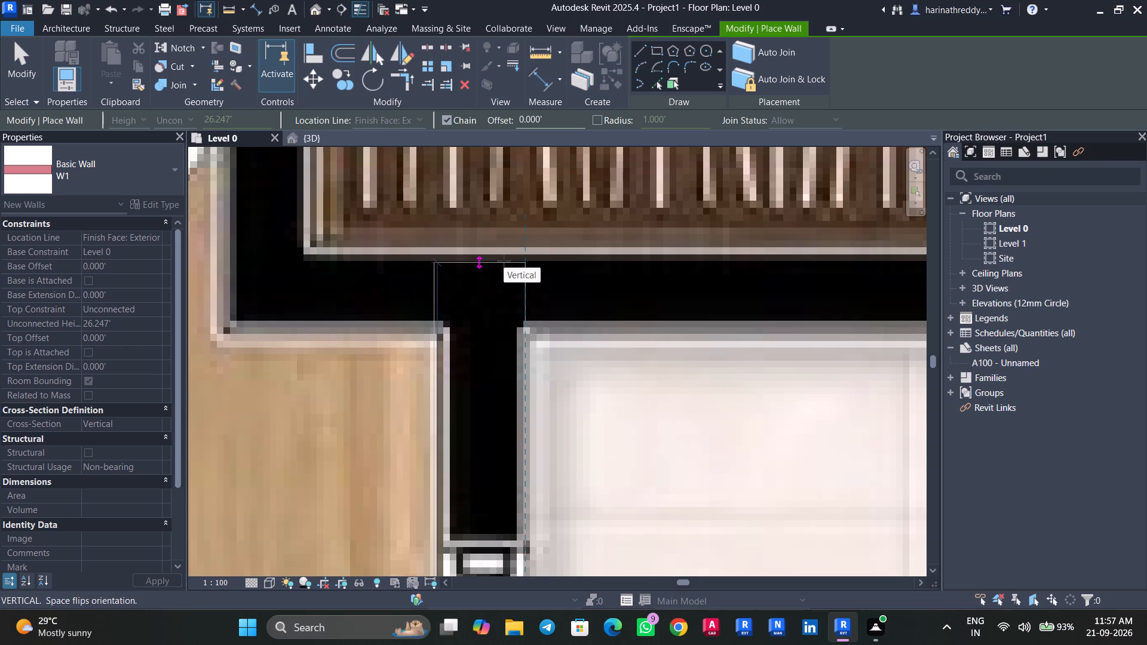
pyautogui.click(504, 261)
pyautogui.press('Escape')
# Check the thickness of PW.RM's door-side wall, using the Scale tool's preview on the plan image.
pyautogui.scroll(-12, 519, 292)
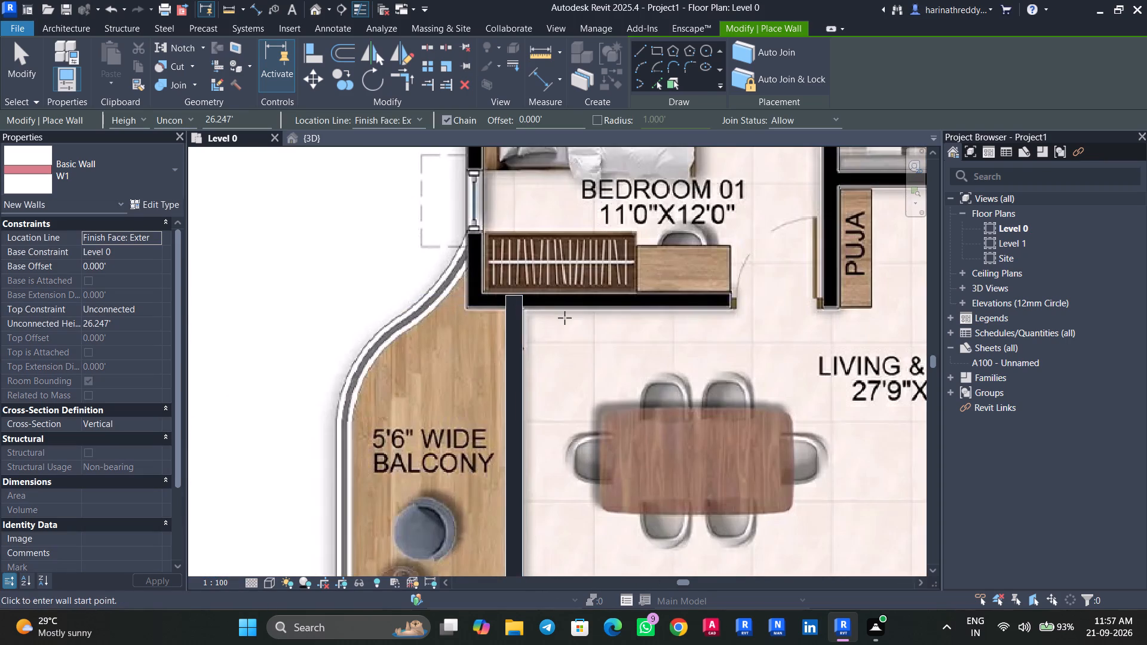
pyautogui.scroll(-7, 565, 318)
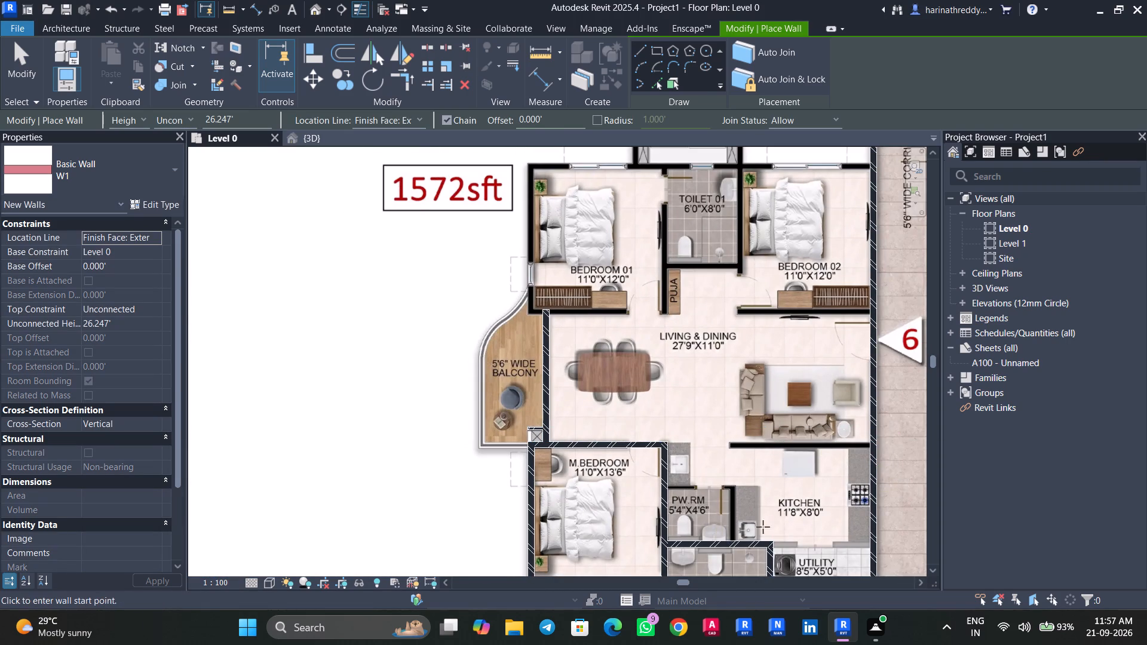
pyautogui.scroll(9, 735, 532)
pyautogui.moveTo(734, 538); pyautogui.dragTo(652, 363, button='middle')
pyautogui.scroll(1, 734, 538)
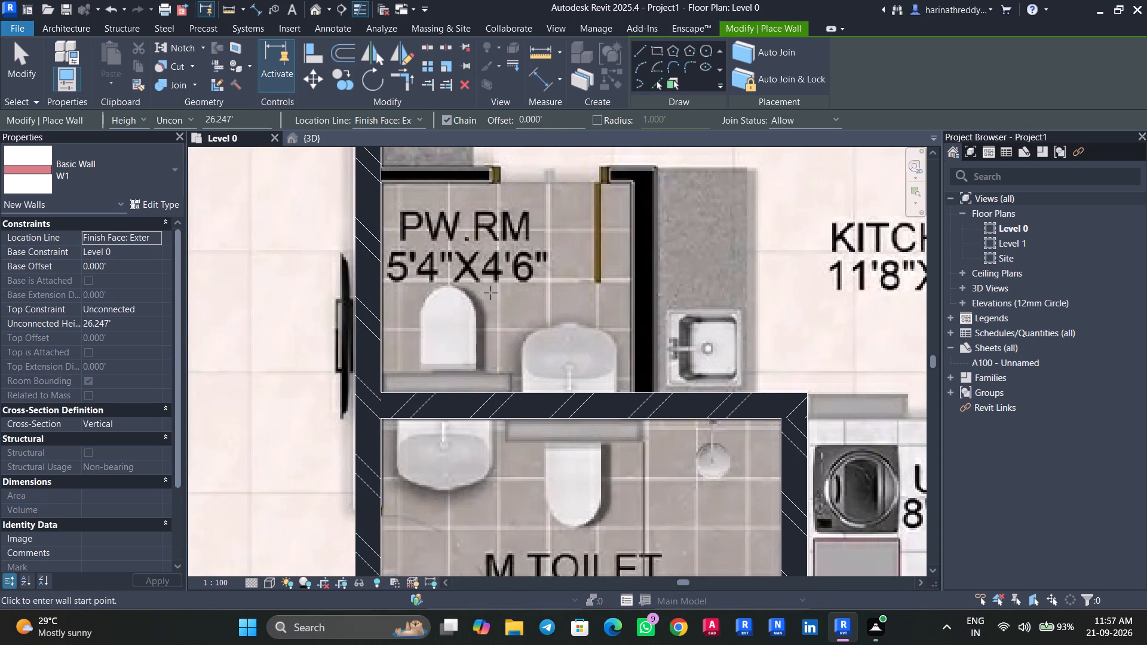
pyautogui.press('Escape')
pyautogui.click(470, 229)
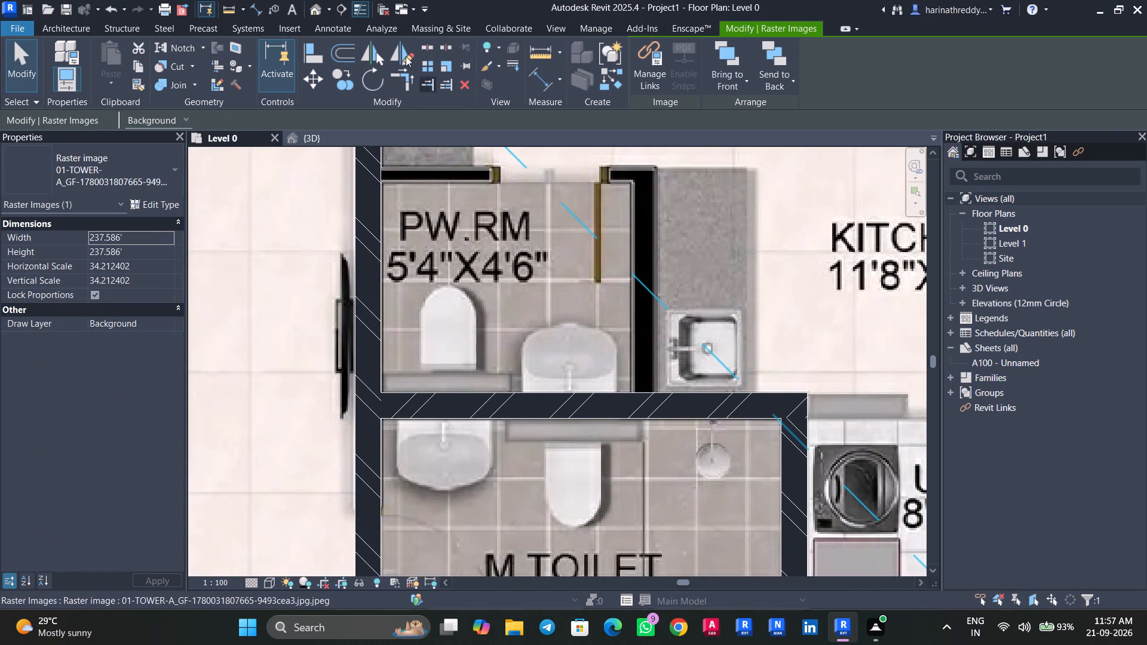
pyautogui.click(438, 64)
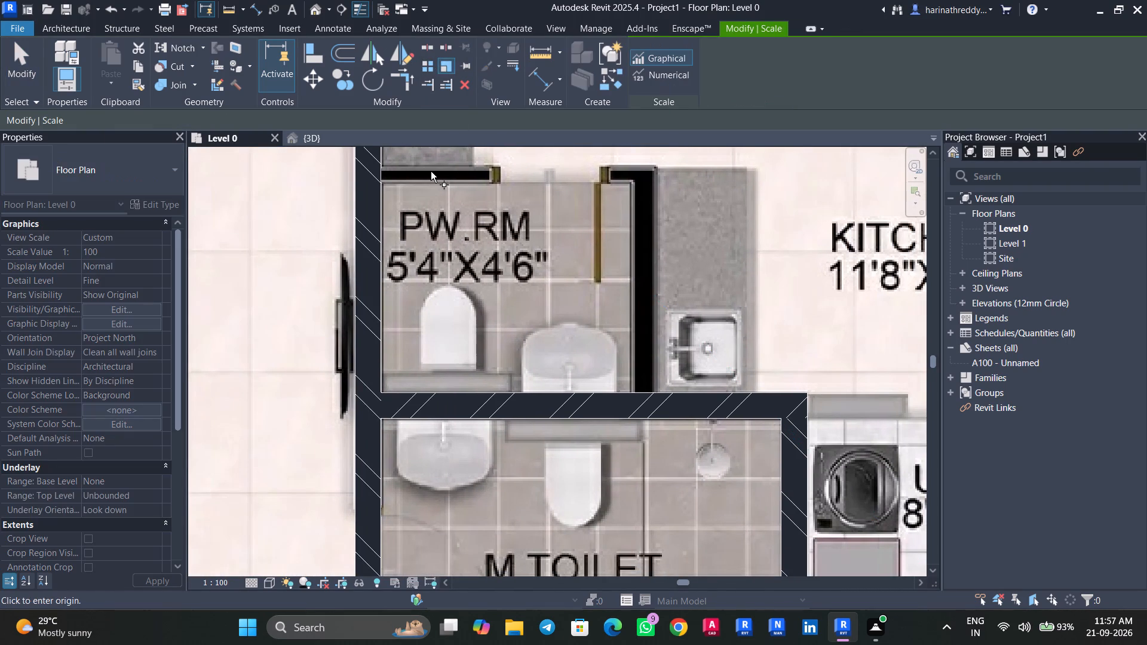
pyautogui.scroll(10, 431, 171)
pyautogui.click(410, 167)
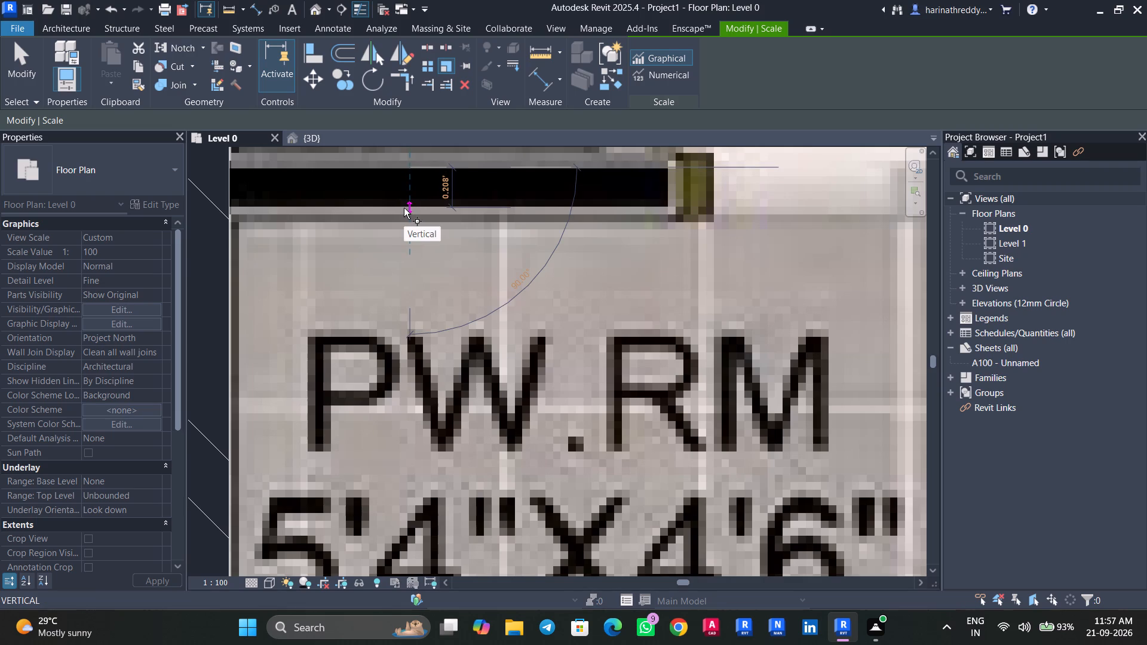
pyautogui.press('Escape')
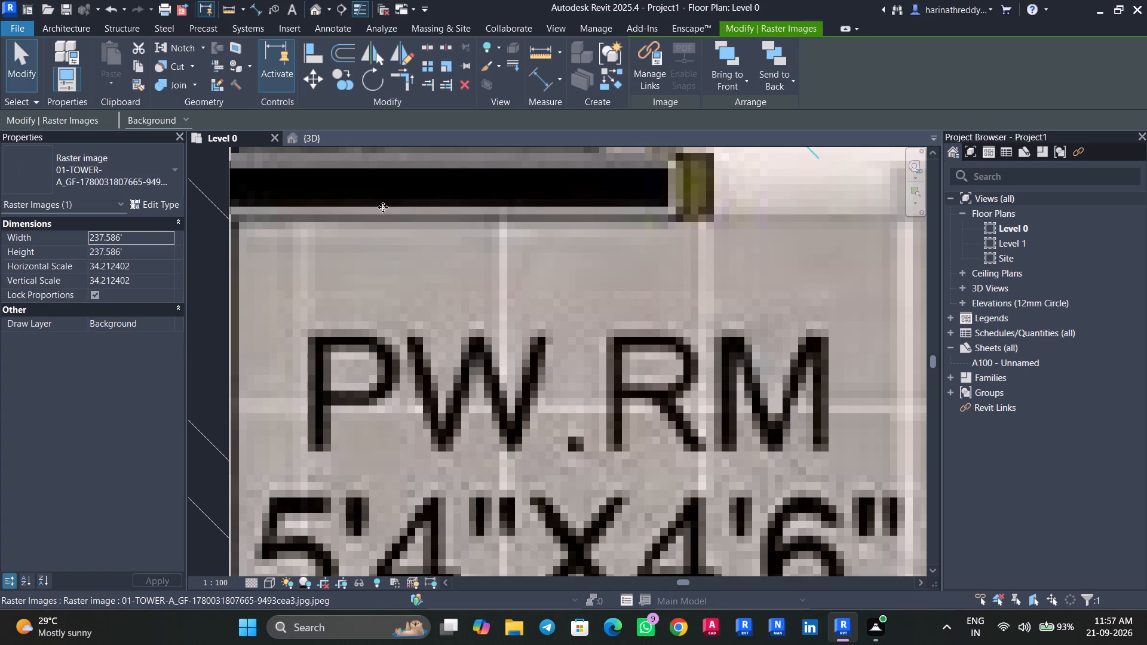
# Draw a W4 wall about 5.25 ft long along PW.RM's door side, from the M.Bedroom wall to the Kitchen-side wall.
pyautogui.write('WA')
pyautogui.click(137, 179)
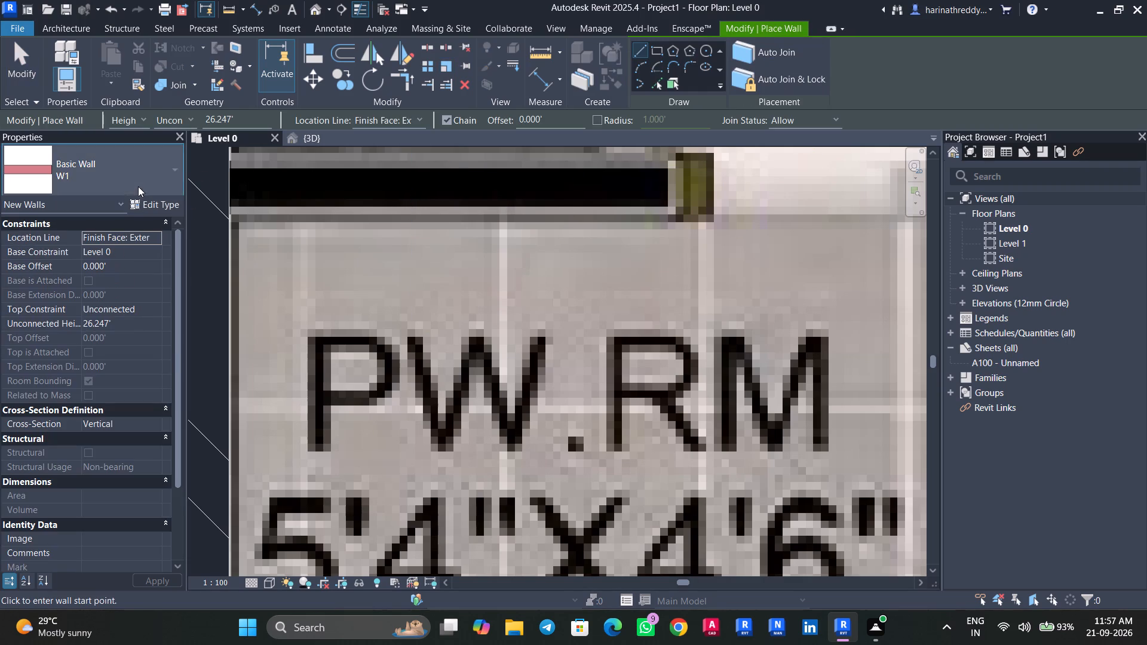
pyautogui.click(103, 333)
pyautogui.moveTo(187, 215); pyautogui.dragTo(328, 254, button='middle')
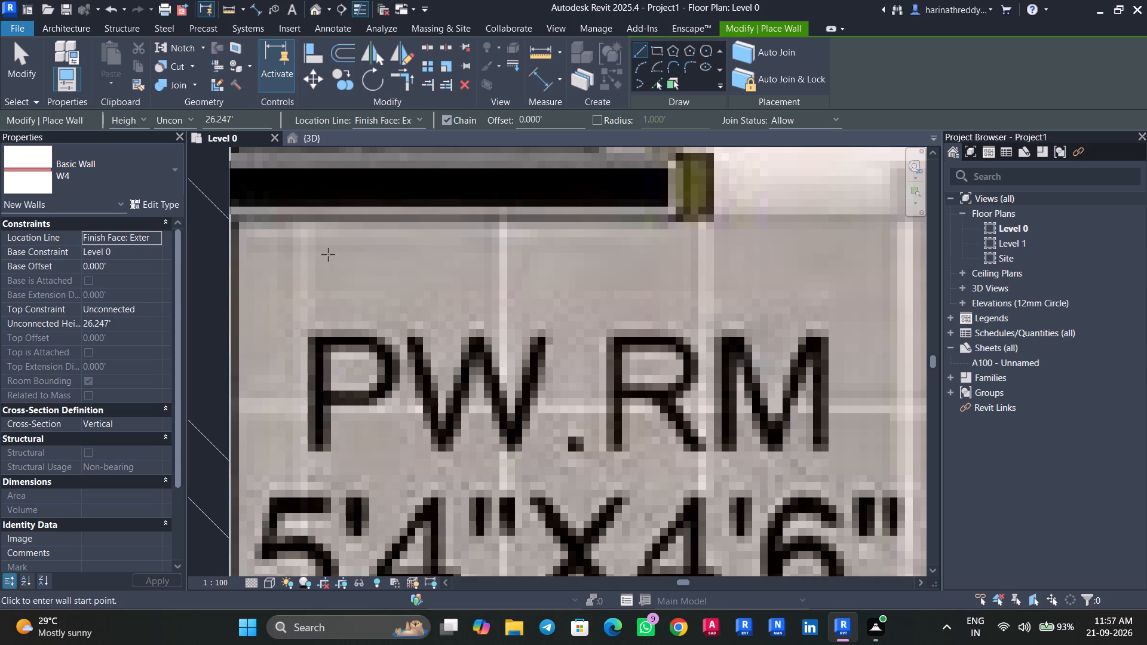
pyautogui.moveTo(328, 254); pyautogui.dragTo(343, 259, button='middle')
pyautogui.scroll(-5, 434, 228)
pyautogui.moveTo(434, 228); pyautogui.dragTo(458, 259, button='middle')
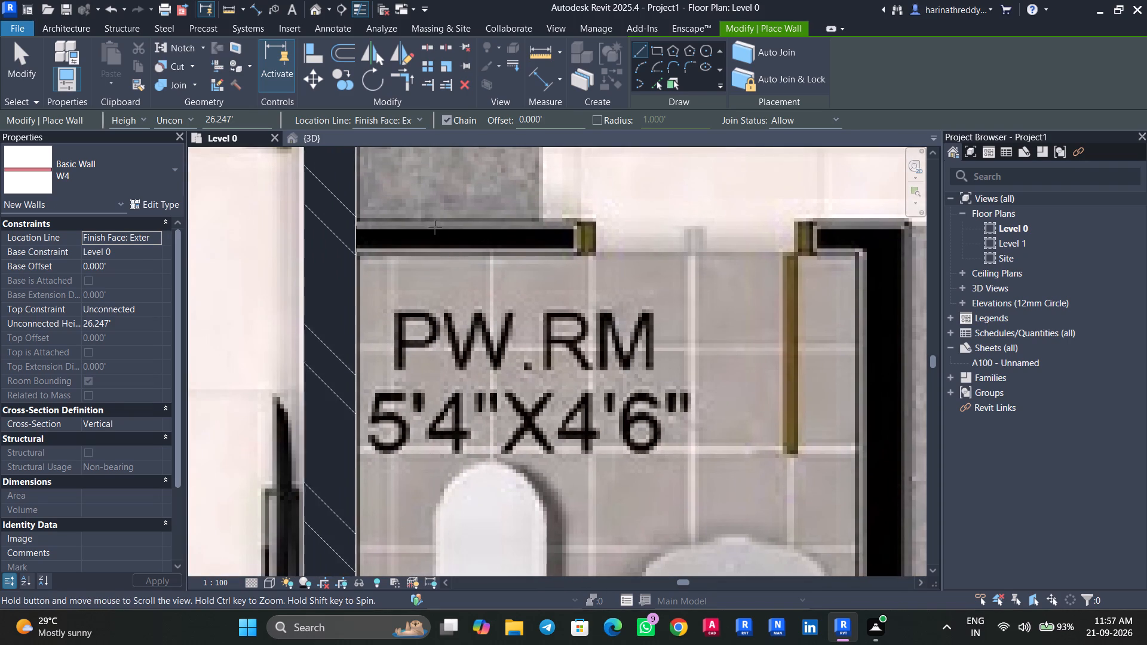
pyautogui.click(356, 229)
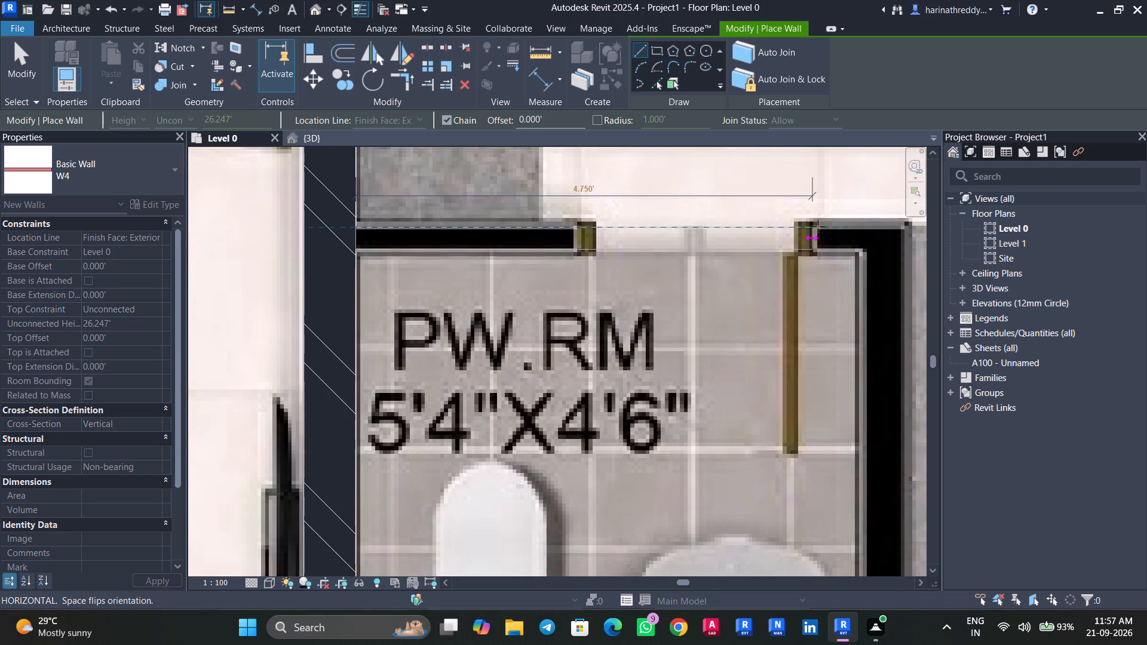
pyautogui.click(864, 231)
pyautogui.press('Escape')
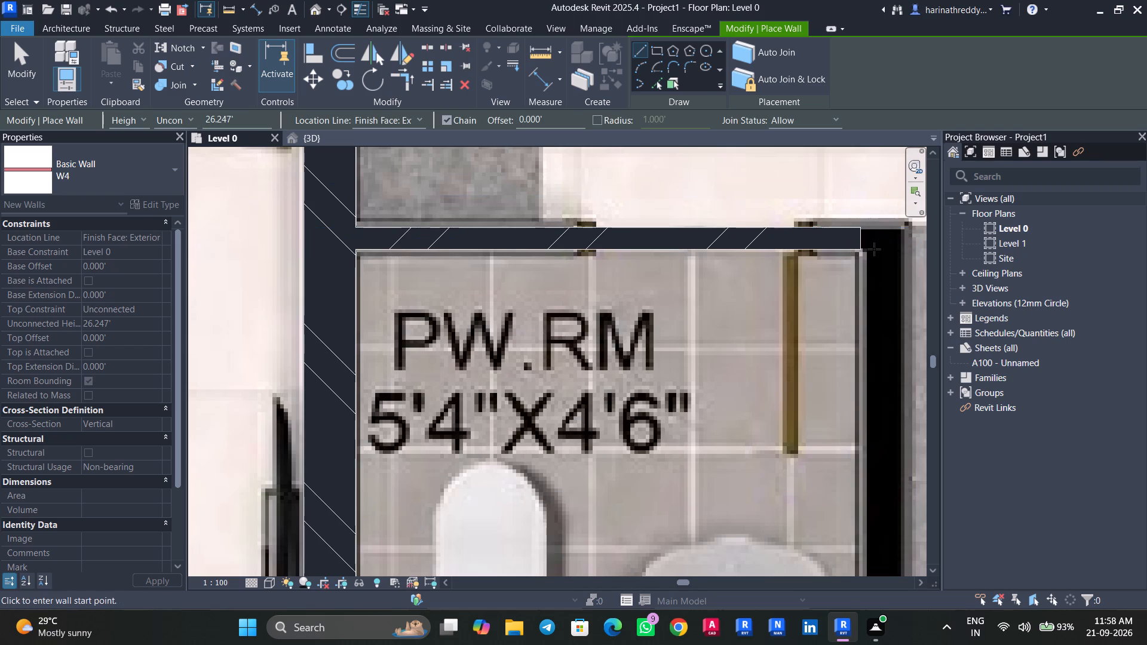
# Draw a W1 wall between PW.RM and Kitchen, from the M.Toilet wall to the W4 wall's line, flipped to the PW.RM side.
pyautogui.scroll(-2, 874, 249)
pyautogui.moveTo(874, 249); pyautogui.dragTo(737, 245, button='middle')
pyautogui.scroll(-1, 874, 249)
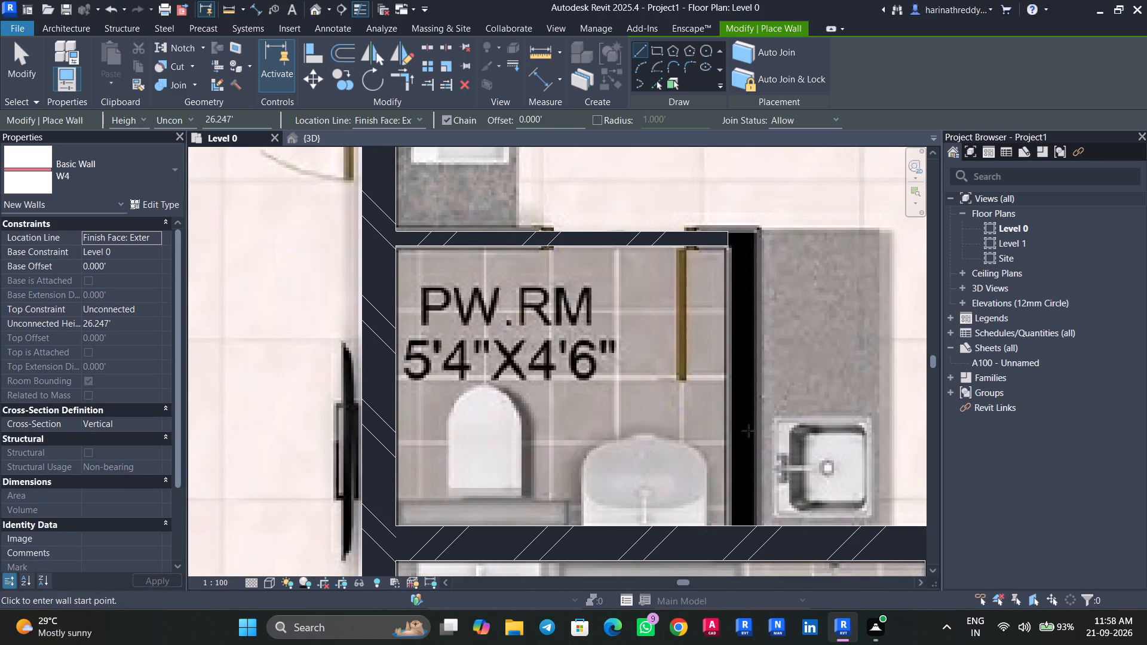
pyautogui.press('w')
pyautogui.press('a')
pyautogui.click(152, 169)
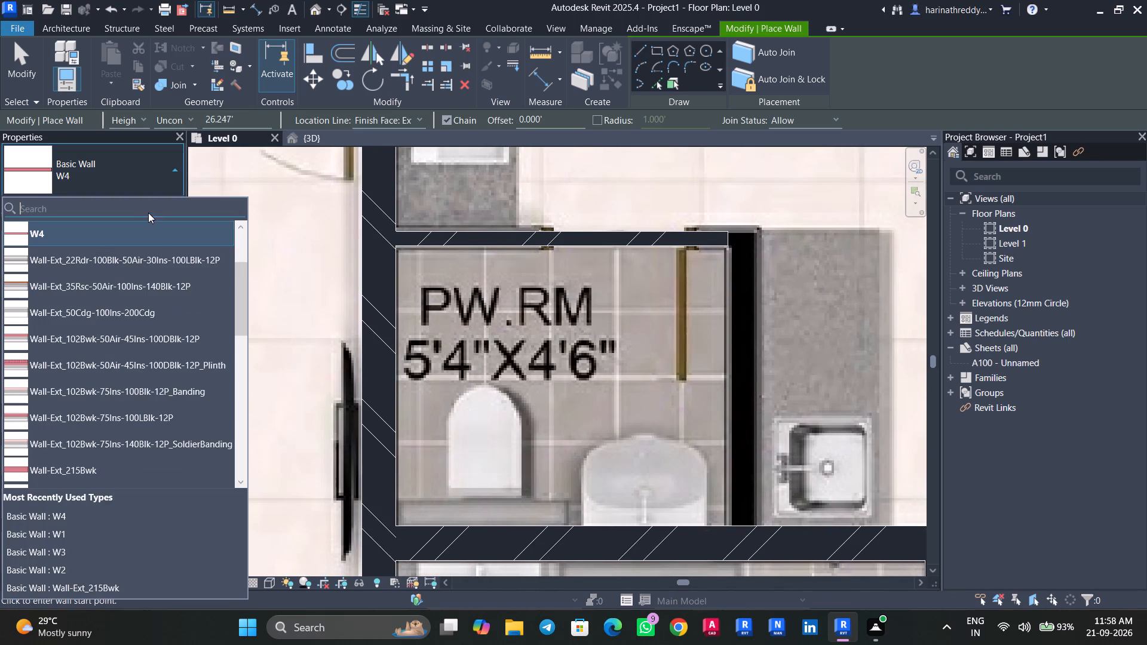
pyautogui.scroll(1, 146, 216)
pyautogui.scroll(-1, 146, 216)
pyautogui.scroll(11, 146, 216)
pyautogui.click(125, 247)
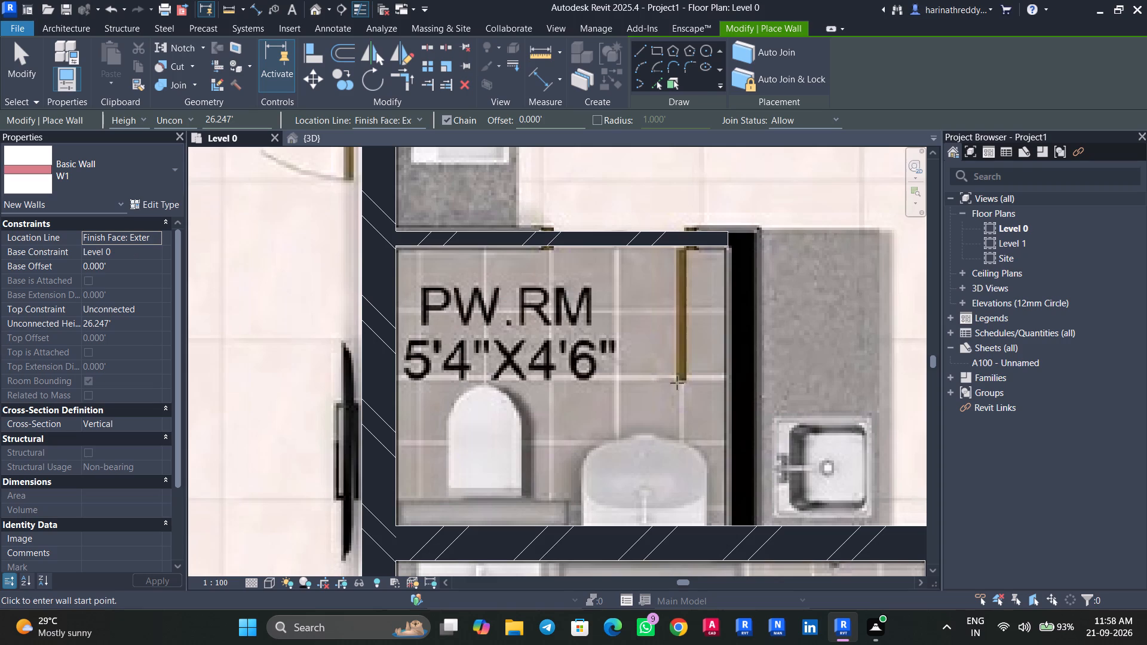
pyautogui.click(761, 523)
pyautogui.press('space')
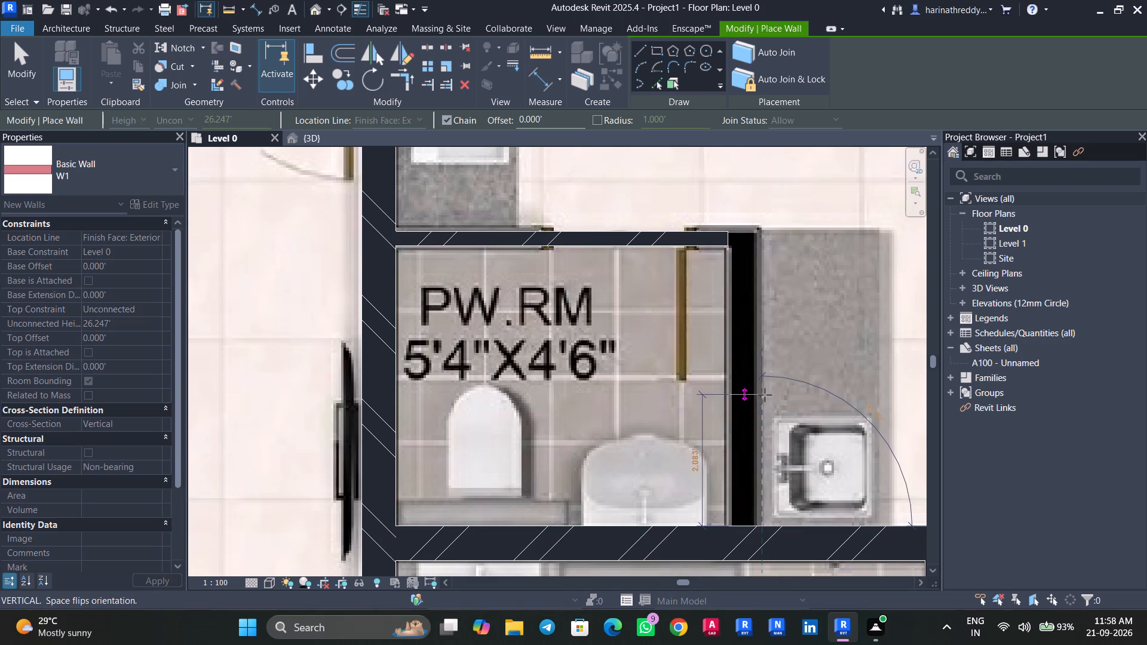
pyautogui.click(762, 231)
pyautogui.press('Escape')
pyautogui.scroll(-4, 765, 245)
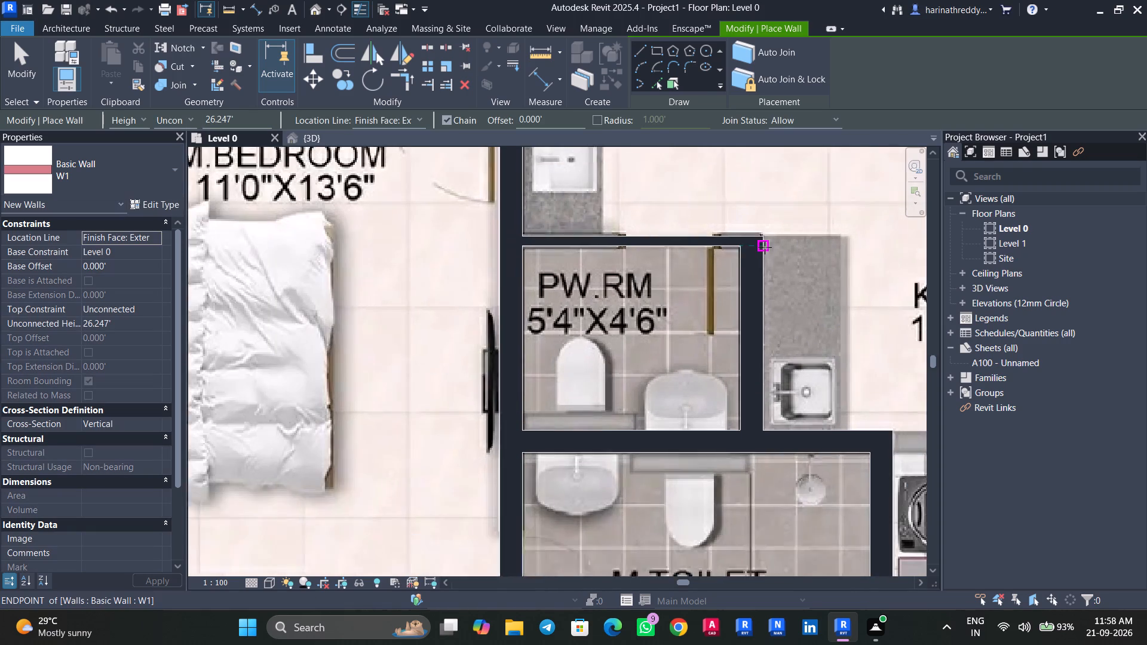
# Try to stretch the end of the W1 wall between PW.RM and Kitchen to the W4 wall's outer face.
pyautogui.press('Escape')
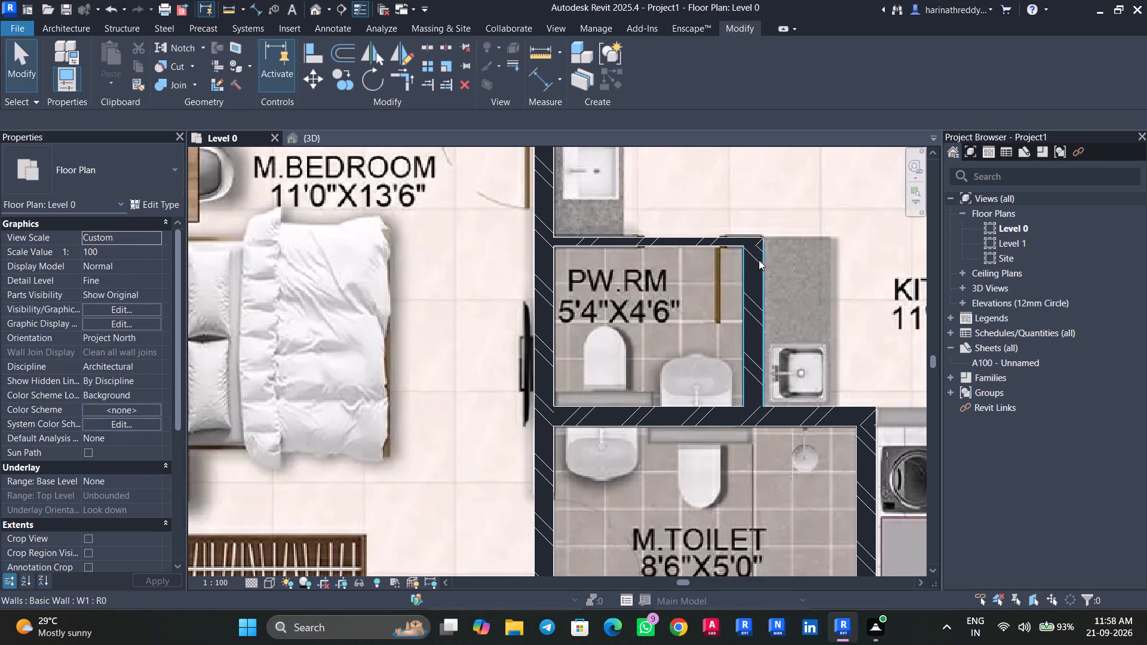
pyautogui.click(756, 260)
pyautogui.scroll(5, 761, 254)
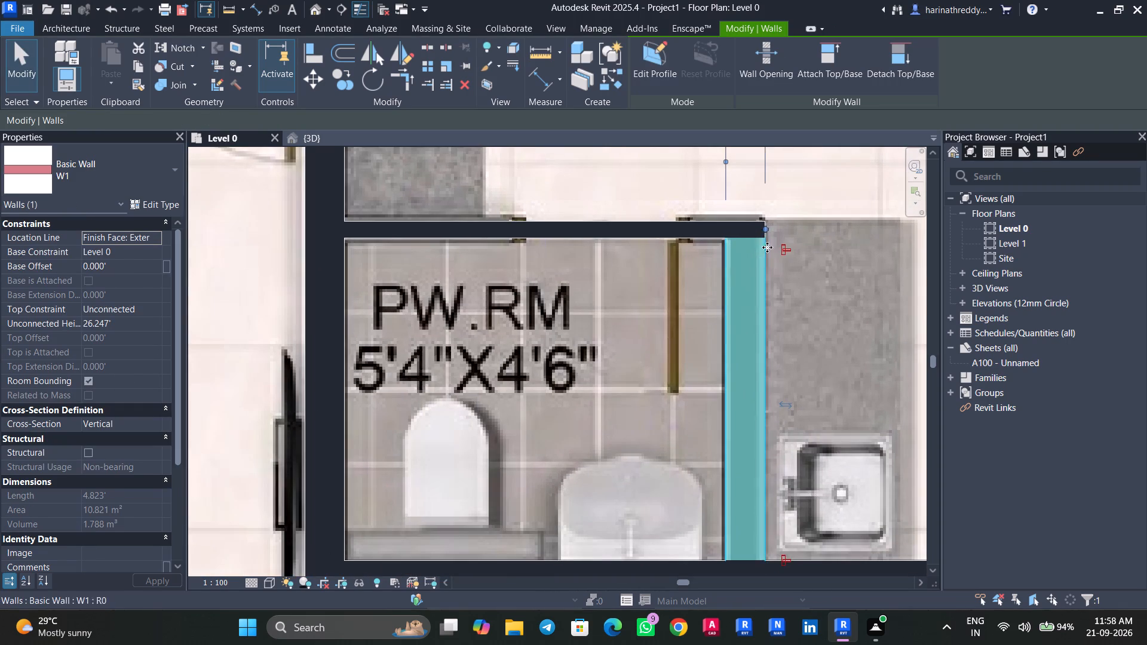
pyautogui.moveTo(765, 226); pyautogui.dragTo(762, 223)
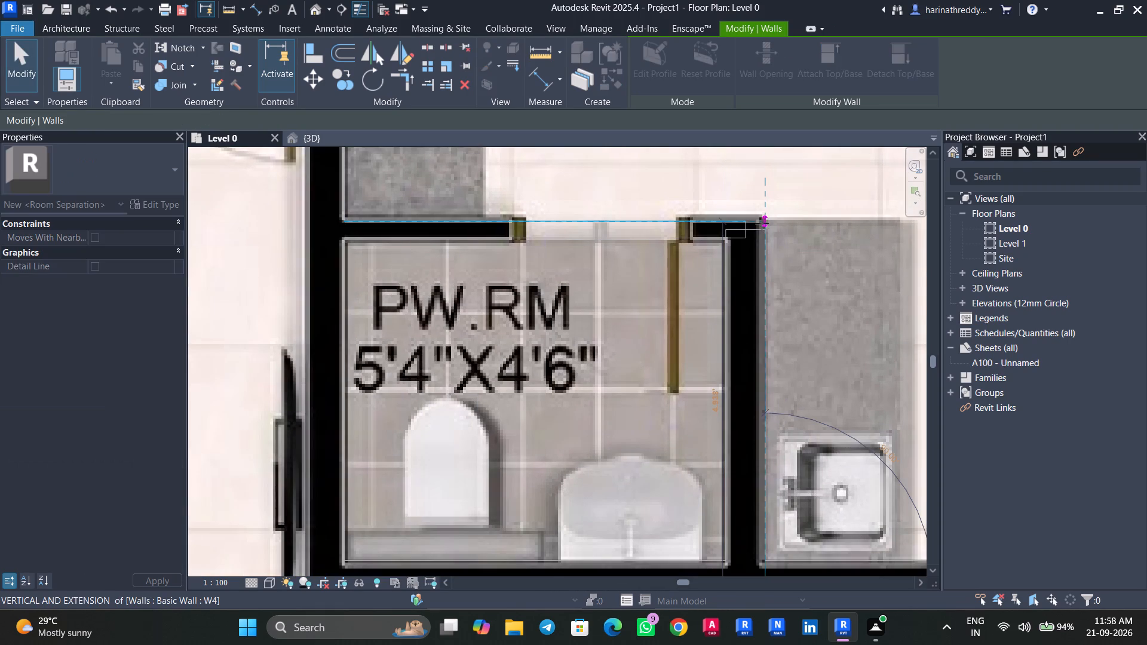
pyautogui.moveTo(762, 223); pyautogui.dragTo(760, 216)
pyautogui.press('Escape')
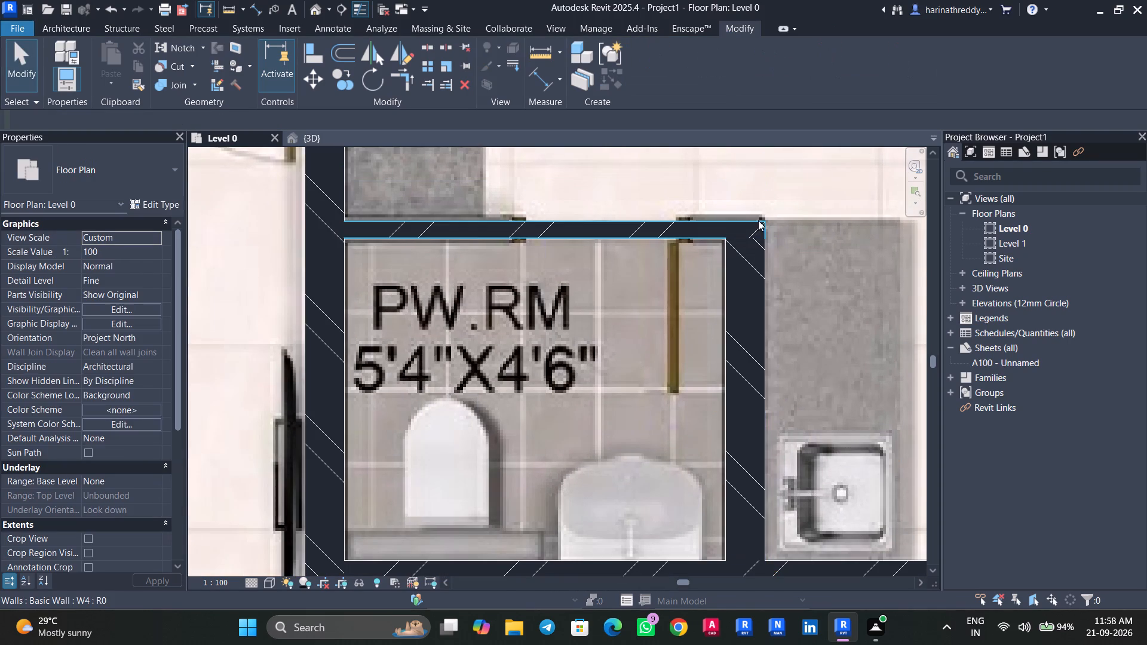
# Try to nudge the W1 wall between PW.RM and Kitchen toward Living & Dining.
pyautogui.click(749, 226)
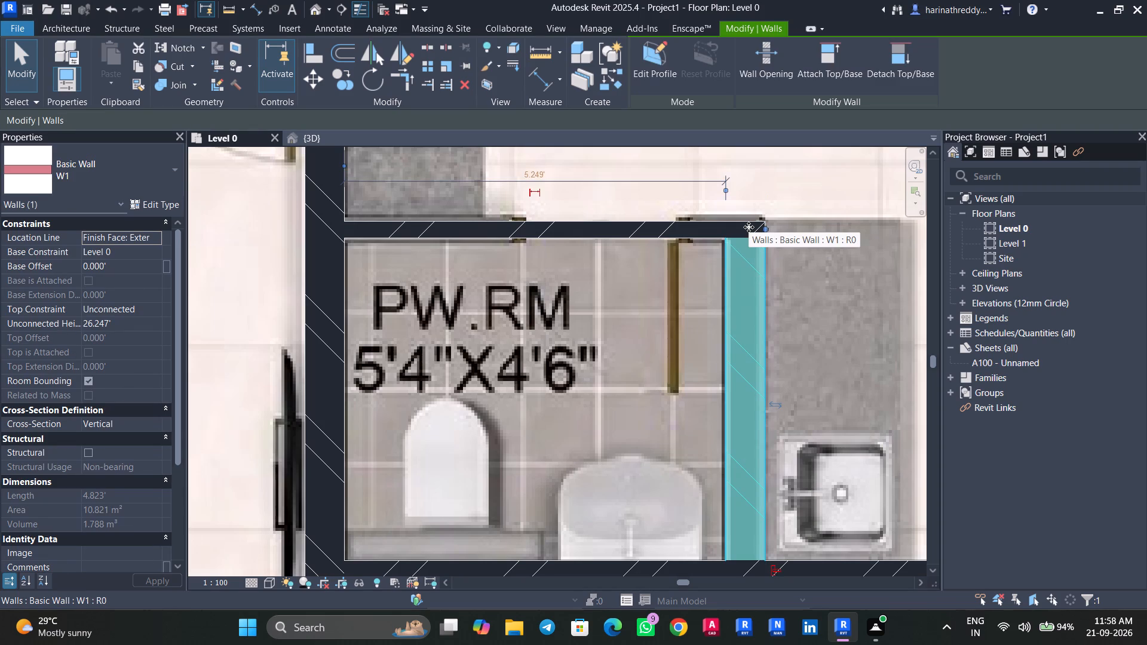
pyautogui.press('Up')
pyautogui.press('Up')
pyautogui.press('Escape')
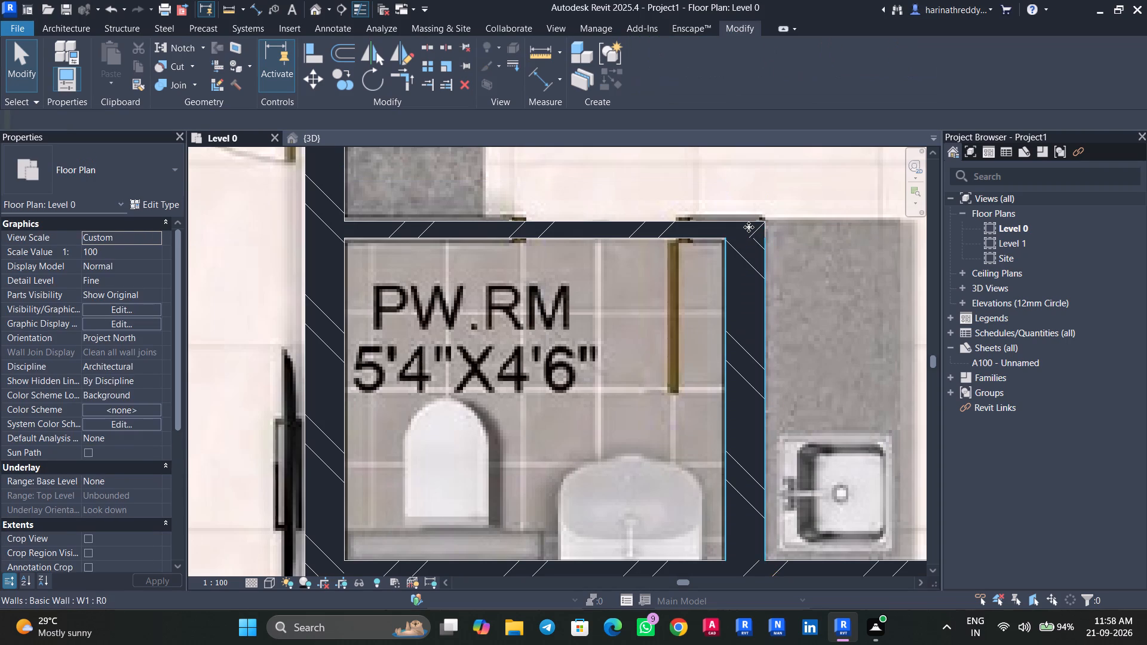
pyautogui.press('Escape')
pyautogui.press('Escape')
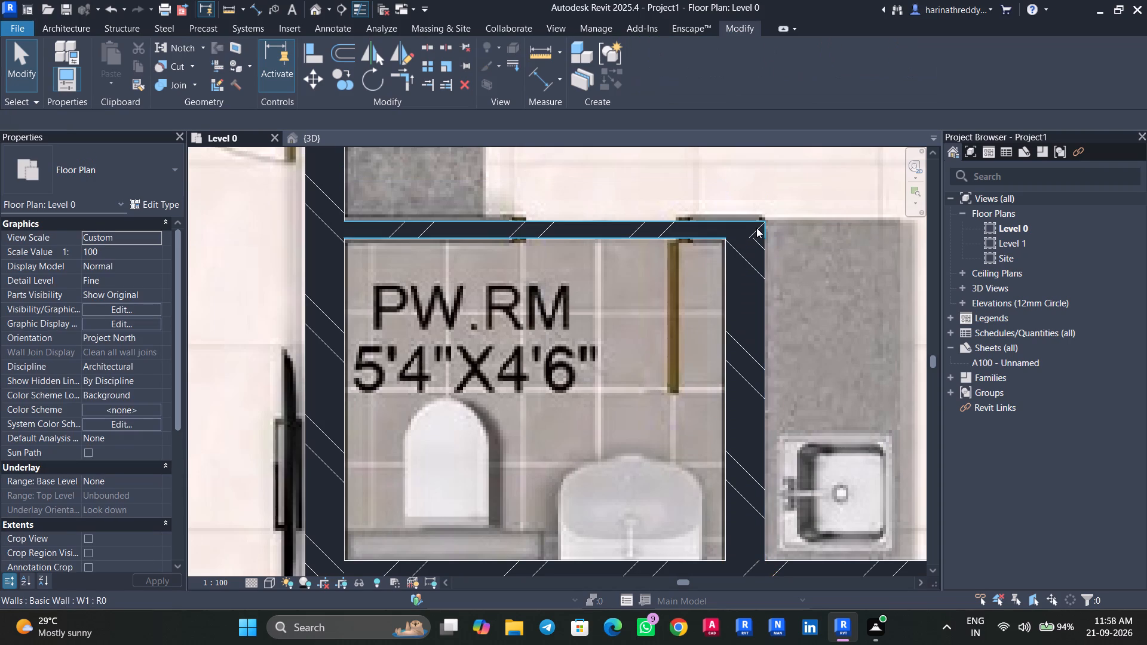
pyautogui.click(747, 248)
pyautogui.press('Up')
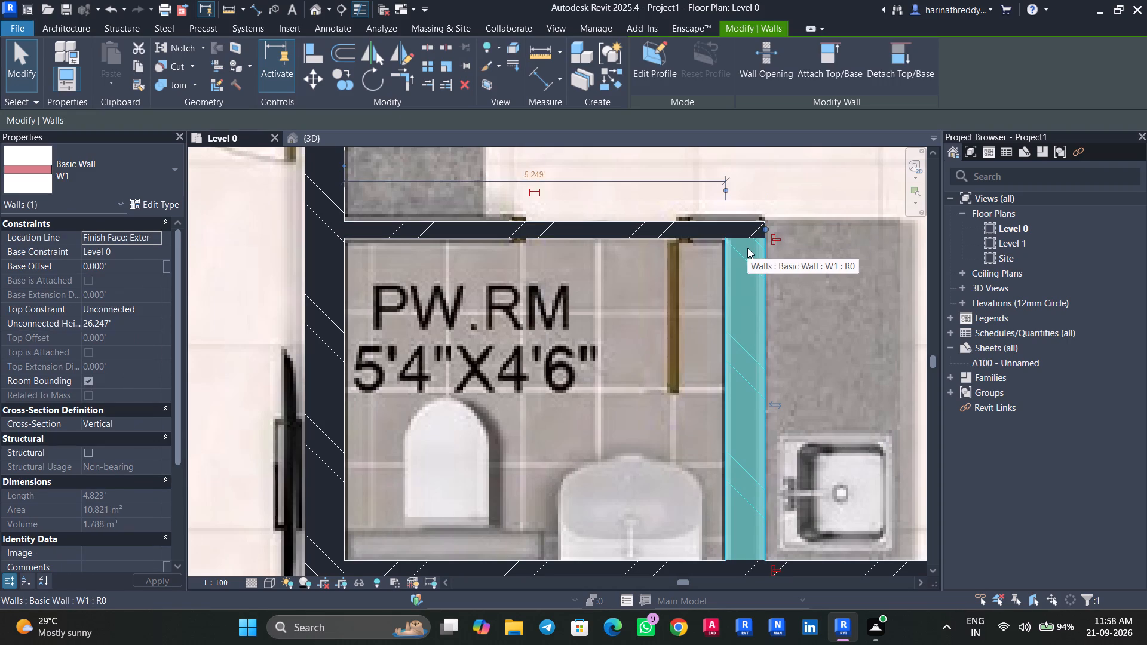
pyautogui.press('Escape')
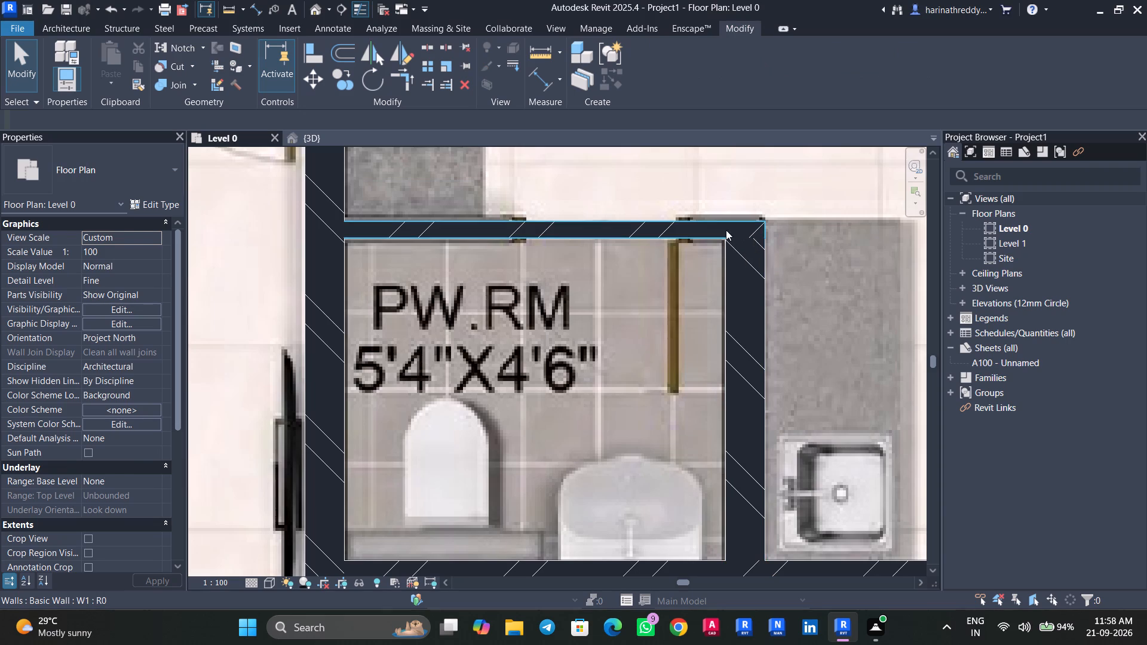
# Nudge the W4 wall on PW.RM's door side one increment outward, away from PW.RM, to match the plan image.
pyautogui.click(726, 230)
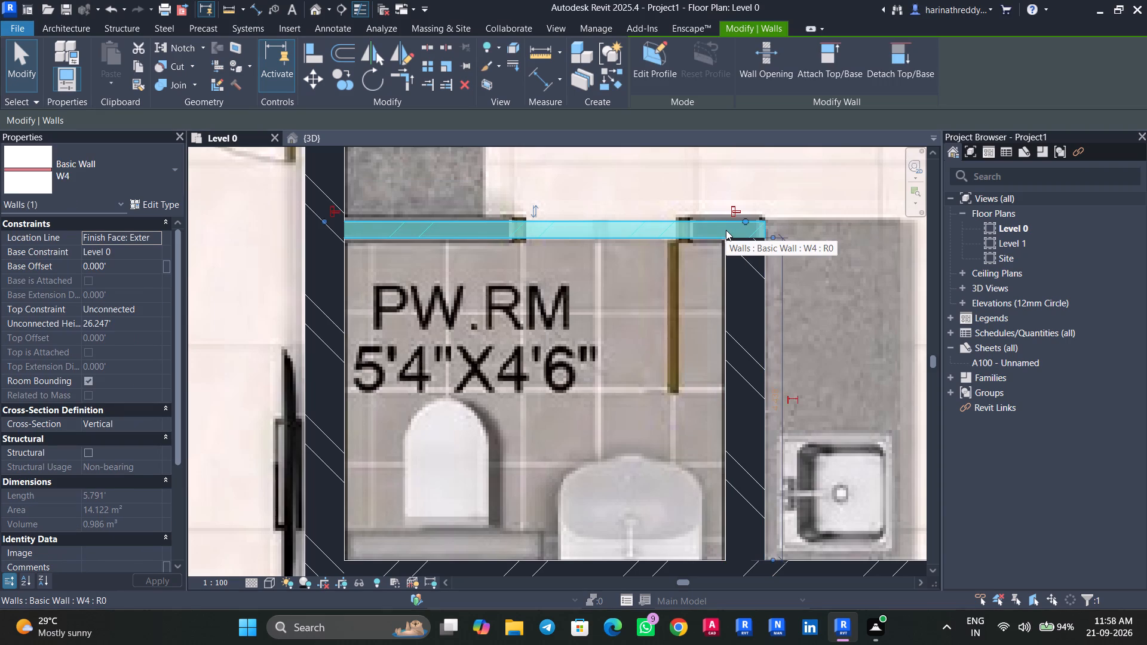
pyautogui.press('Up')
pyautogui.press('Escape')
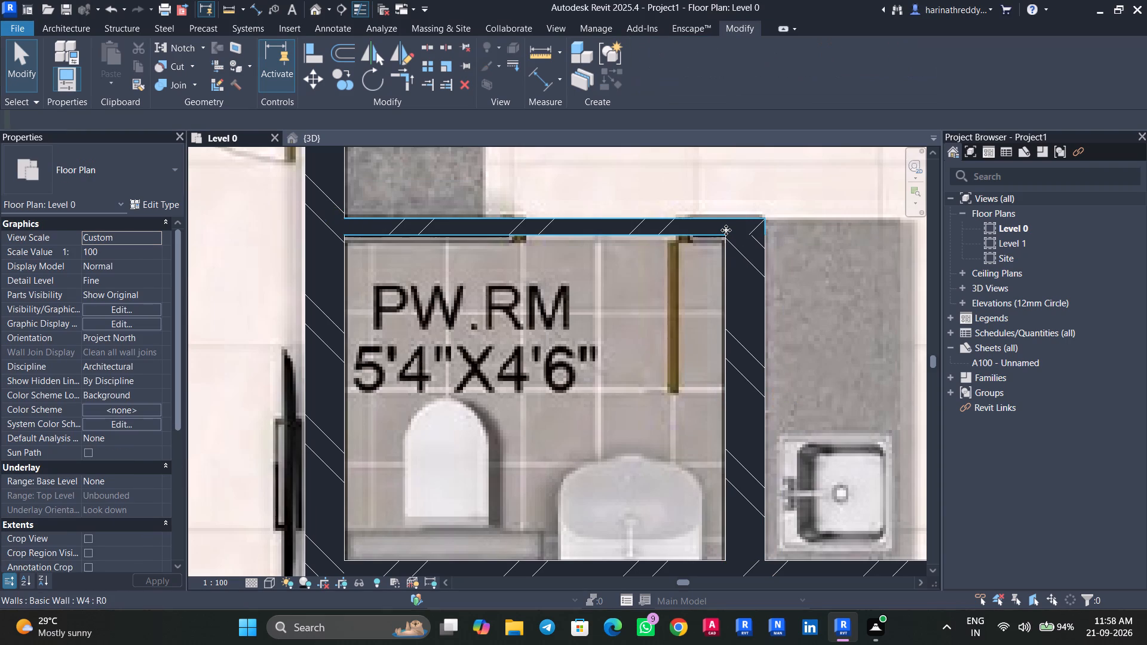
# Draw a W1 wall about 11.9 ft long between Living & Dining and Kitchen, from the corridor wall to its free end, flipped to the Kitchen side.
pyautogui.scroll(-7, 726, 230)
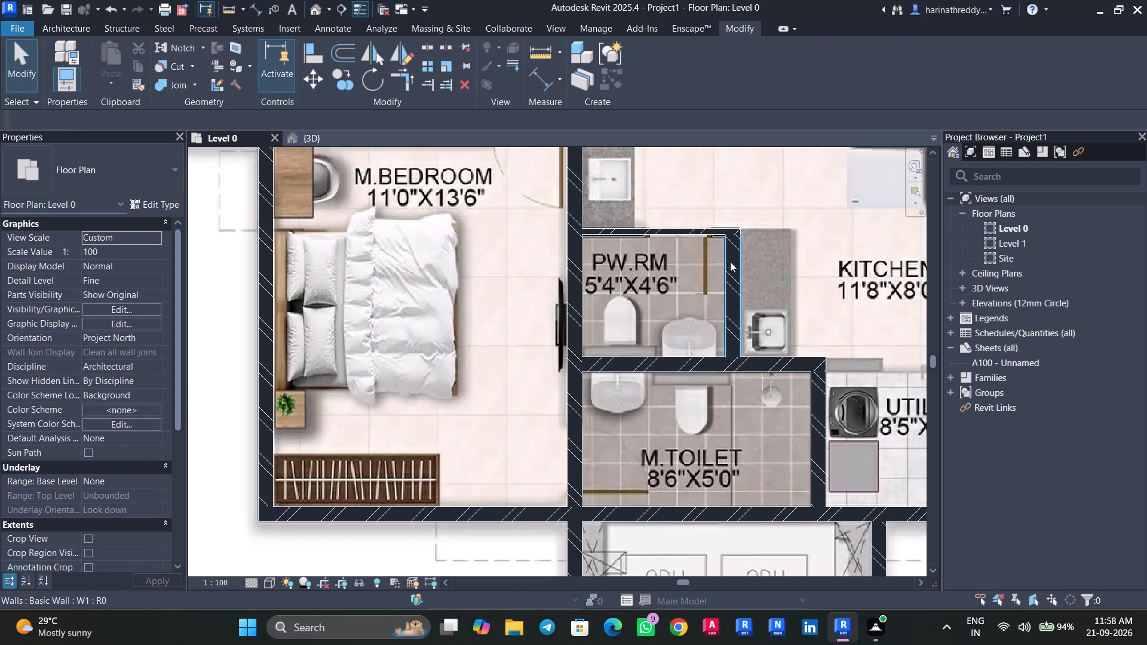
pyautogui.scroll(-2, 730, 274)
pyautogui.moveTo(714, 289); pyautogui.dragTo(535, 433, button='middle')
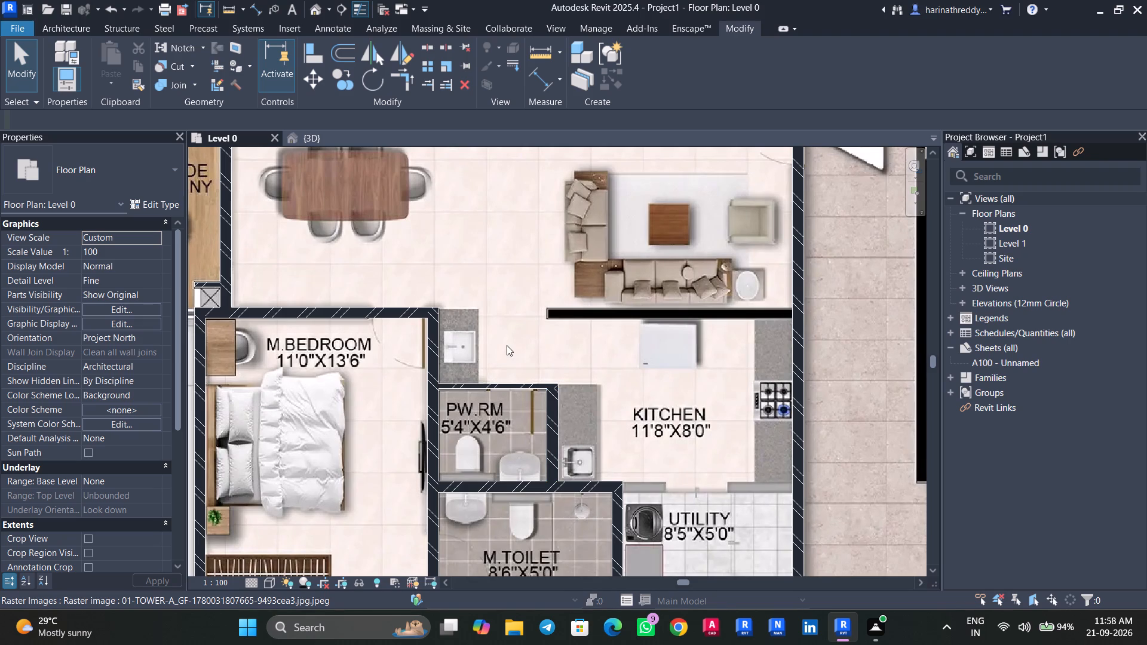
pyautogui.press('Escape')
pyautogui.press('Escape')
pyautogui.write('WA')
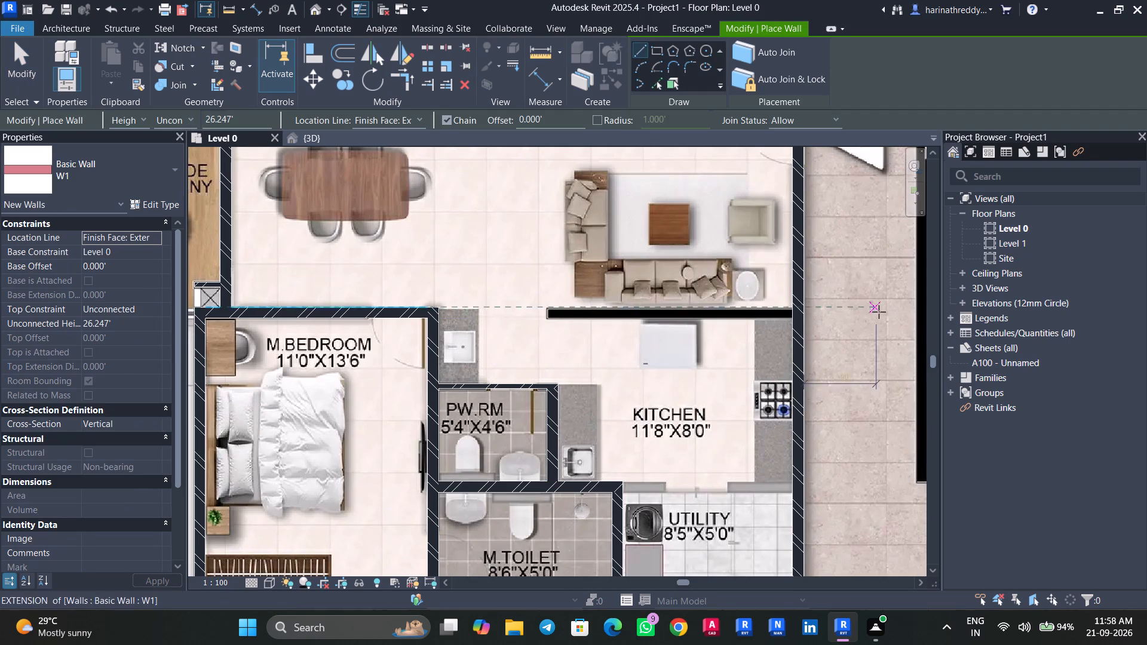
pyautogui.scroll(8, 779, 303)
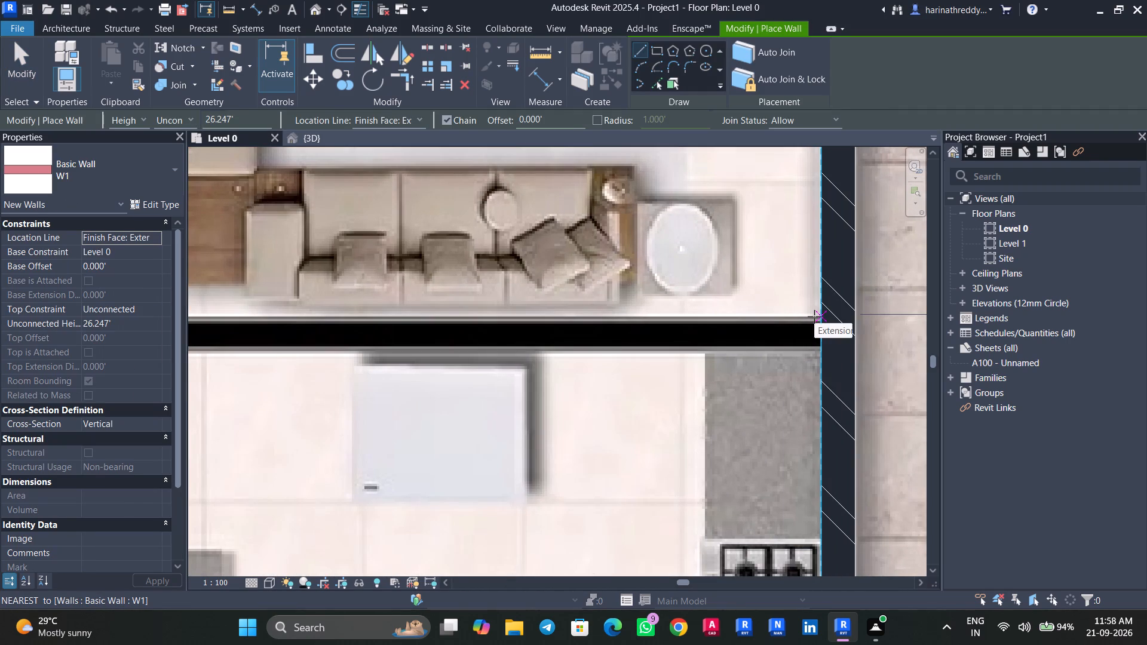
pyautogui.click(820, 317)
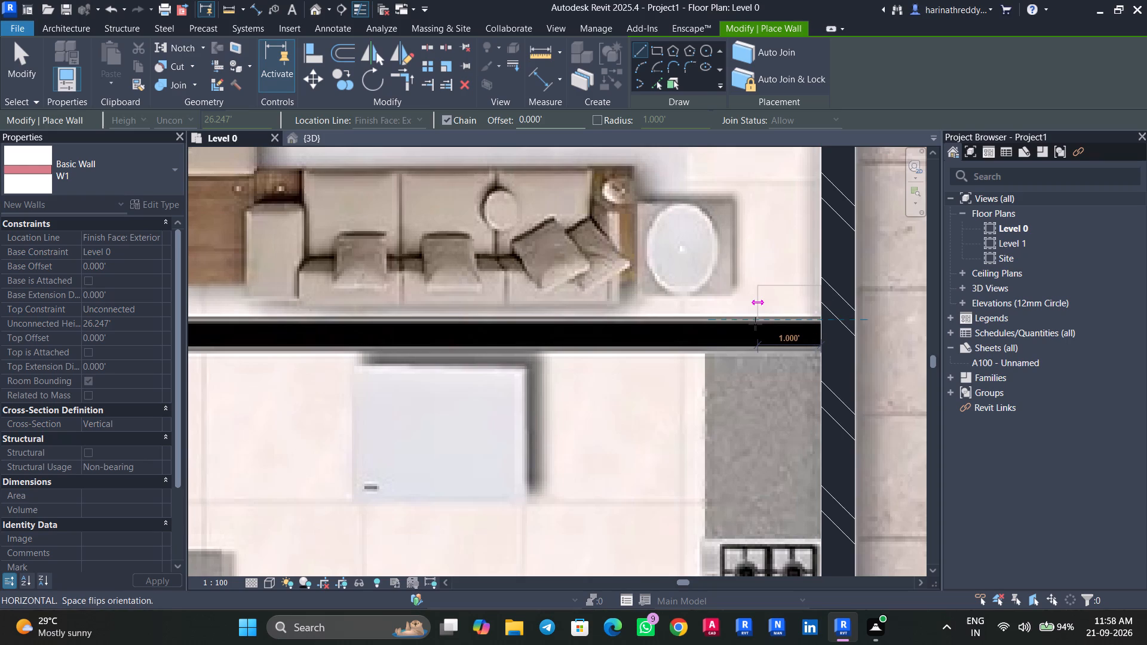
pyautogui.press('space')
pyautogui.scroll(-1, 427, 310)
pyautogui.moveTo(427, 310); pyautogui.dragTo(701, 327, button='middle')
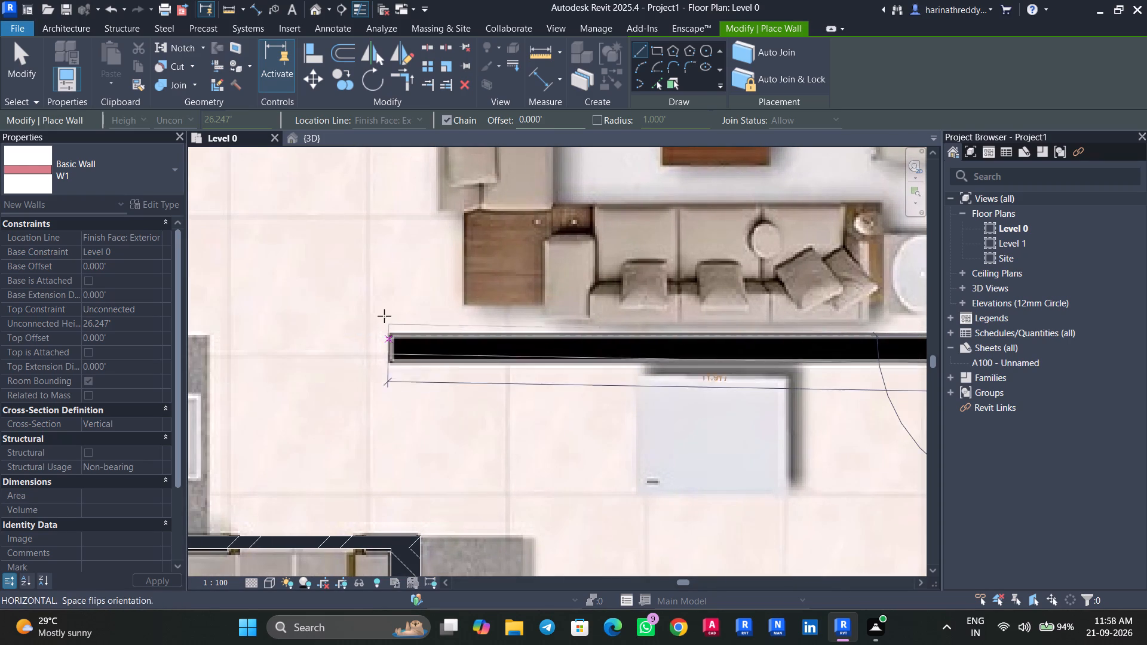
pyautogui.scroll(-2, 388, 335)
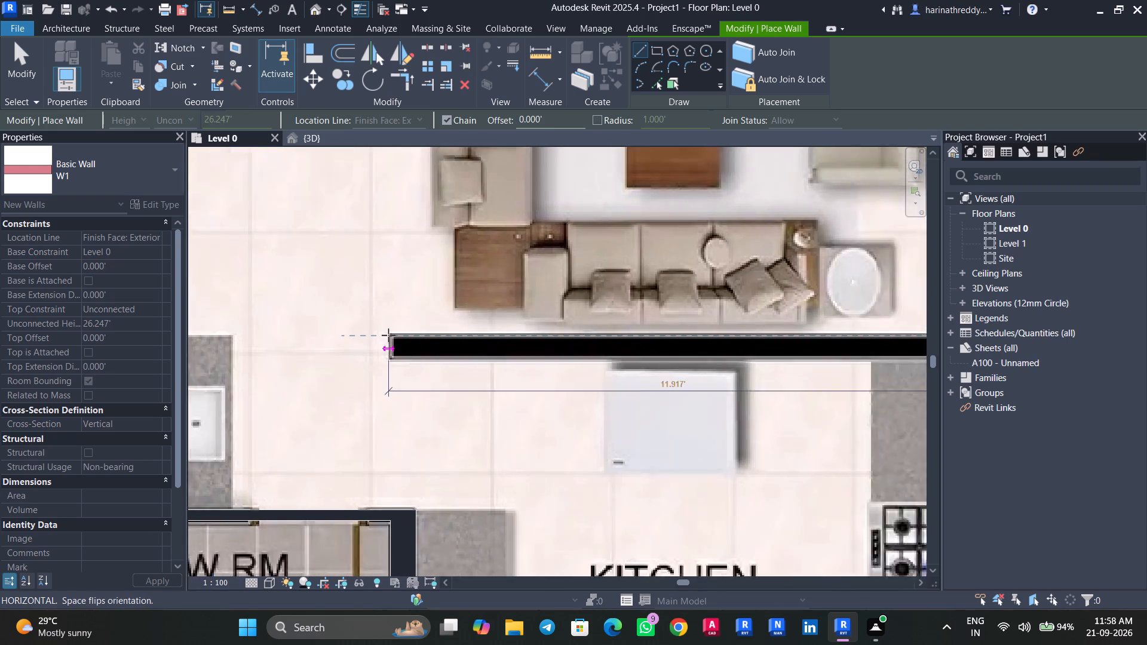
pyautogui.scroll(8, 388, 335)
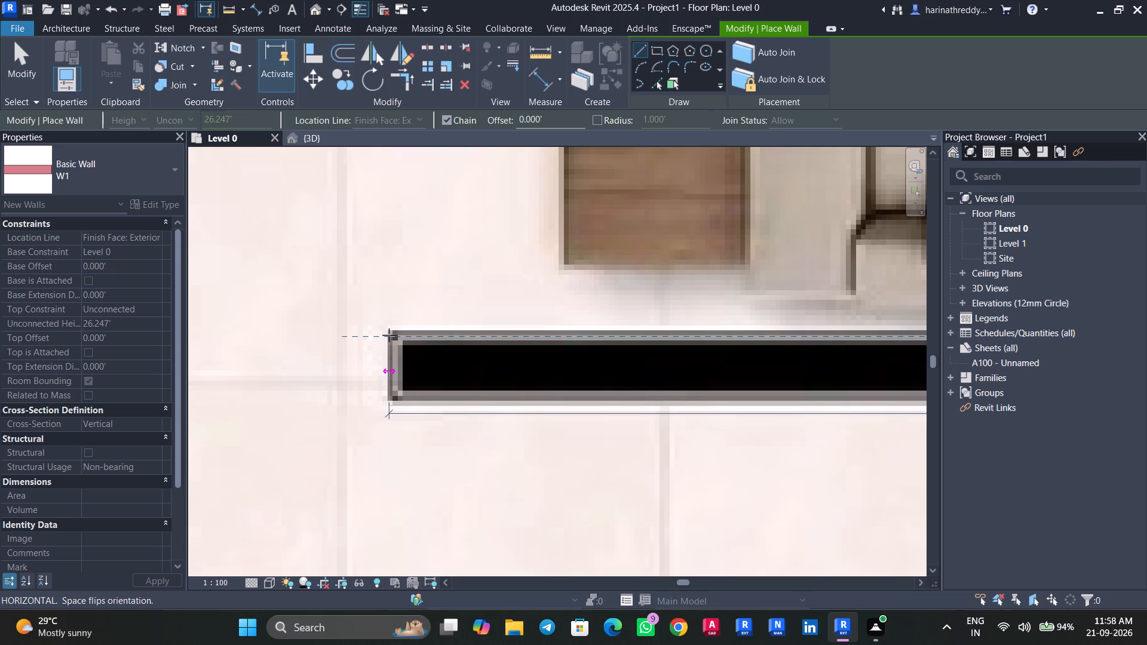
pyautogui.click(389, 335)
pyautogui.press('Escape')
pyautogui.press('Escape')
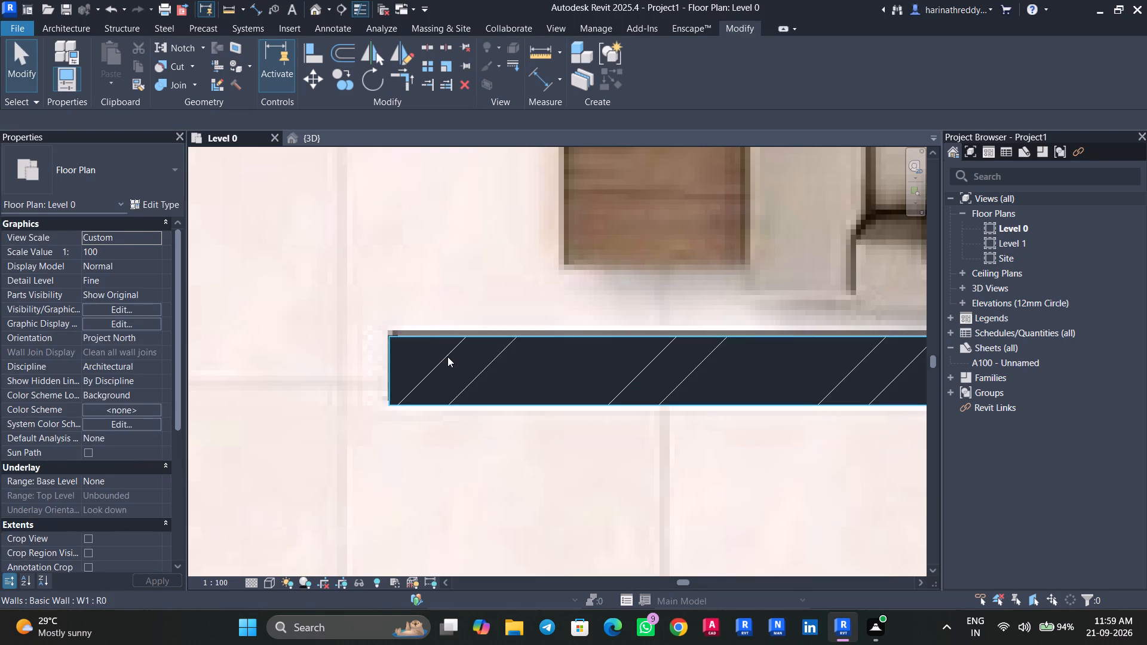
# Nudge the W1 wall between Living & Dining and Kitchen one increment toward Living & Dining to match the plan image.
pyautogui.click(447, 357)
pyautogui.press('Up')
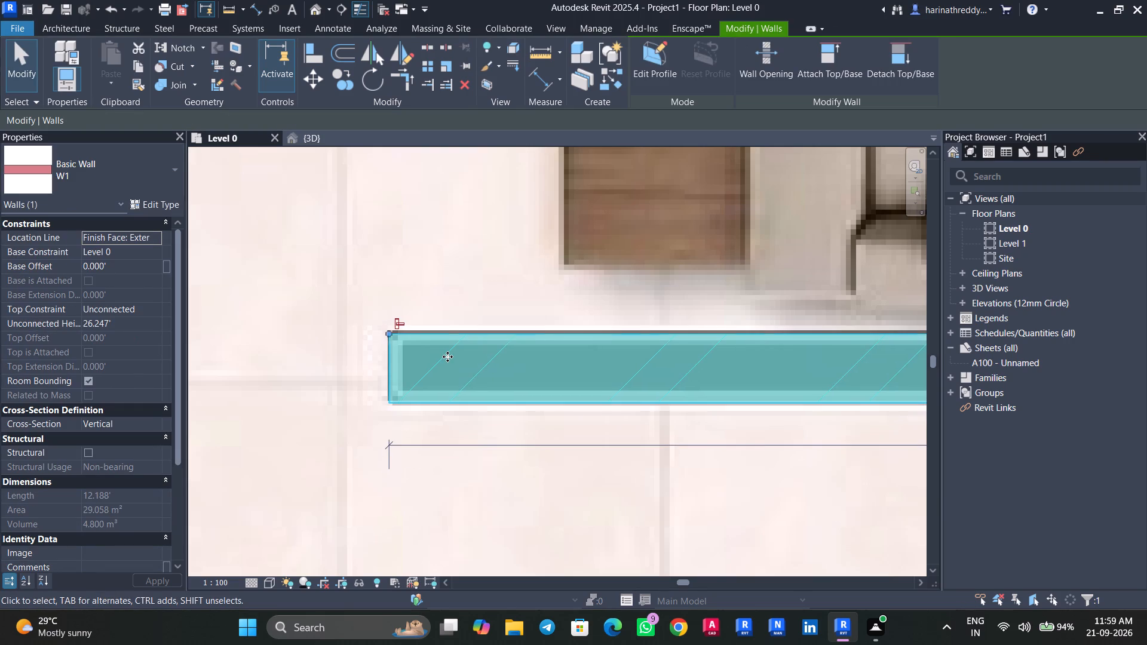
pyautogui.press('Escape')
# Draw a W1 wall along the window side of Bedroom 02, Toilet 01 and Bedroom 01, from the corridor wall to Bedroom 01's outer corner, flipped inward.
pyautogui.scroll(-7, 461, 352)
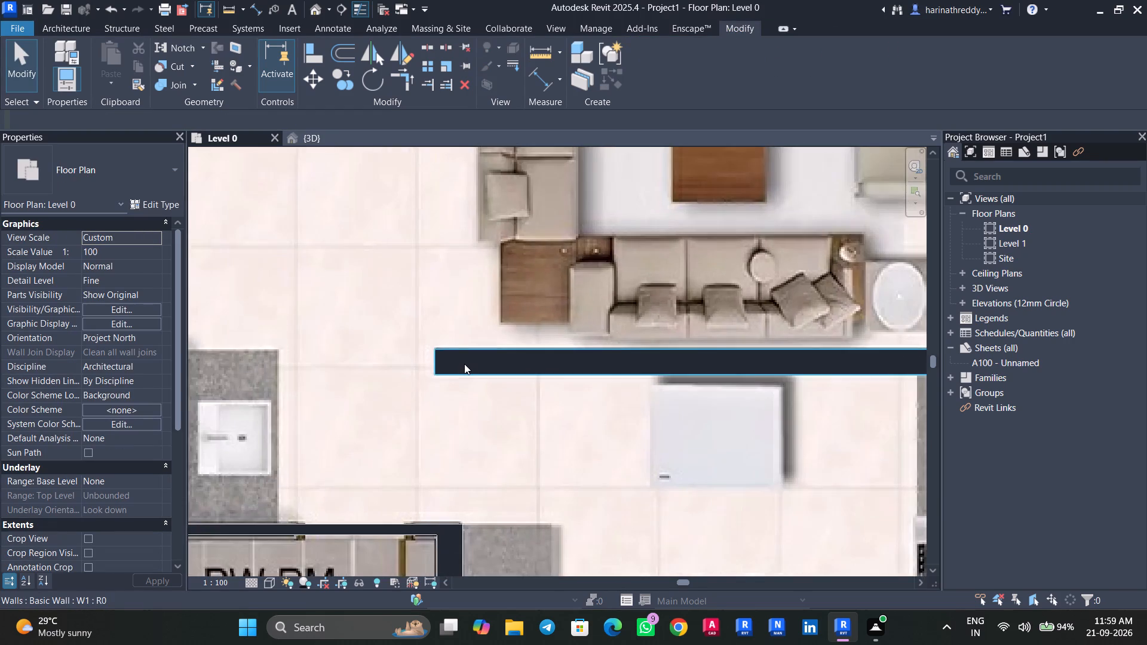
pyautogui.scroll(-1, 467, 365)
pyautogui.scroll(1, 469, 366)
pyautogui.scroll(-3, 469, 367)
pyautogui.scroll(-6, 590, 257)
pyautogui.moveTo(590, 257); pyautogui.dragTo(587, 414, button='middle')
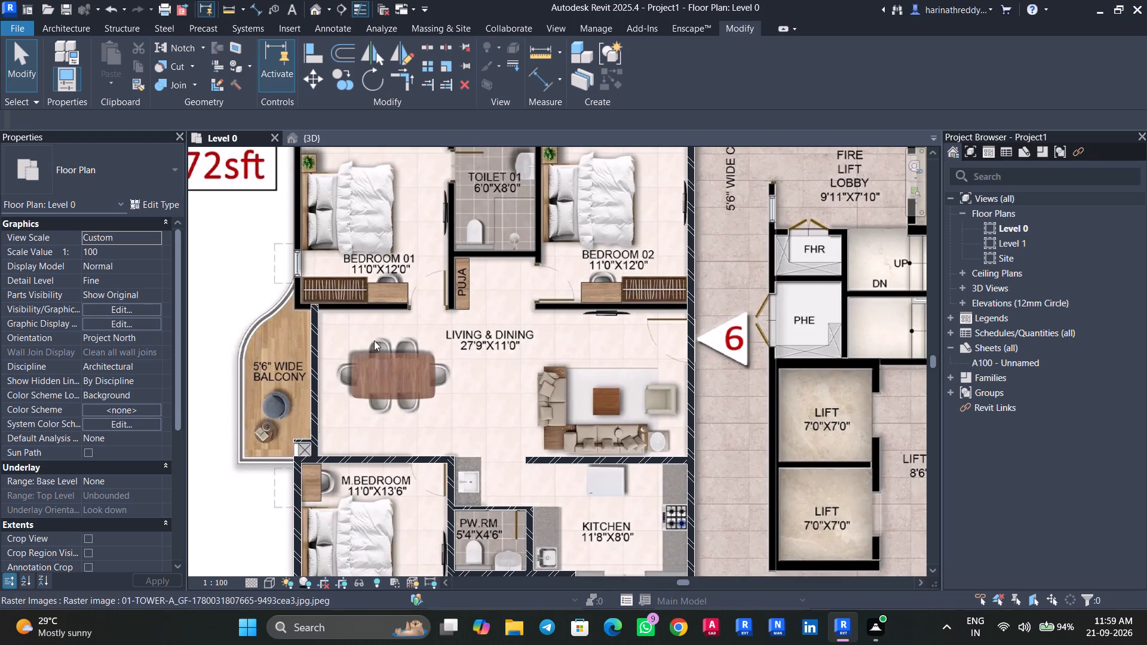
pyautogui.moveTo(442, 318); pyautogui.dragTo(538, 477, button='middle')
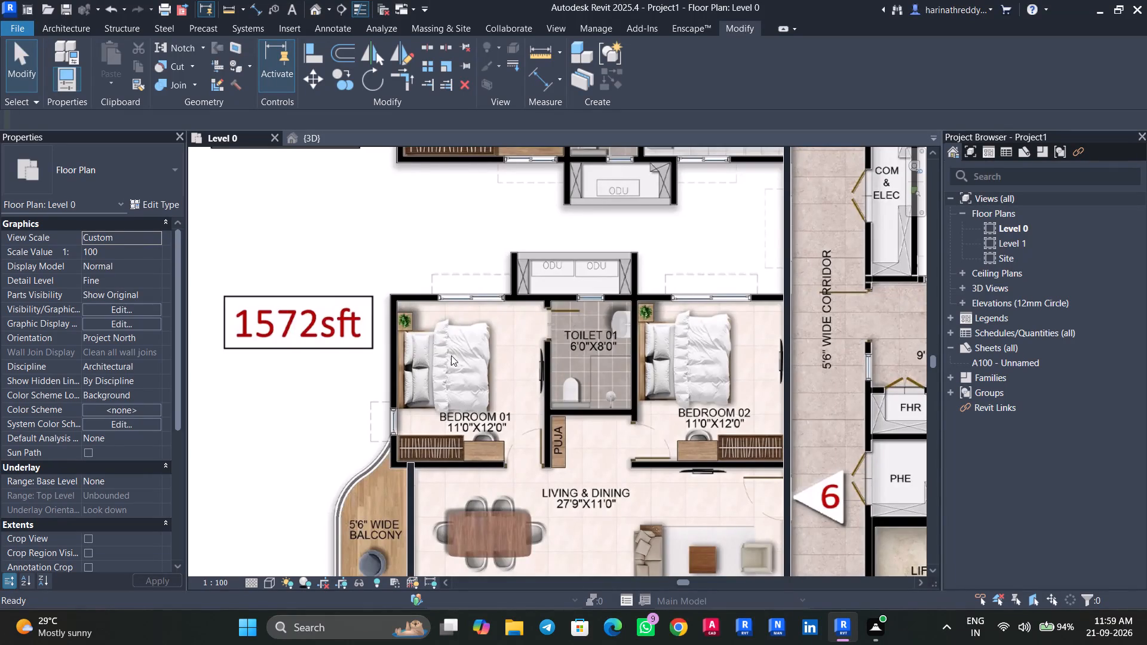
pyautogui.write('WA')
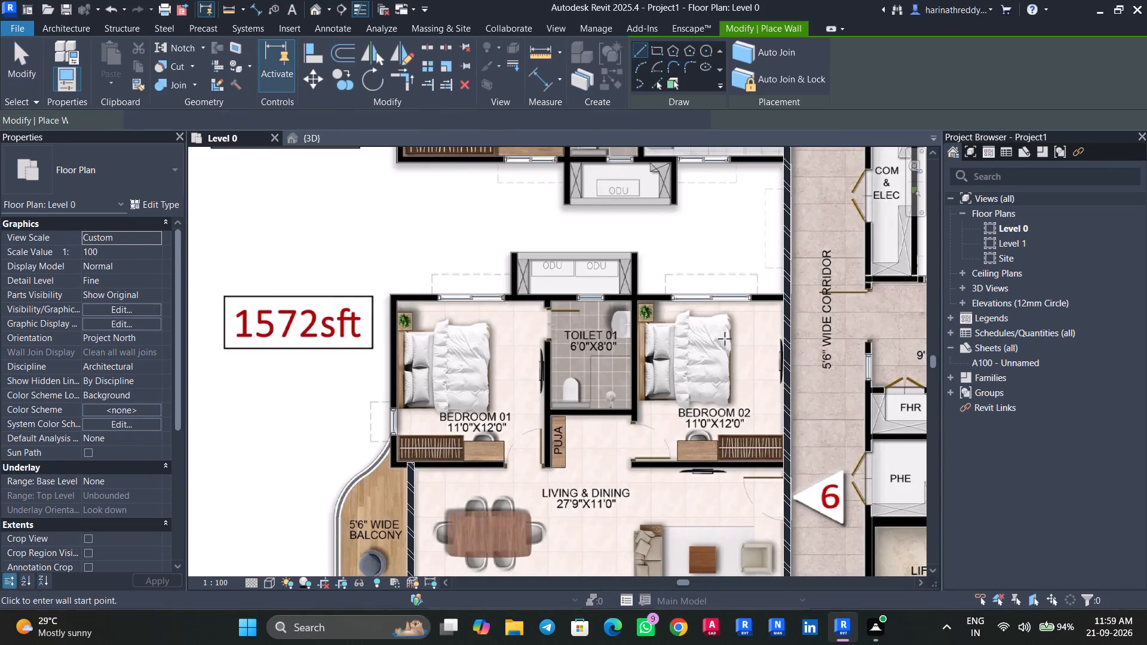
pyautogui.scroll(8, 772, 297)
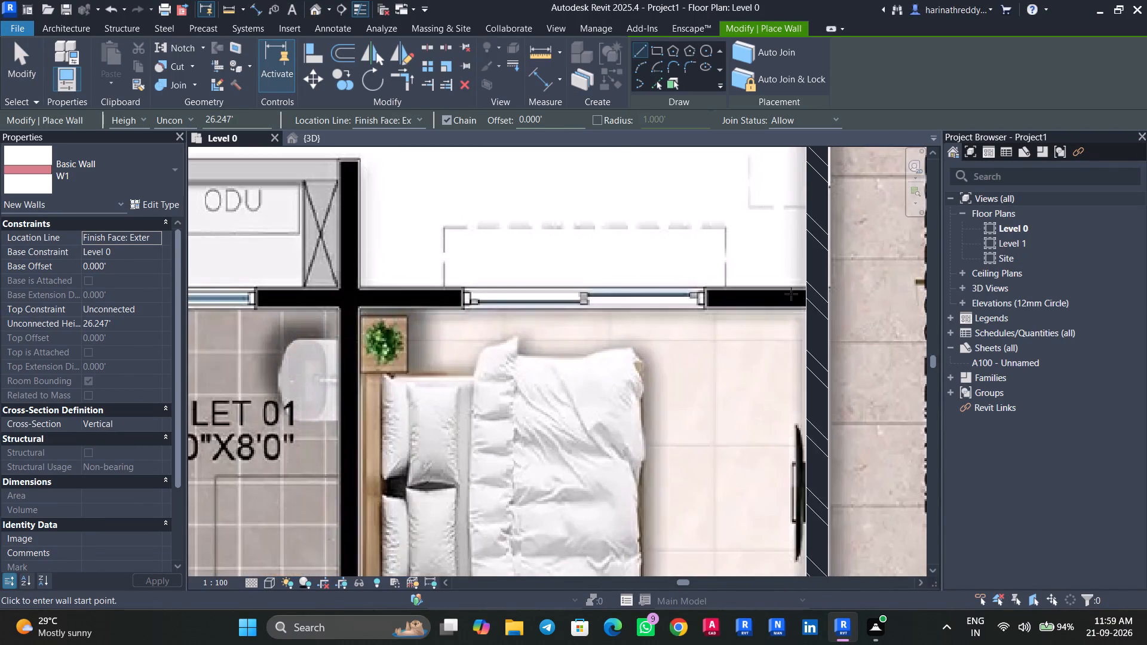
pyautogui.scroll(5, 791, 294)
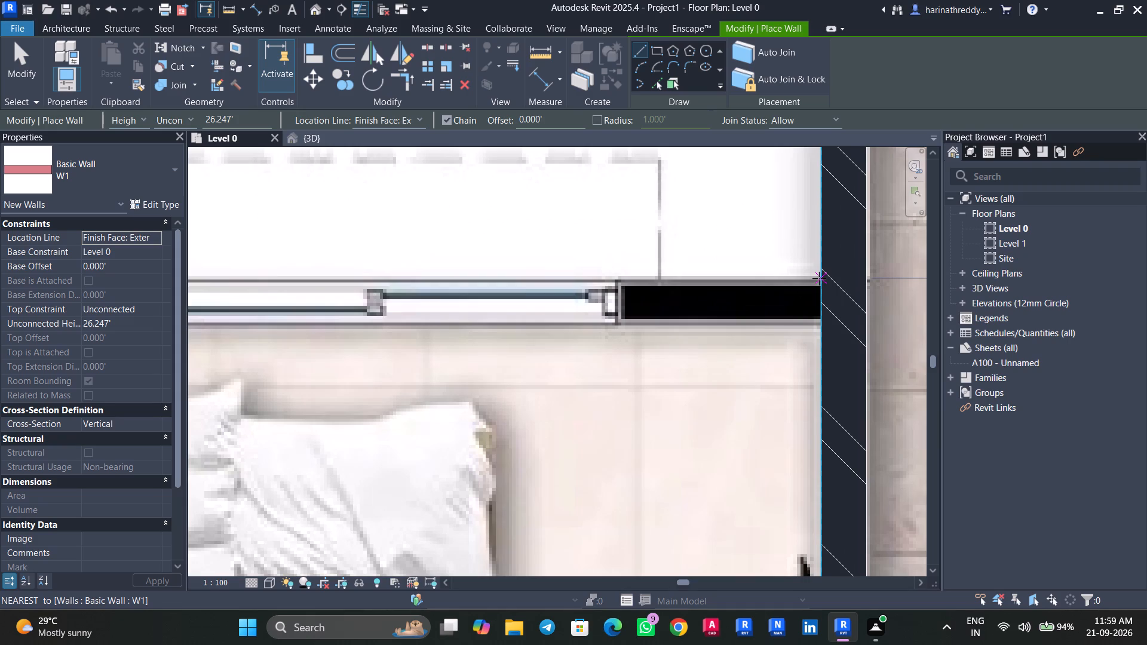
pyautogui.click(821, 278)
pyautogui.press('space')
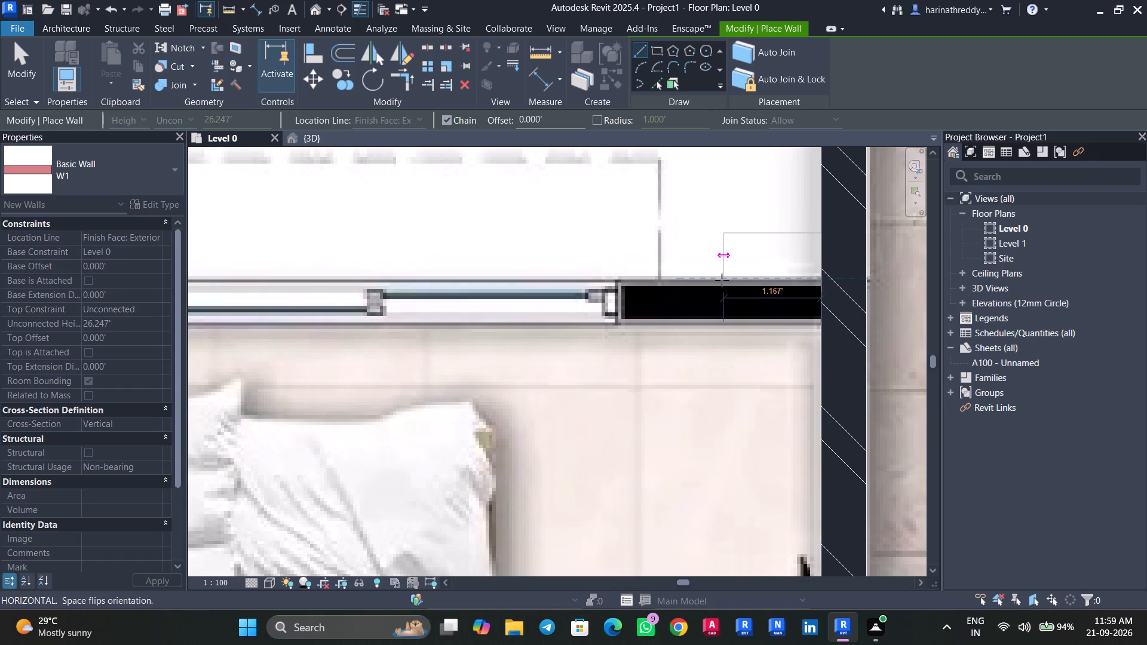
pyautogui.scroll(-5, 520, 280)
pyautogui.moveTo(520, 280); pyautogui.dragTo(731, 279, button='middle')
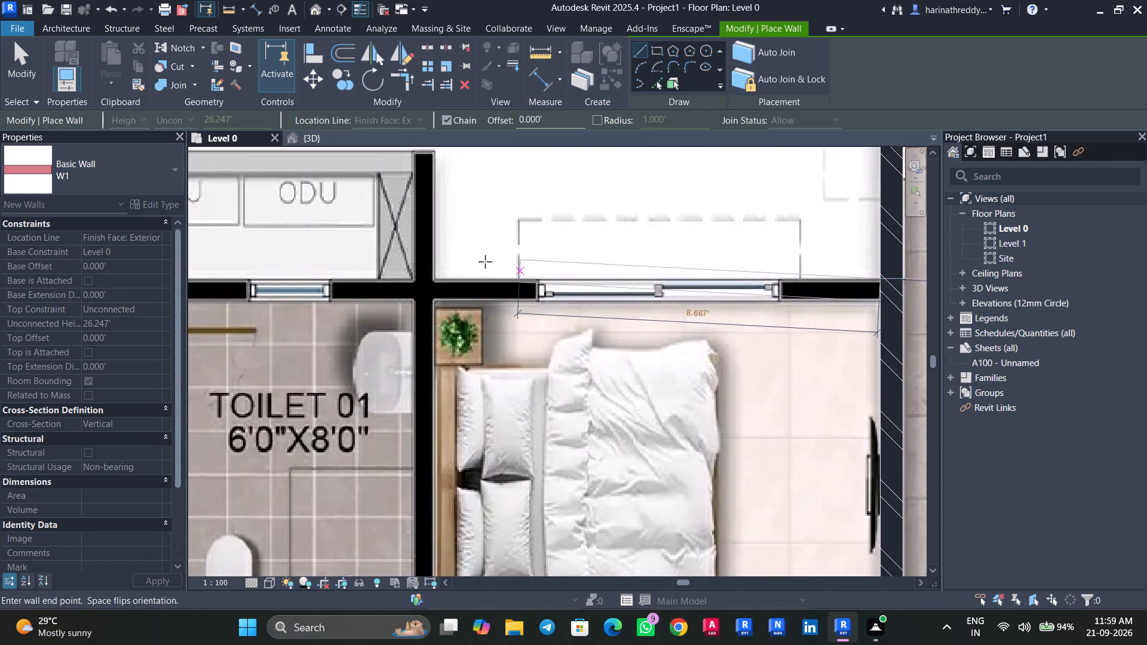
pyautogui.scroll(-1, 381, 276)
pyautogui.moveTo(381, 276); pyautogui.dragTo(743, 288, button='middle')
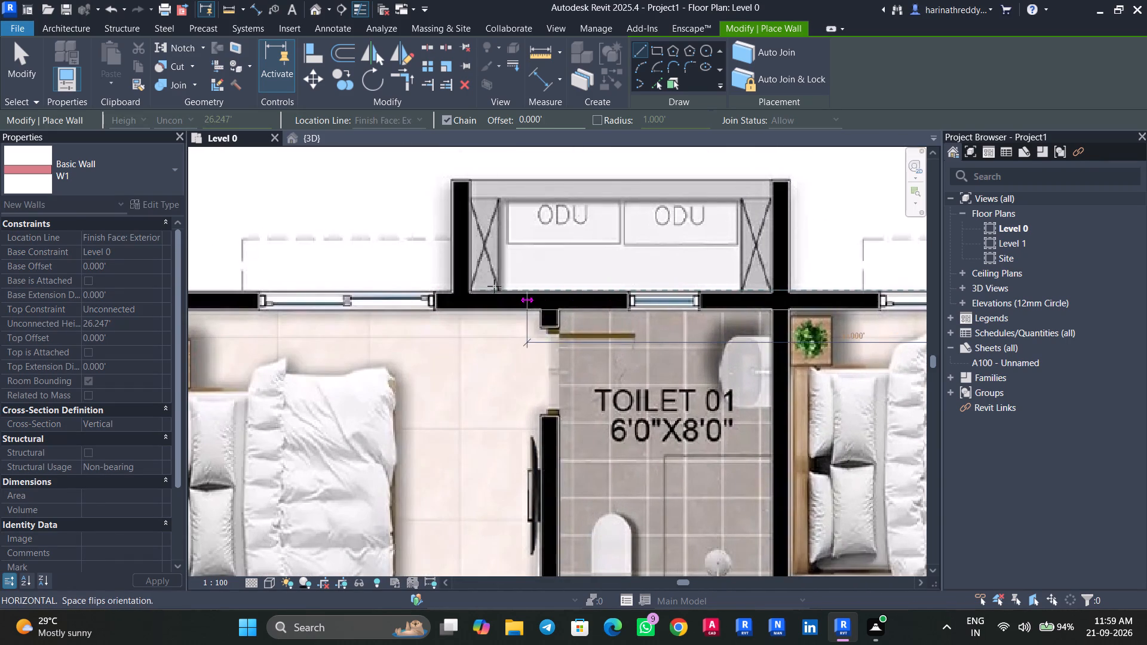
pyautogui.moveTo(450, 284); pyautogui.dragTo(784, 291, button='middle')
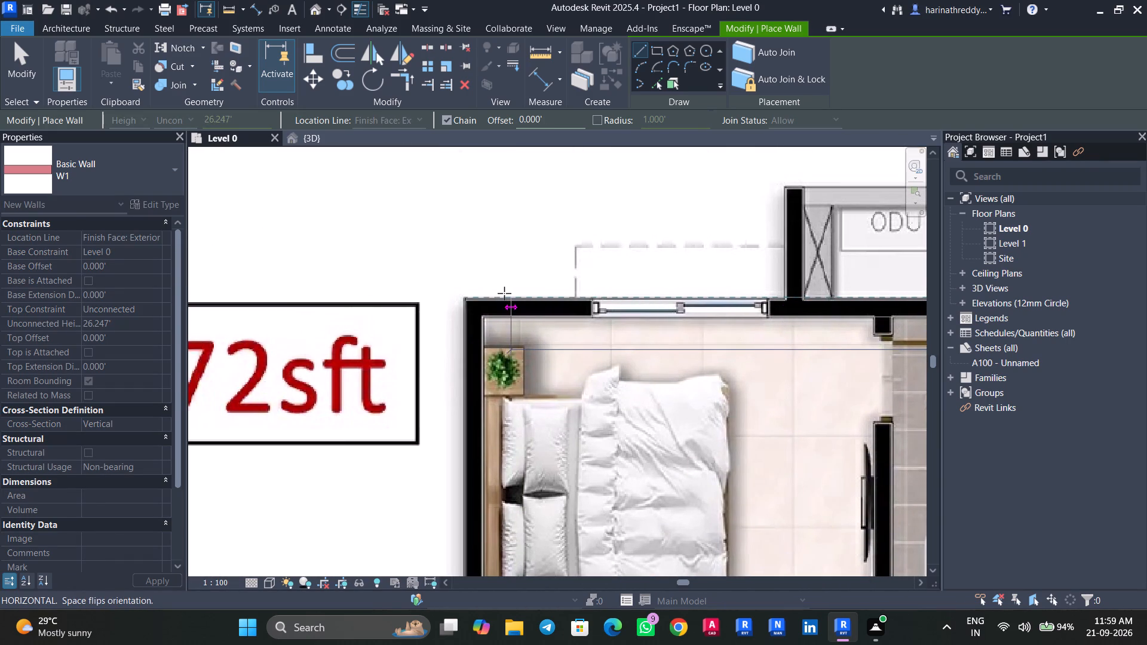
pyautogui.scroll(6, 461, 306)
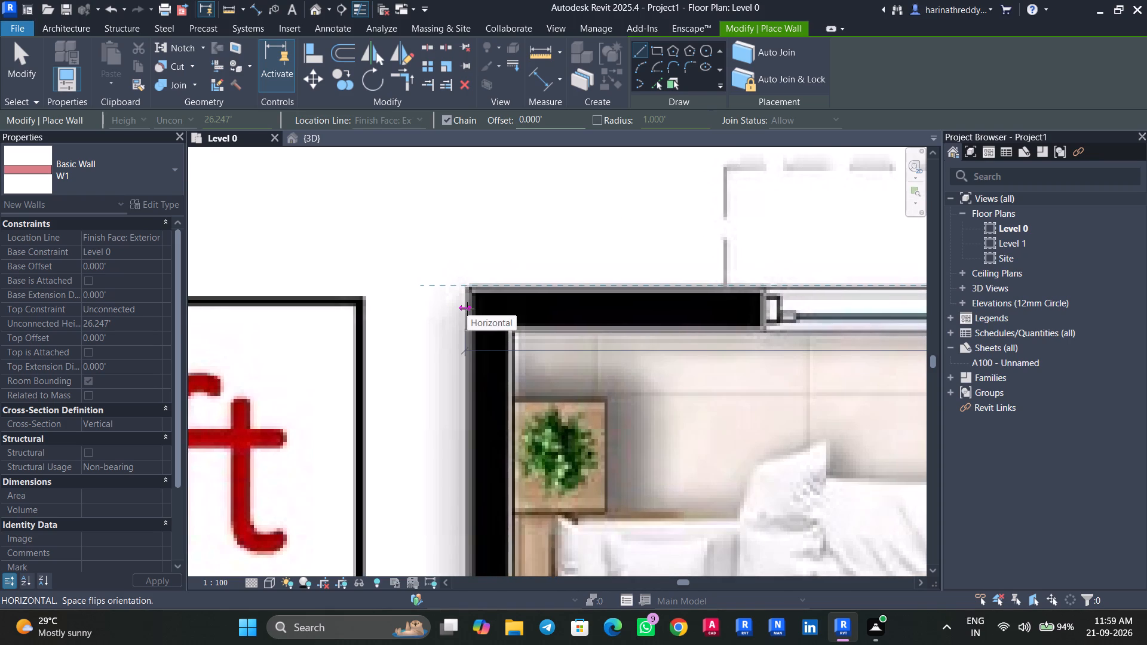
pyautogui.click(467, 309)
pyautogui.press('Escape')
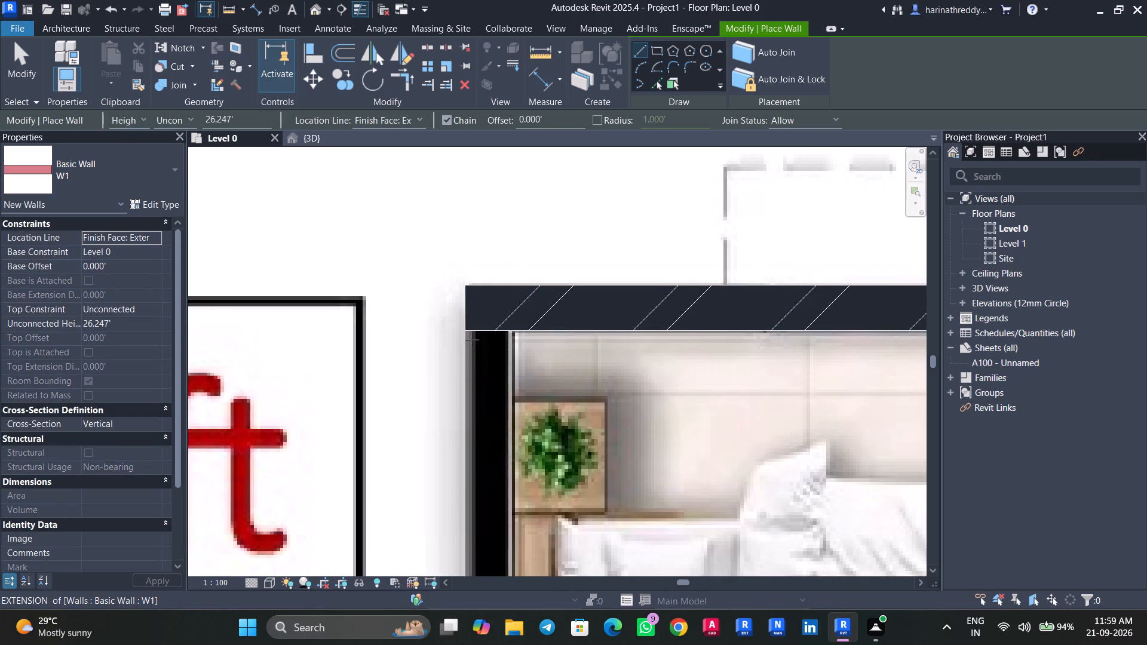
# Draw a W1 wall along Bedroom 01's outer side behind the bed, from the window-side wall to the wardrobe corner, flipped inward.
pyautogui.click(462, 330)
pyautogui.press('space')
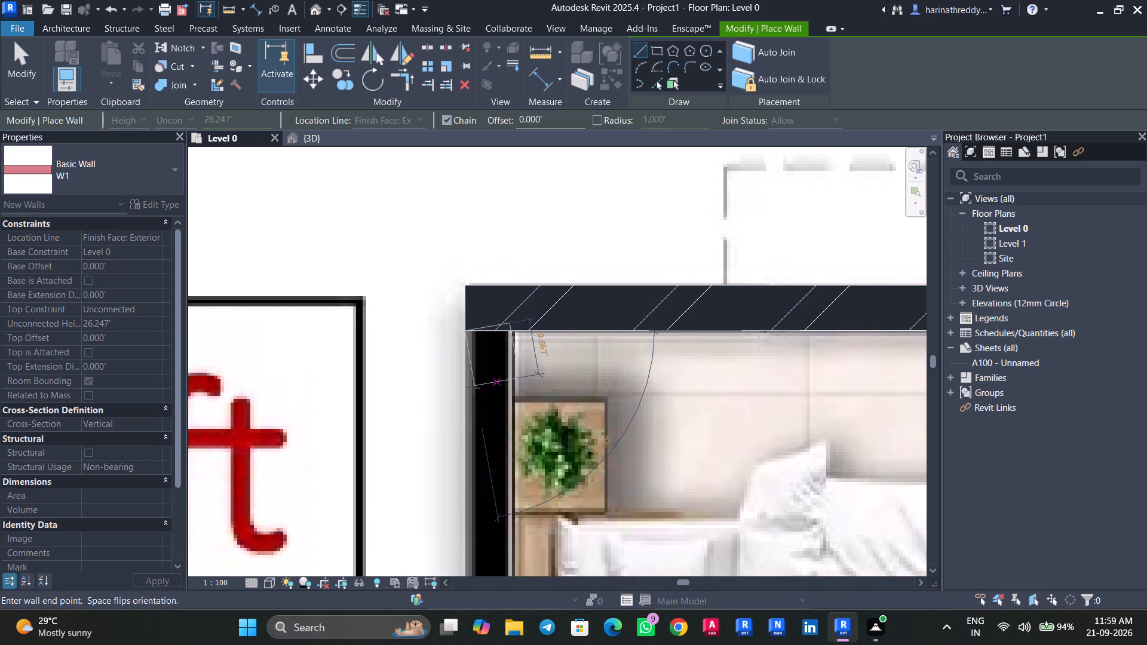
pyautogui.scroll(-5, 464, 415)
pyautogui.moveTo(464, 415); pyautogui.dragTo(469, 205, button='middle')
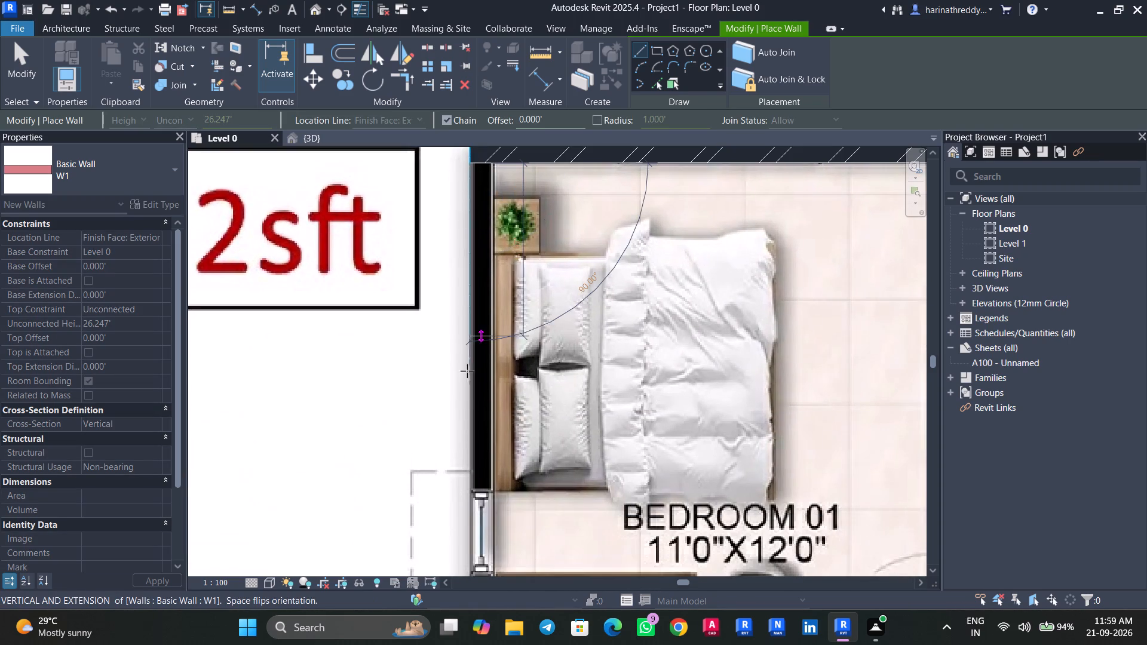
pyautogui.moveTo(465, 413); pyautogui.dragTo(489, 179, button='middle')
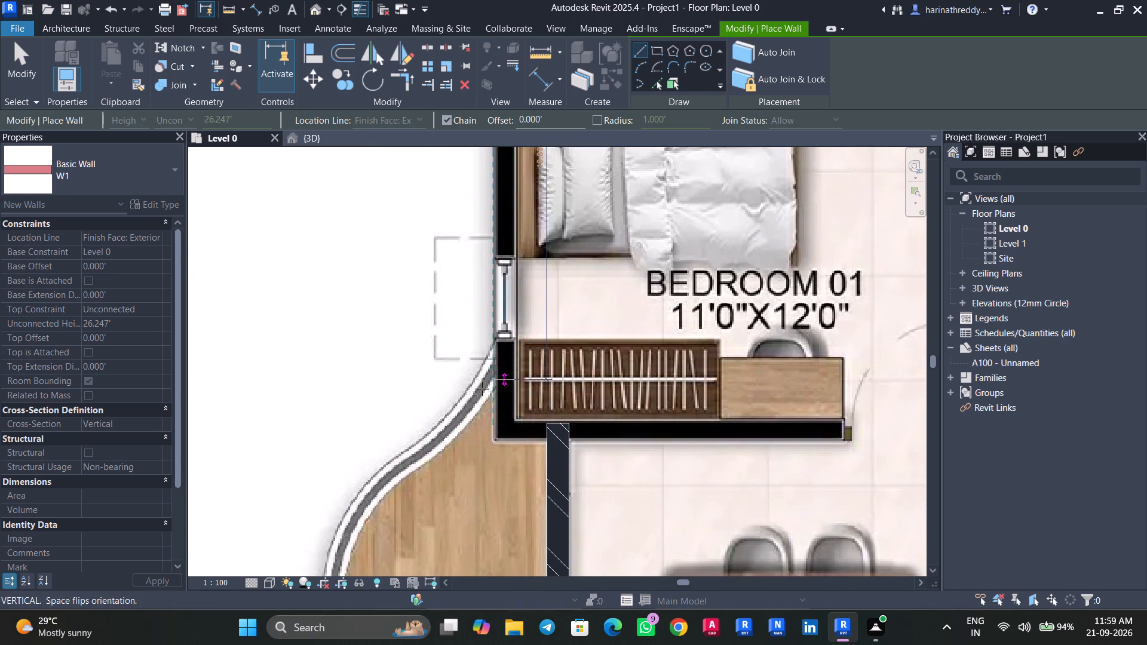
pyautogui.scroll(5, 489, 435)
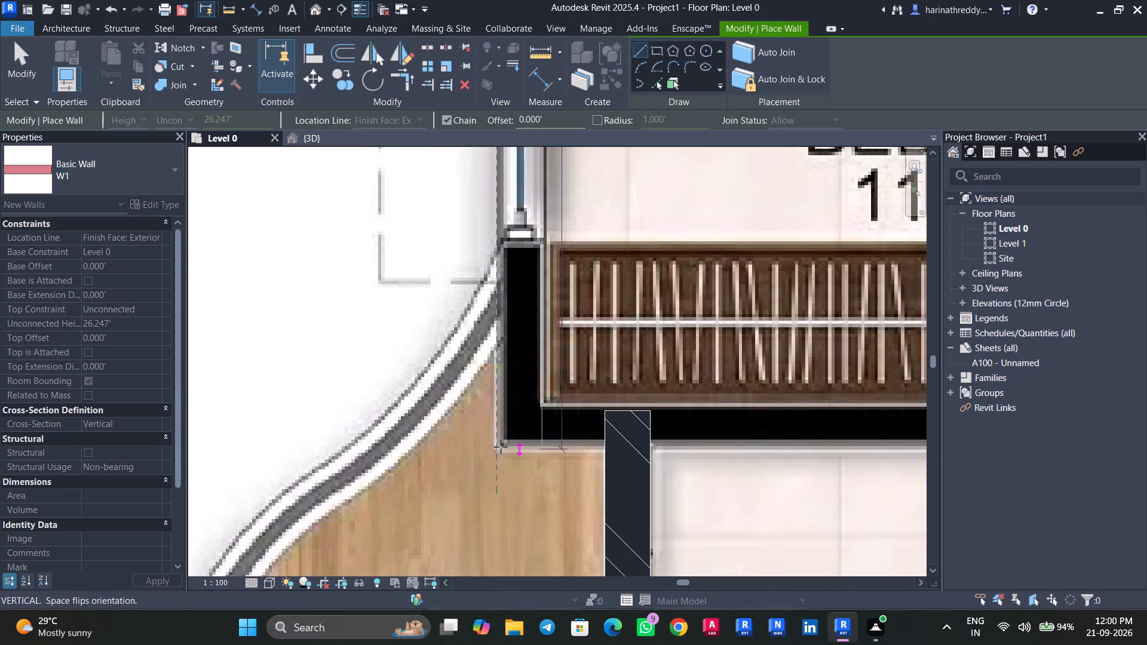
pyautogui.click(501, 447)
pyautogui.press('Escape')
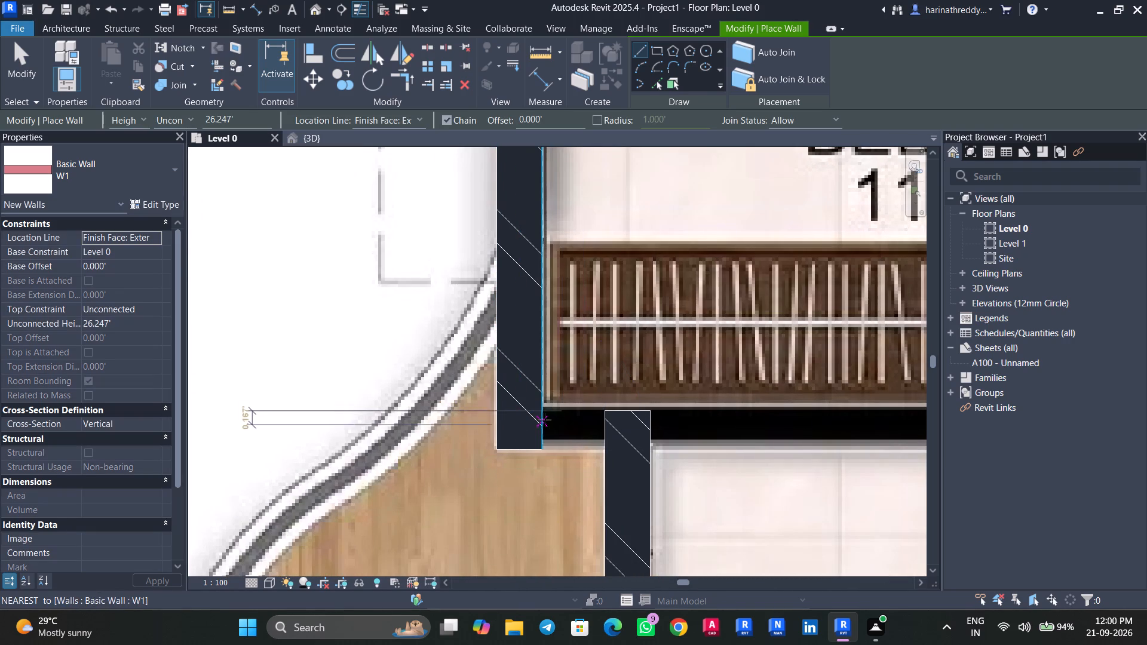
# Draw a W1 wall about 11.6 ft long between Bedroom 01 and Living & Dining, from Bedroom 01's outer wall to the Puja side.
pyautogui.click(547, 408)
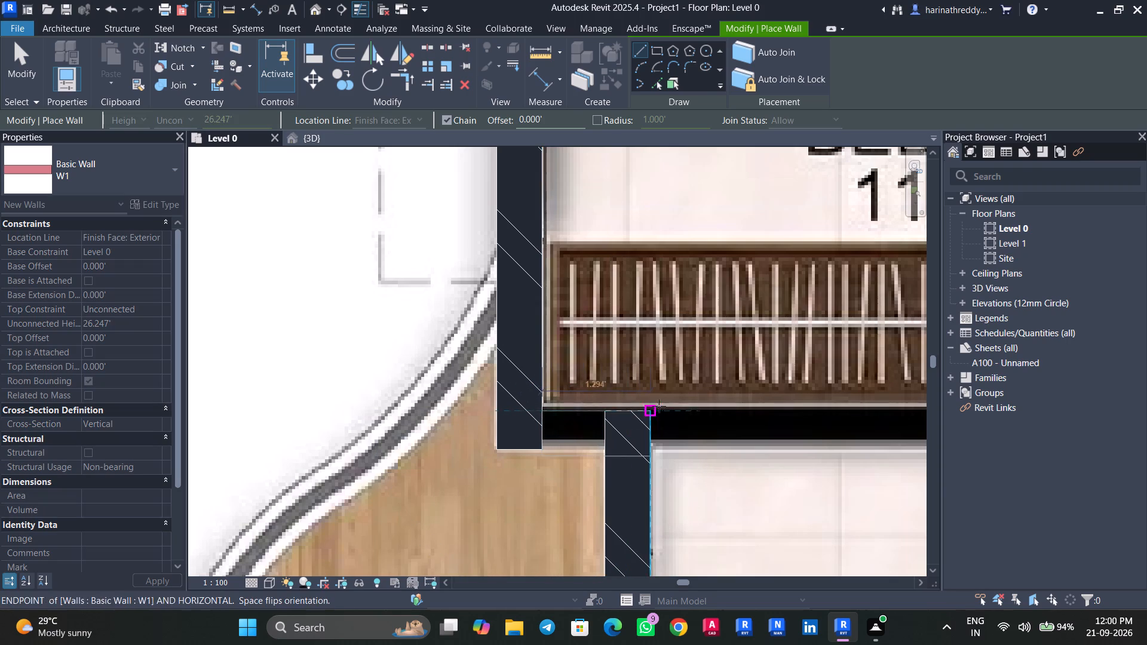
pyautogui.scroll(-5, 737, 408)
pyautogui.moveTo(737, 408); pyautogui.dragTo(520, 391, button='middle')
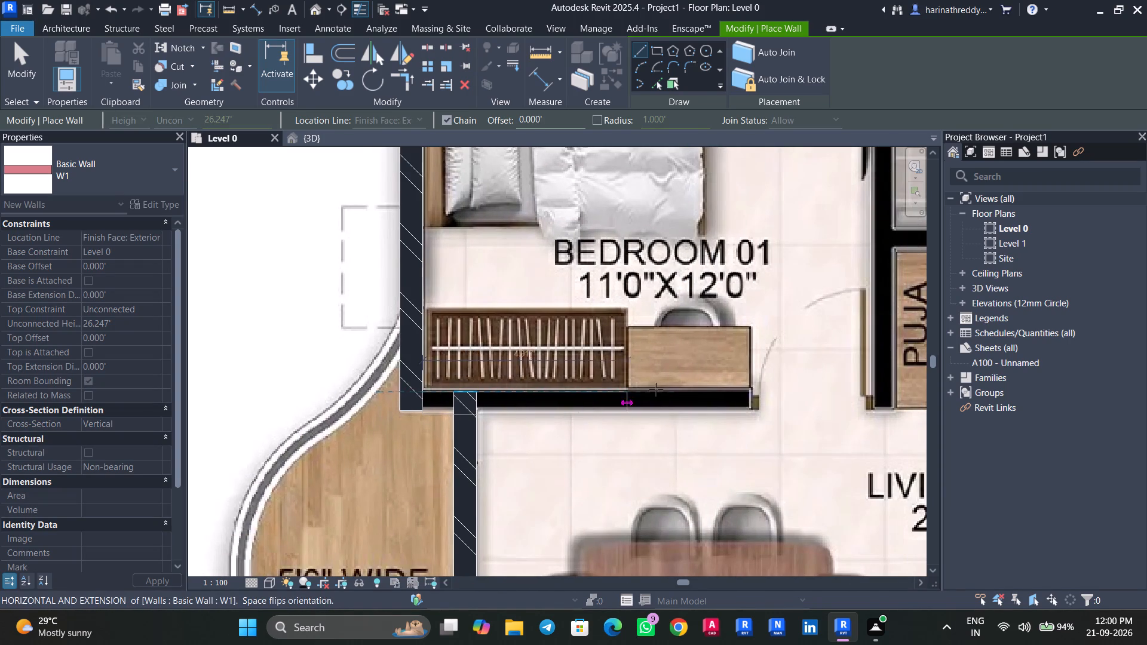
pyautogui.scroll(2, 888, 397)
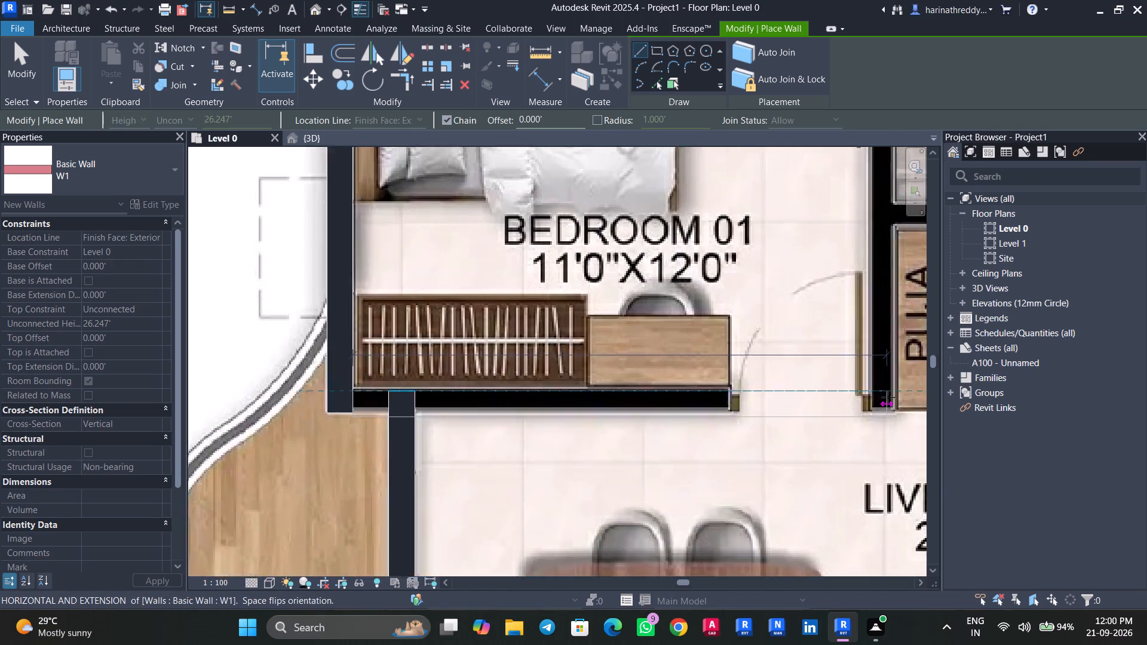
pyautogui.scroll(5, 888, 397)
pyautogui.click(902, 394)
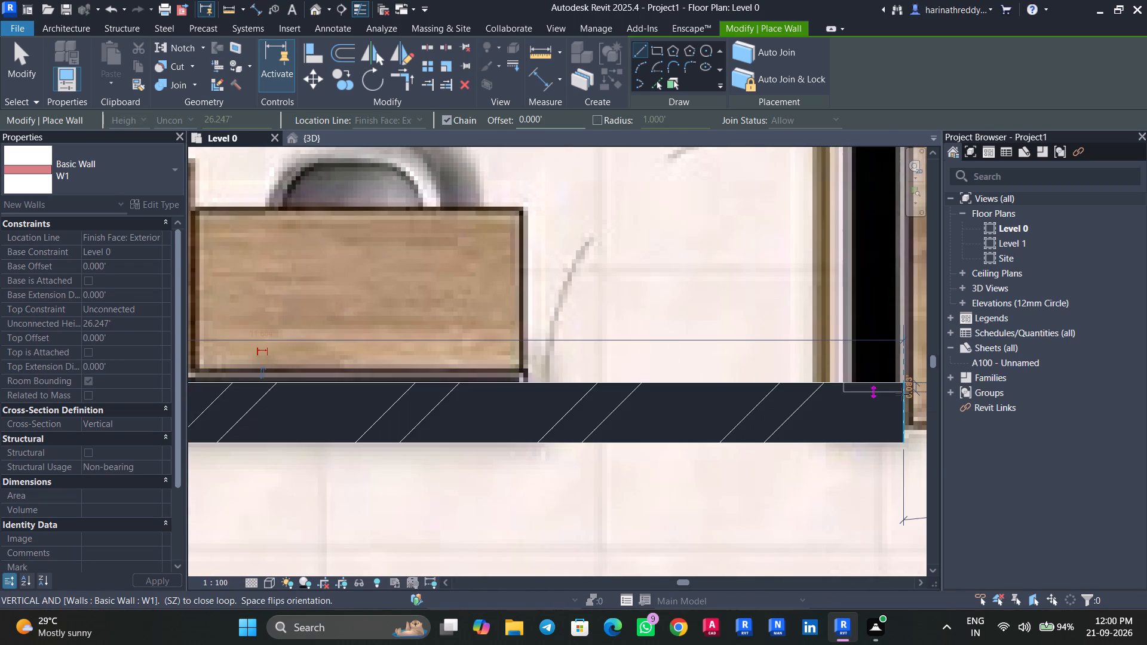
pyautogui.press('Escape')
pyautogui.press('Escape')
# Nudge the W1 wall between Bedroom 01 and Living & Dining five increments toward Bedroom 01 to match the plan image.
pyautogui.click(698, 403)
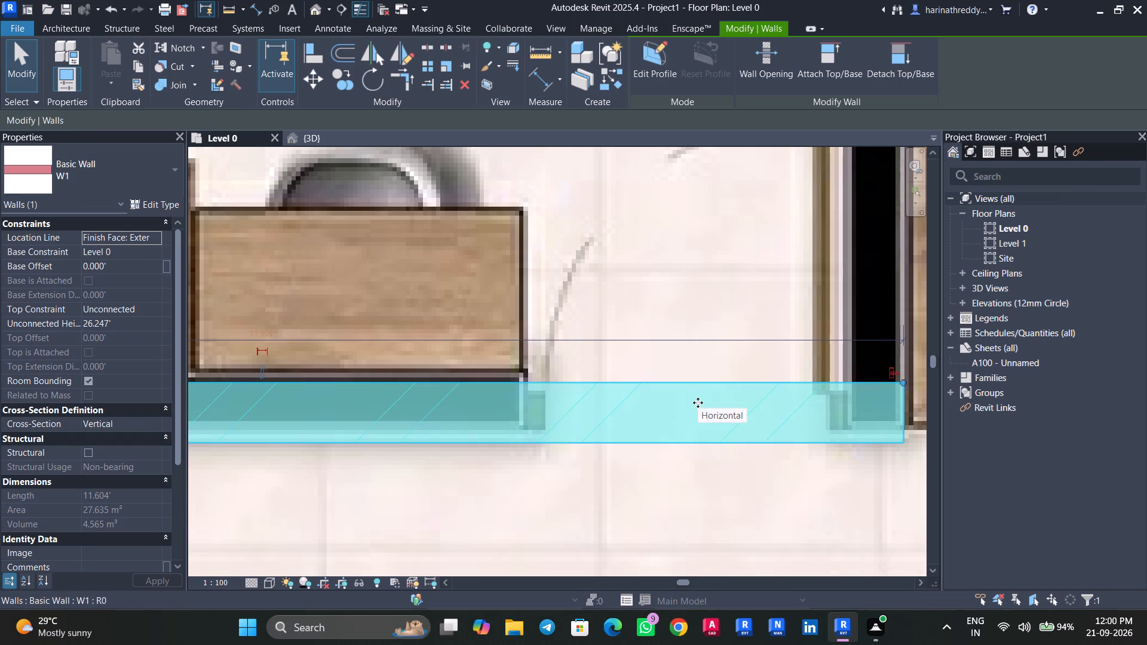
pyautogui.press('Up')
pyautogui.press('Up')
pyautogui.press('Up')
pyautogui.press('Up')
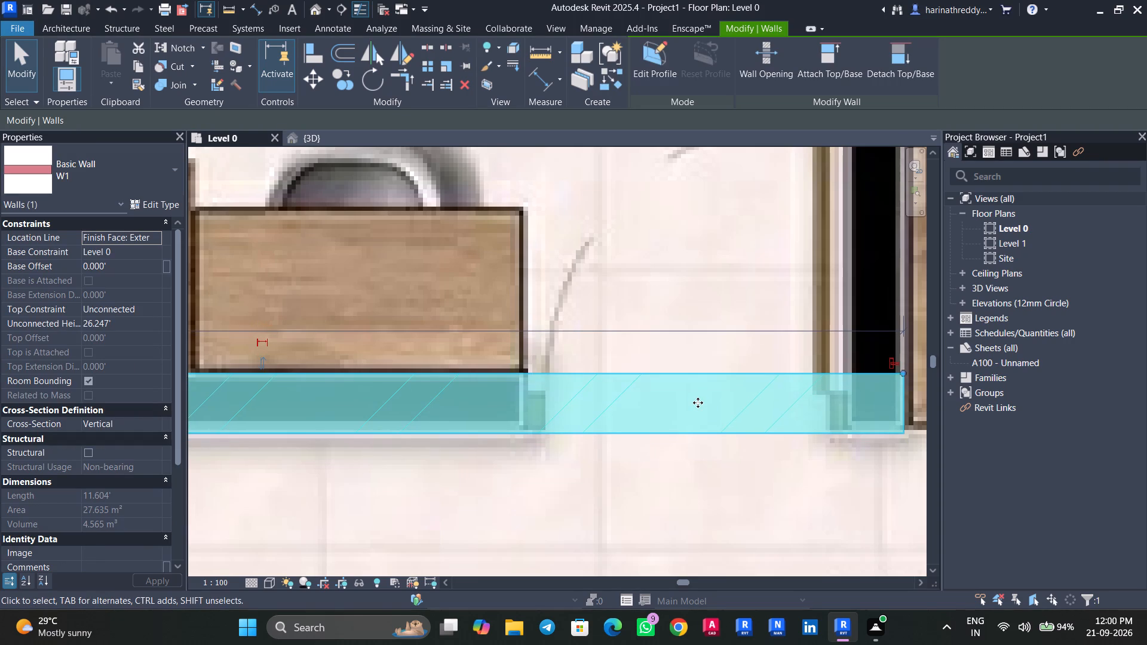
pyautogui.press('Up')
pyautogui.press('Escape')
# Draw a W1 wall about 12.3 ft long between Bedroom 01 and Toilet 01, from the Puja corner to the window-side wall, flipped toward Bedroom 01.
pyautogui.scroll(-7, 698, 403)
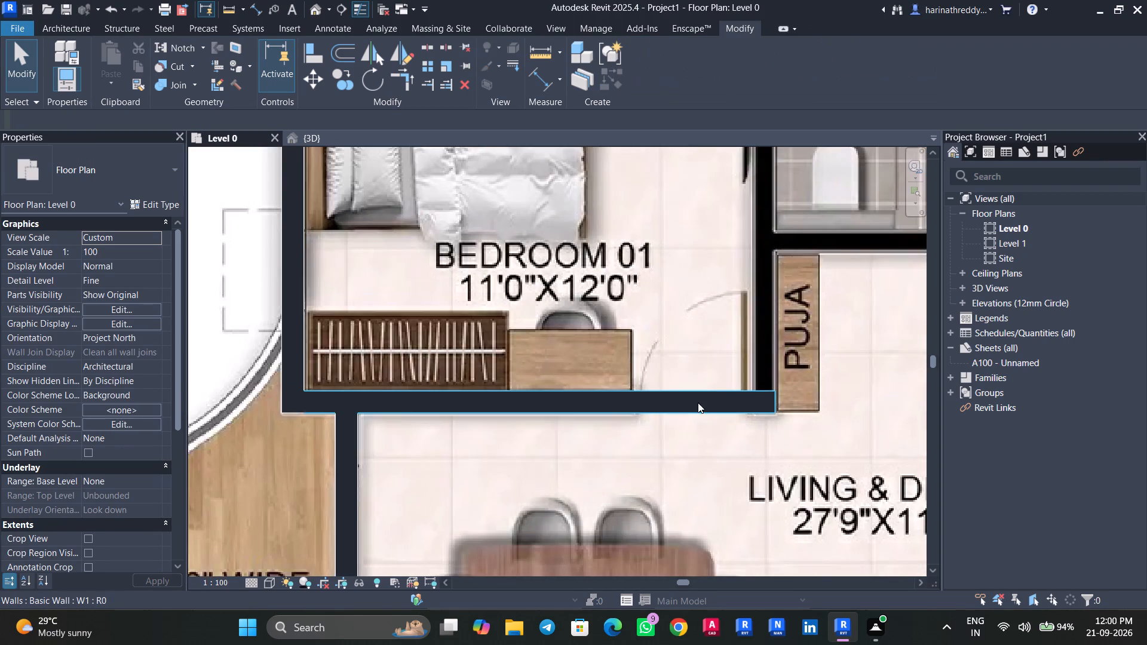
pyautogui.scroll(-1, 657, 401)
pyautogui.moveTo(713, 379); pyautogui.dragTo(704, 388, button='middle')
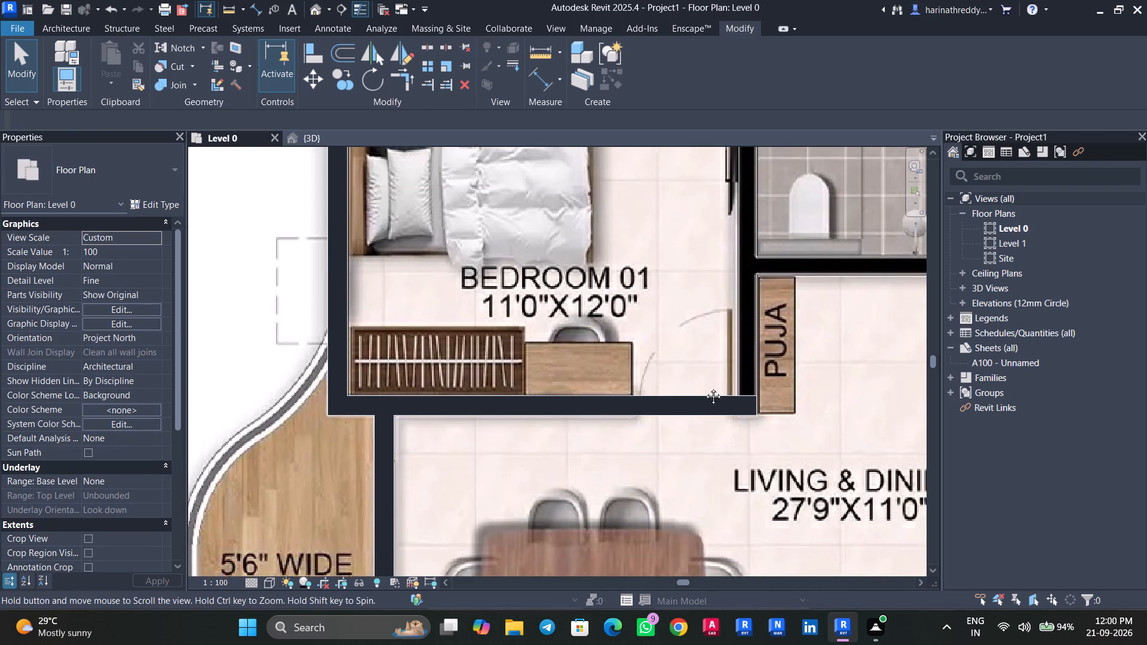
pyautogui.moveTo(704, 388); pyautogui.dragTo(602, 458, button='middle')
pyautogui.moveTo(537, 211); pyautogui.dragTo(431, 321, button='middle')
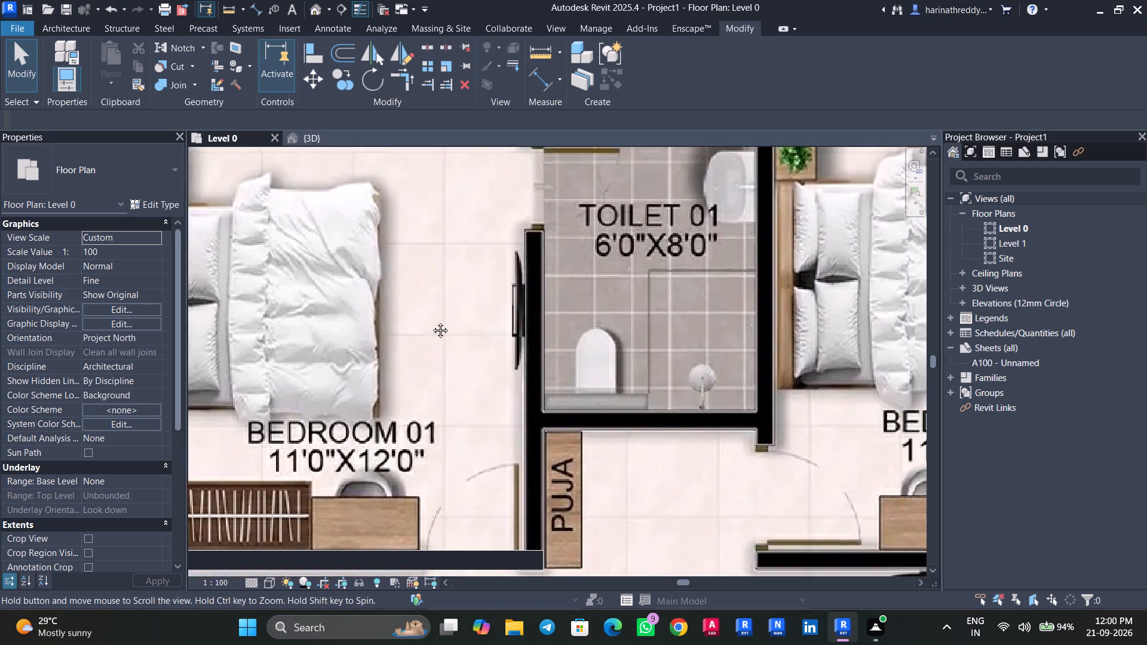
pyautogui.moveTo(431, 321); pyautogui.dragTo(442, 348, button='middle')
pyautogui.moveTo(467, 382); pyautogui.dragTo(422, 203, button='middle')
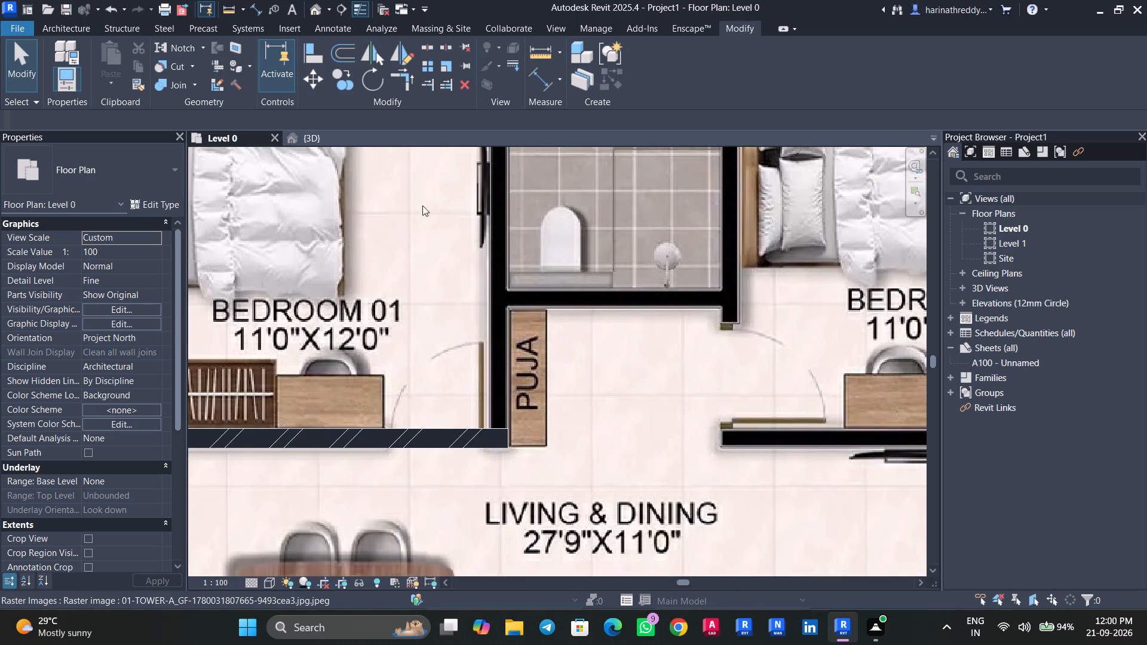
pyautogui.write('WA')
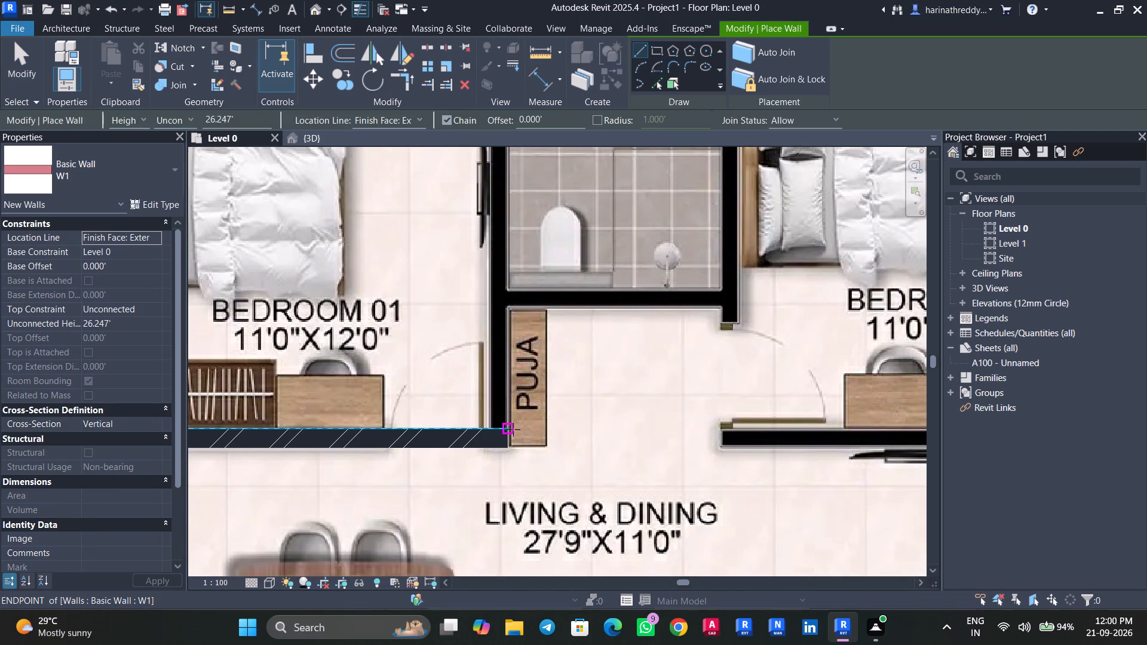
pyautogui.click(510, 426)
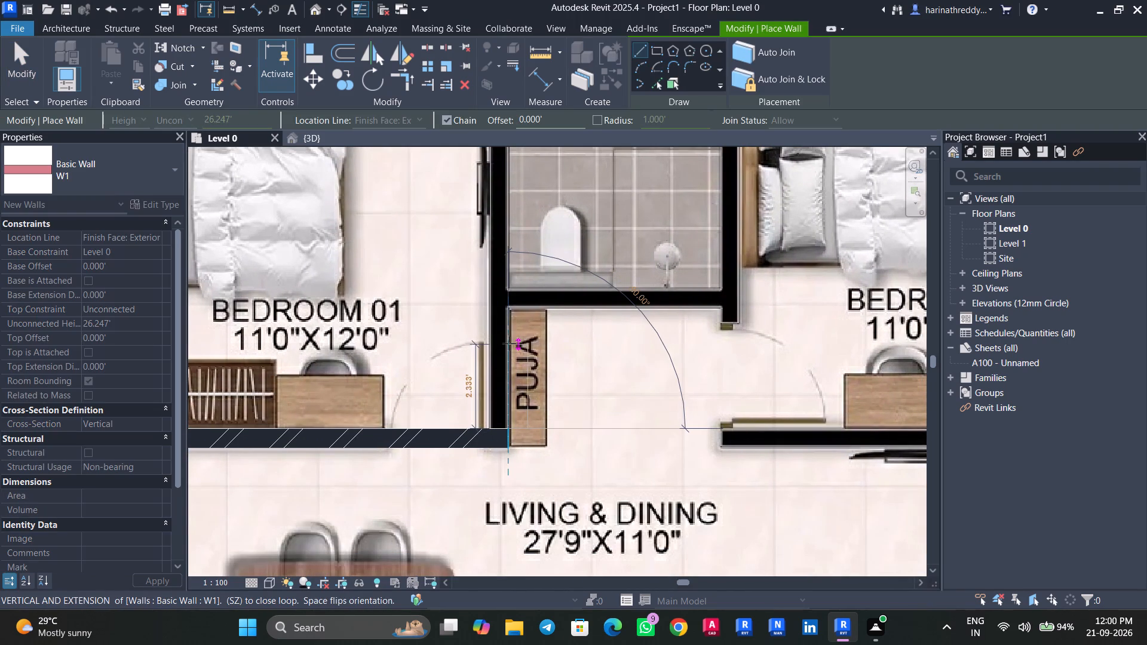
pyautogui.press('space')
pyautogui.moveTo(504, 262); pyautogui.dragTo(505, 293, button='middle')
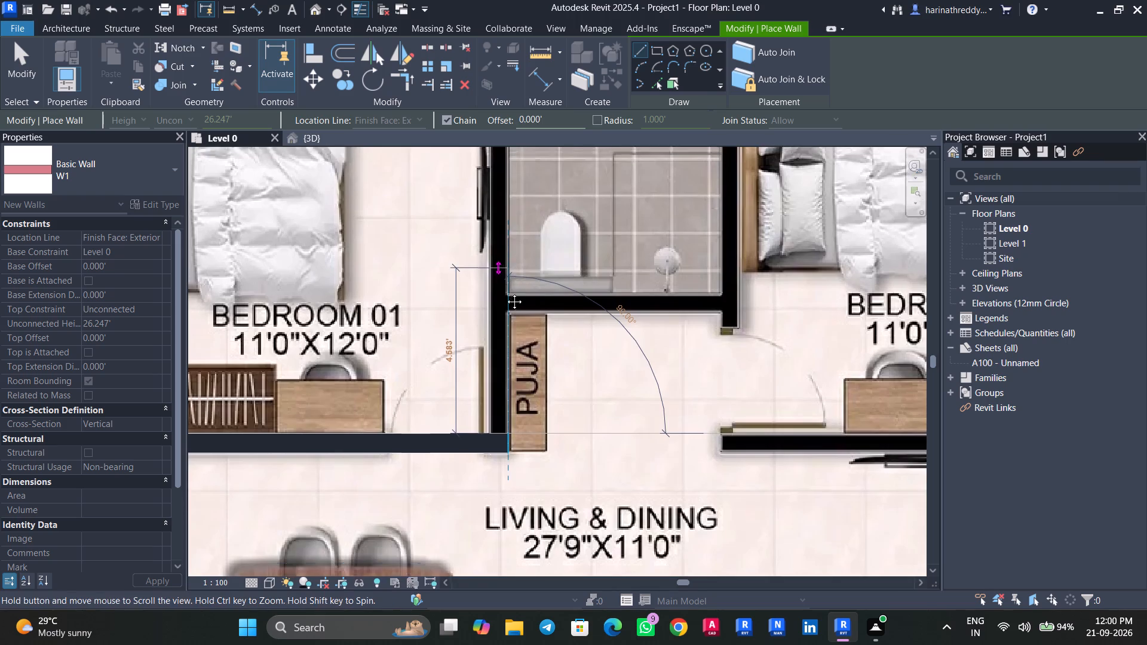
pyautogui.moveTo(505, 293); pyautogui.dragTo(510, 552, button='middle')
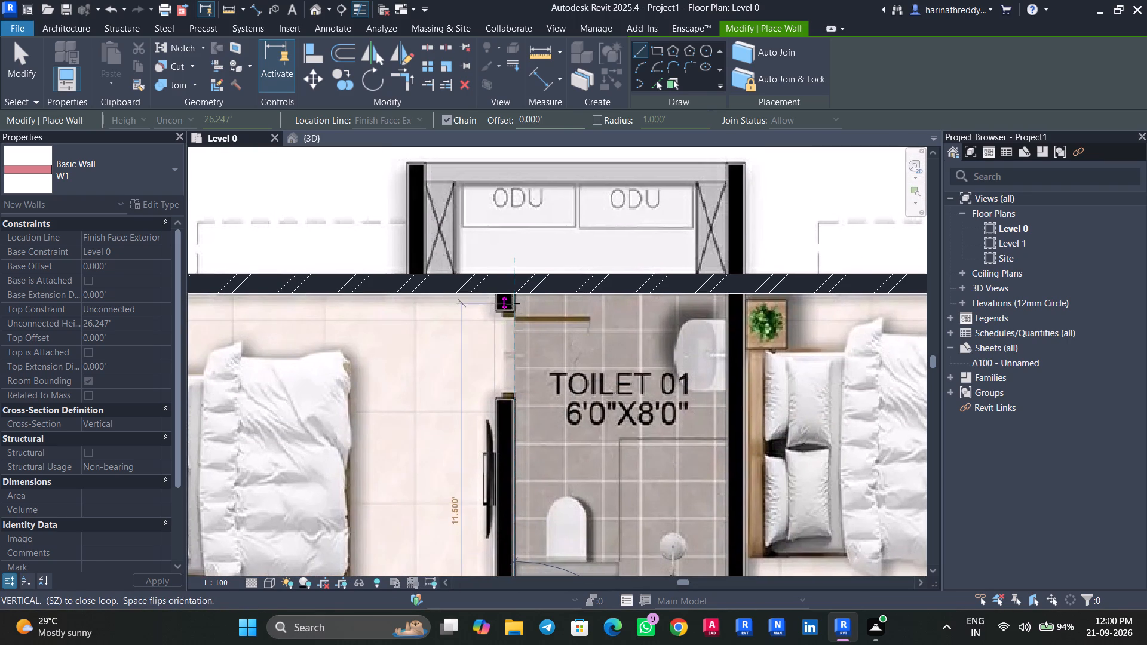
pyautogui.scroll(4, 513, 296)
pyautogui.click(513, 296)
pyautogui.press('Escape')
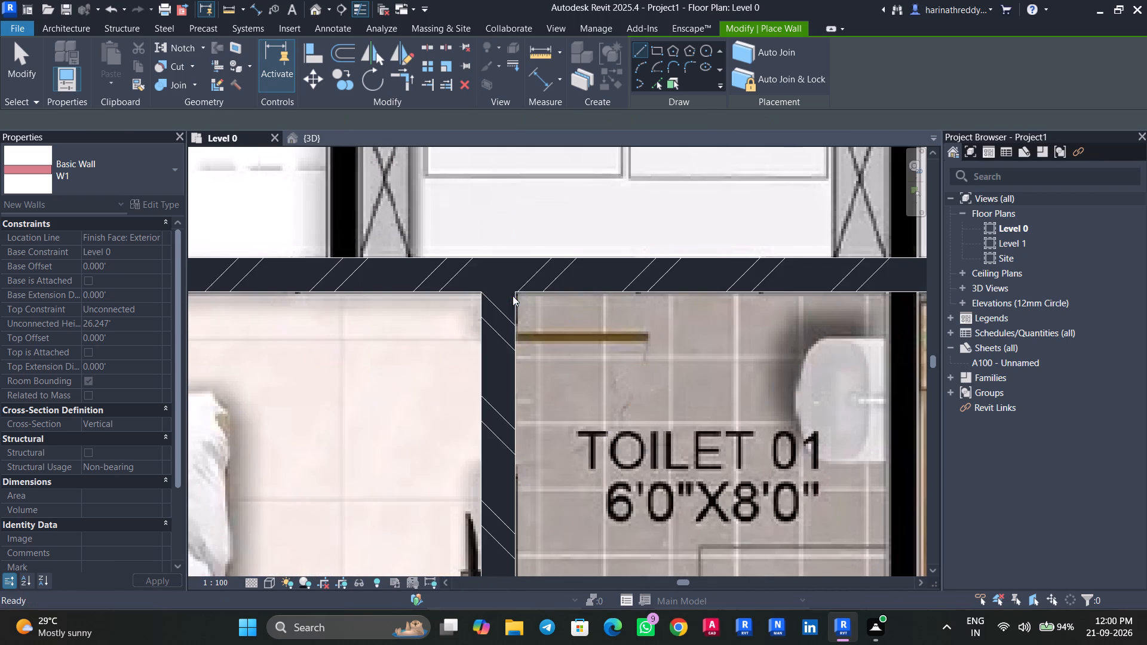
pyautogui.scroll(-3, 513, 296)
pyautogui.press('Escape')
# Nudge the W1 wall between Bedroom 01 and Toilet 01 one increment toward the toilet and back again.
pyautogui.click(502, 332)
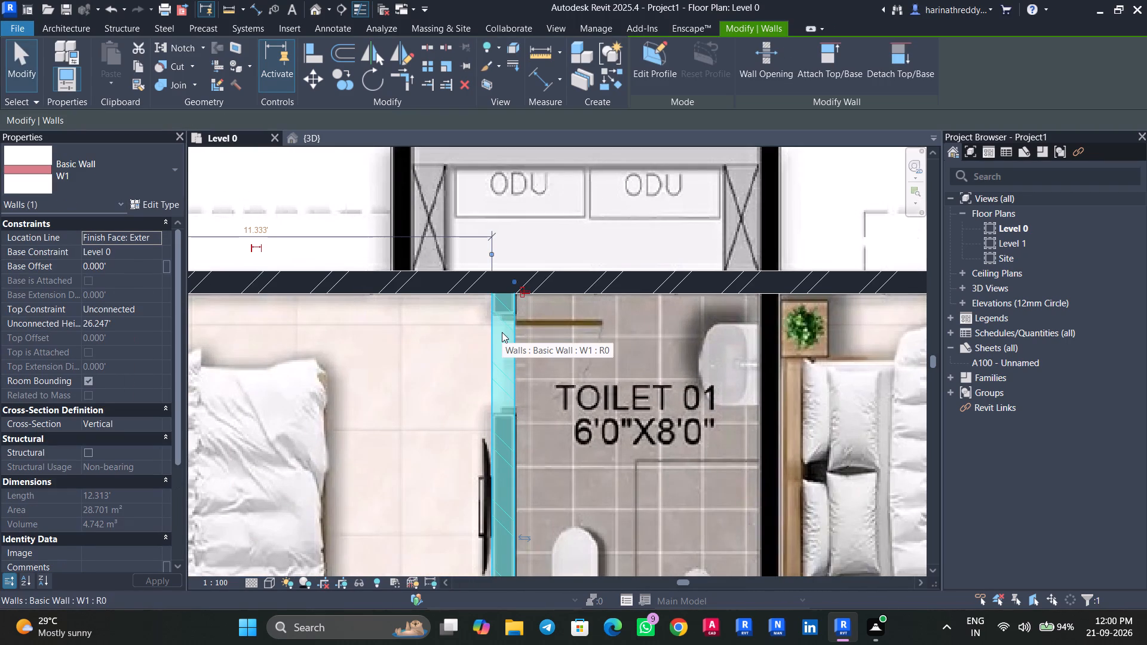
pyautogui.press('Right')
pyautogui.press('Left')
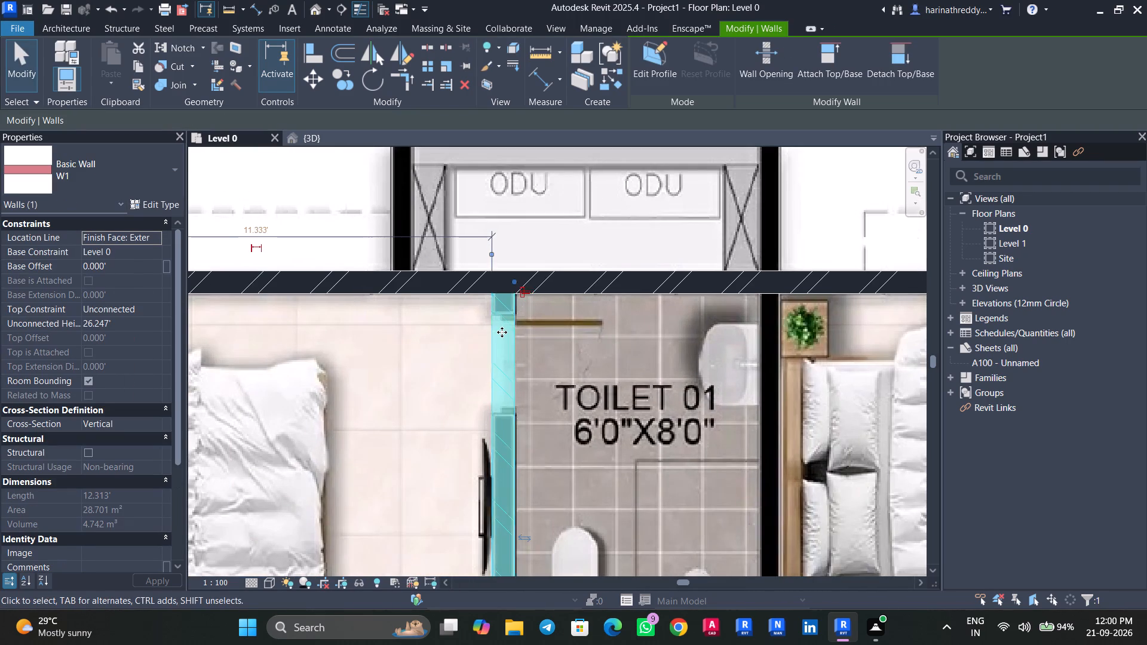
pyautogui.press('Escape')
# Draw a W1 wall between Toilet 01 and Bedroom 02, from the window-side wall to its free end at Bedroom 02's door.
pyautogui.scroll(-1, 528, 340)
pyautogui.scroll(-6, 551, 383)
pyautogui.moveTo(561, 411); pyautogui.dragTo(560, 411, button='middle')
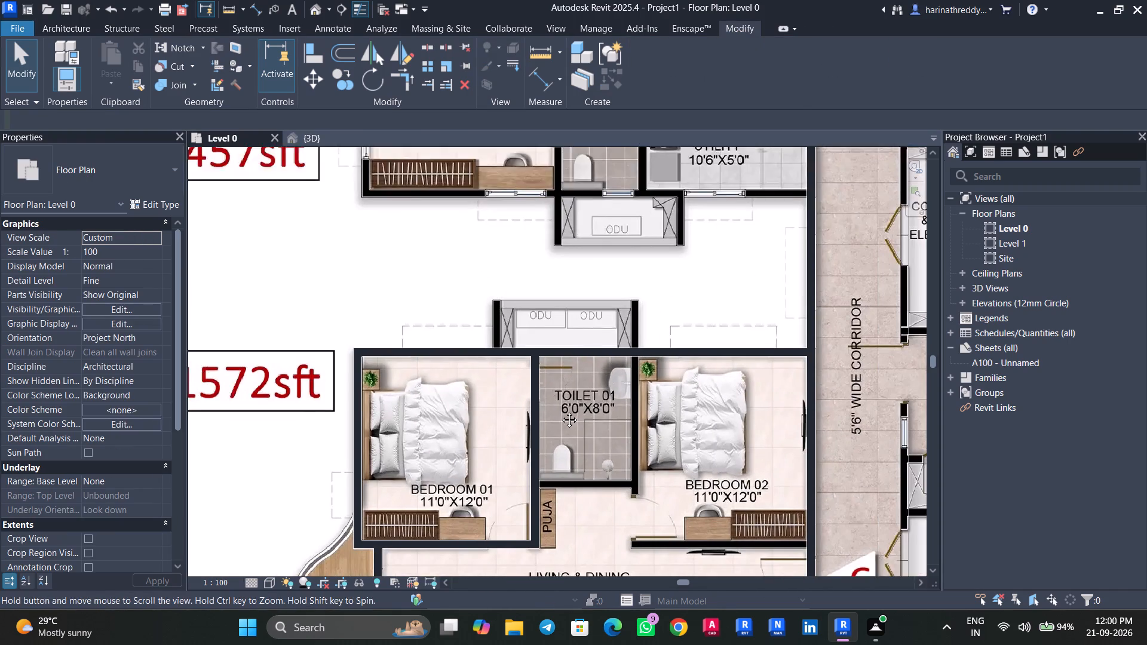
pyautogui.moveTo(560, 411); pyautogui.dragTo(510, 343, button='middle')
pyautogui.scroll(3, 590, 317)
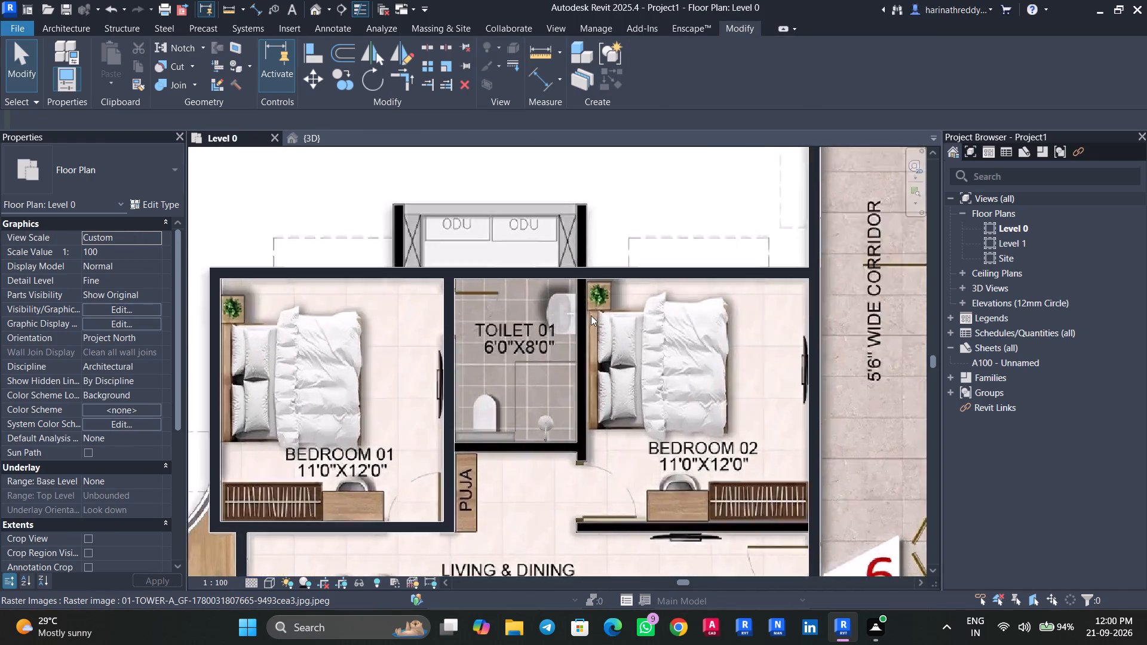
pyautogui.scroll(2, 591, 315)
pyautogui.write('WA')
pyautogui.scroll(6, 585, 280)
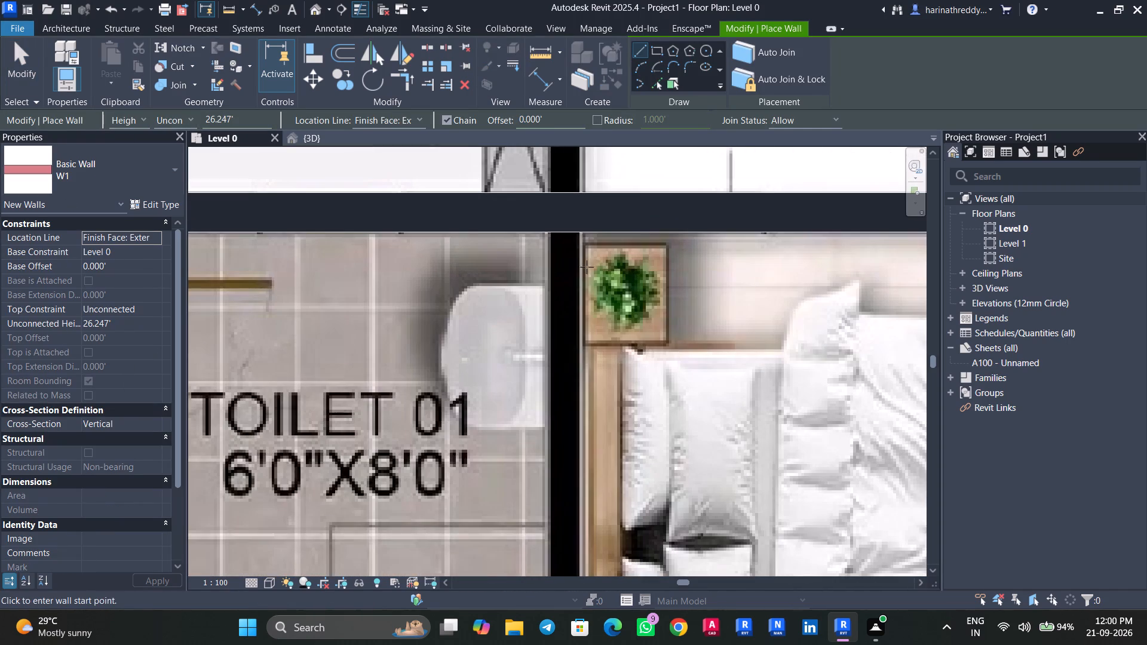
pyautogui.click(581, 233)
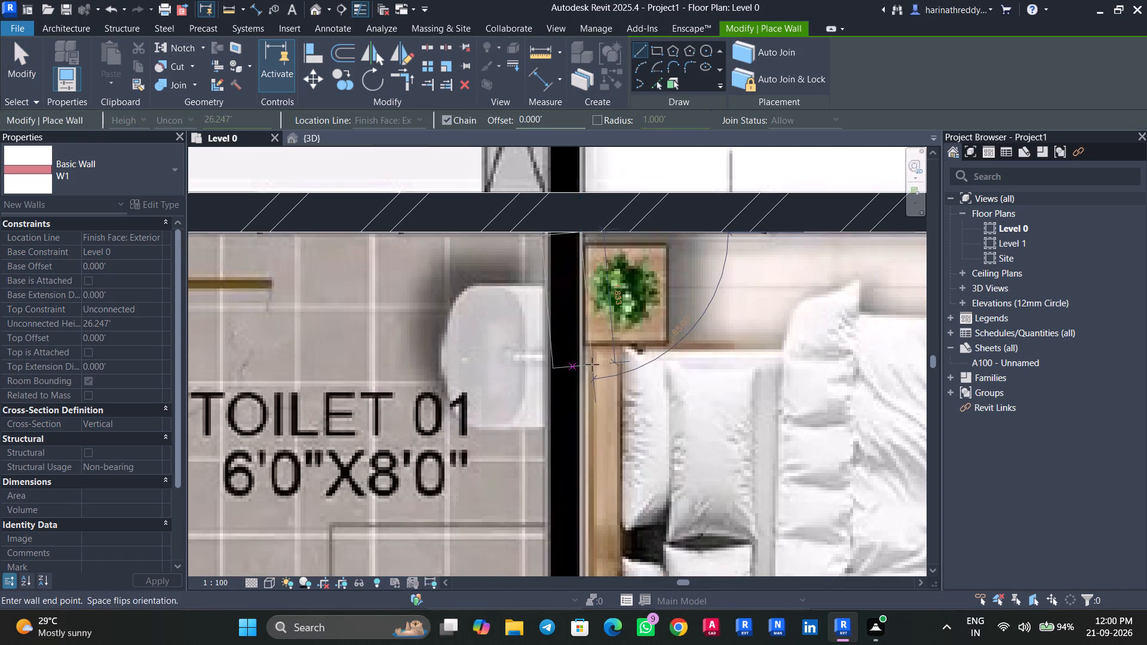
pyautogui.scroll(-4, 592, 364)
pyautogui.moveTo(590, 365); pyautogui.dragTo(562, 252, button='middle')
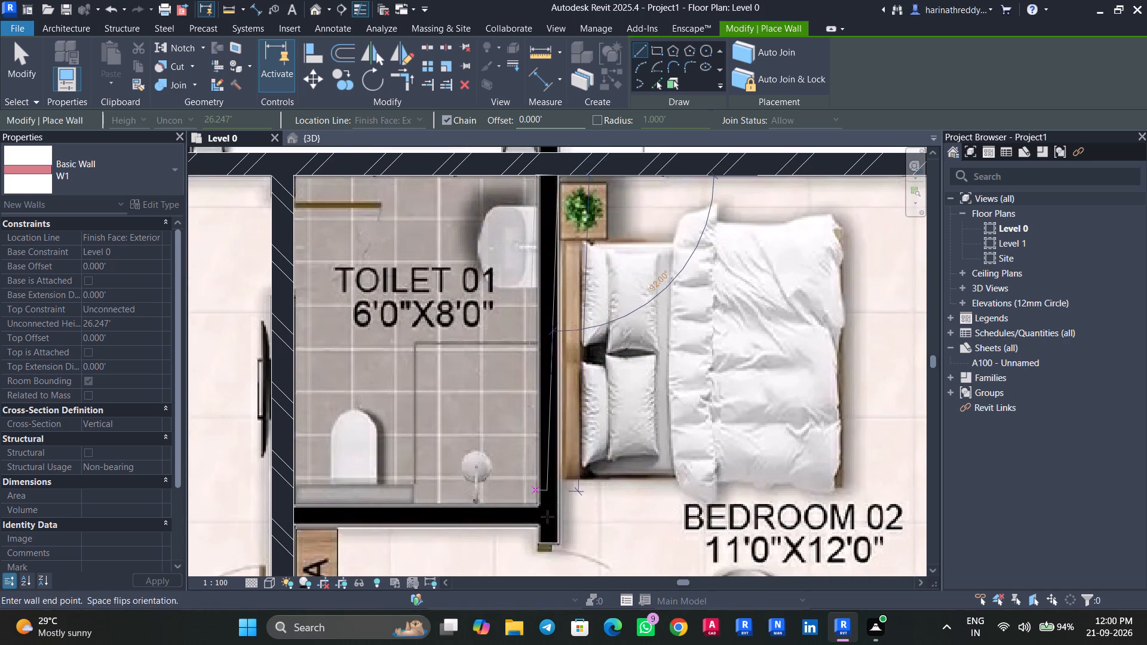
pyautogui.scroll(7, 560, 542)
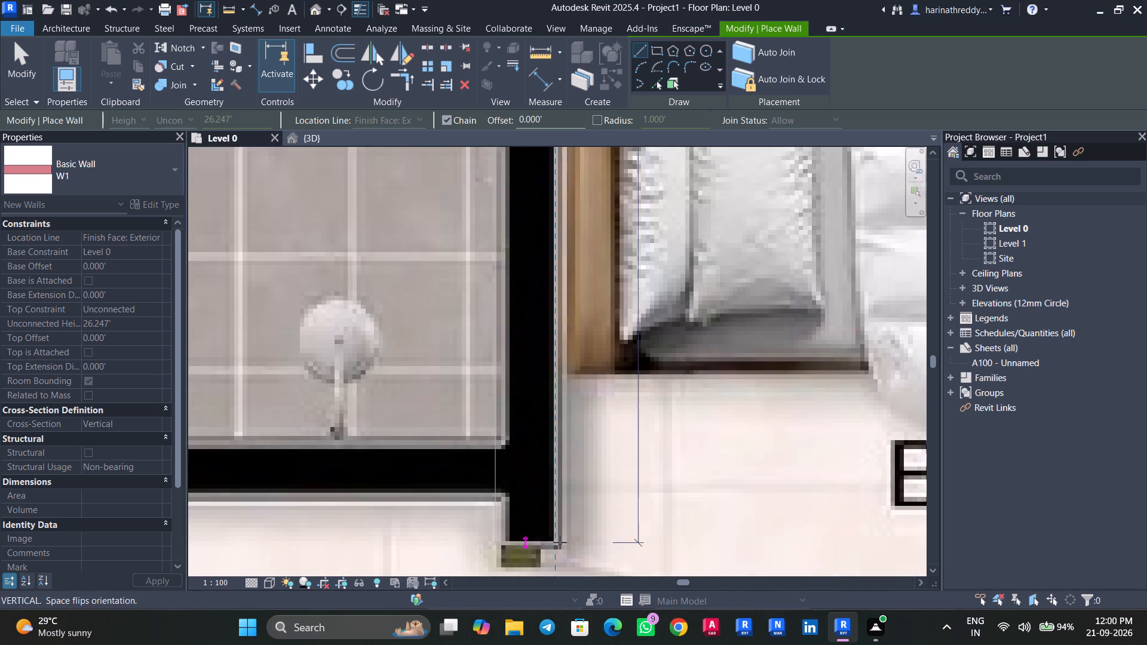
pyautogui.click(554, 542)
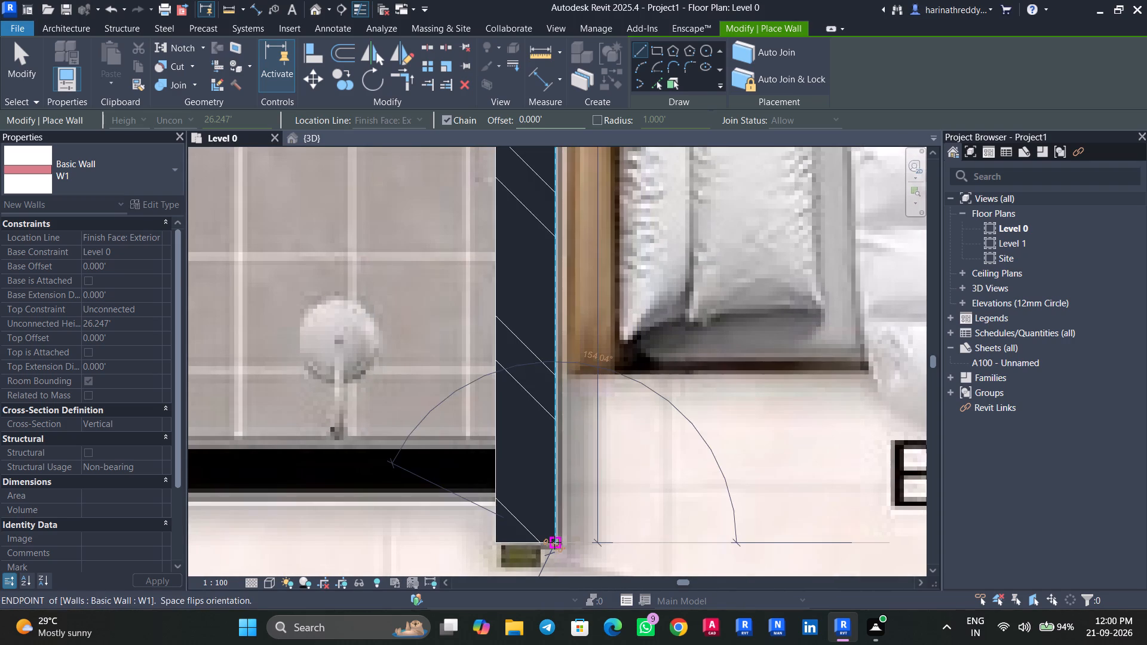
pyautogui.press('Escape')
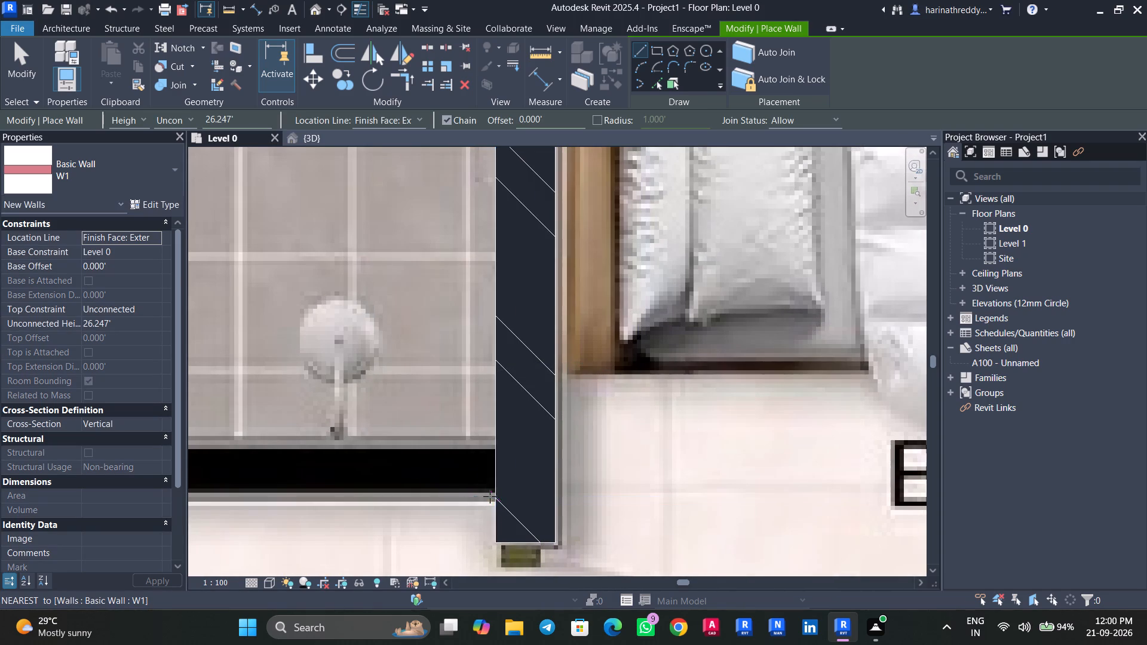
# Draw a W1 wall between Toilet 01 and the Puja area, joining the toilet's two side walls.
pyautogui.click(490, 496)
pyautogui.scroll(-4, 381, 486)
pyautogui.moveTo(381, 486); pyautogui.dragTo(601, 471, button='middle')
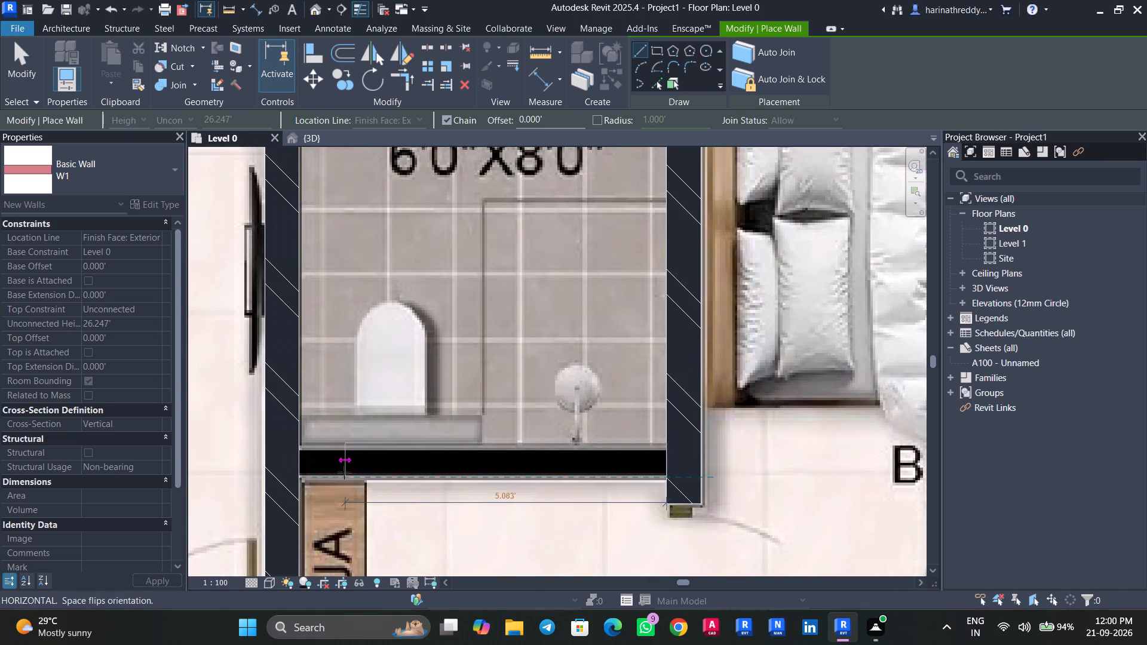
pyautogui.click(299, 478)
pyautogui.press('Escape')
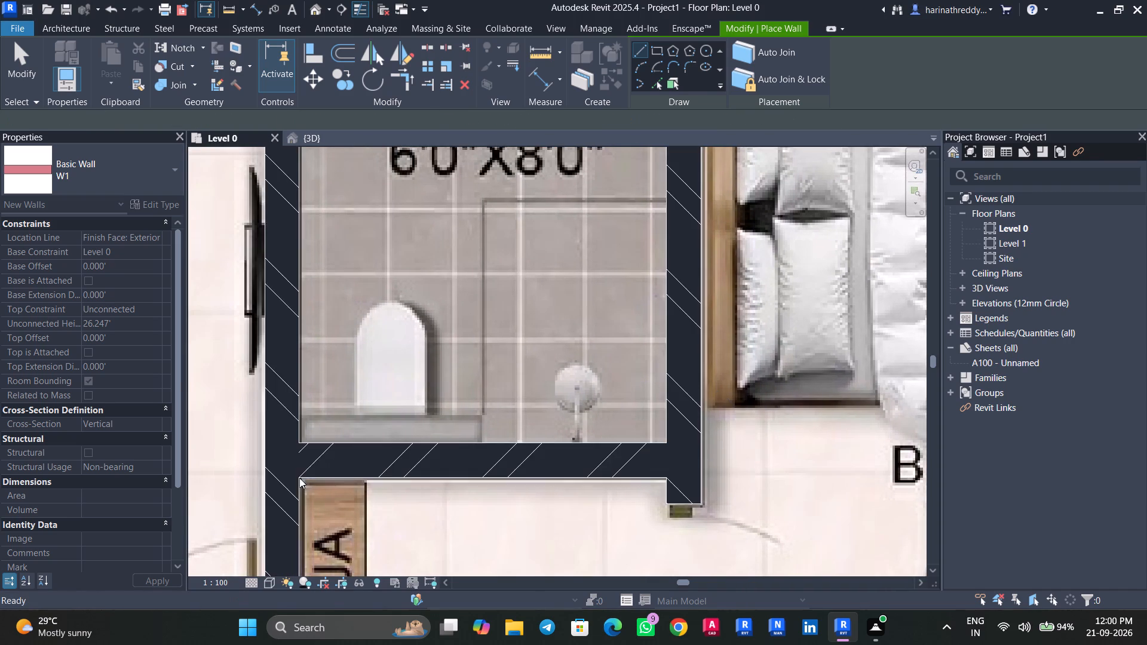
# Draw a W1 wall about 11.25 ft long between Bedroom 02 and Living & Dining, from the corridor wall to the bedroom door, flipped toward the living side.
pyautogui.scroll(-5, 404, 499)
pyautogui.scroll(-5, 566, 508)
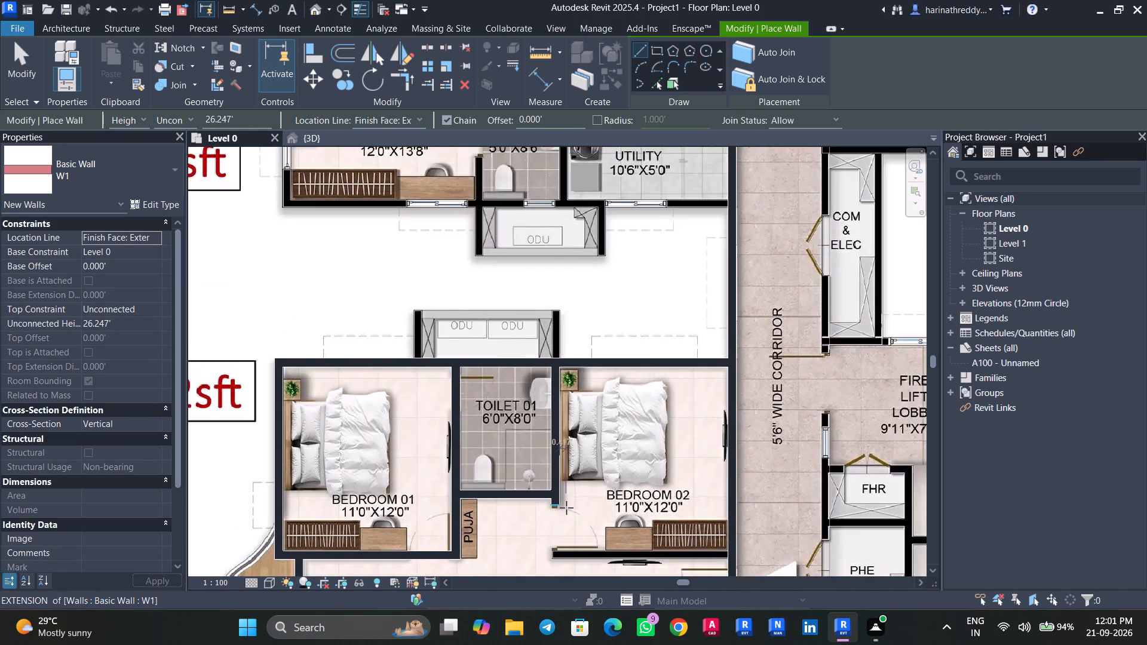
pyautogui.moveTo(566, 508); pyautogui.dragTo(544, 330, button='middle')
pyautogui.scroll(5, 532, 388)
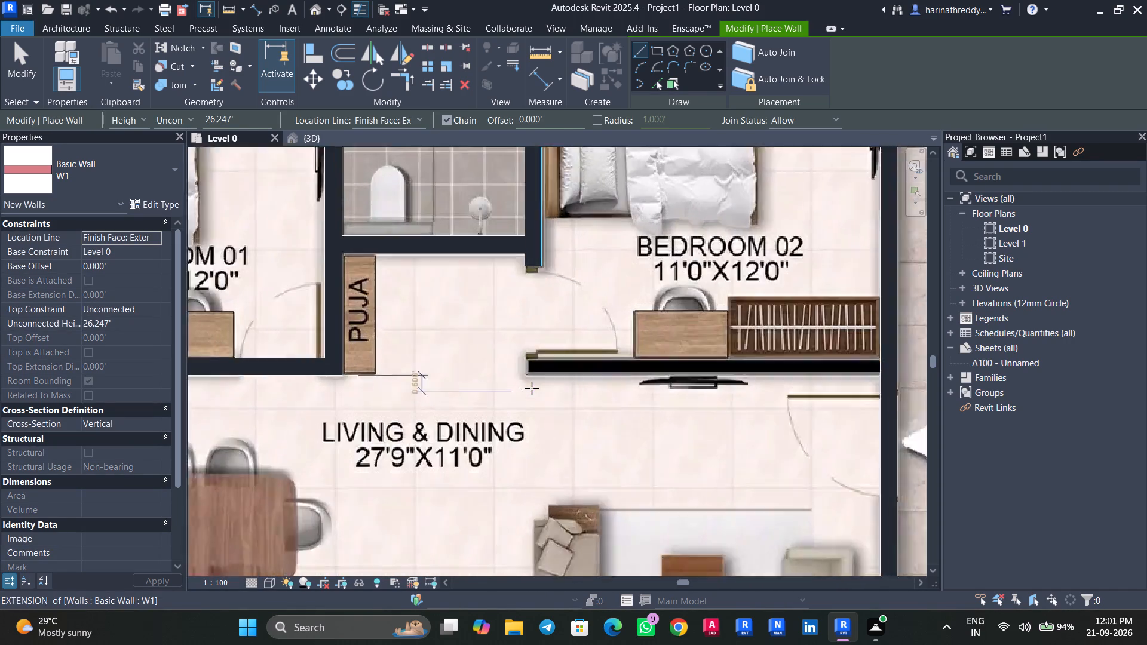
pyautogui.scroll(3, 532, 388)
pyautogui.scroll(-1, 689, 361)
pyautogui.moveTo(689, 361); pyautogui.dragTo(428, 357, button='middle')
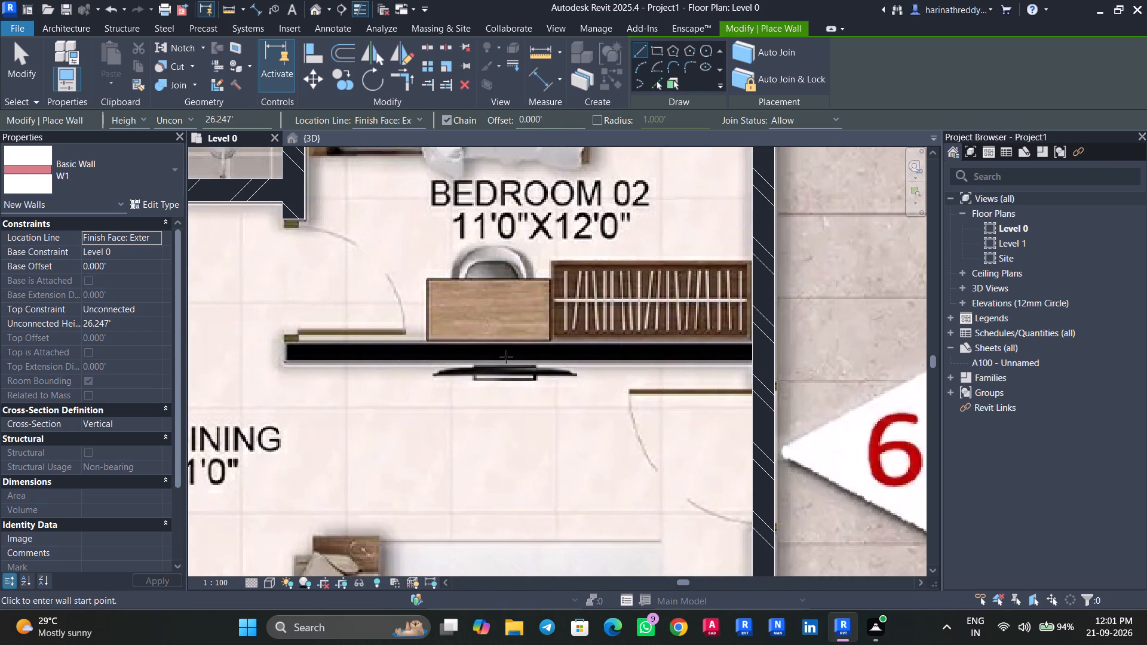
pyautogui.click(753, 341)
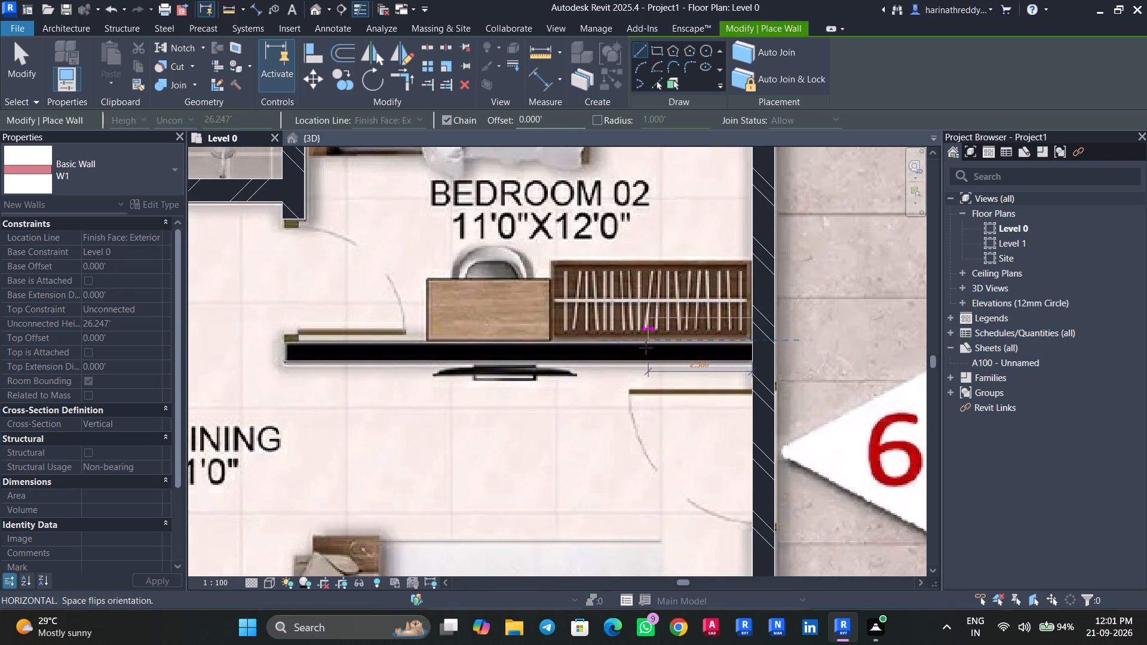
pyautogui.press('space')
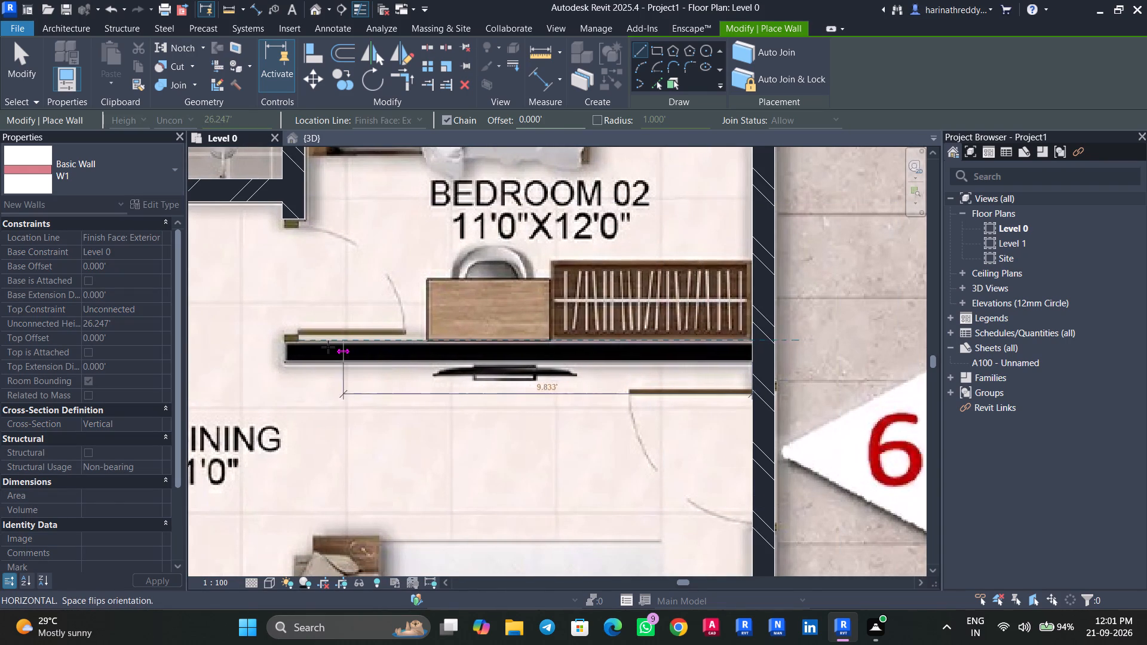
pyautogui.scroll(5, 282, 347)
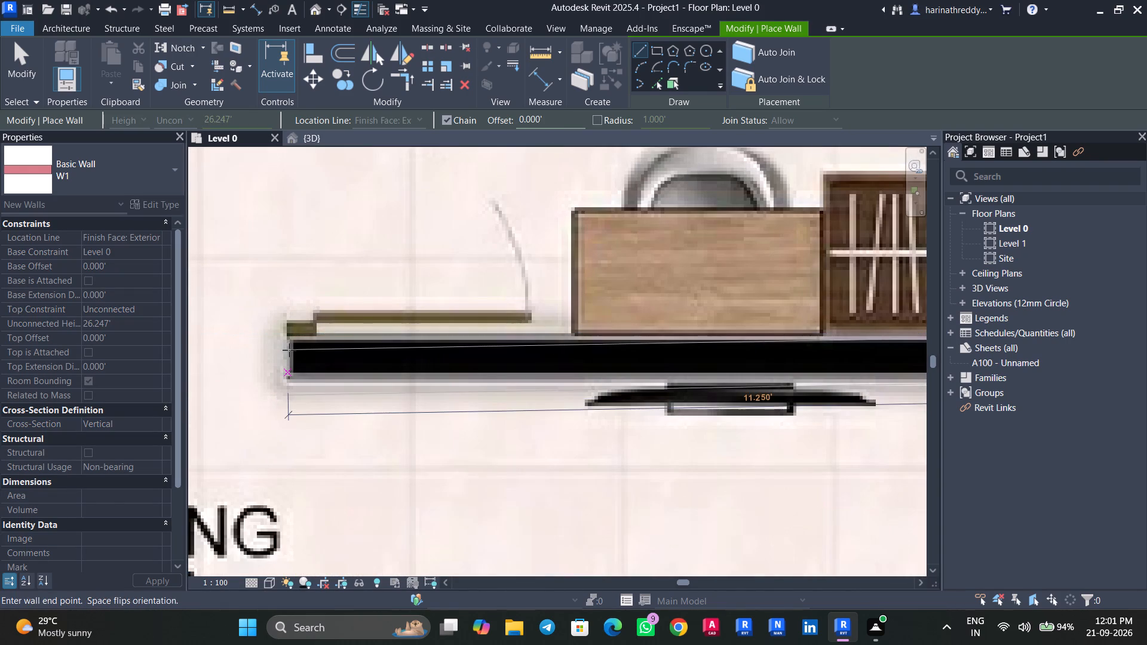
pyautogui.click(289, 346)
pyautogui.press('Escape')
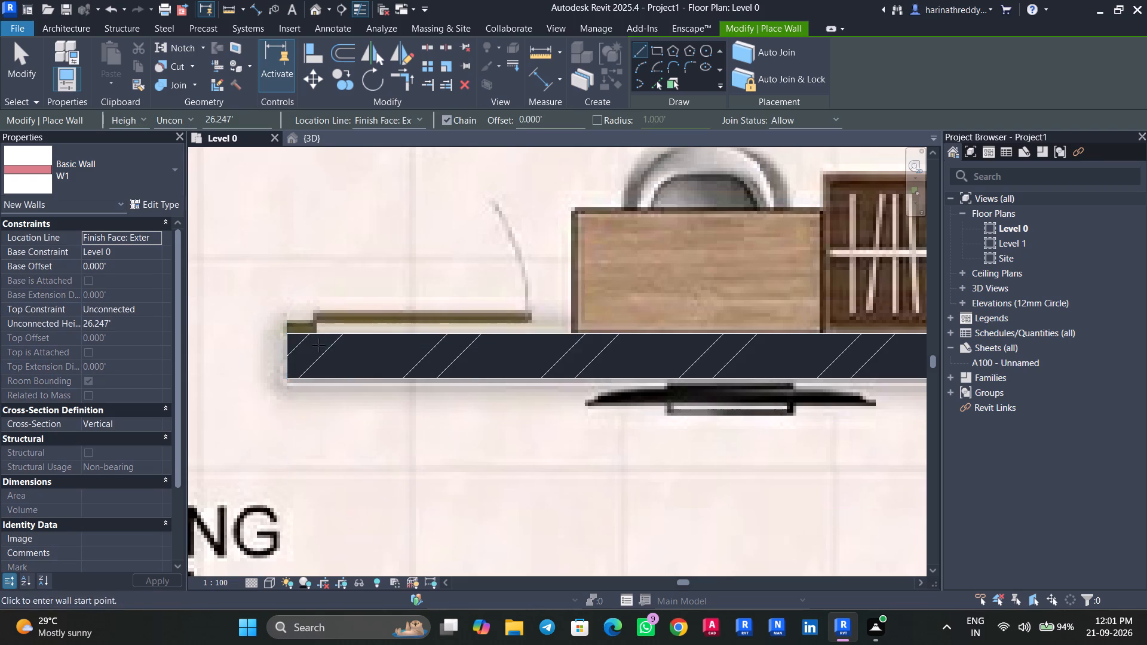
pyautogui.scroll(-11, 319, 345)
pyautogui.press('Escape')
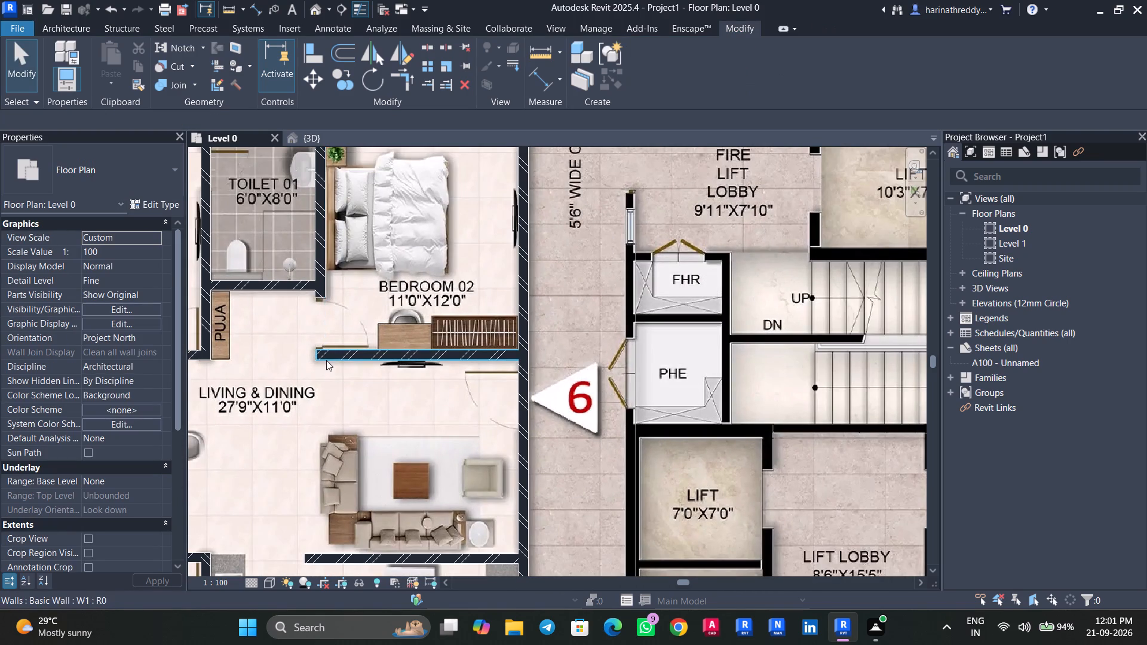
# Extend the W1 wall between Toilet 01 and Bedroom 02 across the door opening to the Living & Dining wall, about 12.3 ft long.
pyautogui.click(321, 285)
pyautogui.press('Escape')
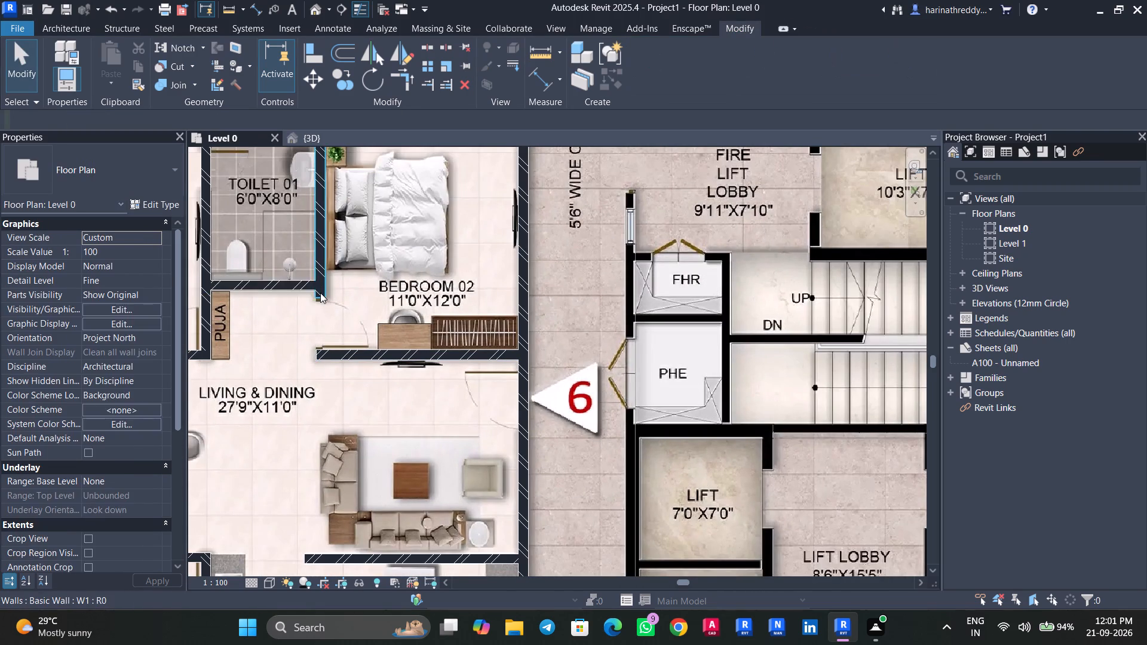
pyautogui.click(320, 292)
pyautogui.press('Escape')
pyautogui.click(323, 294)
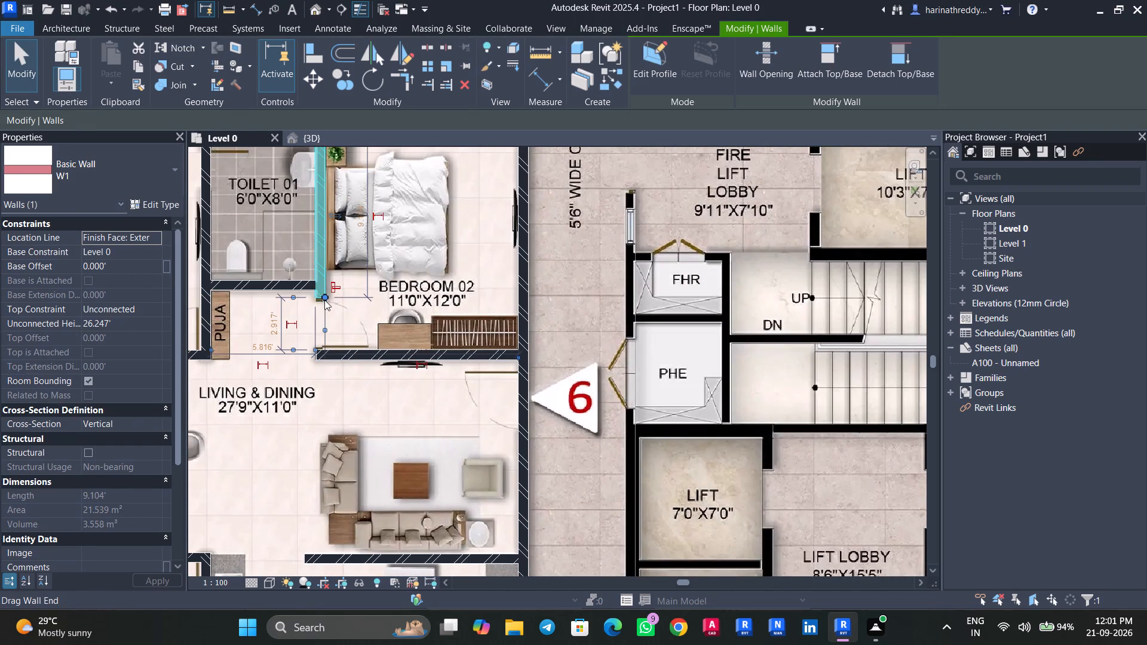
pyautogui.scroll(5, 324, 300)
pyautogui.moveTo(326, 294); pyautogui.dragTo(317, 339)
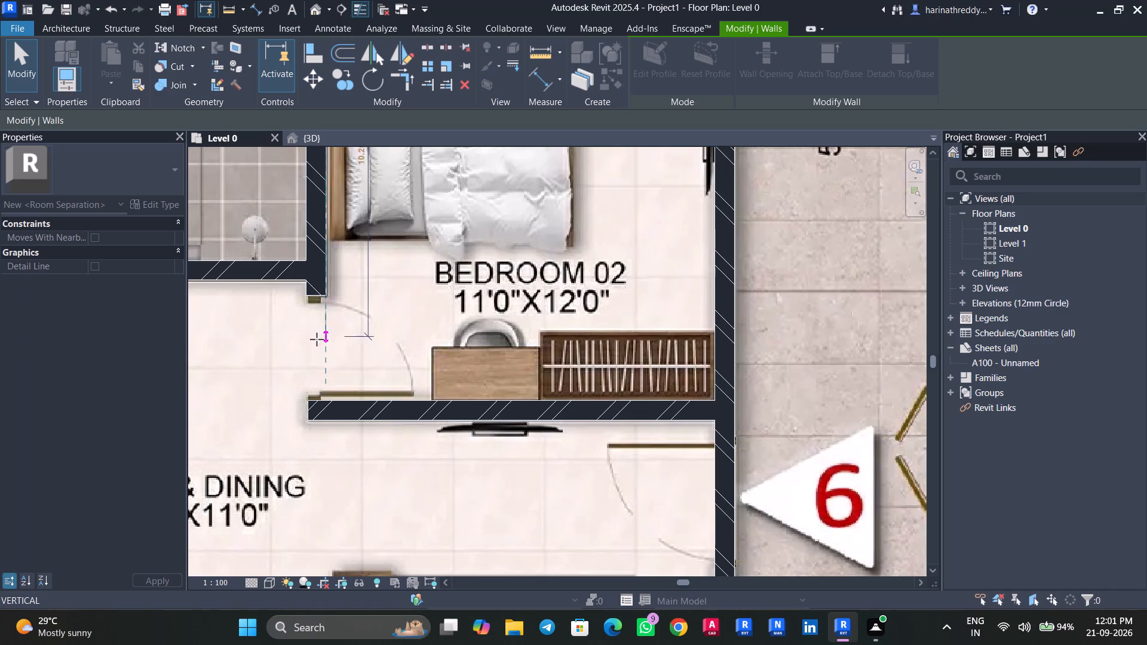
pyautogui.moveTo(317, 339); pyautogui.dragTo(315, 396)
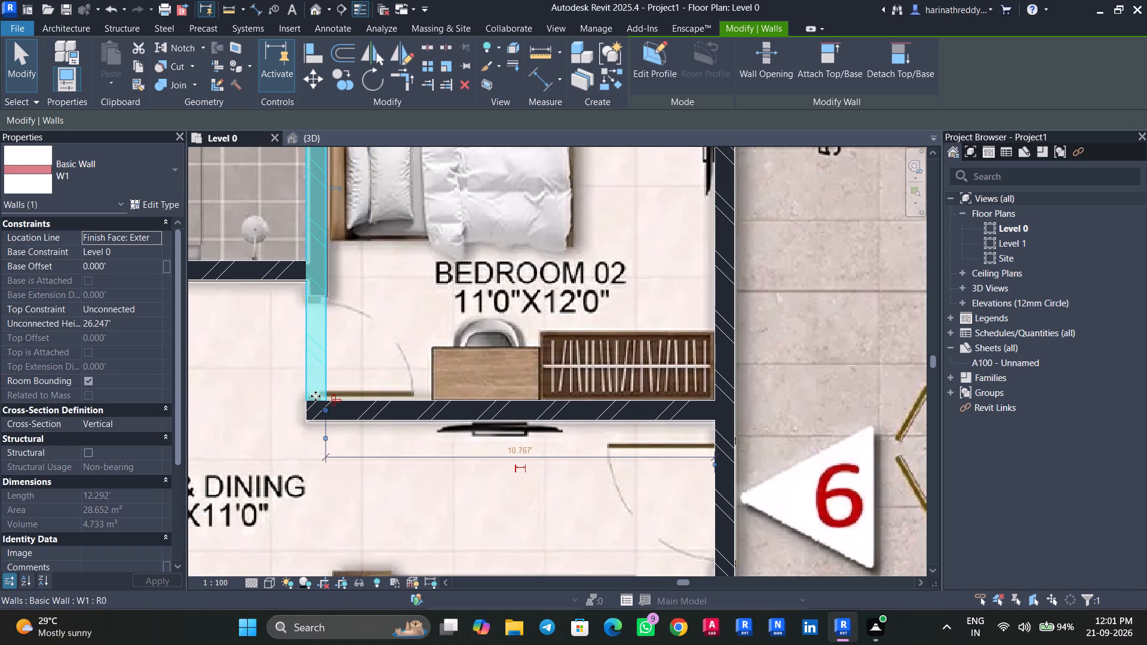
pyautogui.press('Escape')
# Look over the traced walls of the 1572 sft flat, from the bedrooms to the master toilet and utility.
pyautogui.scroll(-7, 336, 379)
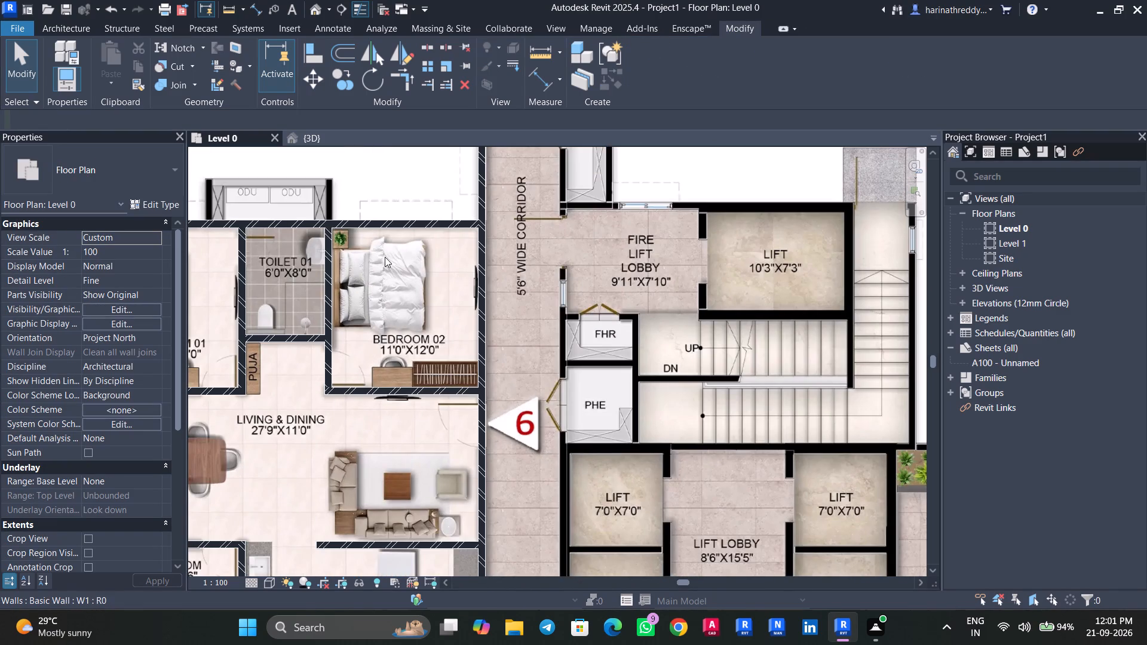
pyautogui.scroll(-1, 400, 356)
pyautogui.moveTo(400, 356); pyautogui.dragTo(490, 235, button='middle')
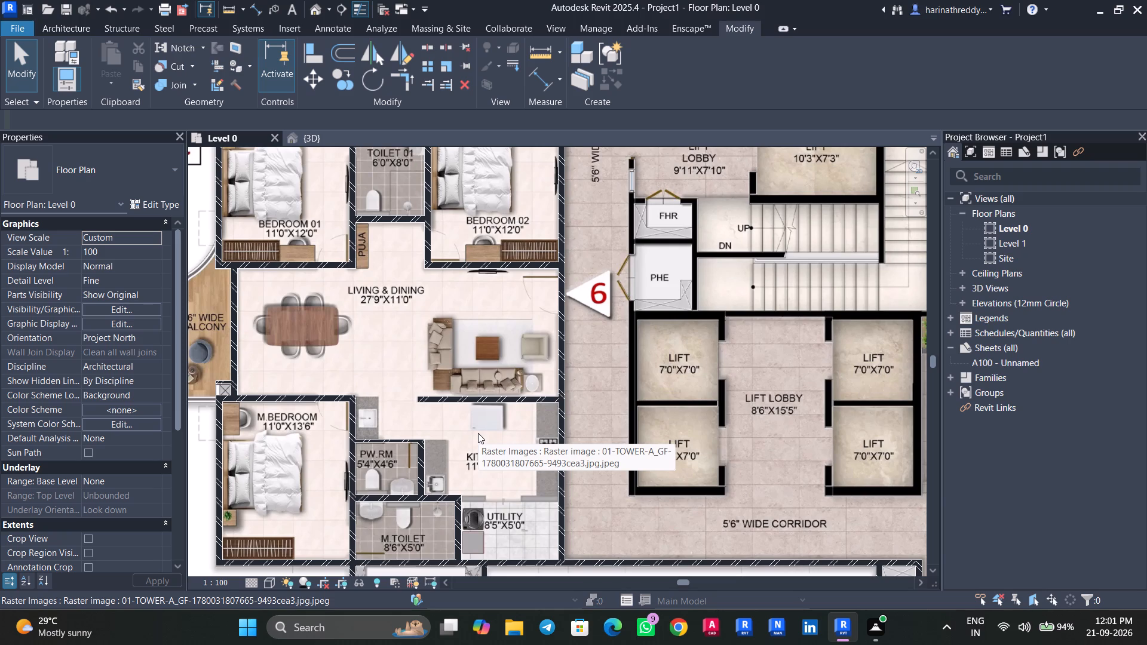
pyautogui.moveTo(425, 389); pyautogui.dragTo(442, 379, button='middle')
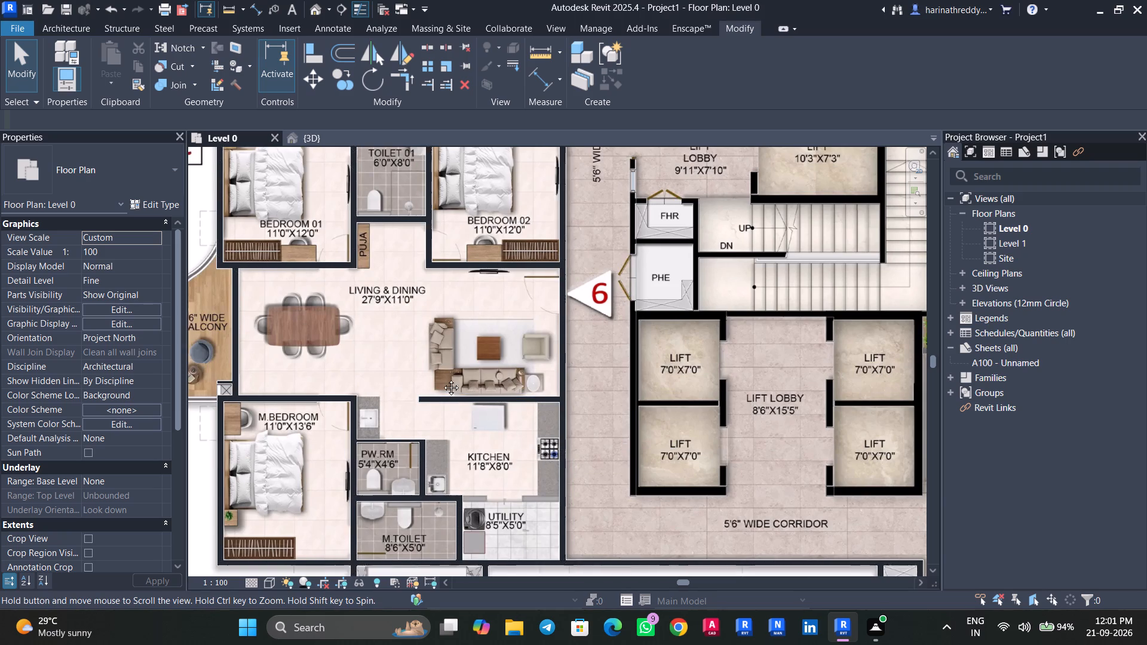
pyautogui.moveTo(442, 379); pyautogui.dragTo(502, 296, button='middle')
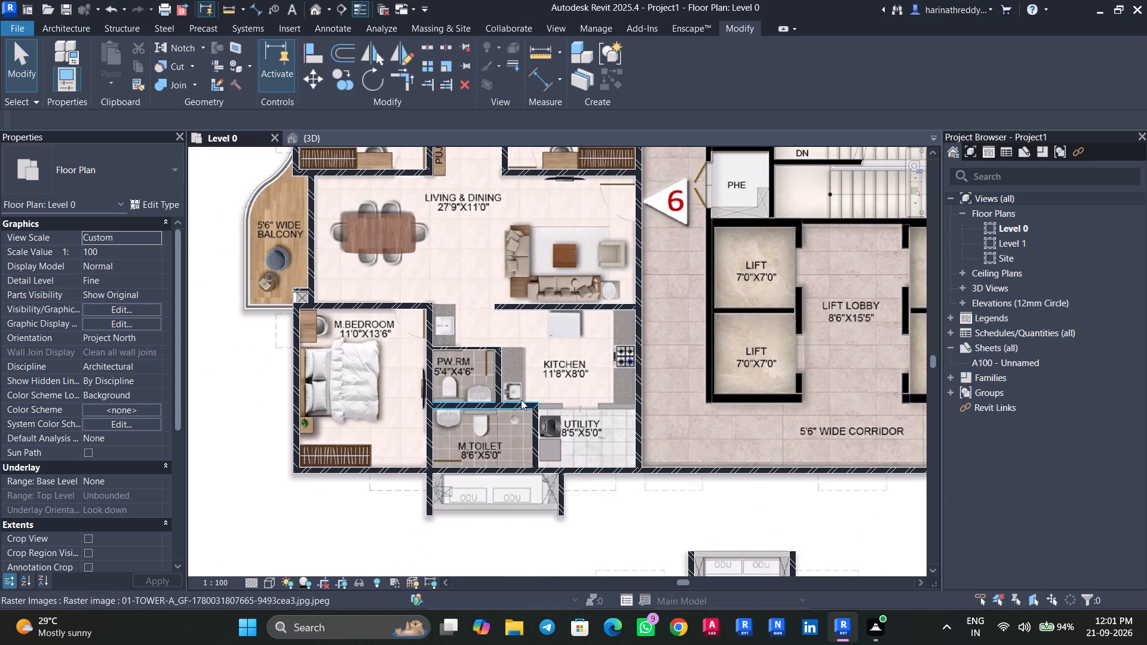
pyautogui.moveTo(521, 400); pyautogui.dragTo(505, 558, button='middle')
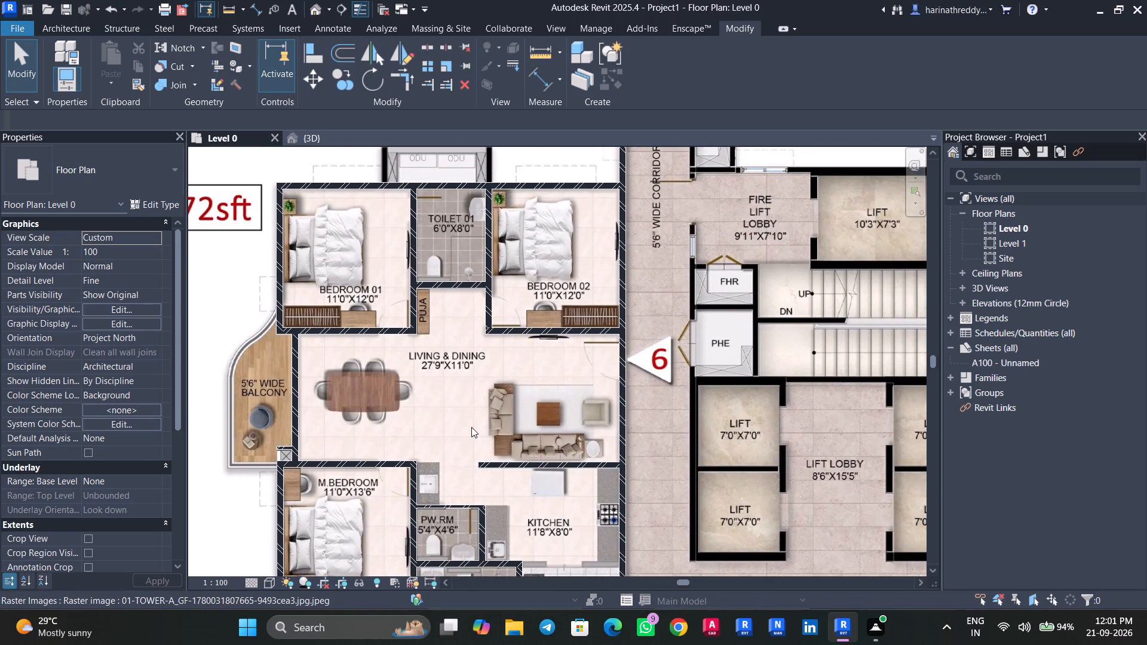
pyautogui.moveTo(471, 427); pyautogui.dragTo(495, 522, button='middle')
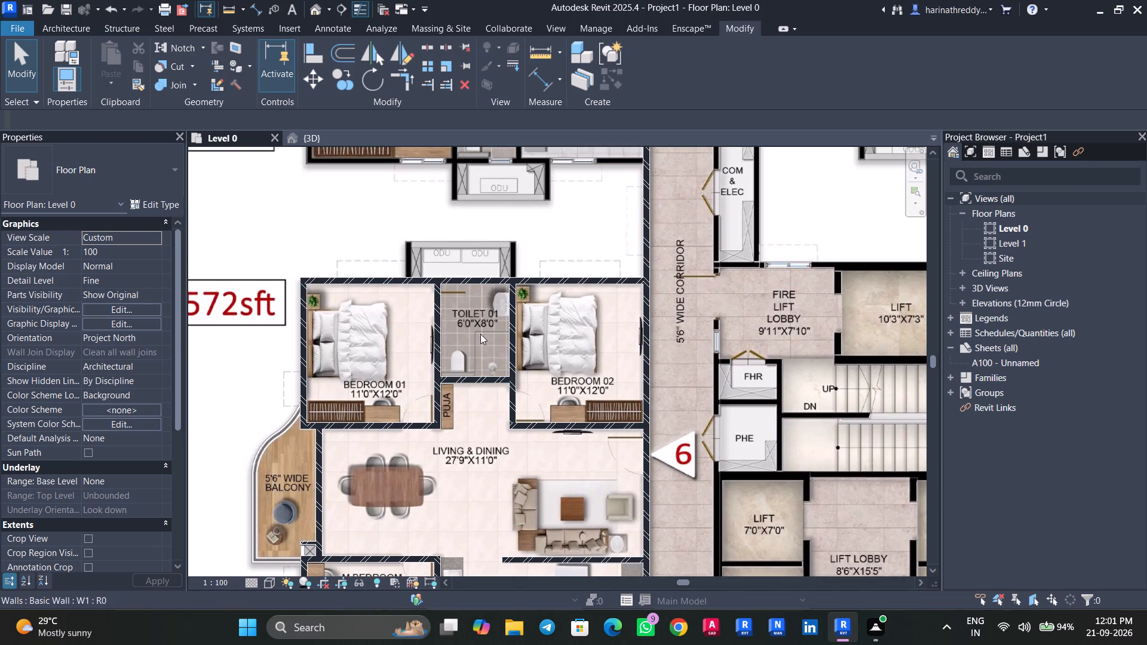
# Draw a W1 side wall about 3.3 ft long on the Bedroom 01 side of the ODU shaft outside Toilet 01, flipped away from the shaft.
pyautogui.scroll(7, 481, 319)
pyautogui.moveTo(479, 318); pyautogui.dragTo(581, 463, button='middle')
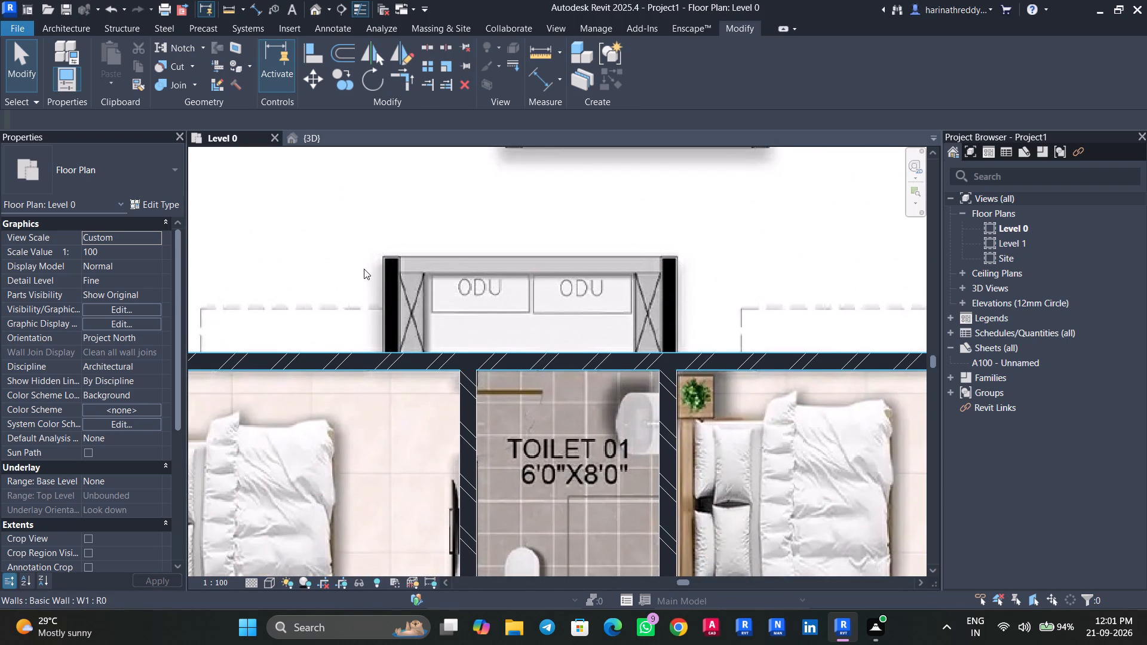
pyautogui.write('WA')
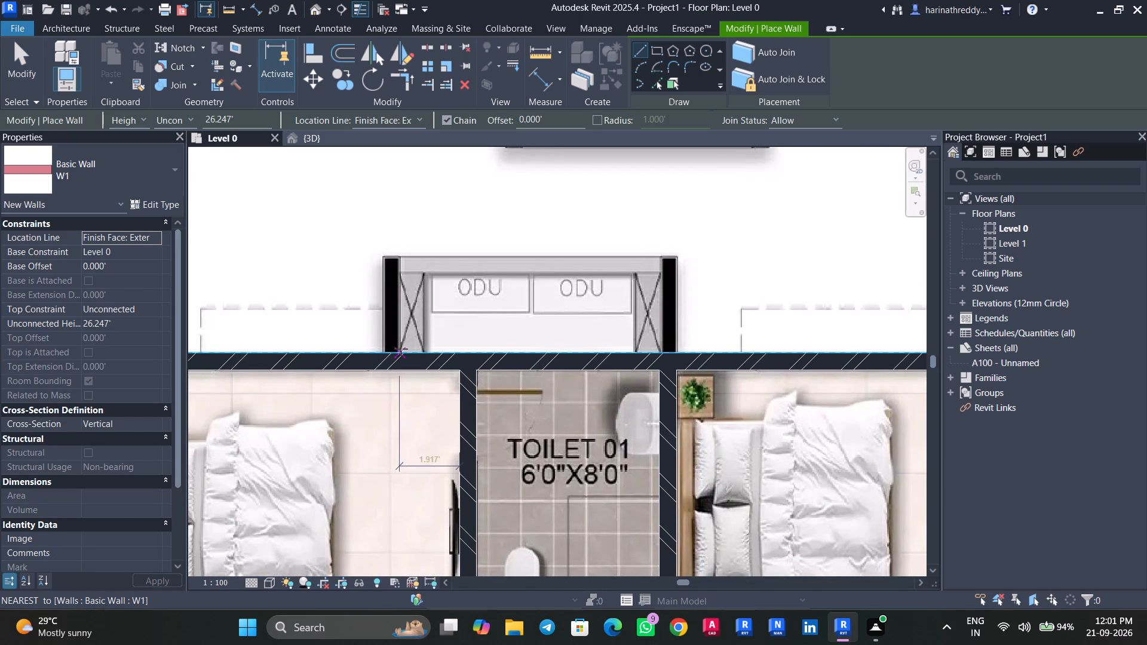
pyautogui.click(401, 349)
pyautogui.press('space')
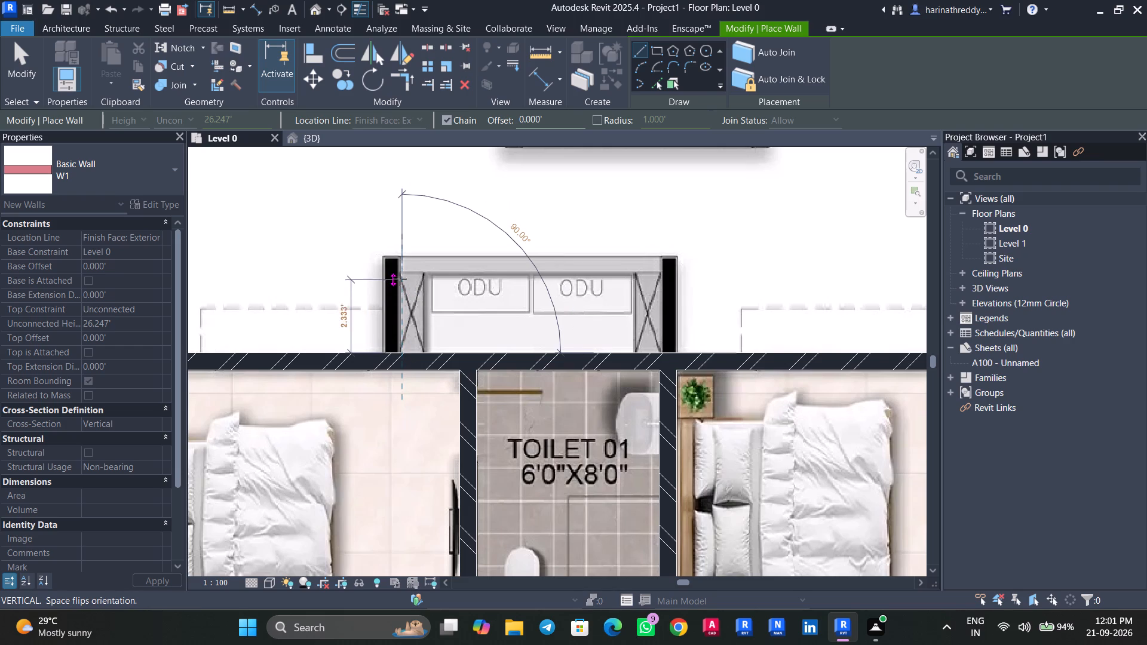
pyautogui.click(400, 260)
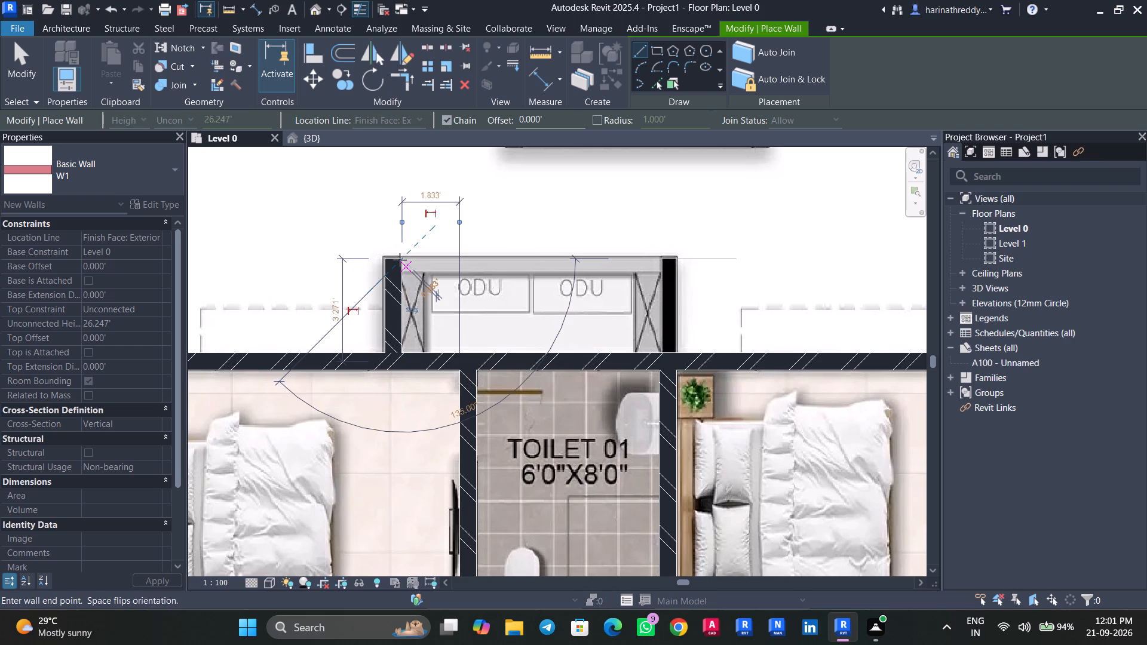
pyautogui.press('Escape')
pyautogui.press('Escape')
# Nudge the ODU shaft's Bedroom 01-side wall one increment outward and check its free end against the plan image.
pyautogui.click(394, 294)
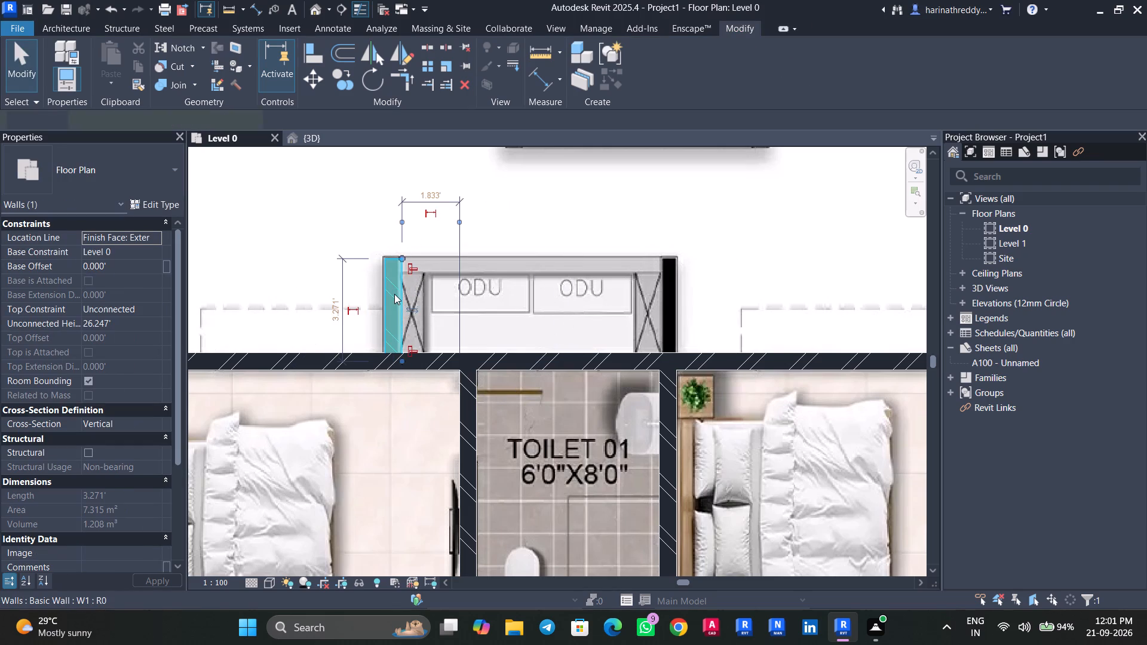
pyautogui.press('Left')
pyautogui.press('Escape')
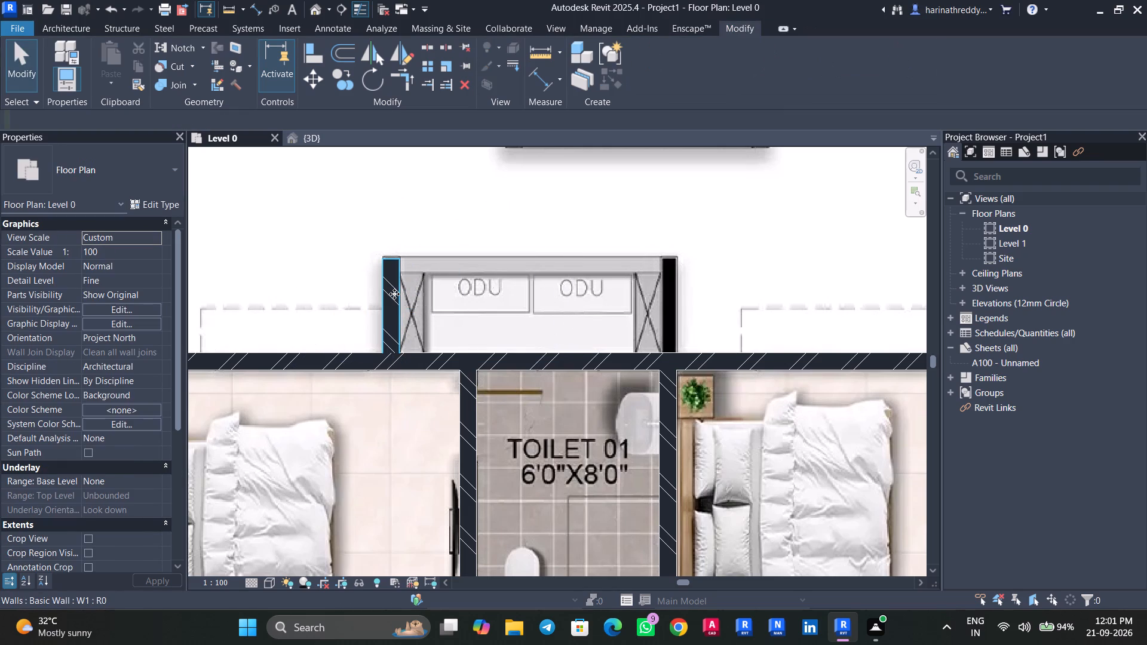
pyautogui.scroll(5, 394, 294)
pyautogui.click(394, 295)
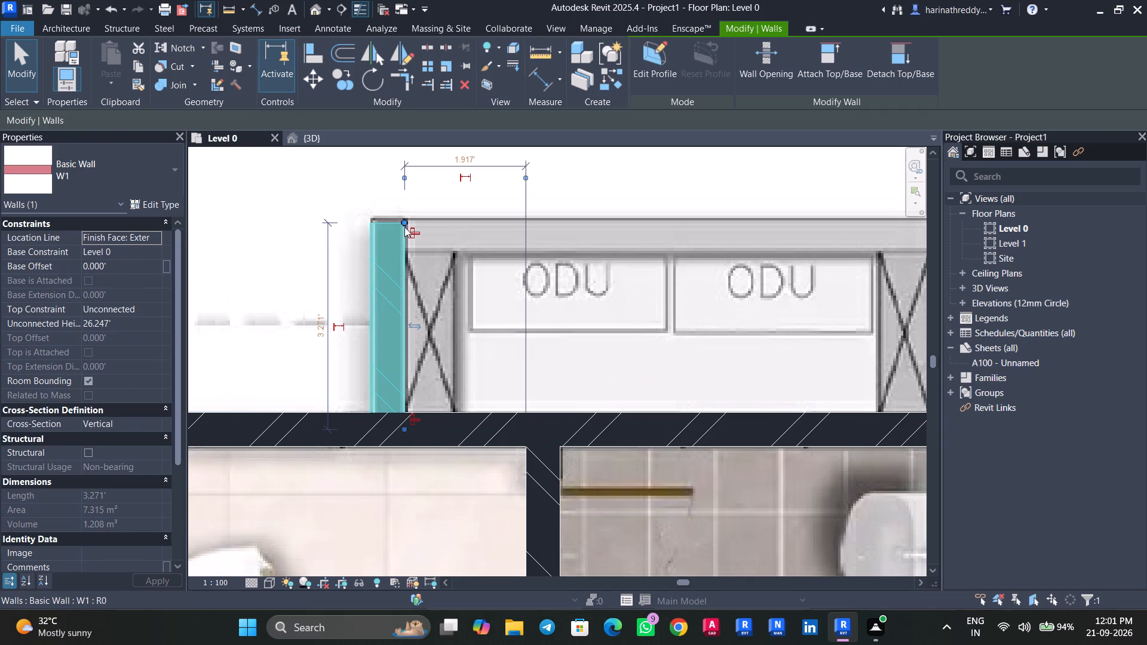
pyautogui.click(405, 225)
pyautogui.press('Escape')
# Draw a W1 side wall about 3.4 ft long on the Bedroom 02 side of the same ODU shaft, flipped toward the shaft.
pyautogui.scroll(-4, 496, 290)
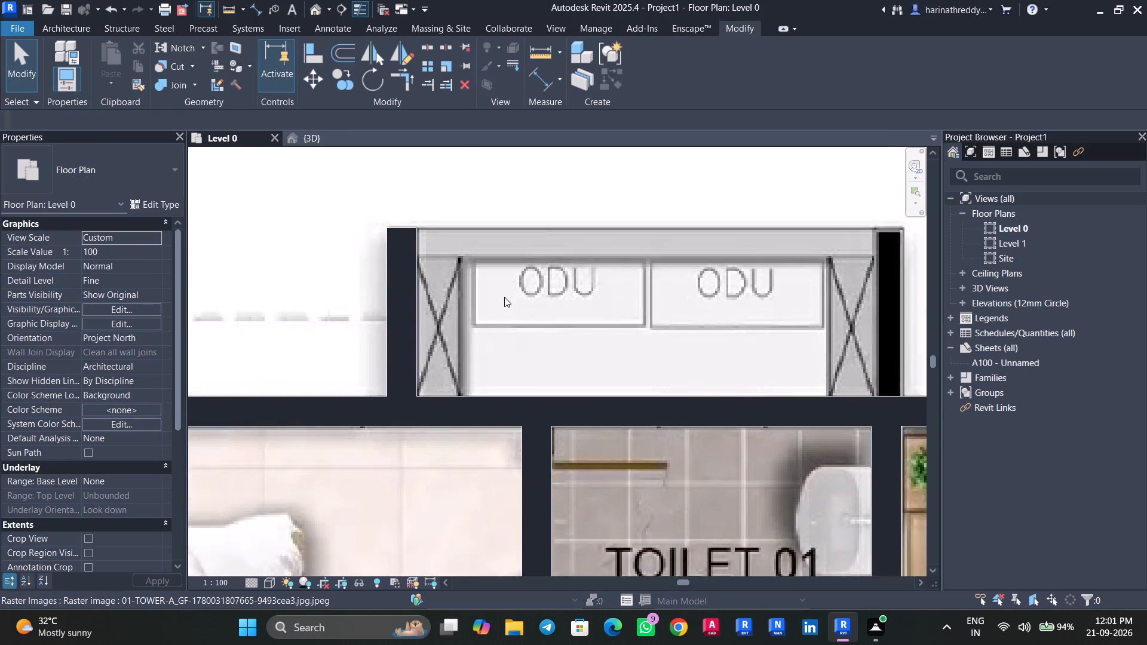
pyautogui.scroll(-3, 504, 297)
pyautogui.moveTo(510, 300); pyautogui.dragTo(348, 316, button='middle')
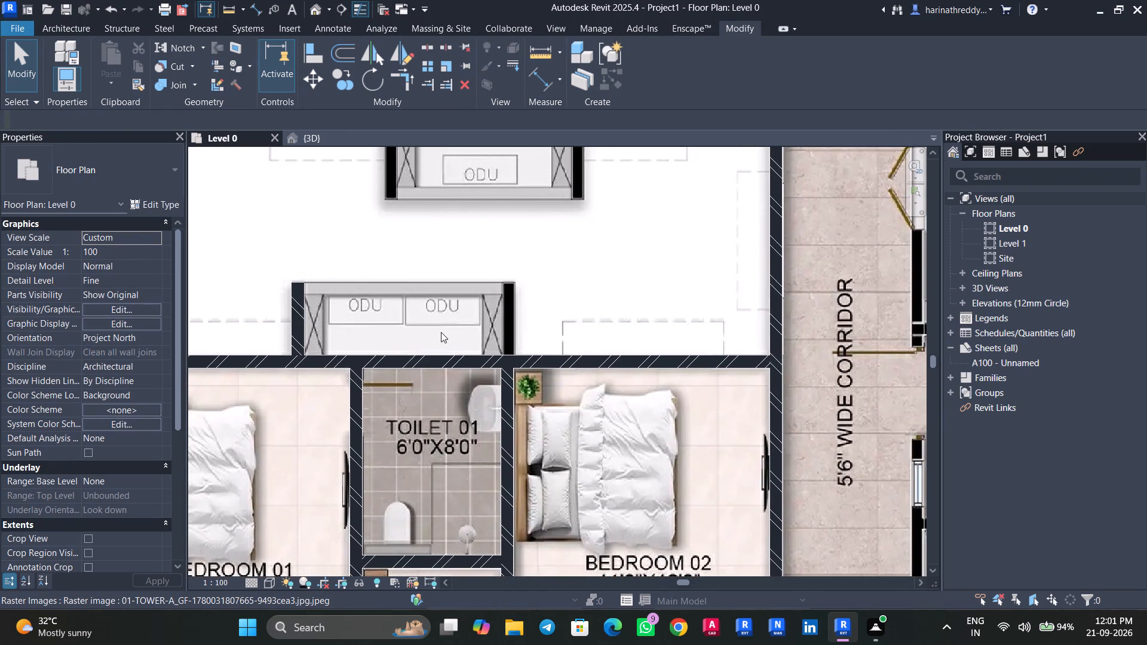
pyautogui.write('WA')
pyautogui.scroll(7, 513, 346)
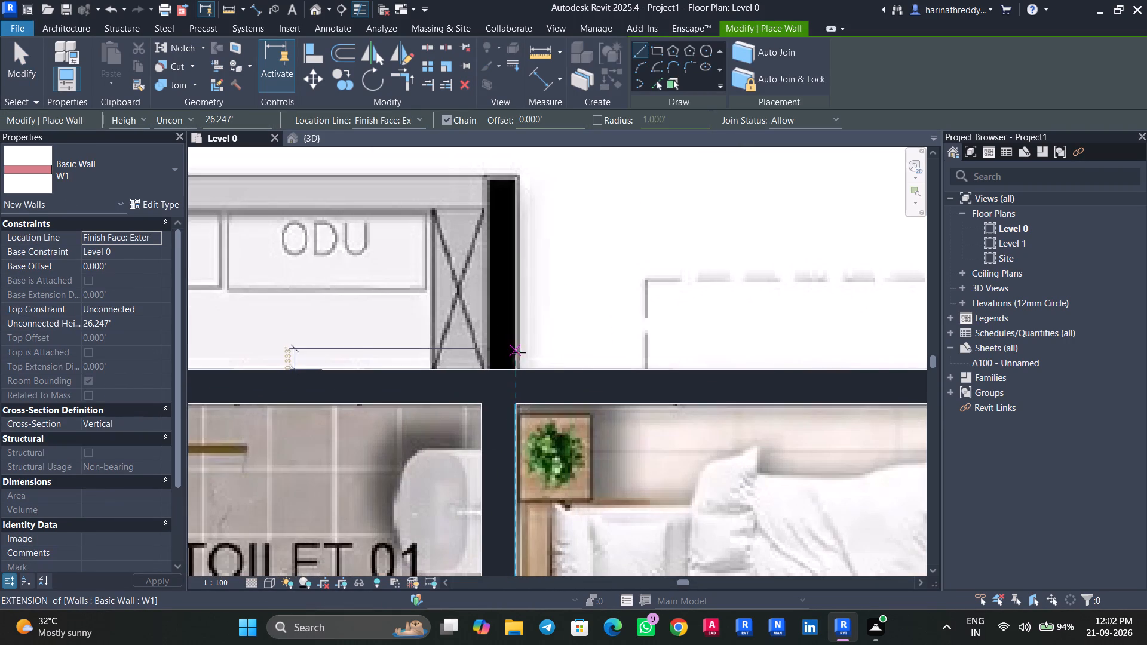
pyautogui.click(517, 367)
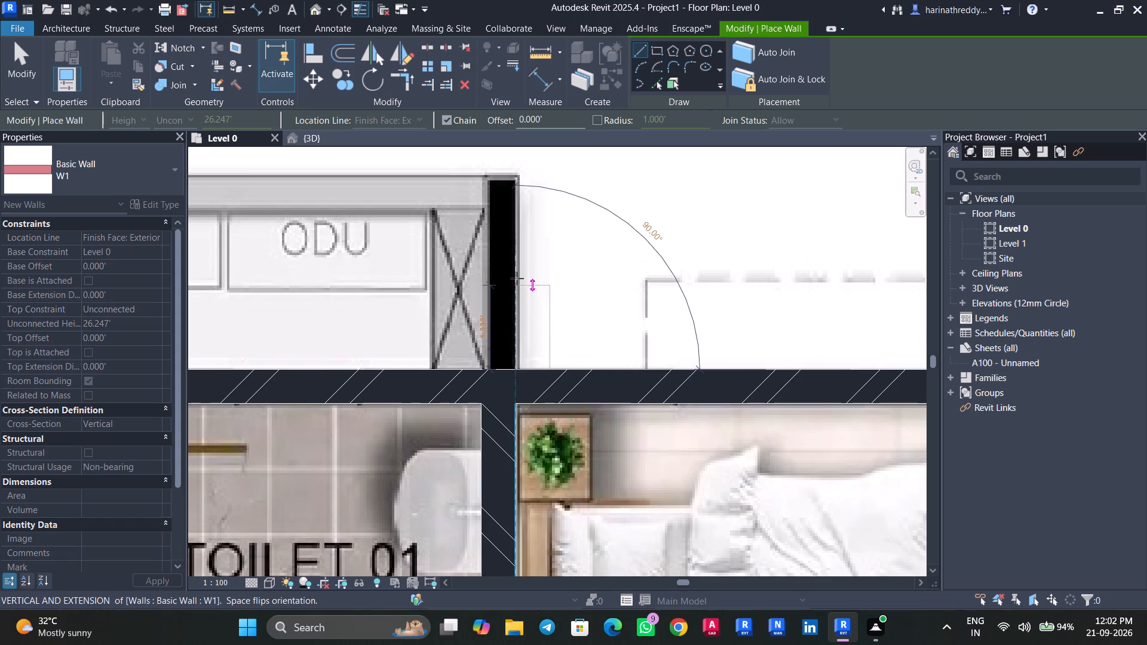
pyautogui.press('space')
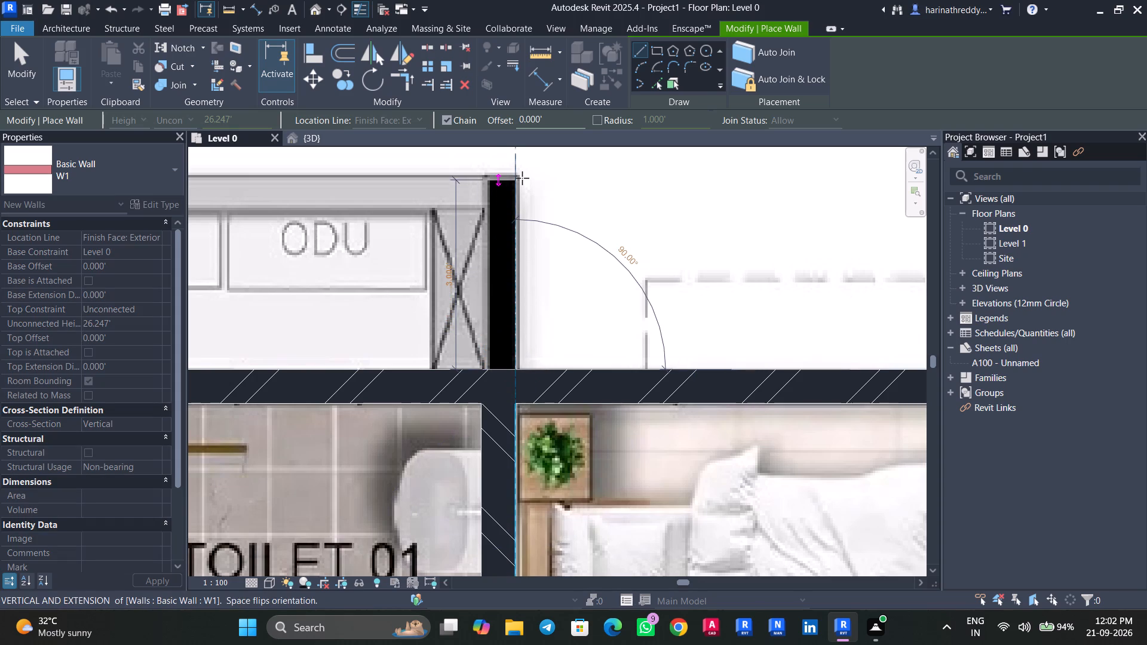
pyautogui.click(522, 176)
pyautogui.press('Escape')
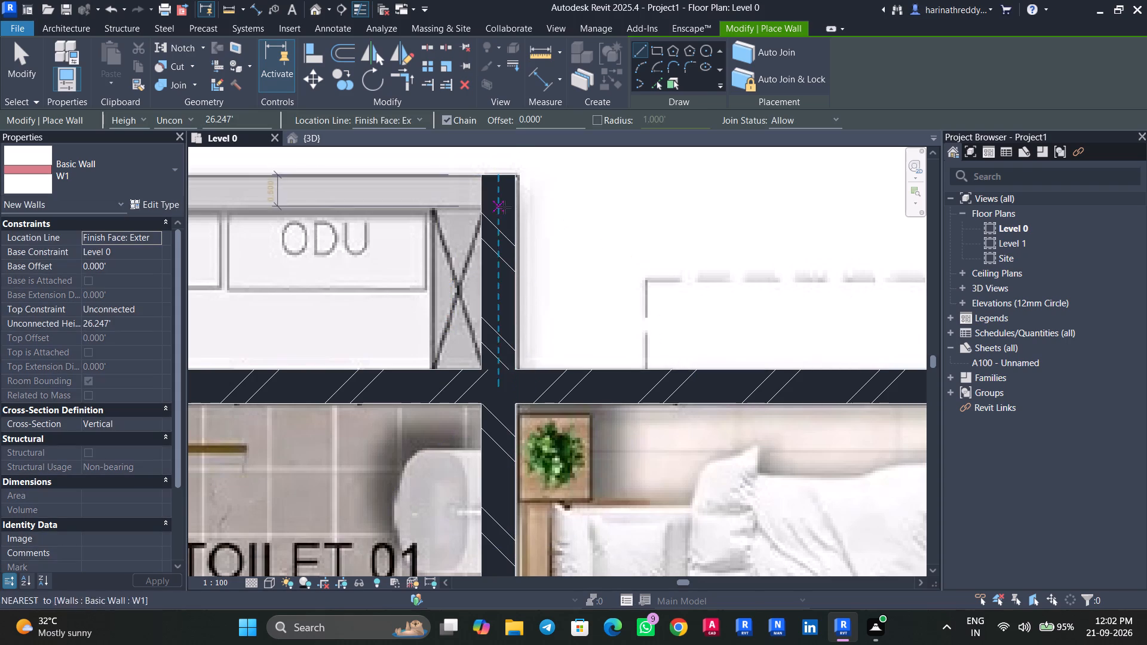
pyautogui.press('Escape')
# Nudge the ODU shaft's Bedroom 02-side wall one increment outward to match the plan image.
pyautogui.click(504, 207)
pyautogui.press('Right')
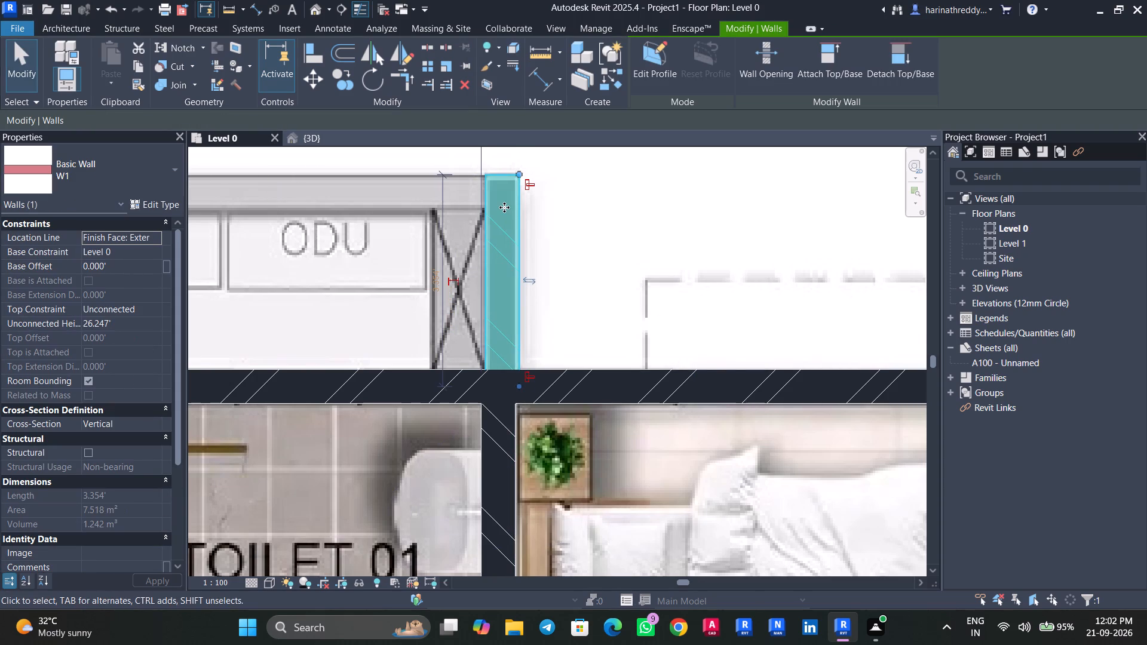
pyautogui.press('Escape')
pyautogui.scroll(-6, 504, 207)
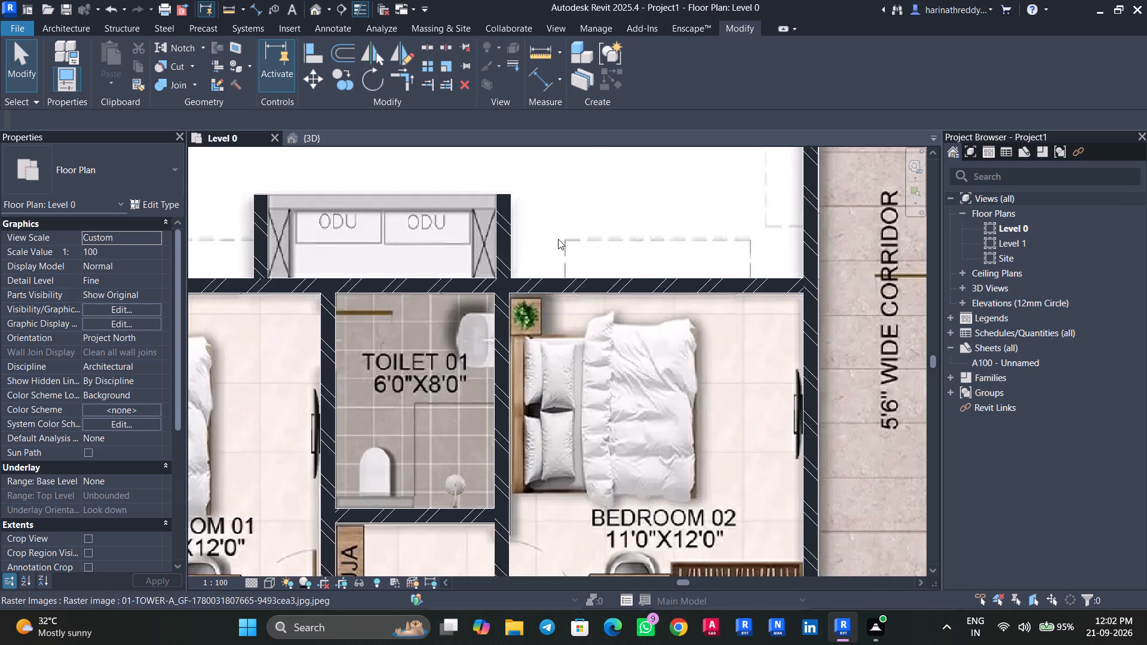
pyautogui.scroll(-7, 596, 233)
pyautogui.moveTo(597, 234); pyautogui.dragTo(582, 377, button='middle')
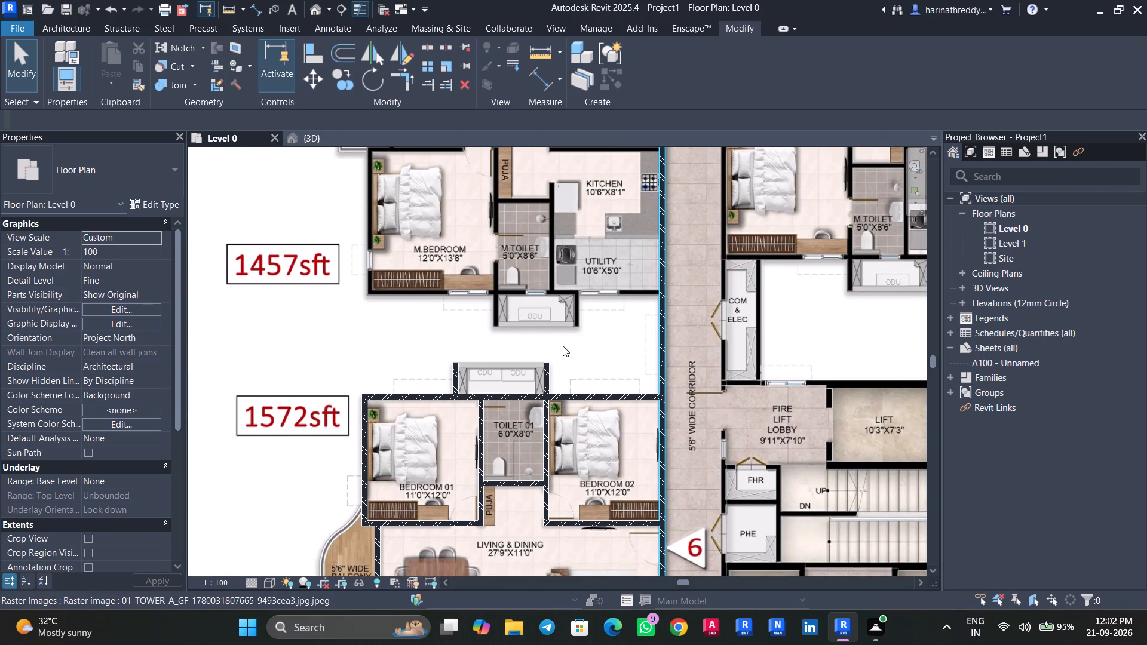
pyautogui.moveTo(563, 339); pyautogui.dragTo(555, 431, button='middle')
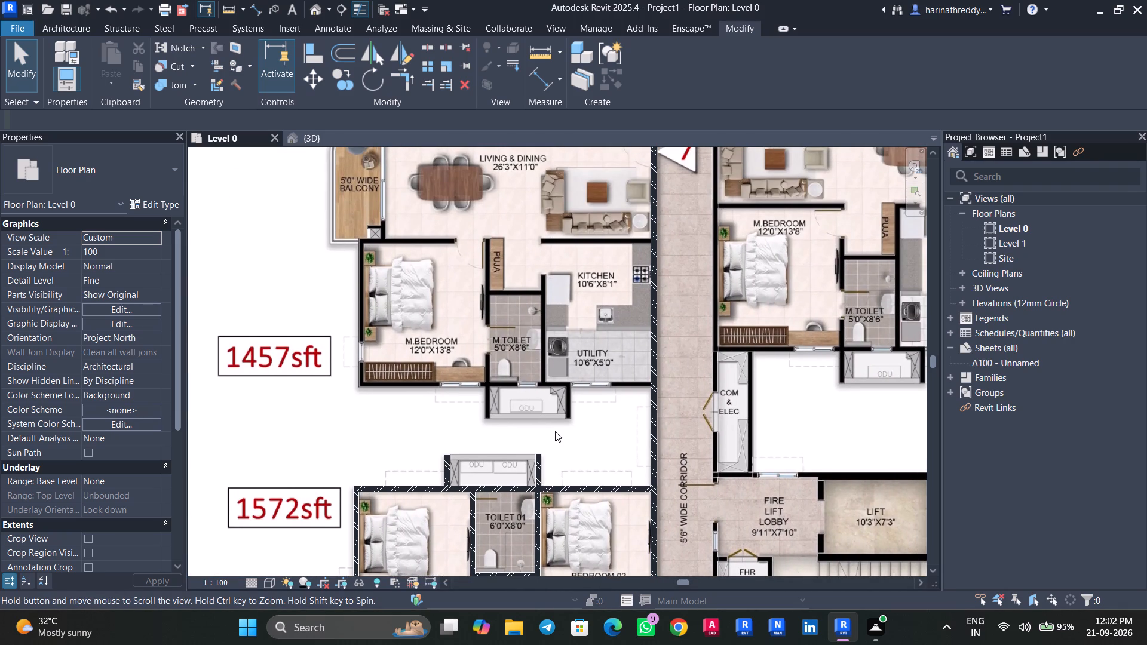
# Draw a W1 outer wall for the 1457 sft flat from the corridor wall past Utility and M.Toilet to M.Bedroom's outer corner, flipped outward.
pyautogui.scroll(-2, 556, 429)
pyautogui.moveTo(556, 429); pyautogui.dragTo(573, 557, button='middle')
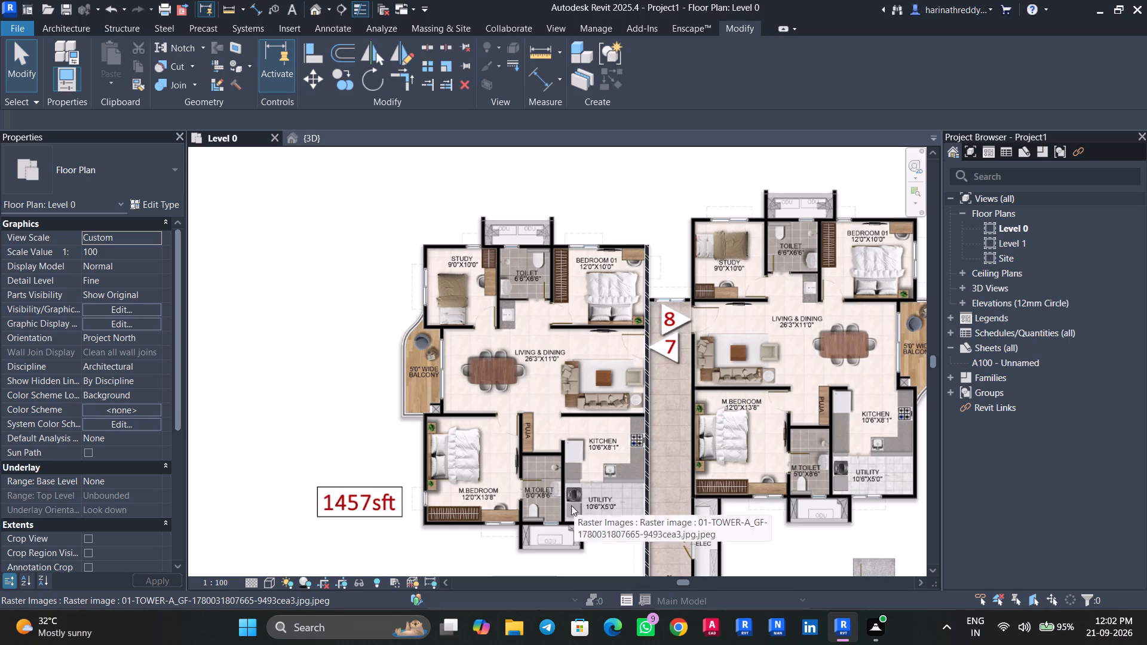
pyautogui.scroll(5, 564, 503)
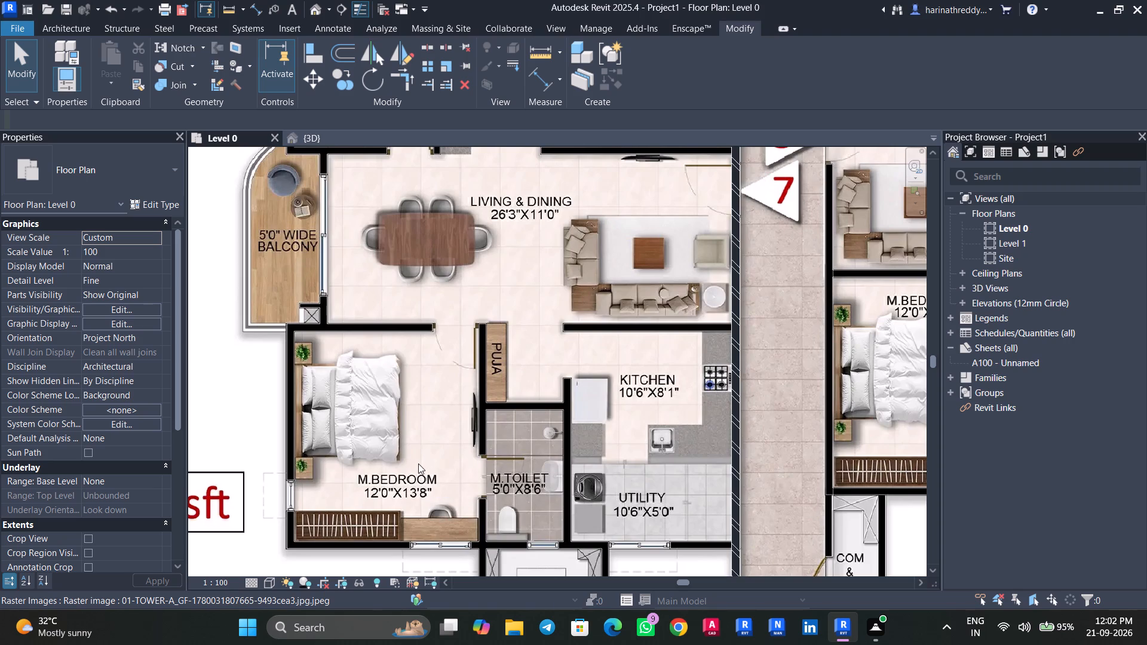
pyautogui.moveTo(404, 480); pyautogui.dragTo(478, 281, button='middle')
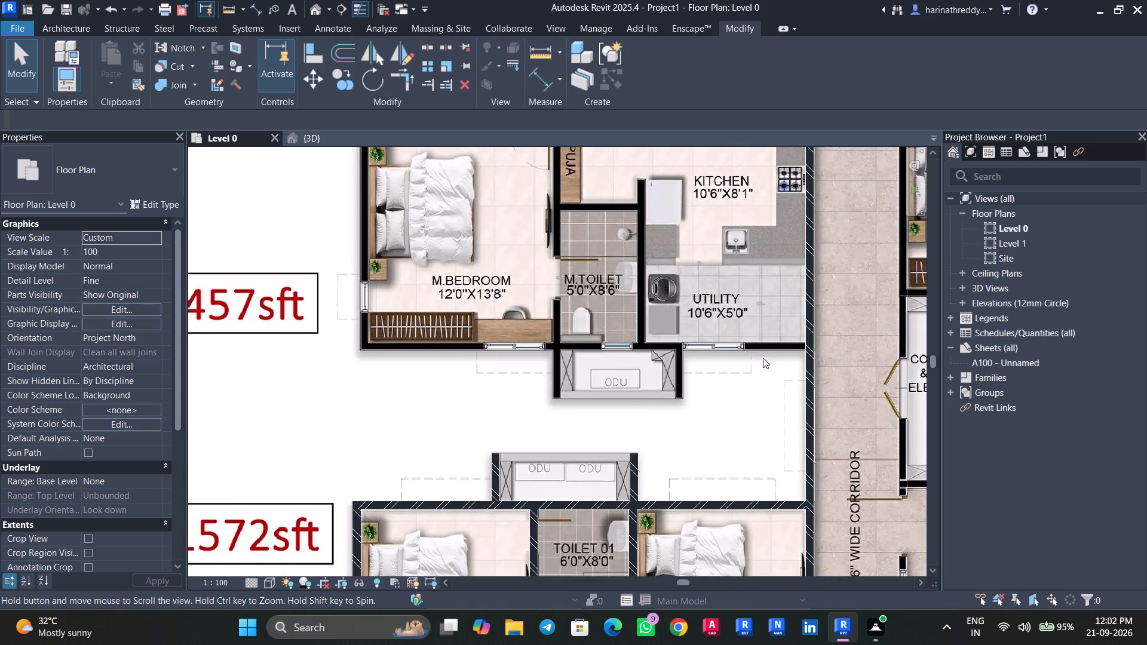
pyautogui.write('WA')
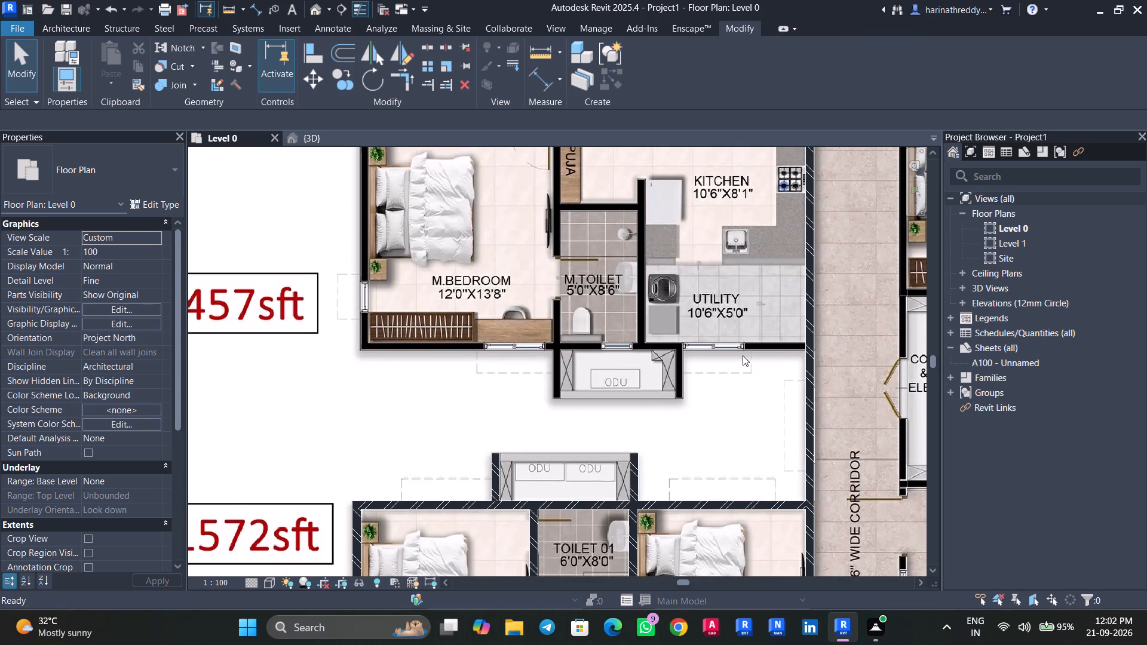
pyautogui.scroll(8, 796, 349)
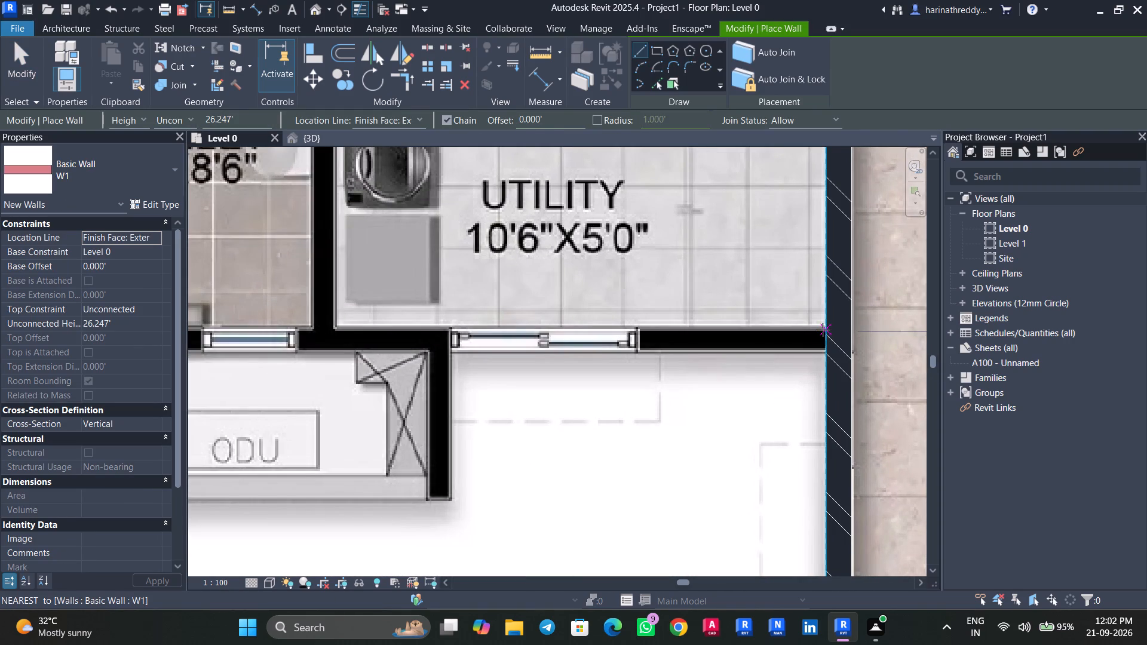
pyautogui.click(823, 325)
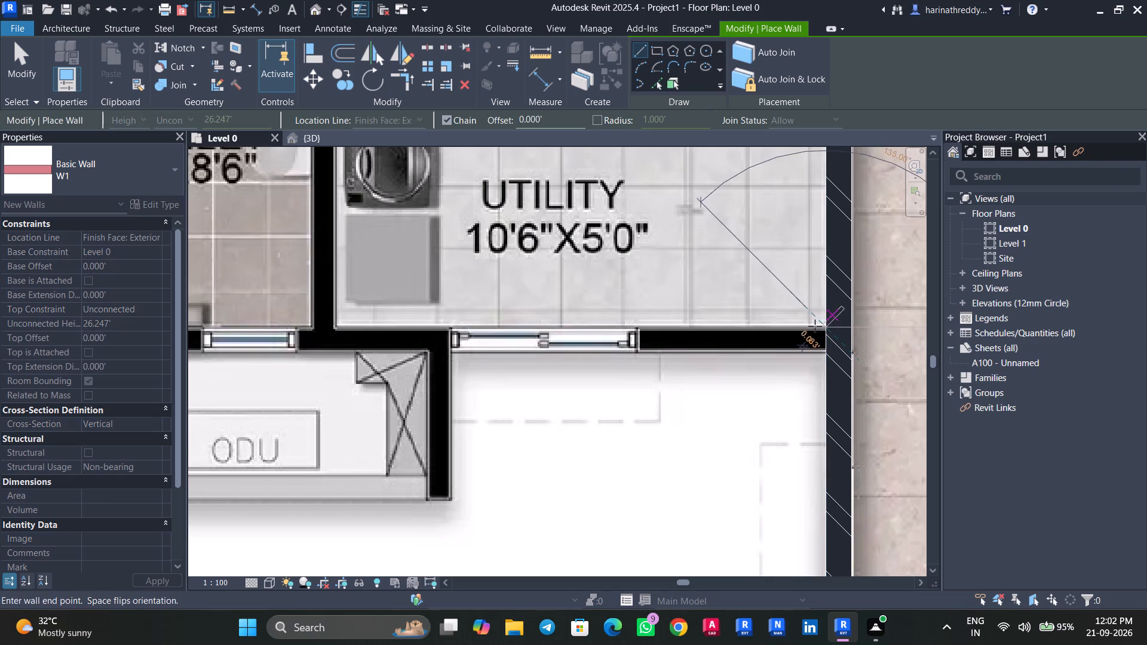
pyautogui.press('space')
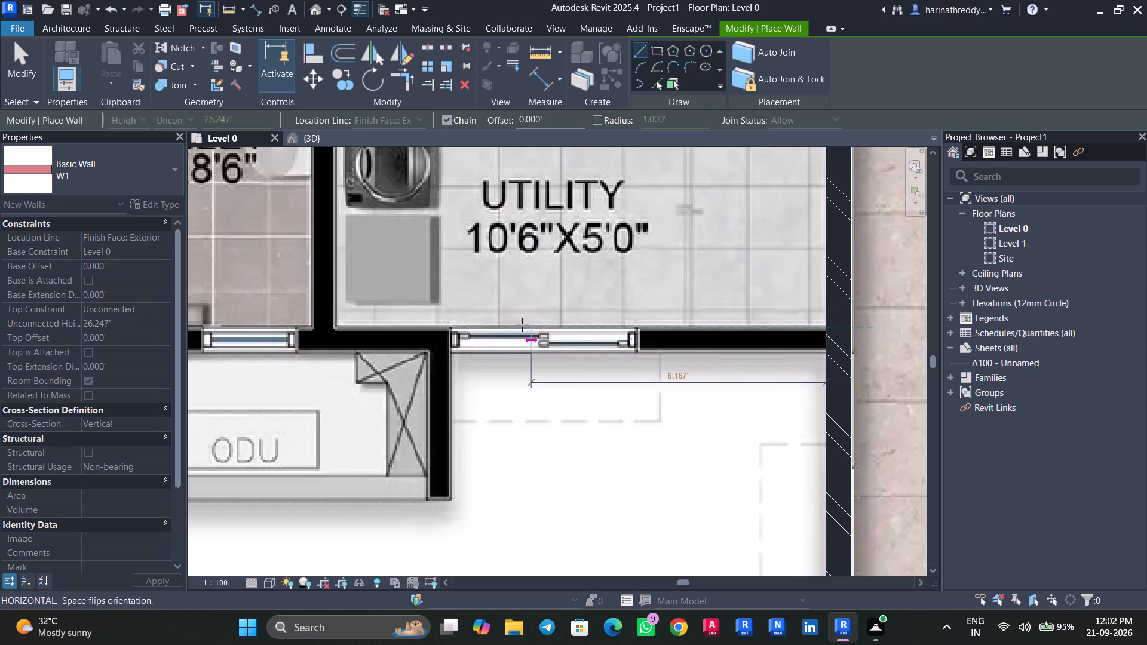
pyautogui.scroll(-1, 443, 317)
pyautogui.moveTo(431, 321); pyautogui.dragTo(438, 321, button='middle')
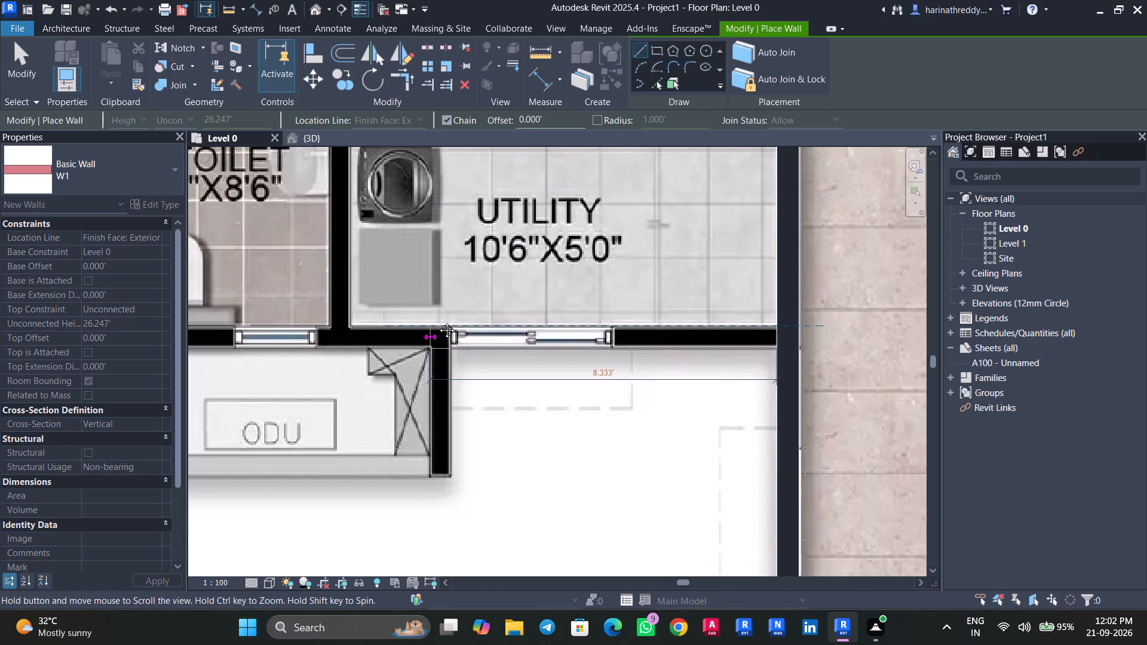
pyautogui.moveTo(438, 321); pyautogui.dragTo(569, 324, button='middle')
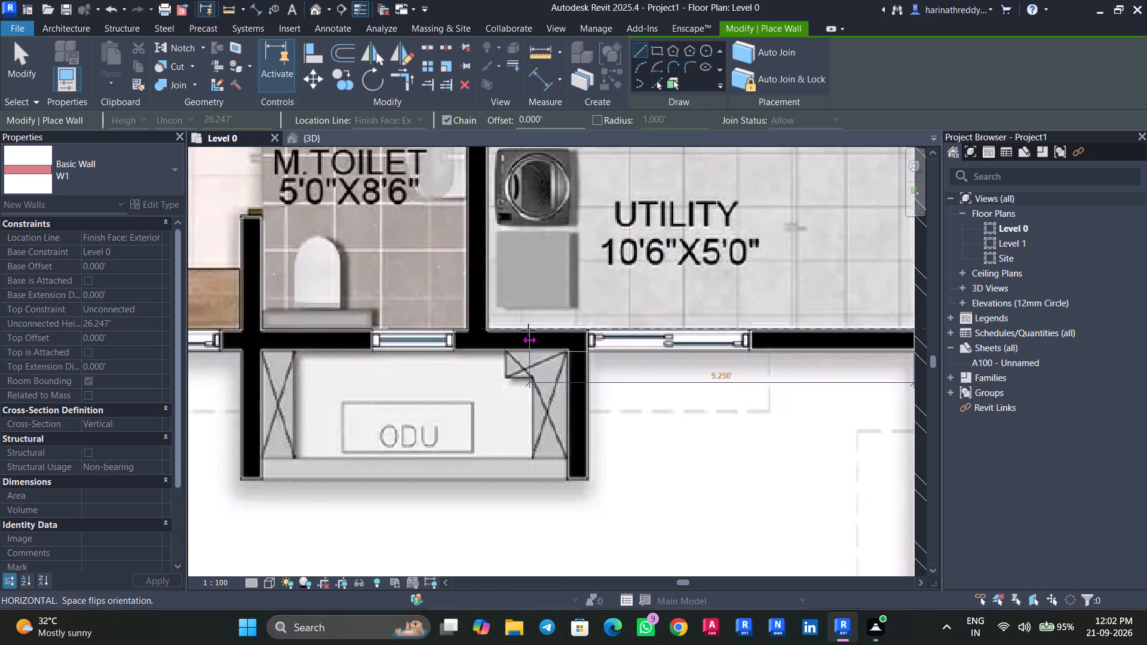
pyautogui.moveTo(511, 330); pyautogui.dragTo(677, 330, button='middle')
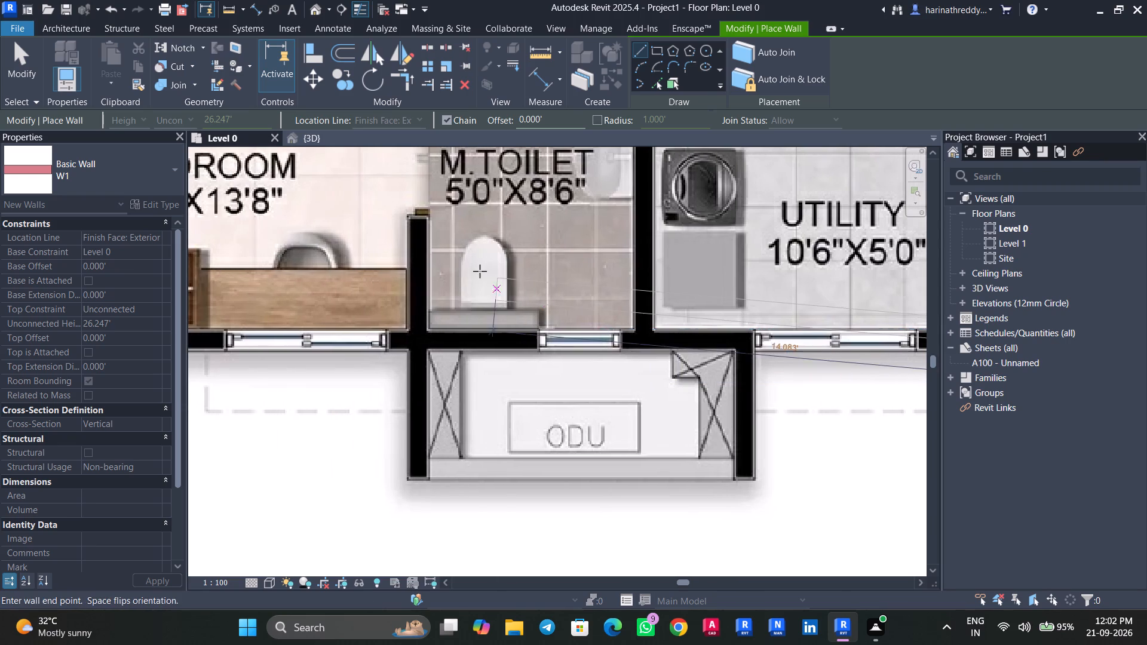
pyautogui.scroll(-2, 427, 316)
pyautogui.moveTo(433, 316); pyautogui.dragTo(950, 336, button='middle')
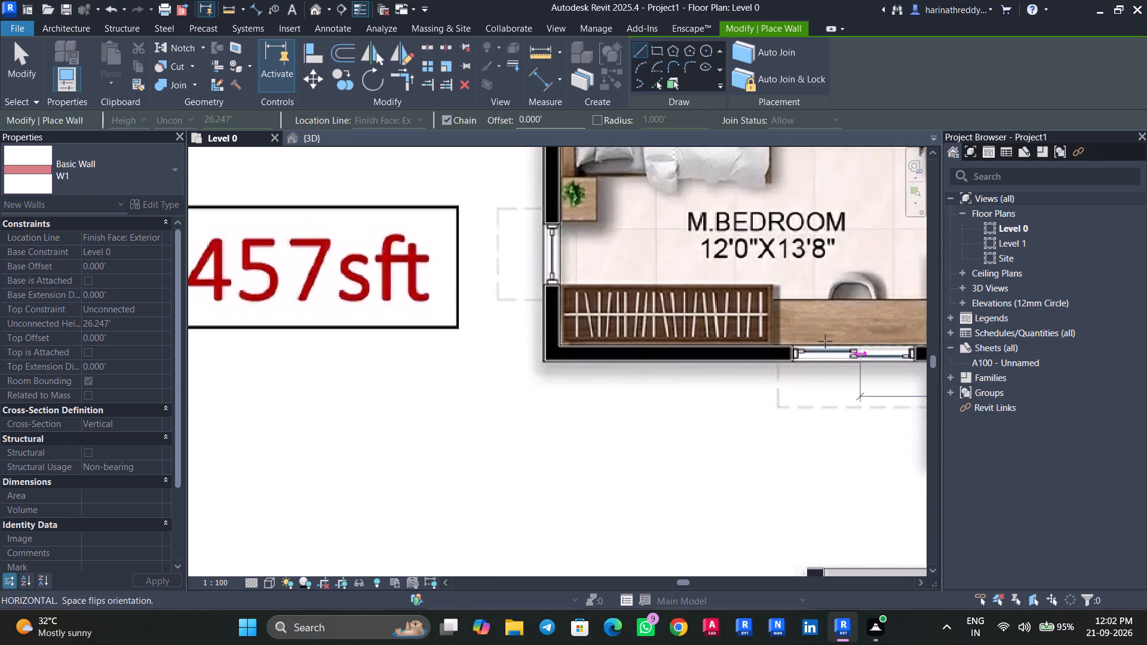
pyautogui.scroll(7, 548, 338)
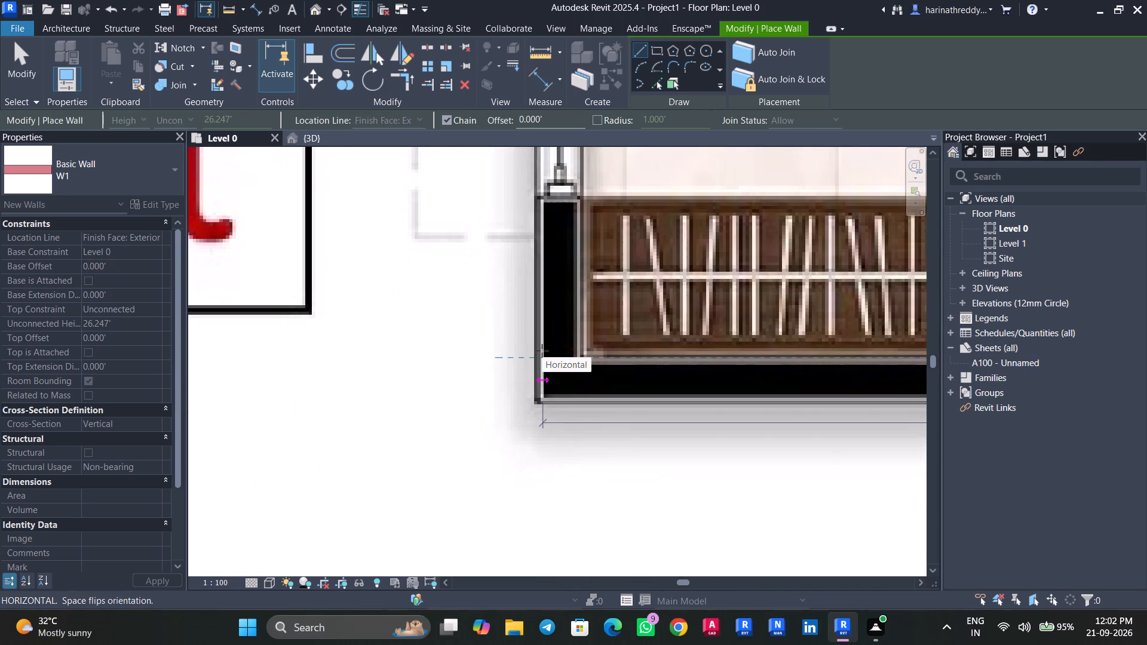
pyautogui.click(542, 351)
pyautogui.press('Escape')
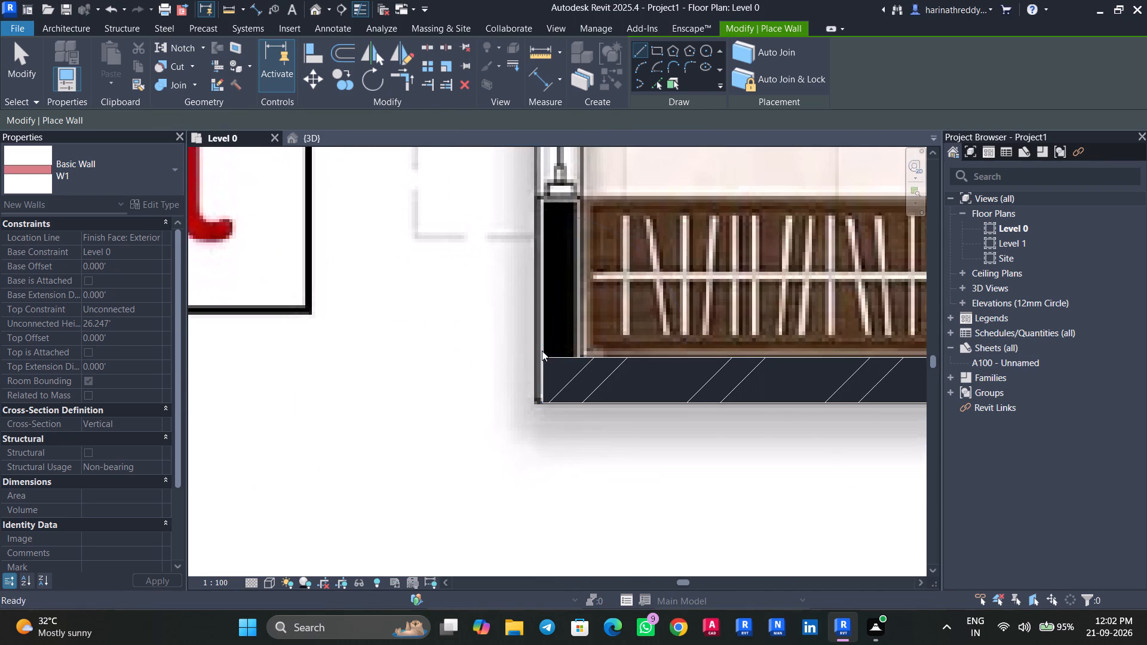
pyautogui.scroll(-4, 607, 374)
pyautogui.moveTo(608, 374); pyautogui.dragTo(461, 339, button='middle')
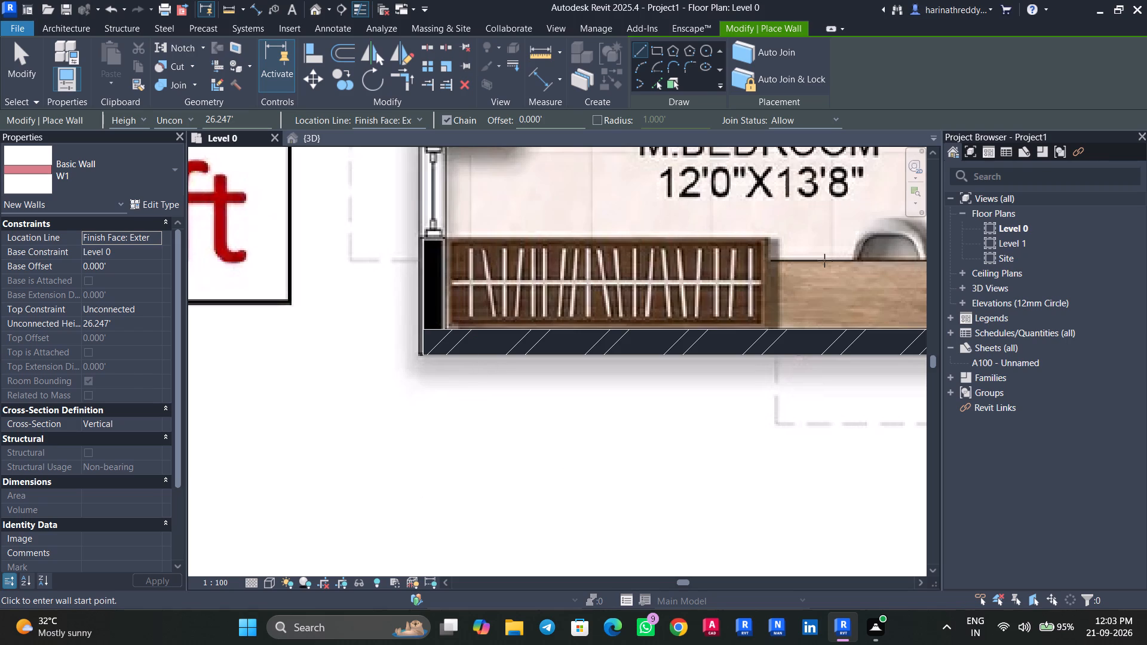
pyautogui.press('Escape')
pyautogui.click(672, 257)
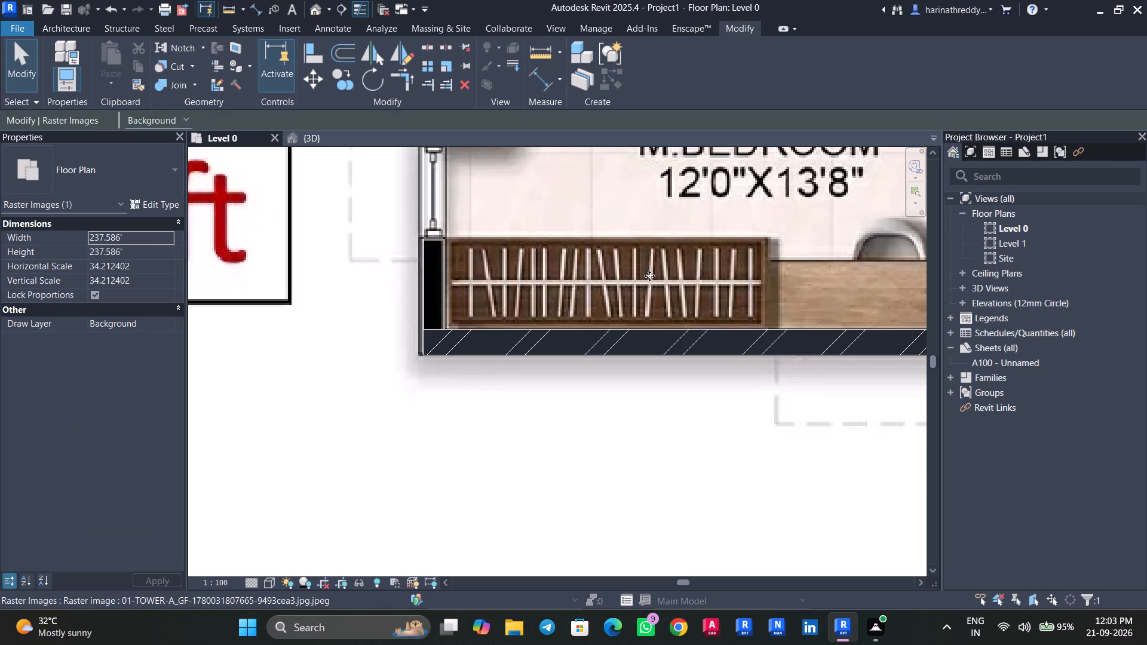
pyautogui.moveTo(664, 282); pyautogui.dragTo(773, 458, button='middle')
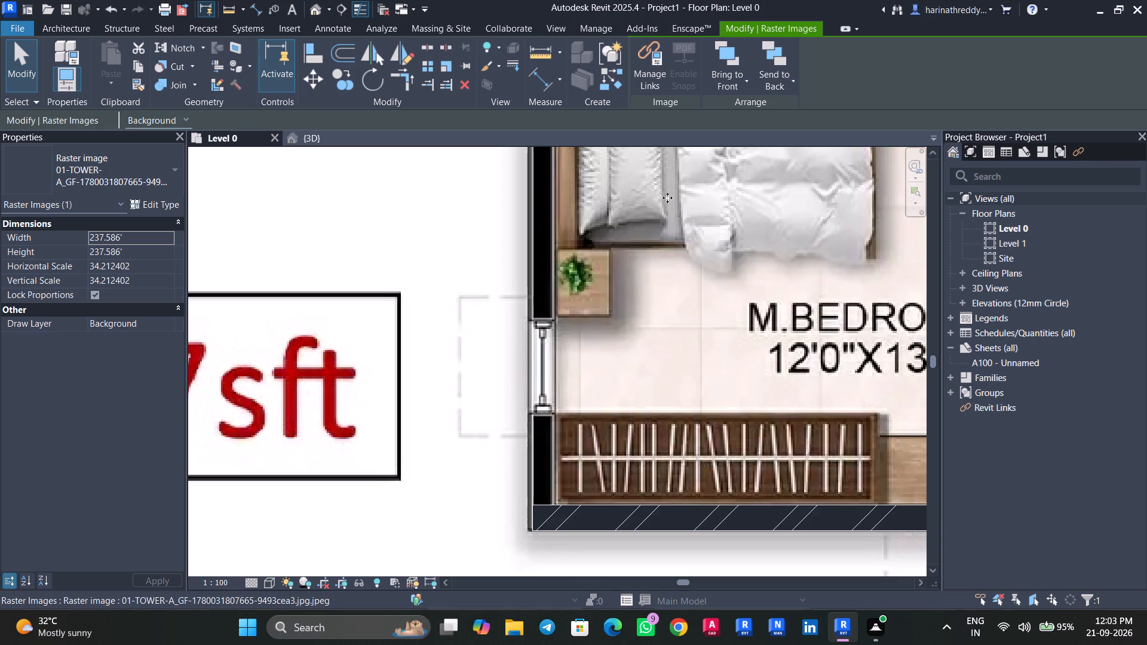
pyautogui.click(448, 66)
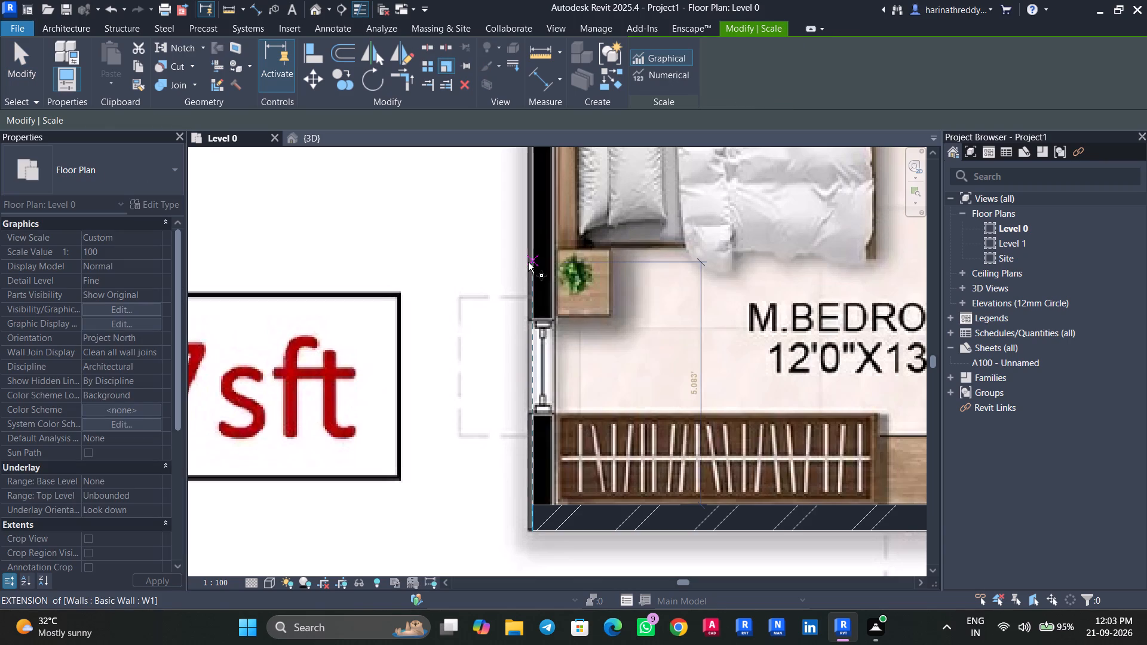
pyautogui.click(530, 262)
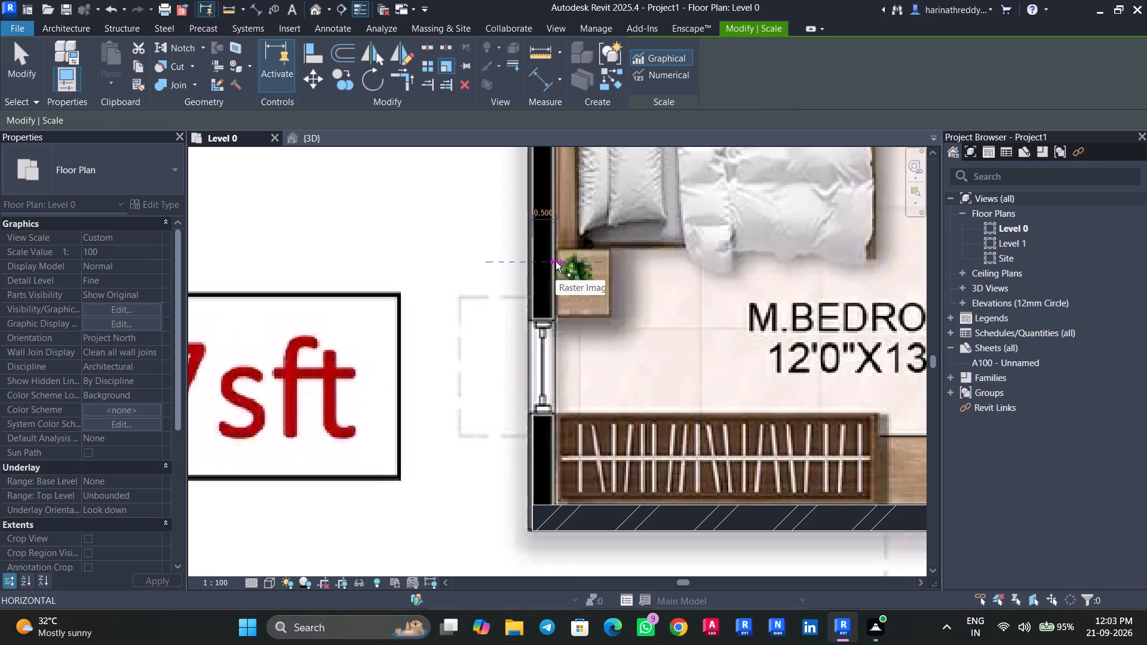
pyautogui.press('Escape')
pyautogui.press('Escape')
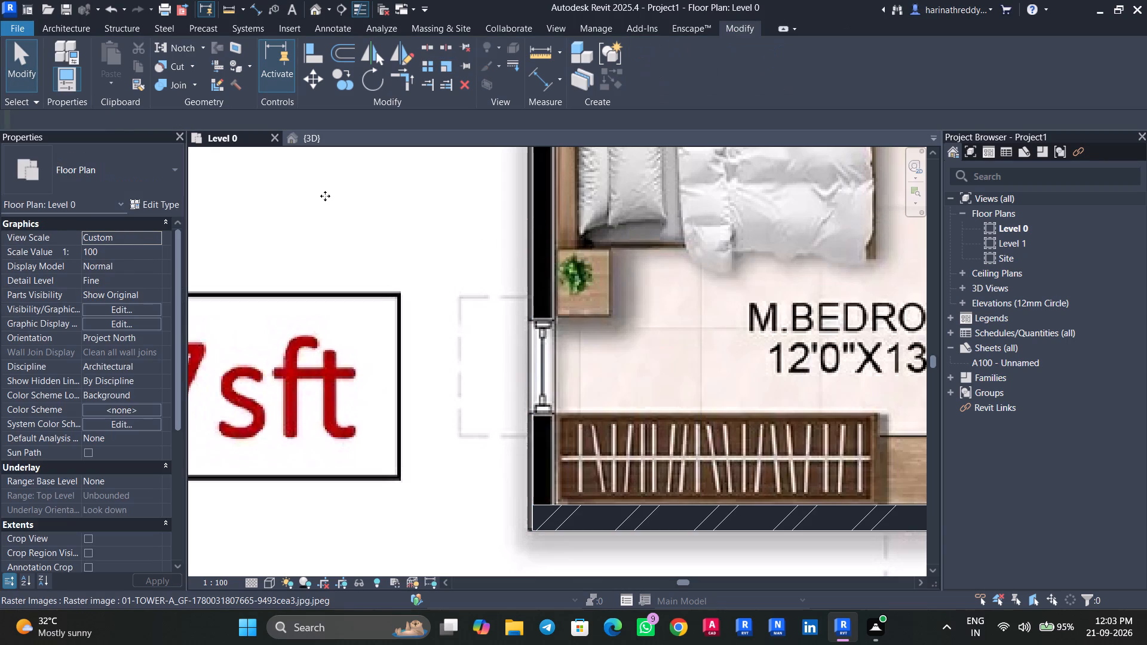
# Draw M.Bedroom's W1 outer side wall from the new wall's inner face at the wardrobe corner to the balcony corner, flipped outward.
pyautogui.write('WA')
pyautogui.scroll(-7, 421, 257)
pyautogui.moveTo(445, 251); pyautogui.dragTo(471, 351, button='middle')
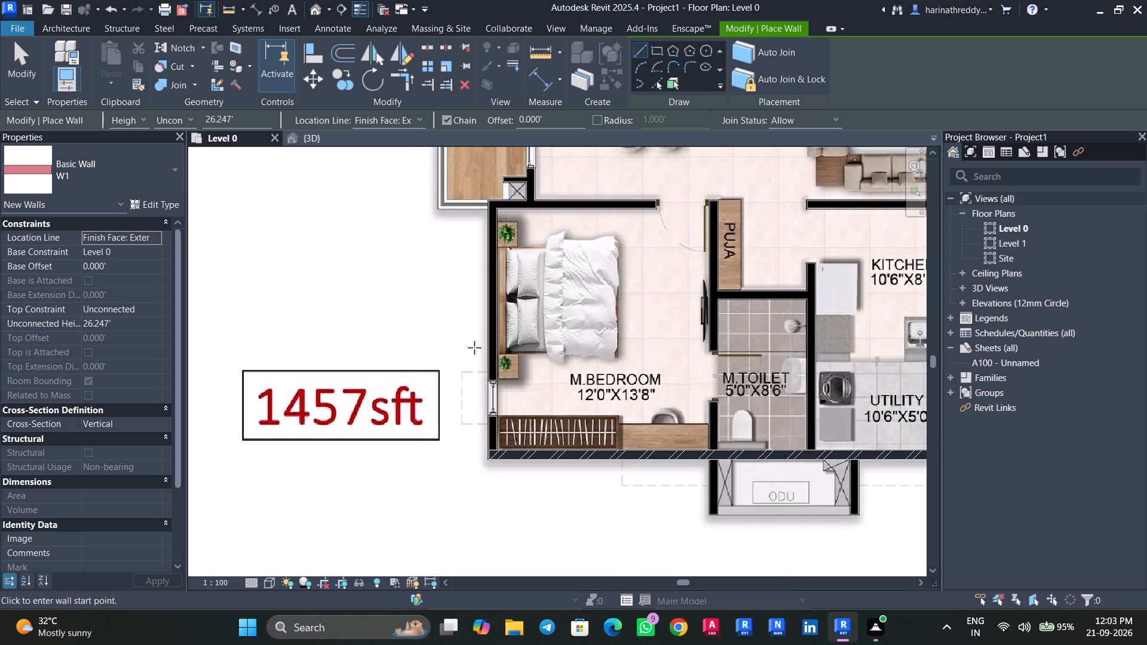
pyautogui.scroll(5, 508, 429)
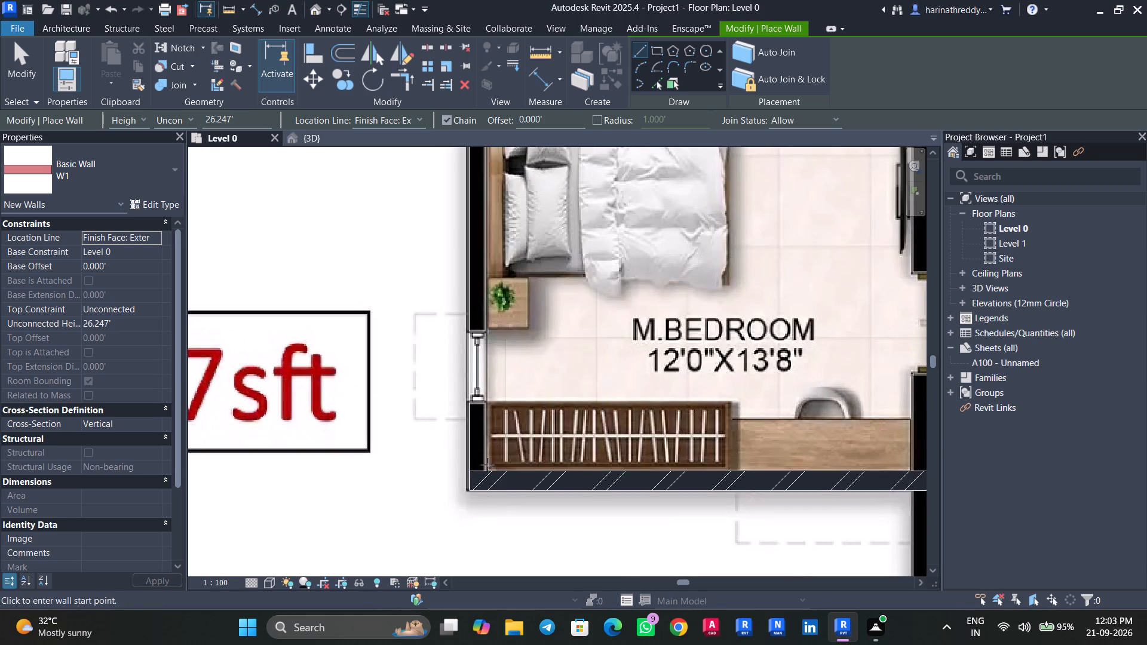
pyautogui.scroll(7, 487, 466)
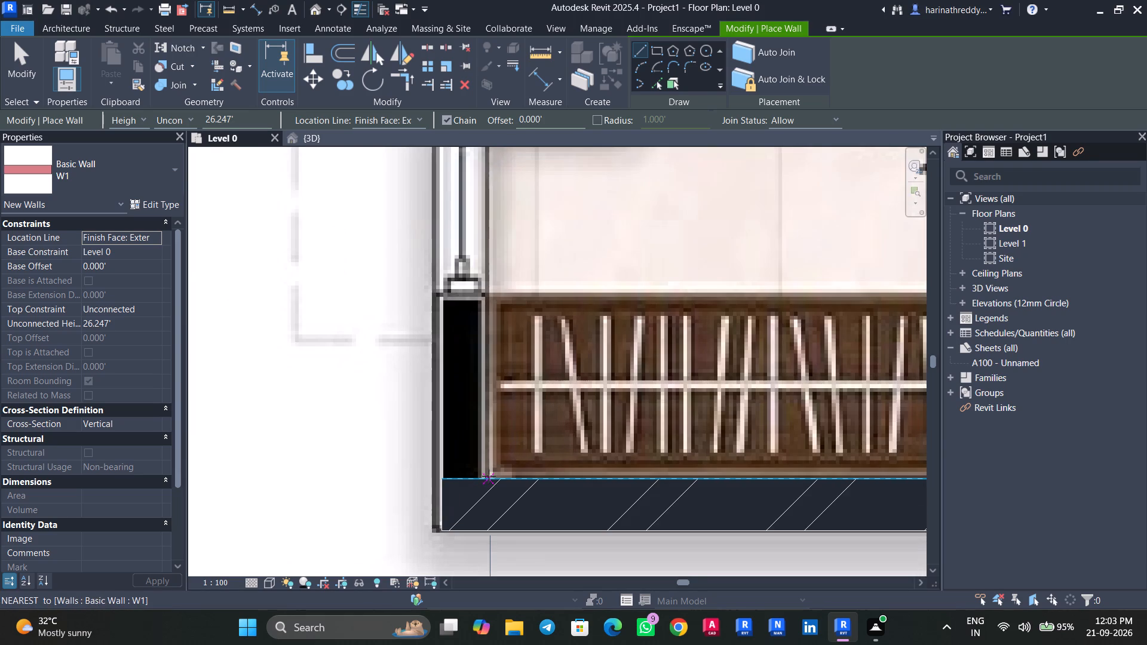
pyautogui.click(486, 473)
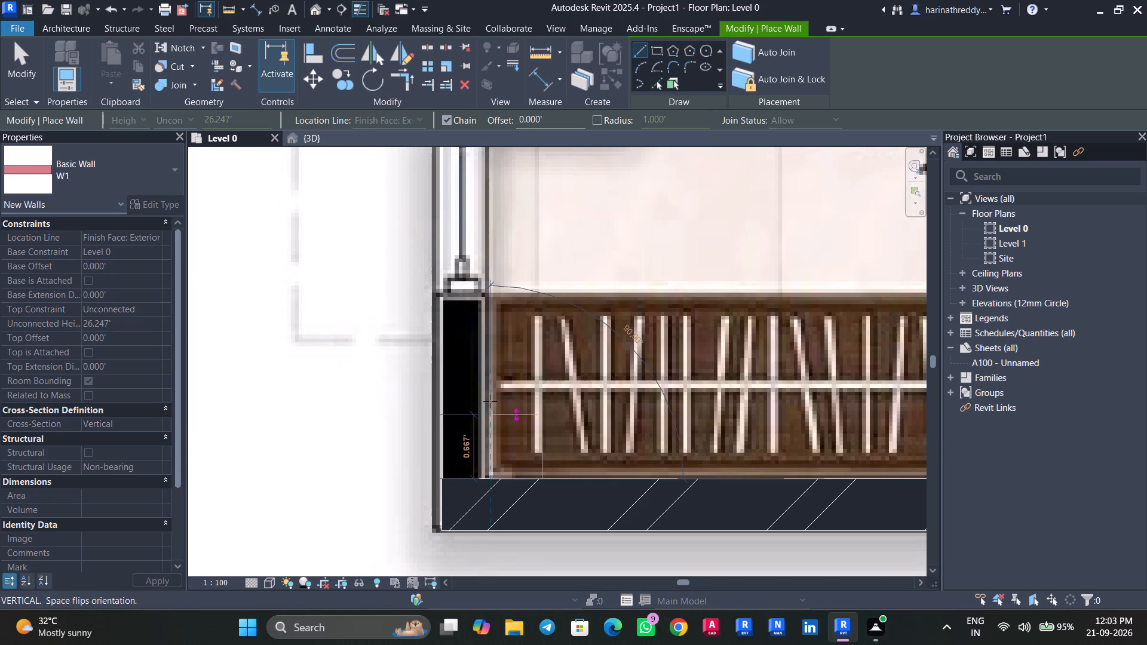
pyautogui.press('space')
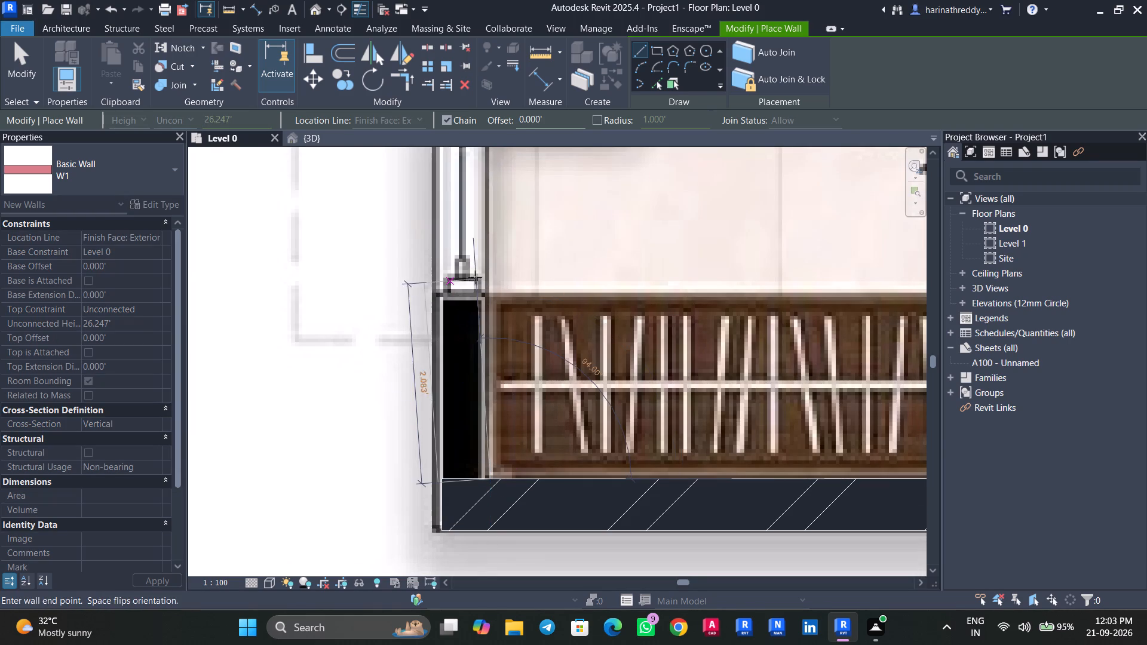
pyautogui.scroll(-4, 486, 251)
pyautogui.moveTo(486, 251); pyautogui.dragTo(492, 439, button='middle')
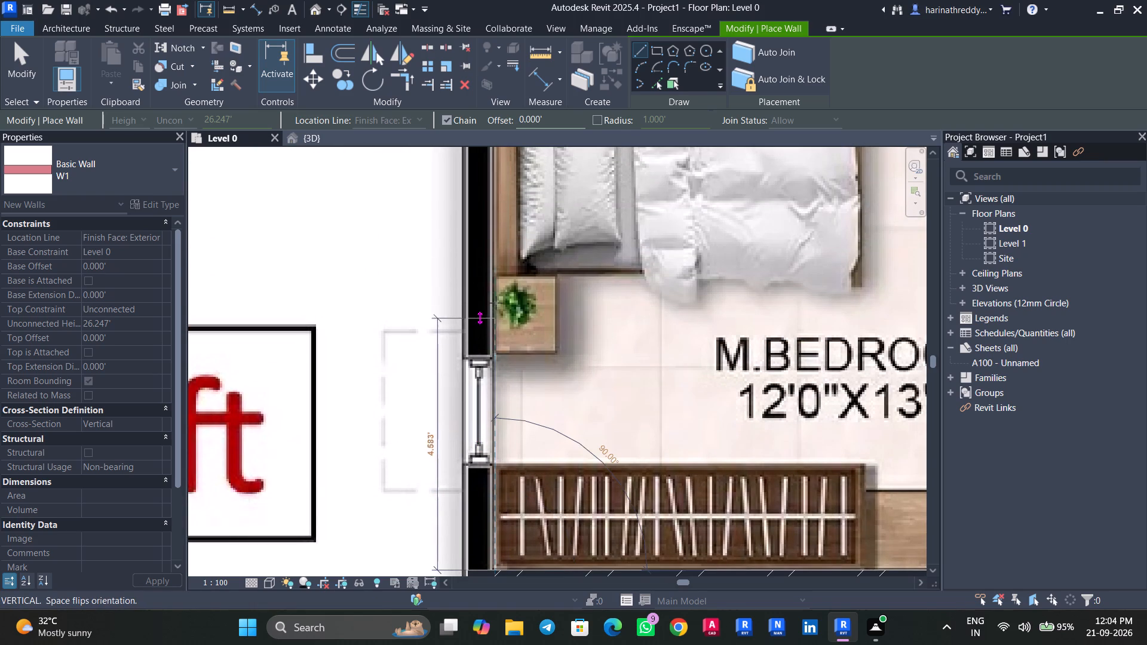
pyautogui.moveTo(490, 257); pyautogui.dragTo(490, 480, button='middle')
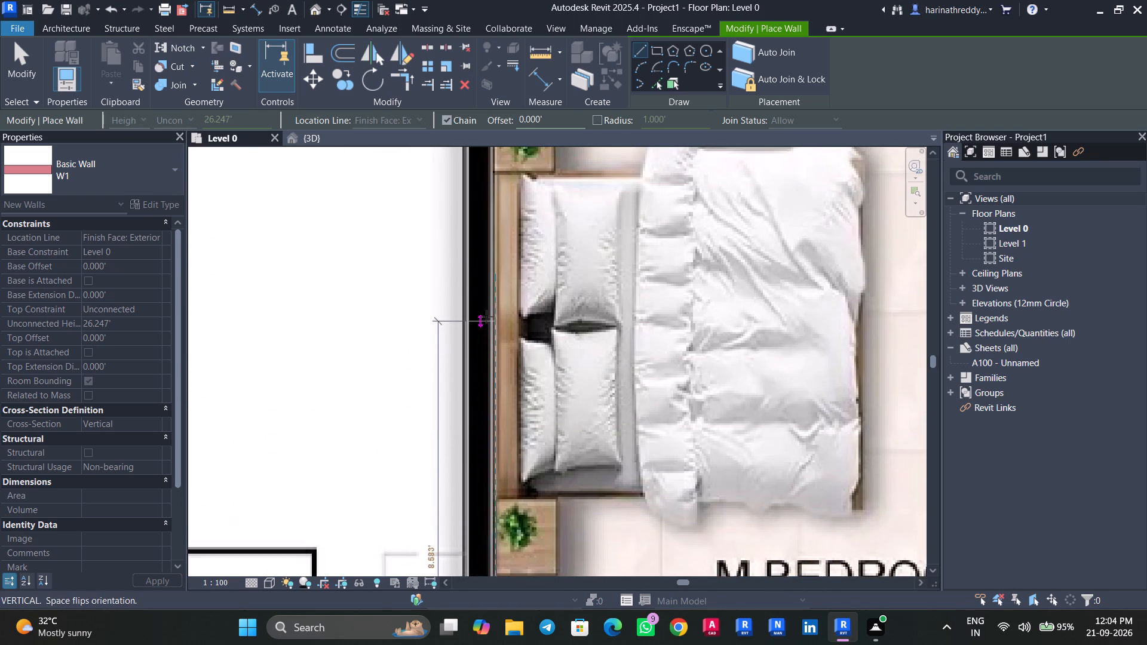
pyautogui.moveTo(486, 296); pyautogui.dragTo(487, 537, button='middle')
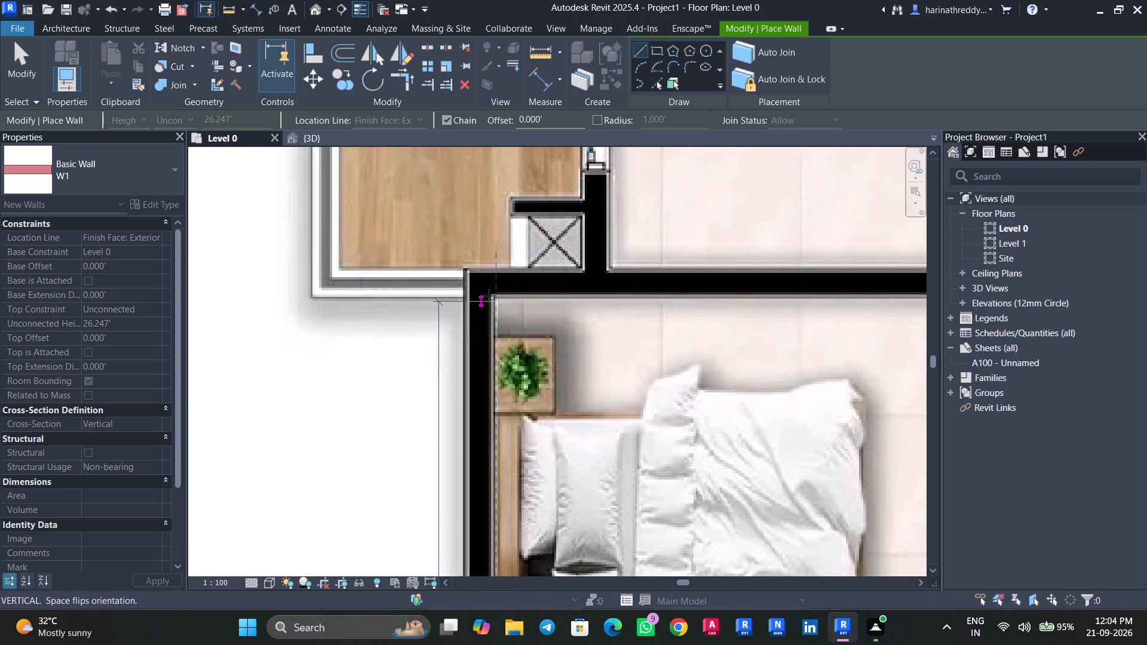
pyautogui.click(492, 270)
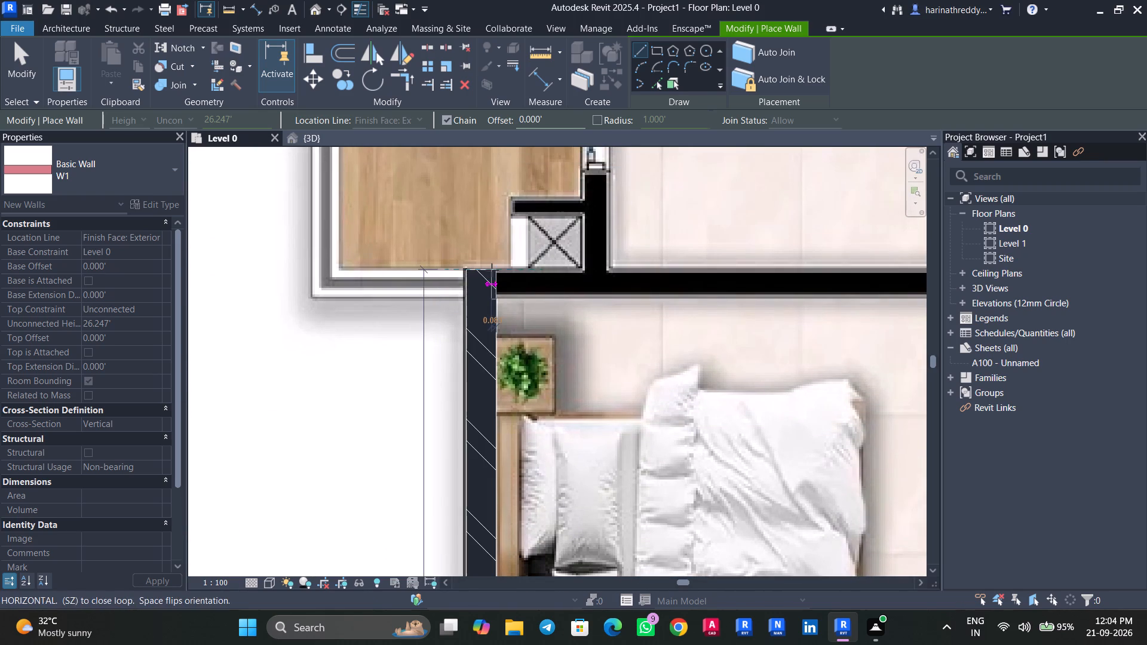
pyautogui.press('Escape')
# Draw a W1 wall about 14.2 ft long between M.Bedroom and M.Toilet, from the outer wall to Puja's far end, flipped toward M.Bedroom.
pyautogui.scroll(-7, 508, 290)
pyautogui.scroll(-5, 572, 326)
pyautogui.moveTo(579, 339); pyautogui.dragTo(474, 312, button='middle')
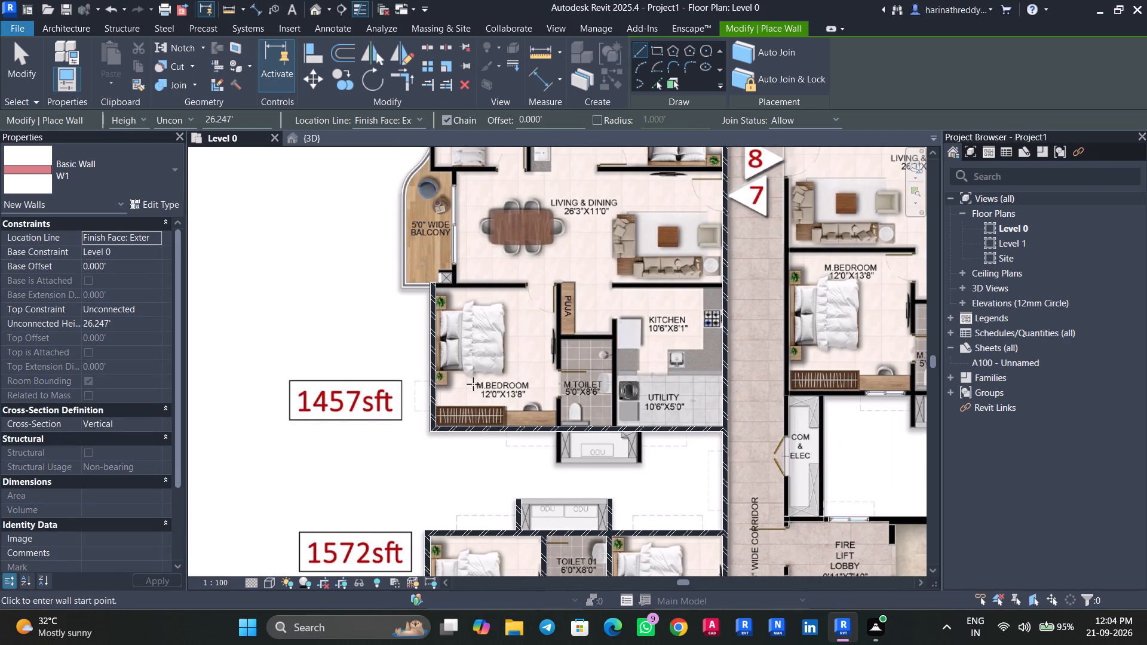
pyautogui.scroll(6, 470, 367)
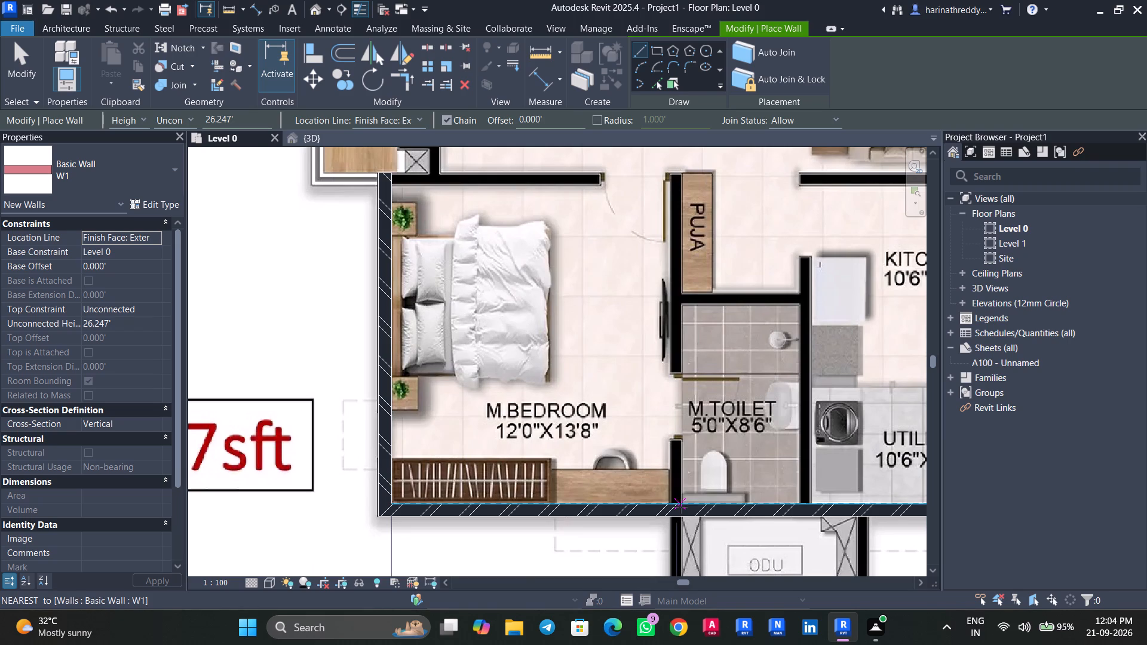
pyautogui.scroll(7, 680, 506)
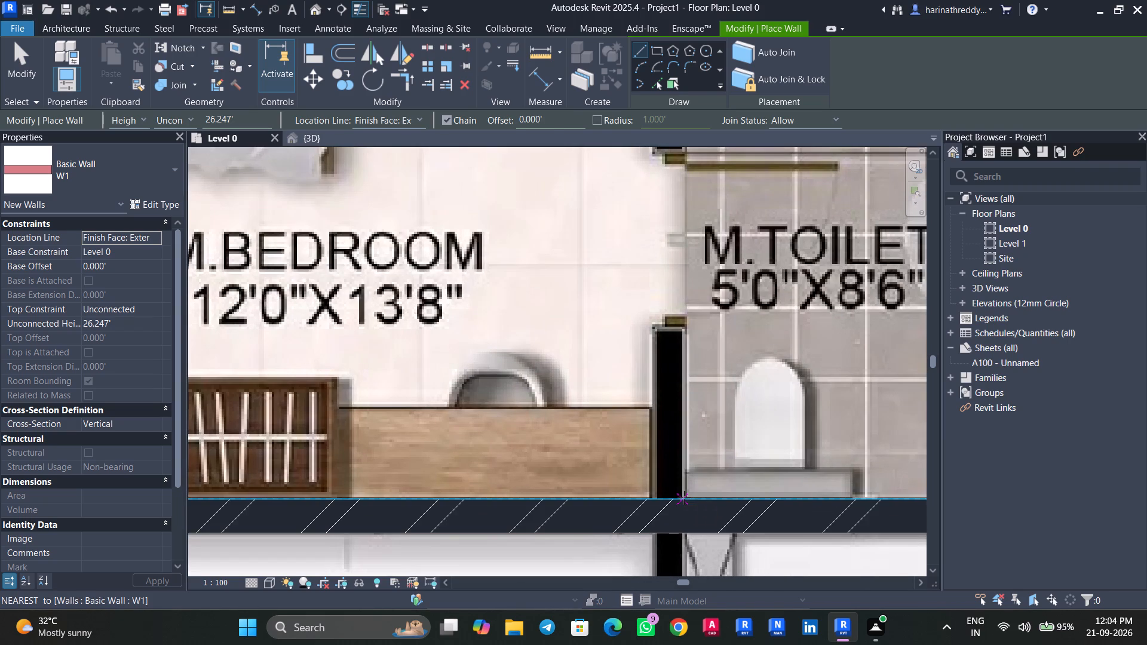
pyautogui.click(684, 497)
pyautogui.press('space')
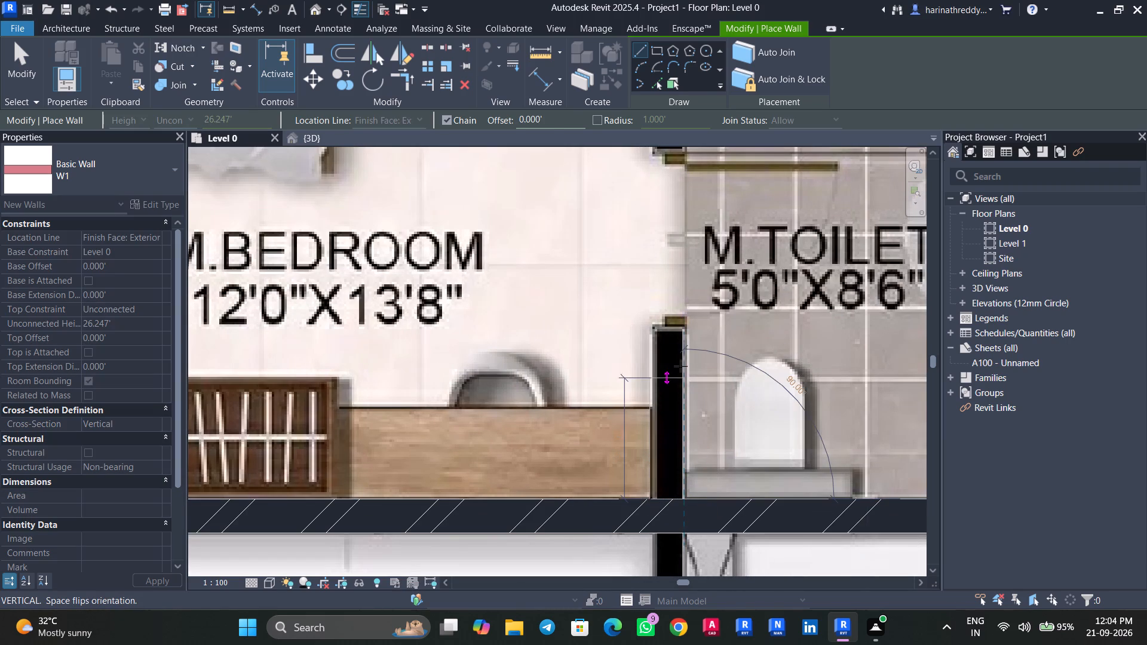
pyautogui.moveTo(689, 217); pyautogui.dragTo(691, 248, button='middle')
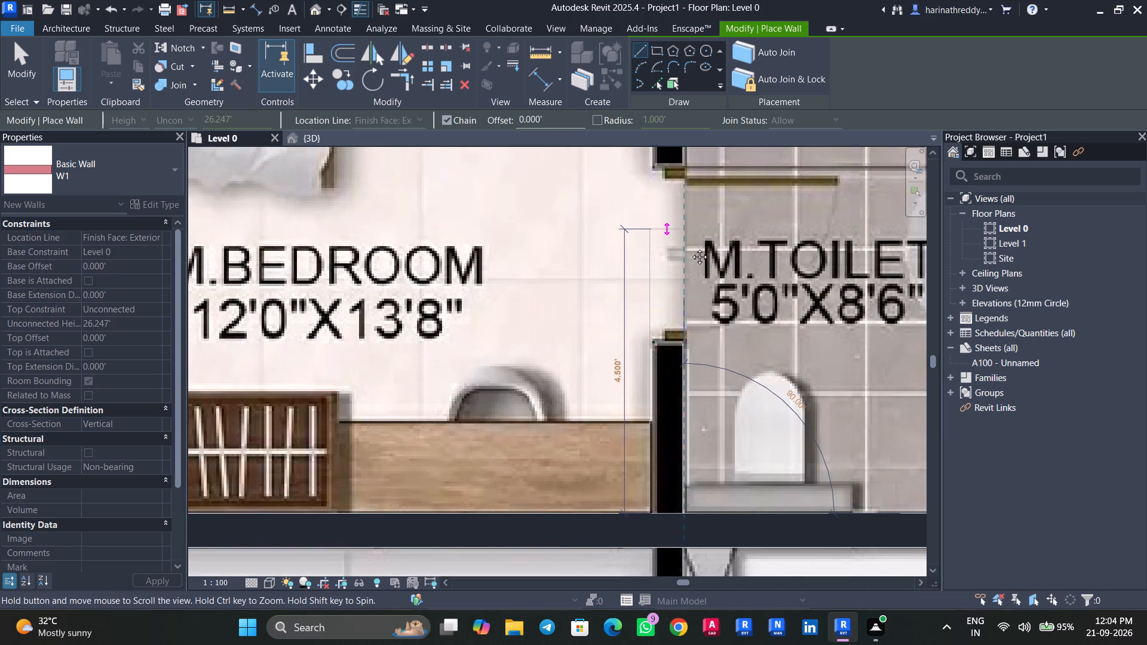
pyautogui.moveTo(691, 248); pyautogui.dragTo(694, 405, button='middle')
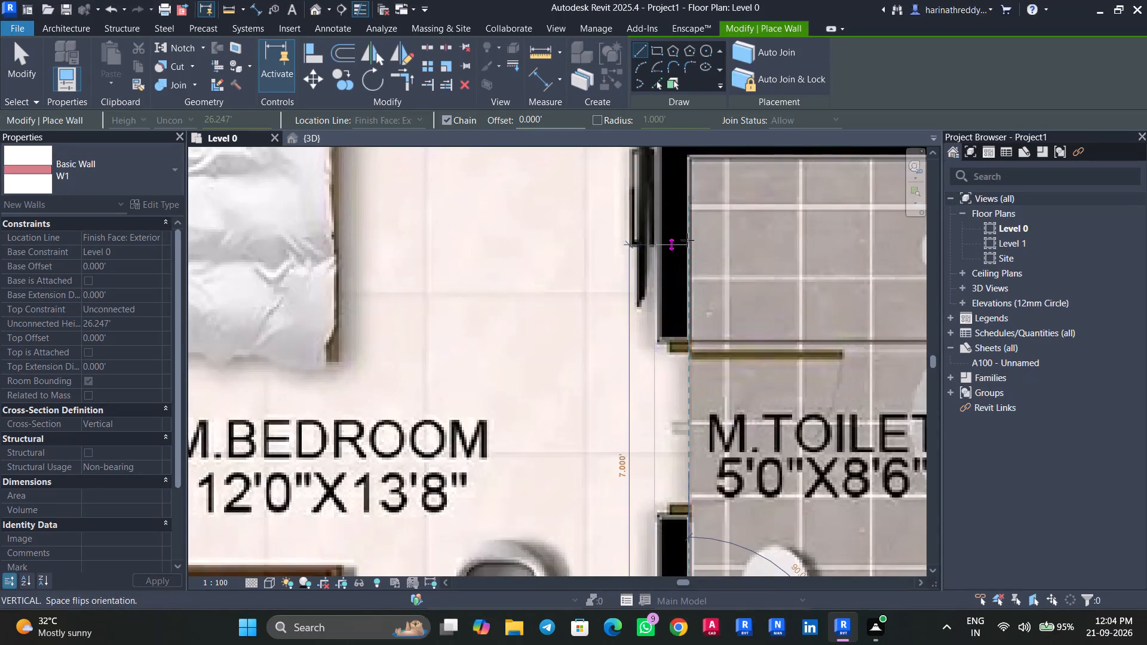
pyautogui.moveTo(687, 237); pyautogui.dragTo(703, 426, button='middle')
pyautogui.moveTo(700, 287); pyautogui.dragTo(704, 312, button='middle')
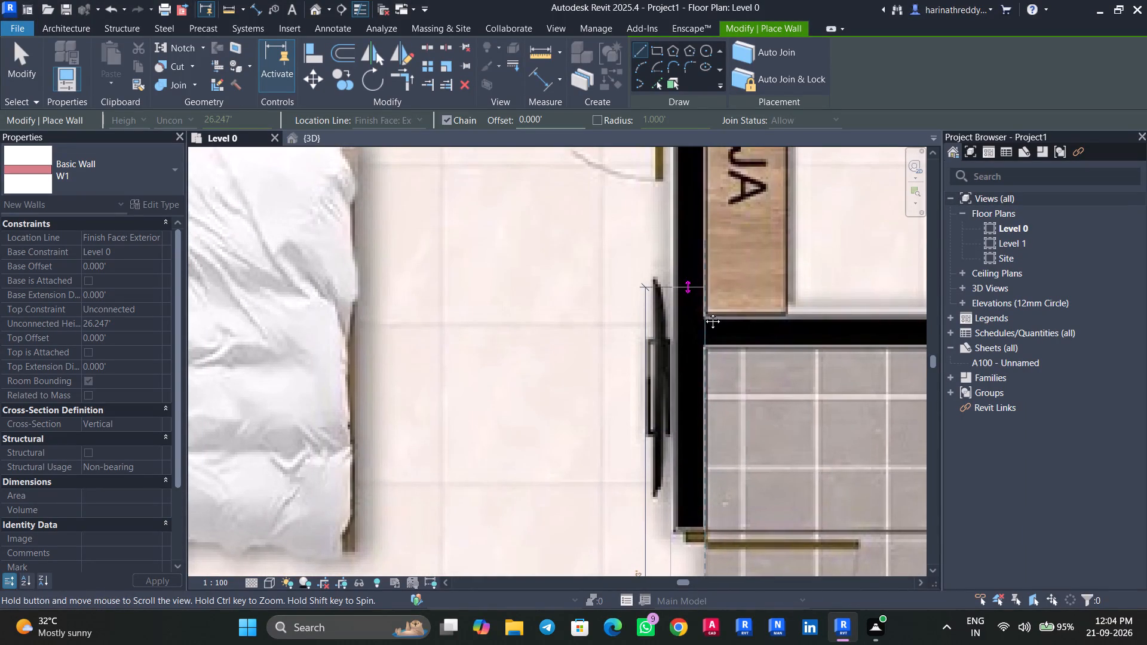
pyautogui.moveTo(704, 312); pyautogui.dragTo(701, 550, button='middle')
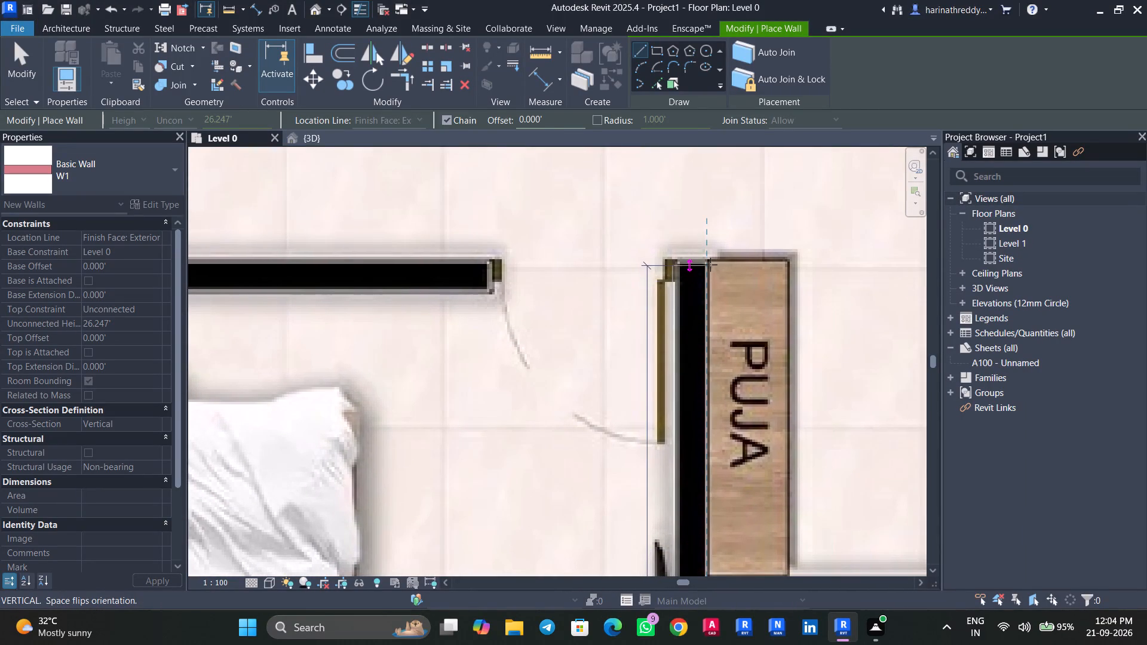
pyautogui.click(710, 261)
pyautogui.press('Escape')
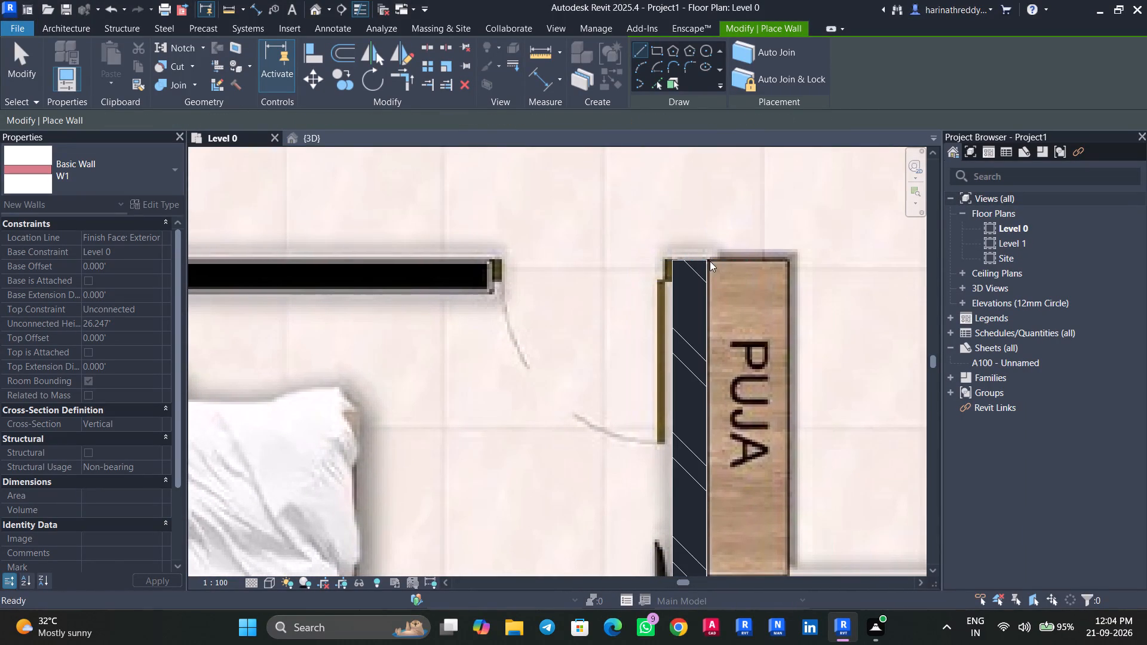
pyautogui.press('Escape')
# Nudge the wall between M.Bedroom and M.Toilet one increment toward M.Toilet to match the plan image.
pyautogui.click(685, 325)
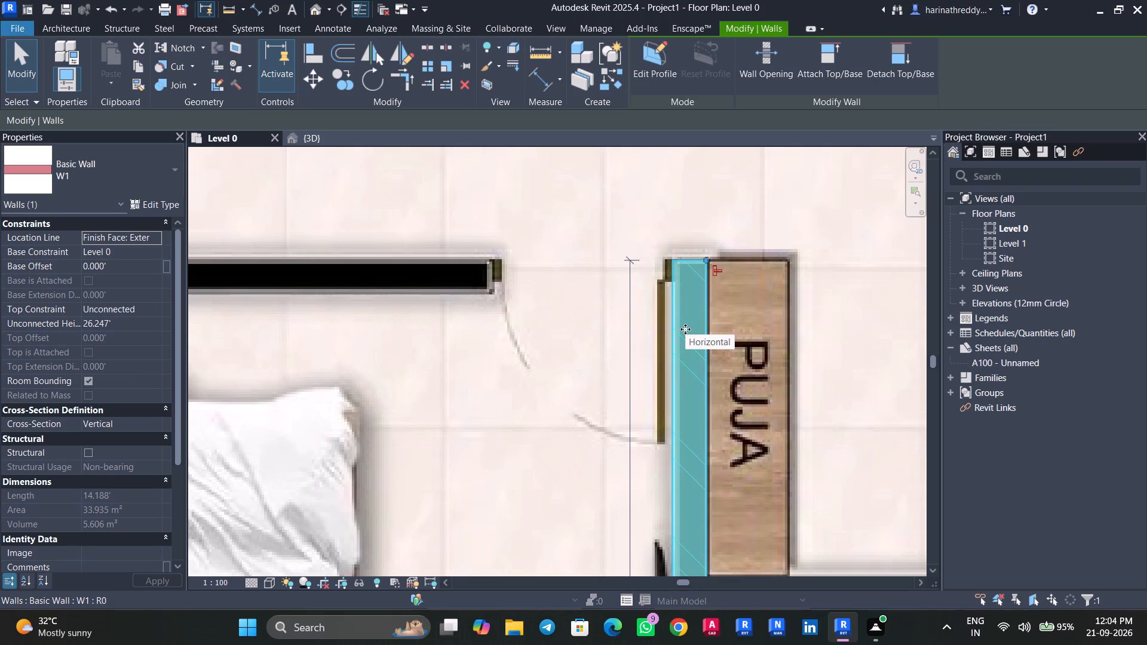
pyautogui.press('Right')
pyautogui.press('Escape')
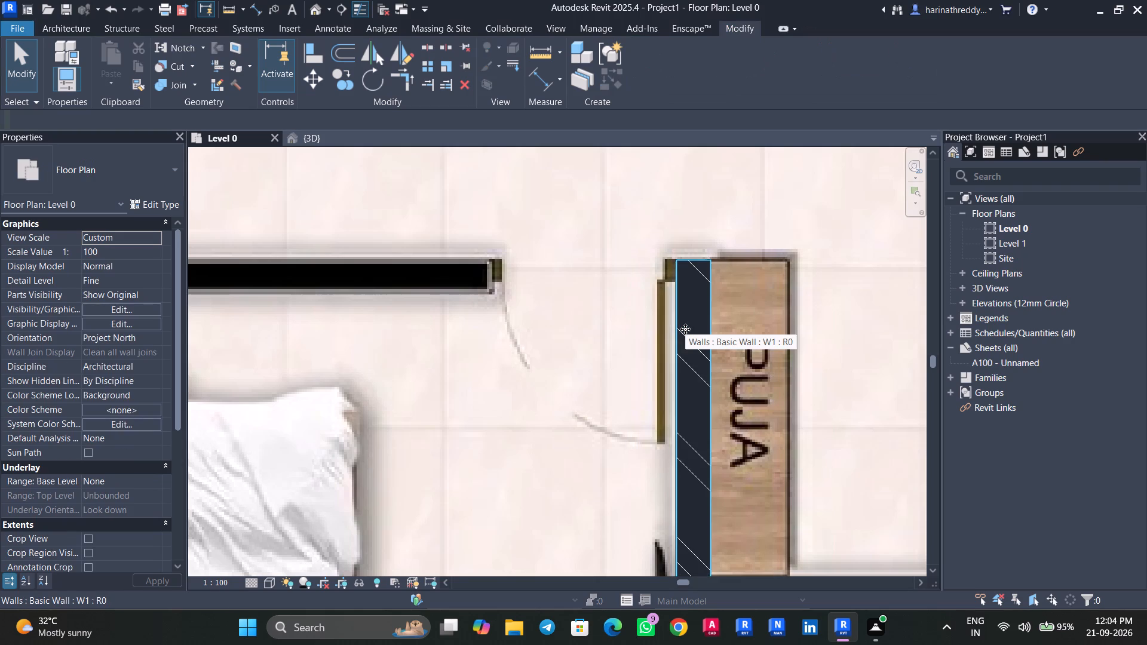
# Draw a W1 wall about 12 ft long between M.Bedroom and Living & Dining, from the outer side wall to the Puja-side wall's end.
pyautogui.scroll(-5, 492, 325)
pyautogui.moveTo(492, 325); pyautogui.dragTo(705, 322, button='middle')
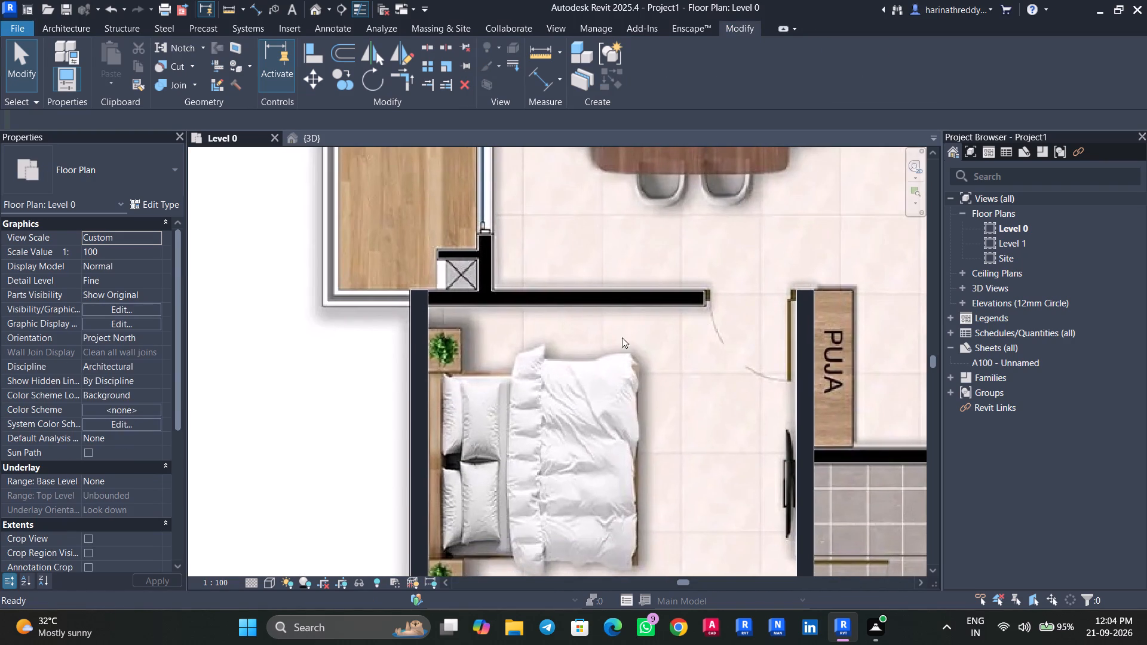
pyautogui.press('w')
pyautogui.press('a')
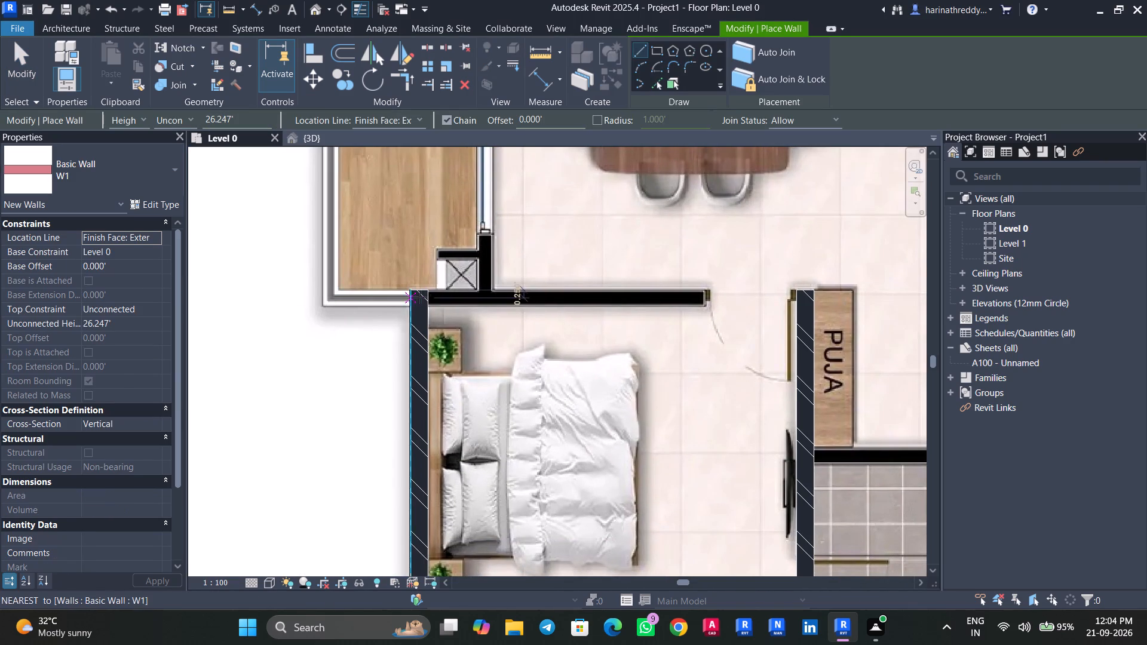
pyautogui.click(431, 290)
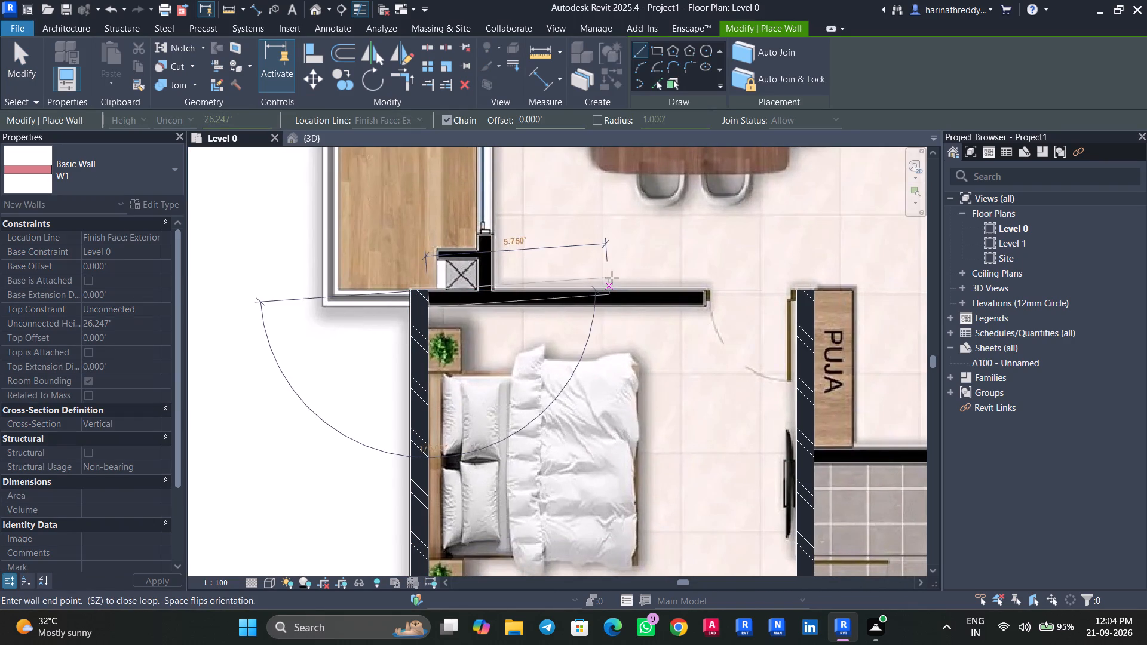
pyautogui.click(799, 290)
pyautogui.press('Escape')
# Draw a W1 wall between M.Toilet and Utility from the outer wall to its free end beside the Kitchen fridge, flipped toward M.Toilet.
pyautogui.scroll(-3, 795, 307)
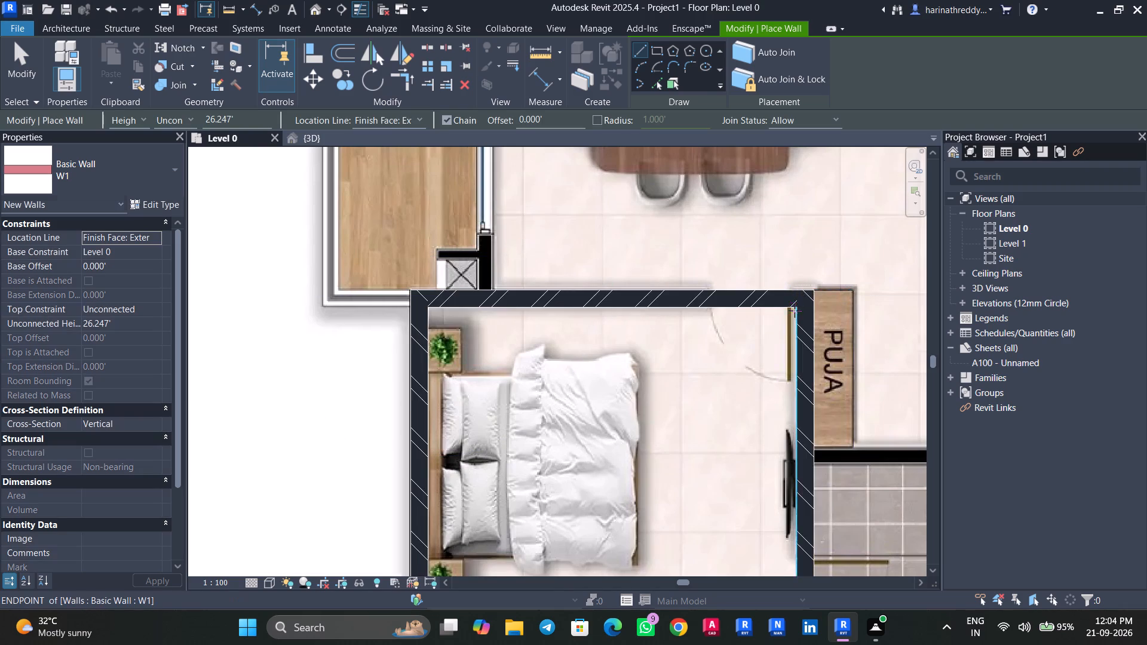
pyautogui.scroll(-3, 795, 311)
pyautogui.moveTo(806, 331); pyautogui.dragTo(768, 334, button='middle')
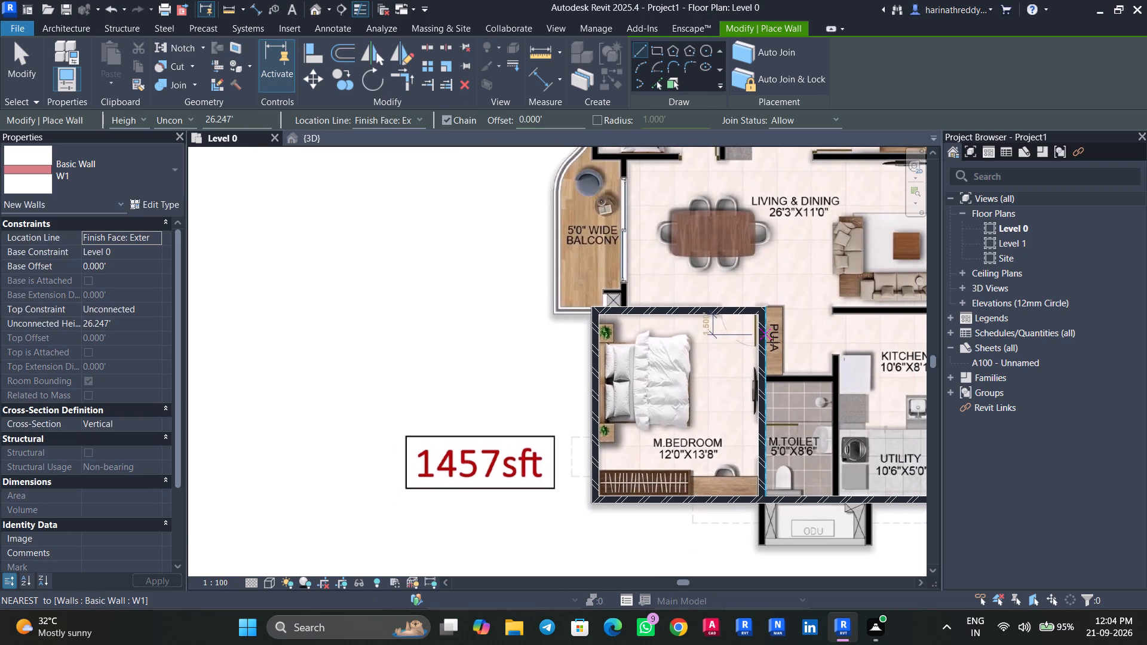
pyautogui.scroll(7, 815, 394)
pyautogui.moveTo(812, 394); pyautogui.dragTo(541, 228, button='middle')
pyautogui.scroll(1, 541, 228)
pyautogui.scroll(-2, 543, 242)
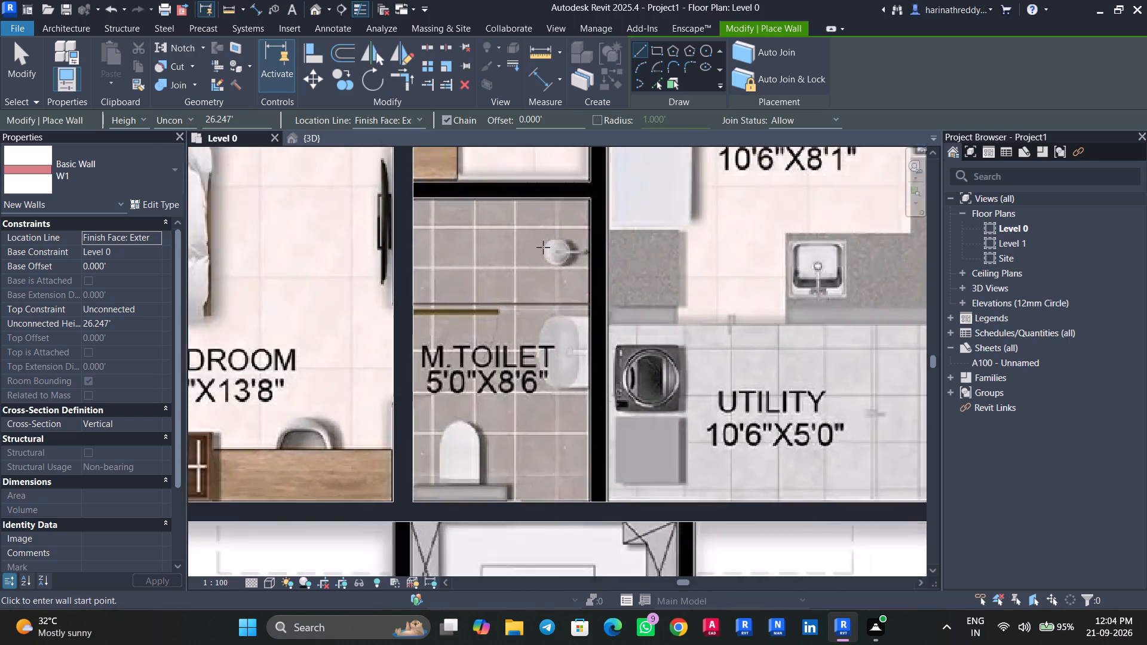
pyautogui.scroll(-3, 543, 247)
pyautogui.scroll(-1, 617, 363)
pyautogui.scroll(6, 617, 363)
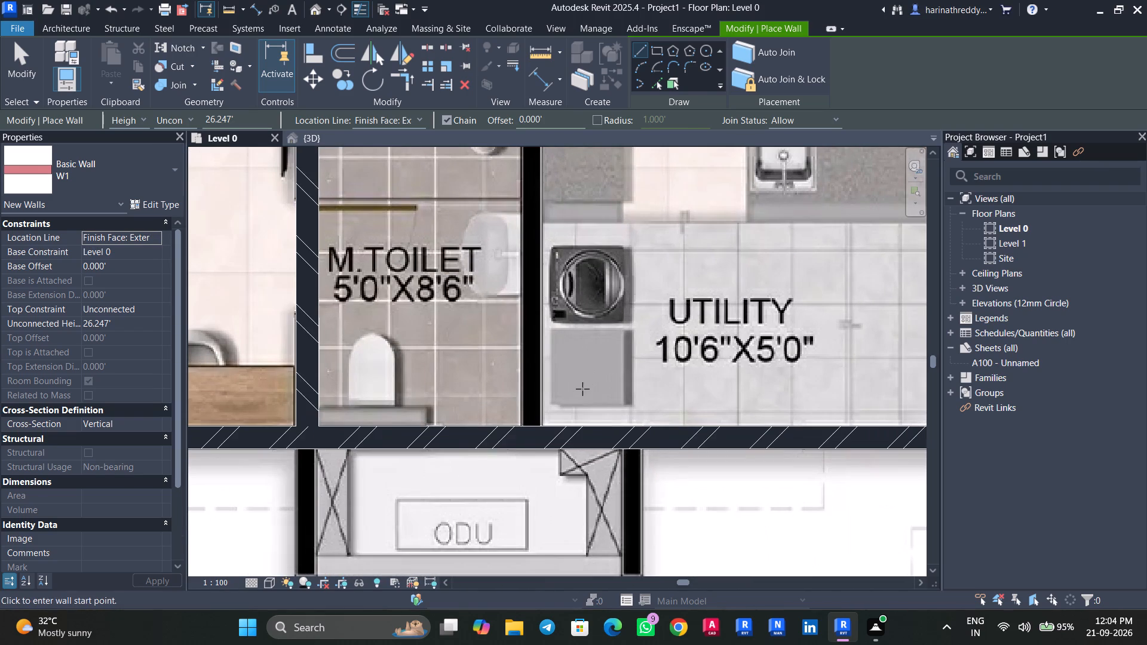
pyautogui.write('WA')
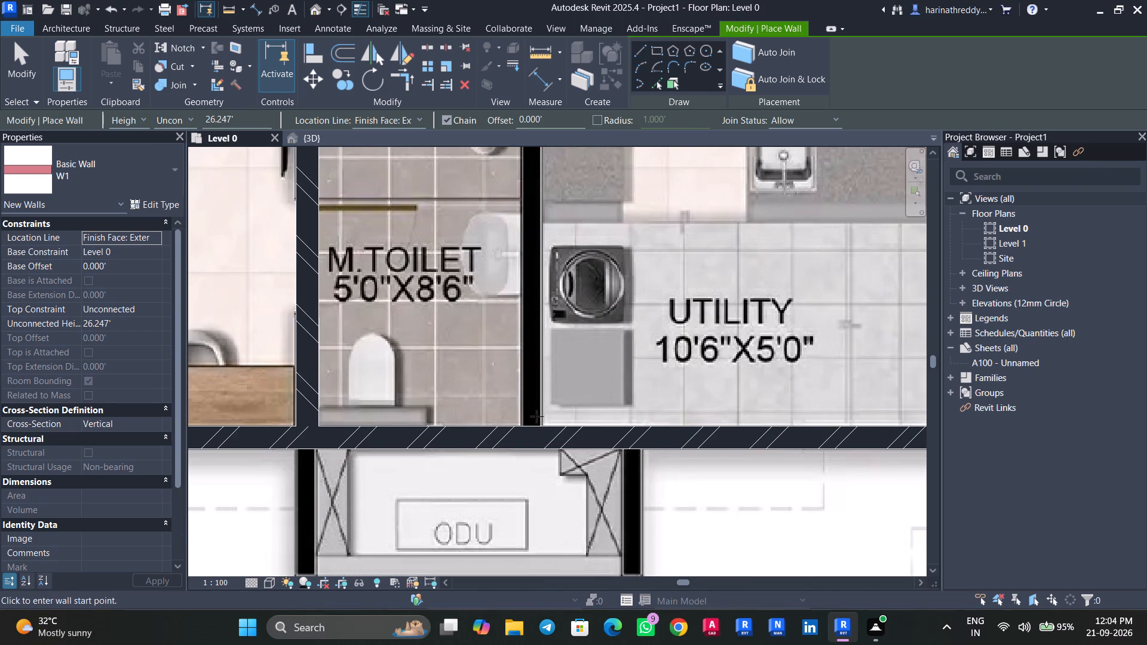
pyautogui.click(541, 425)
pyautogui.press('space')
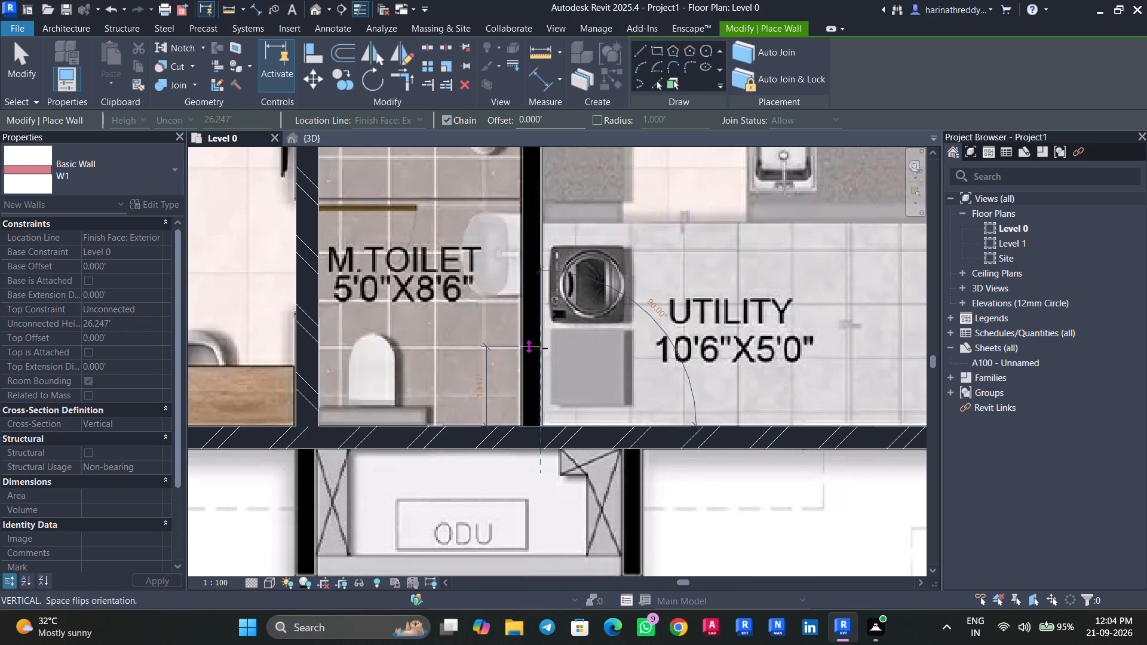
pyautogui.moveTo(544, 213); pyautogui.dragTo(599, 461, button='middle')
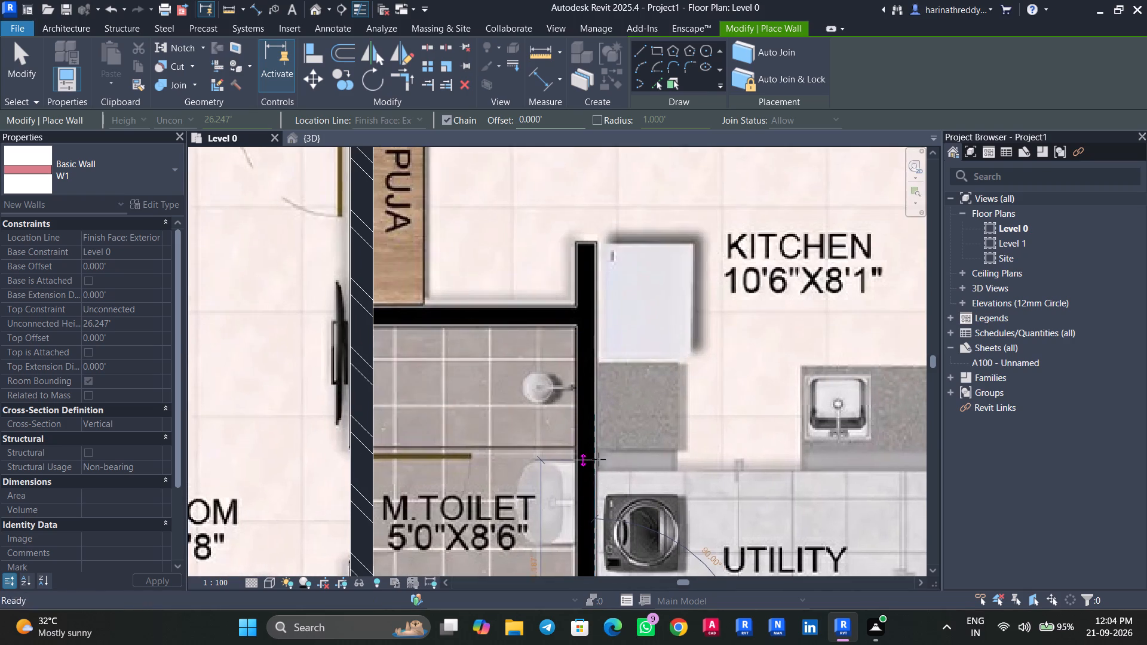
pyautogui.click(596, 242)
pyautogui.press('Escape')
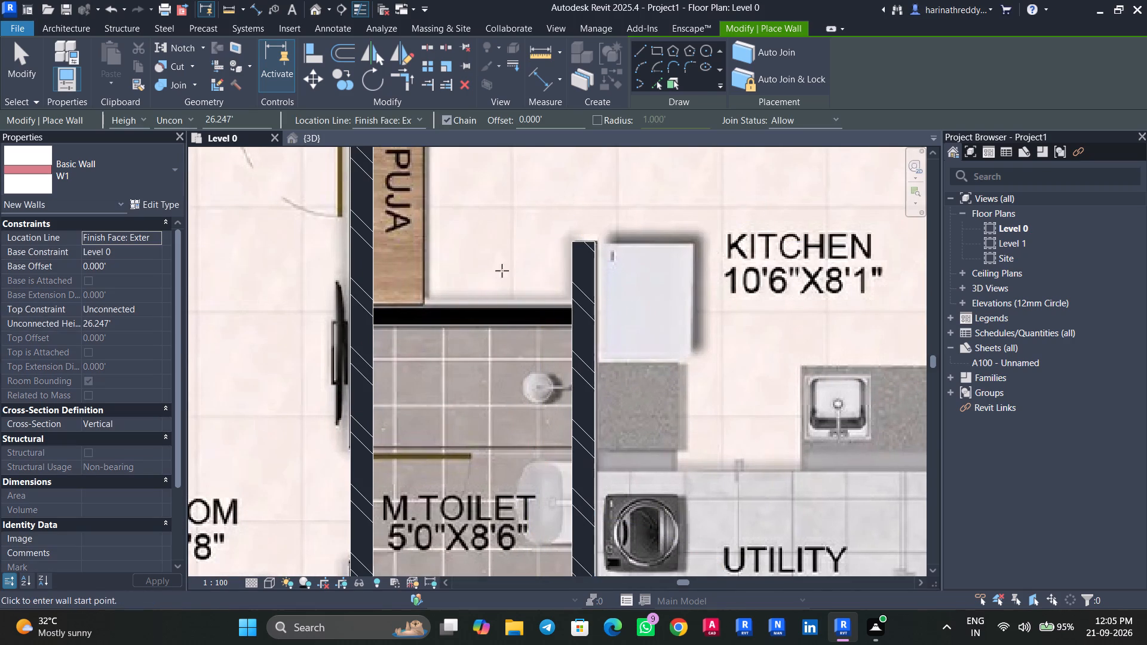
# Draw a W1 wall between Puja and M.Toilet, from the M.Bedroom-side wall to the Kitchen-side wall.
pyautogui.click(374, 305)
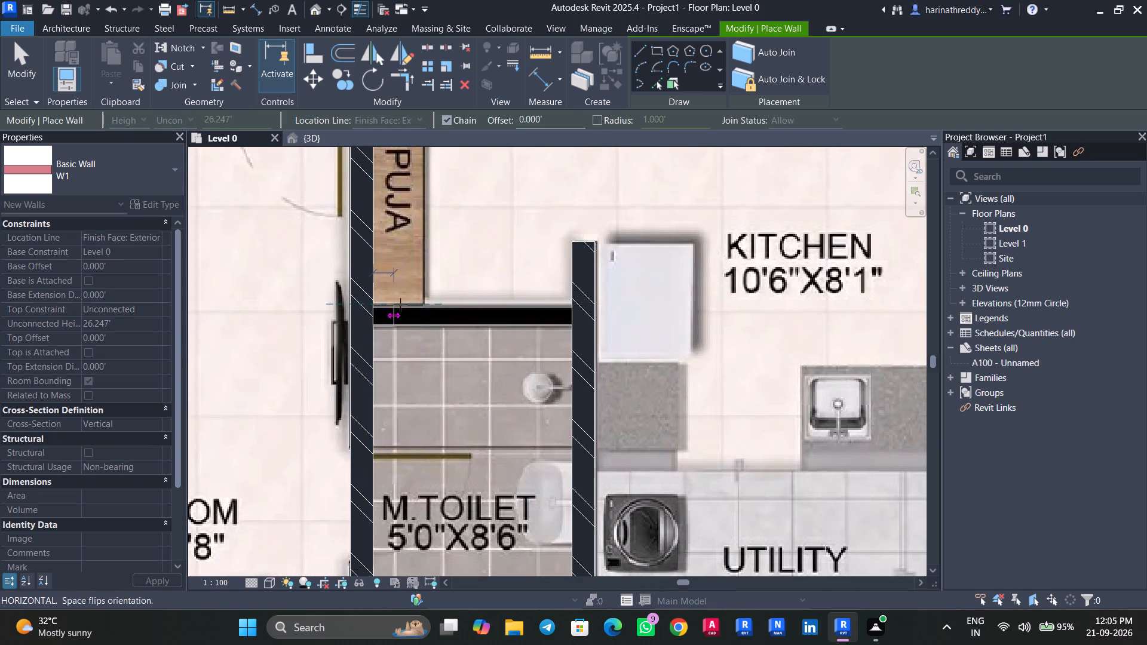
pyautogui.click(571, 305)
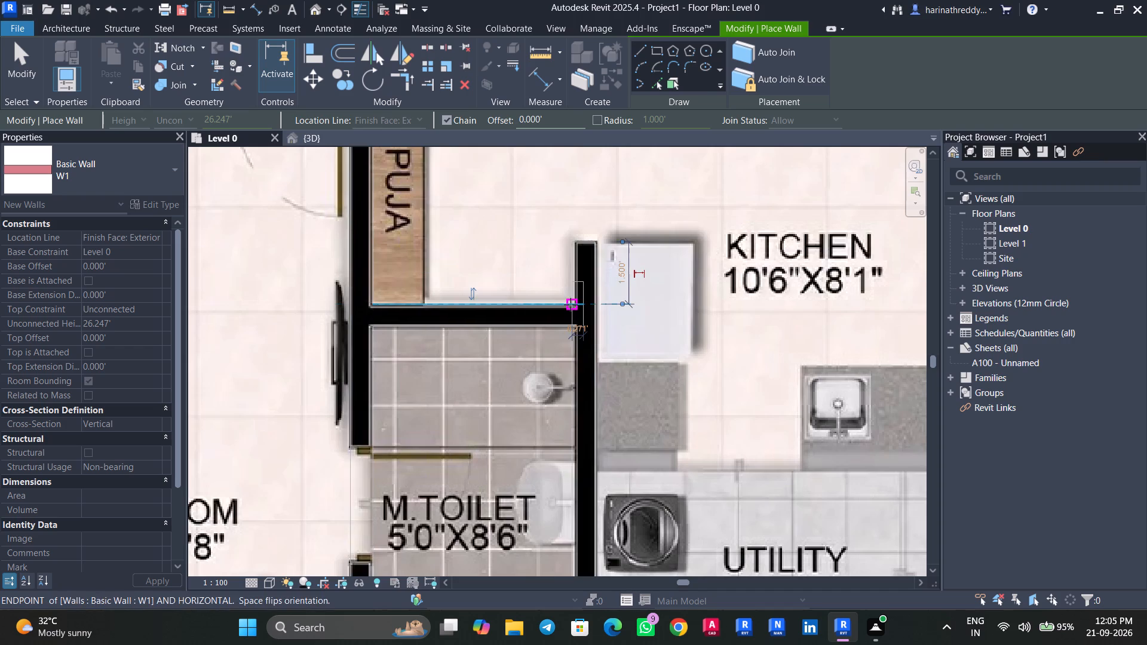
pyautogui.press('Escape')
pyautogui.press('Escape')
# Draw a W1 wall about 10.75 ft long between Kitchen and Living & Dining, starting at the corridor wall and flipped toward the Kitchen.
pyautogui.scroll(-6, 647, 320)
pyautogui.moveTo(647, 320); pyautogui.dragTo(434, 334, button='middle')
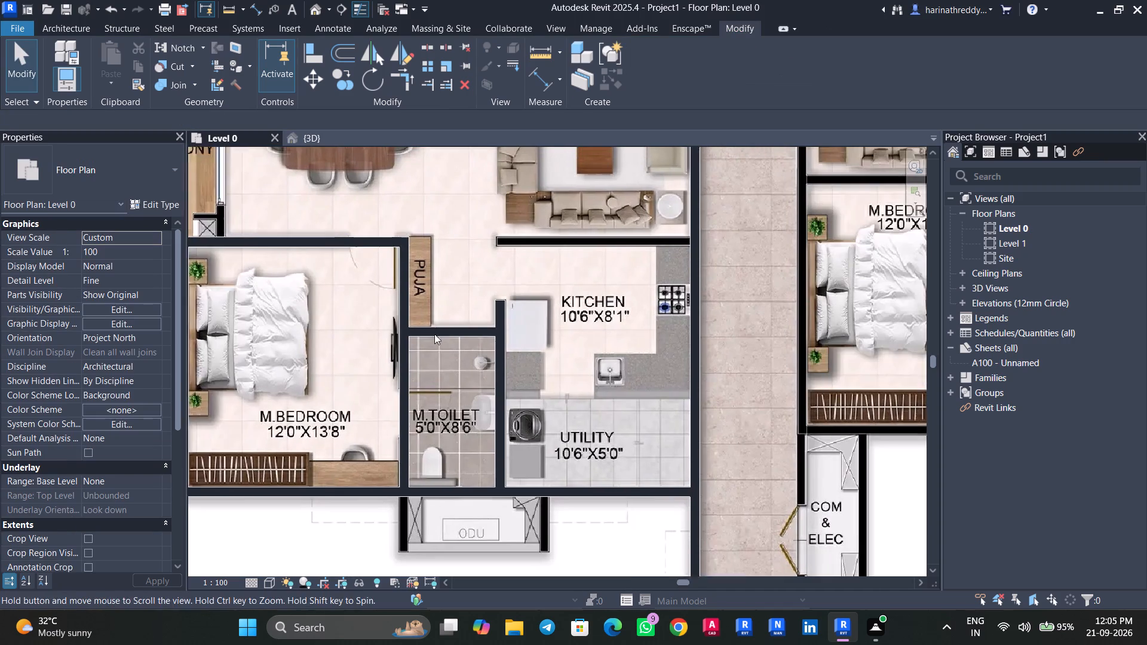
pyautogui.moveTo(434, 334); pyautogui.dragTo(468, 334, button='middle')
pyautogui.moveTo(462, 300); pyautogui.dragTo(494, 397, button='middle')
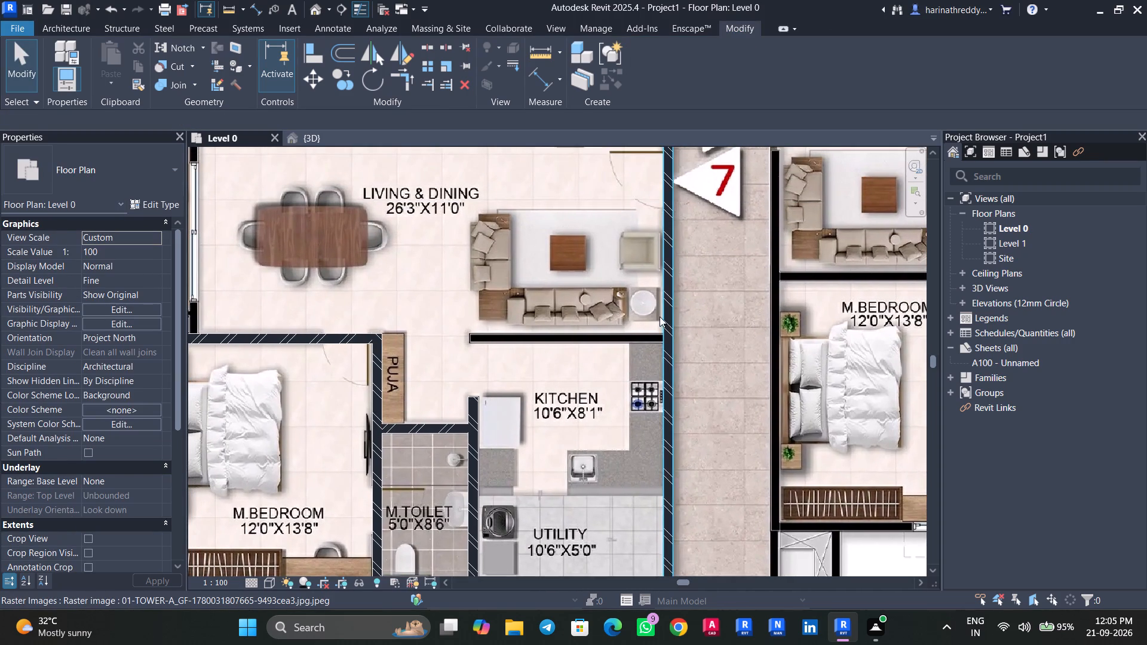
pyautogui.scroll(6, 664, 333)
pyautogui.write('WA')
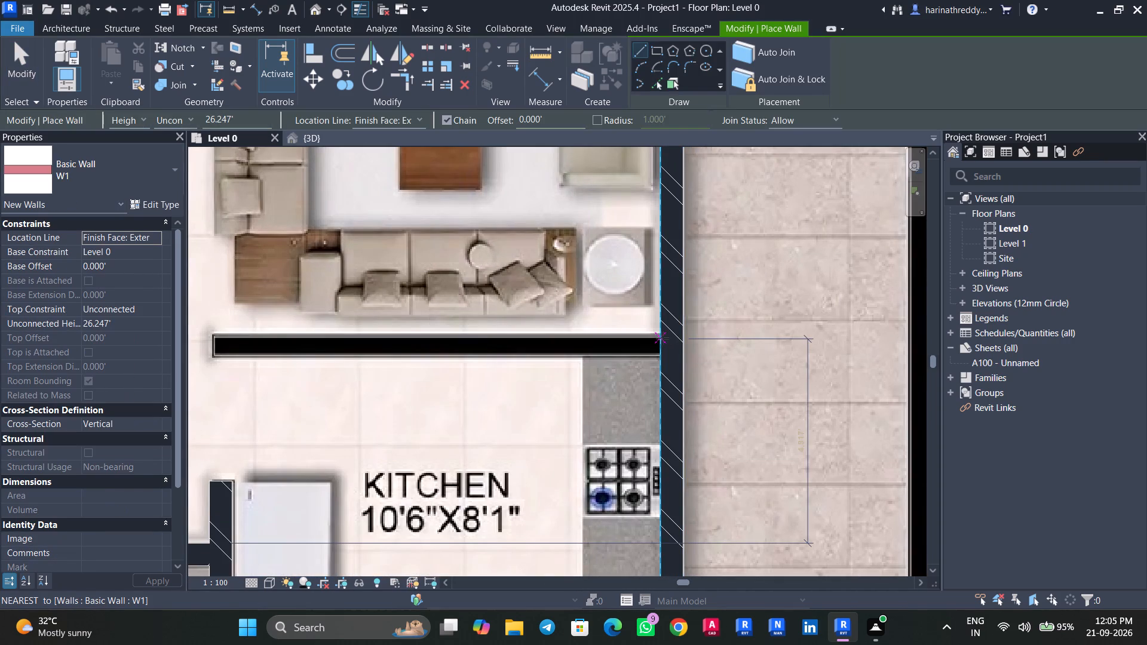
pyautogui.click(660, 335)
pyautogui.press('space')
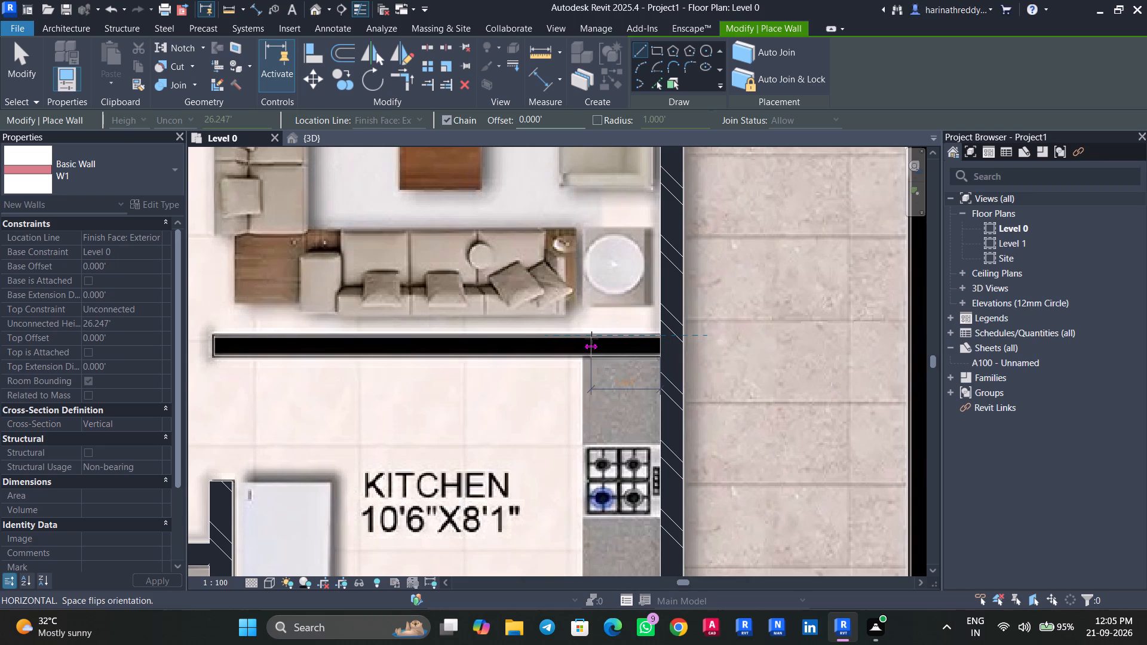
pyautogui.moveTo(280, 342); pyautogui.dragTo(433, 343, button='middle')
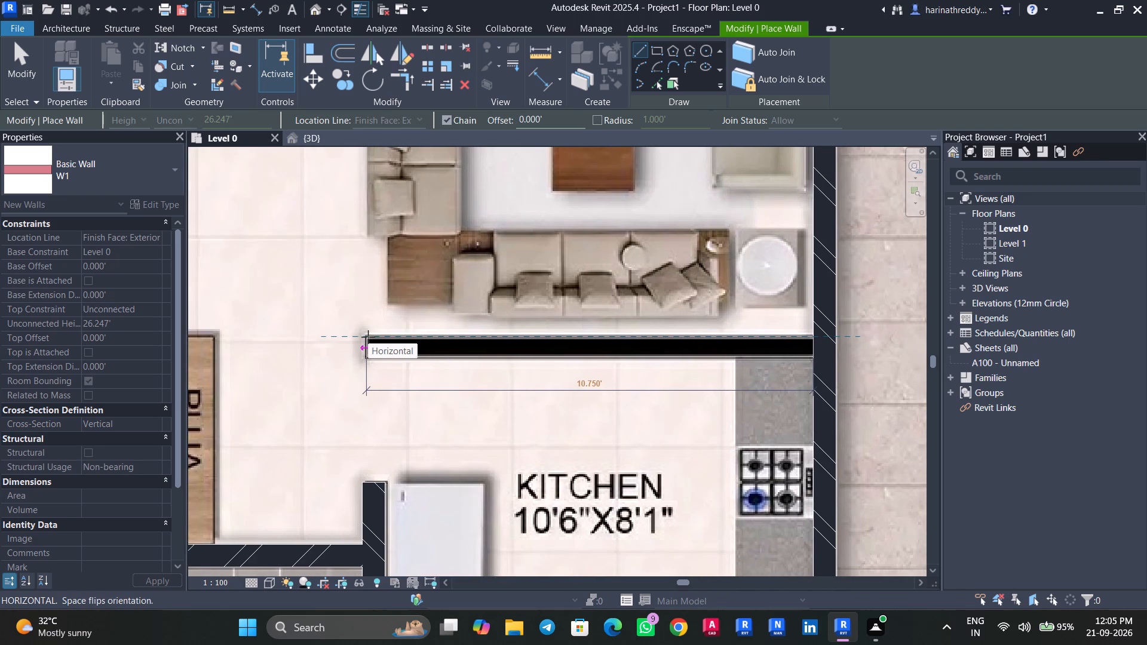
pyautogui.click(367, 337)
pyautogui.press('Escape')
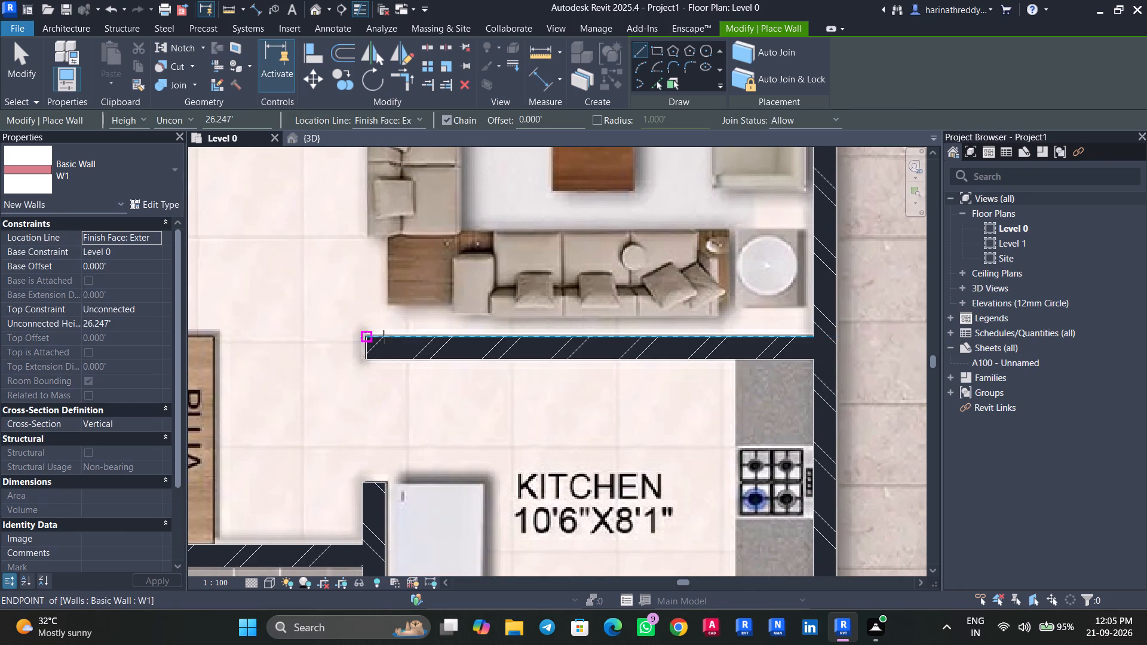
# Measure the thickness of the short wall stub between the 5'0" wide balcony and its shaft.
pyautogui.scroll(-8, 397, 337)
pyautogui.moveTo(399, 337); pyautogui.dragTo(603, 344, button='middle')
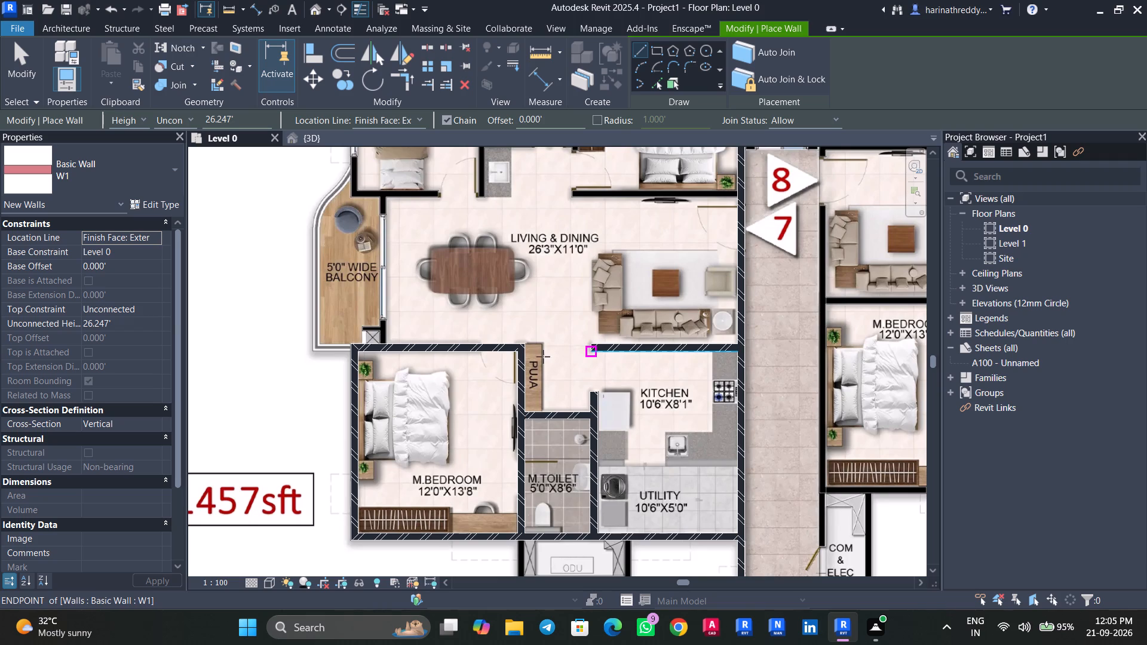
pyautogui.moveTo(431, 318); pyautogui.dragTo(542, 359, button='middle')
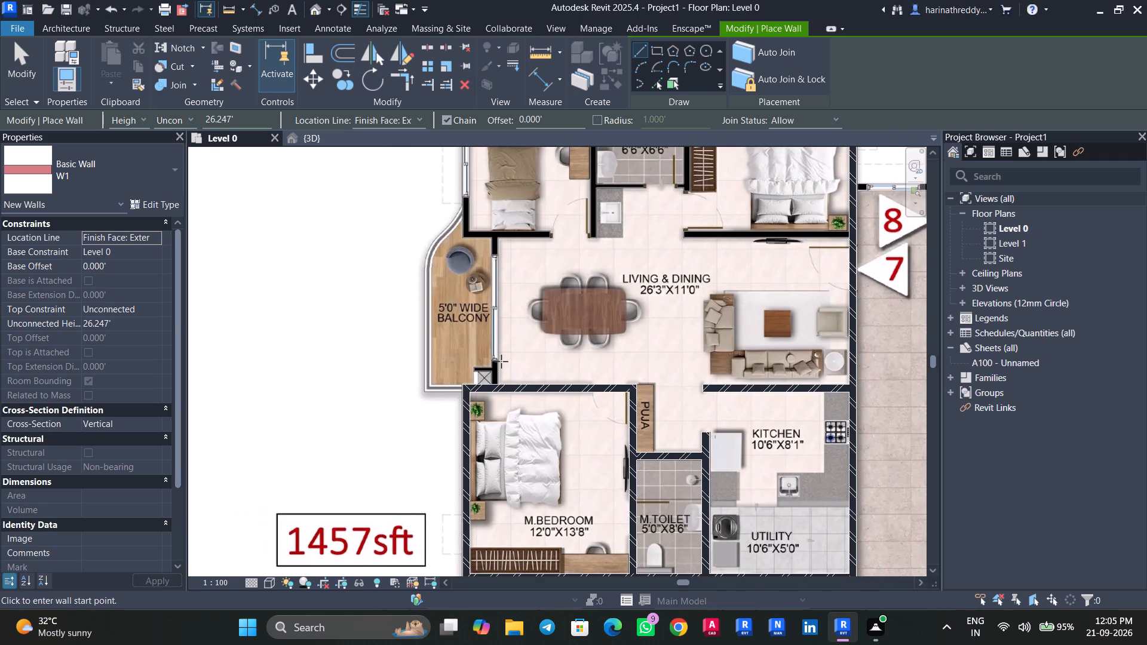
pyautogui.scroll(11, 501, 361)
pyautogui.press('Escape')
pyautogui.click(364, 326)
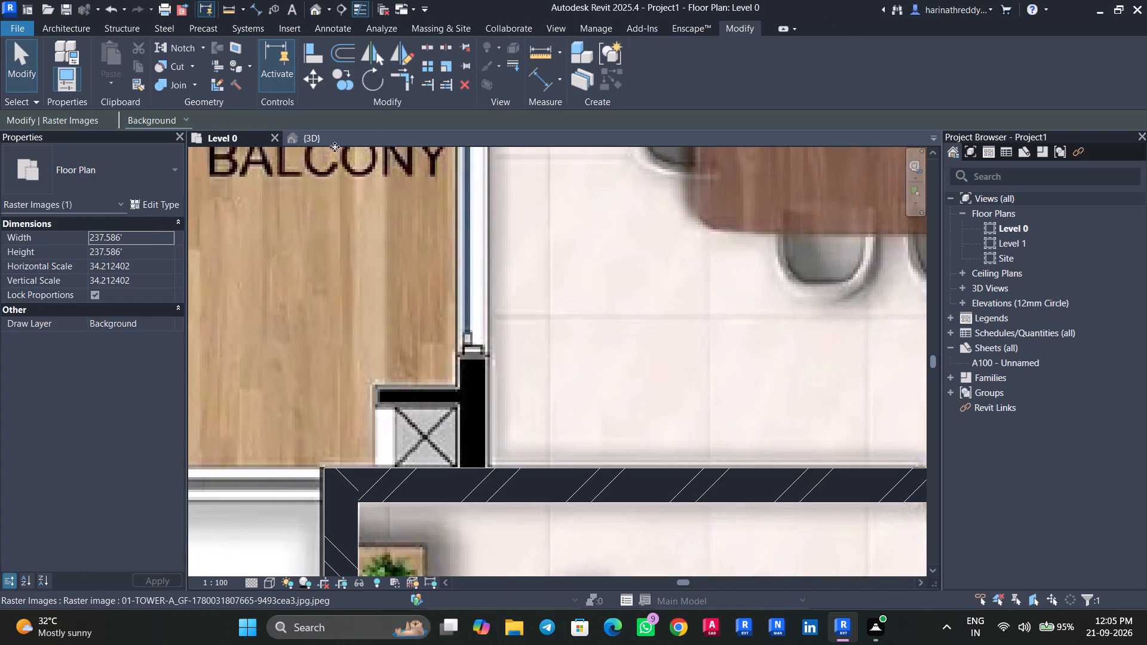
pyautogui.click(446, 64)
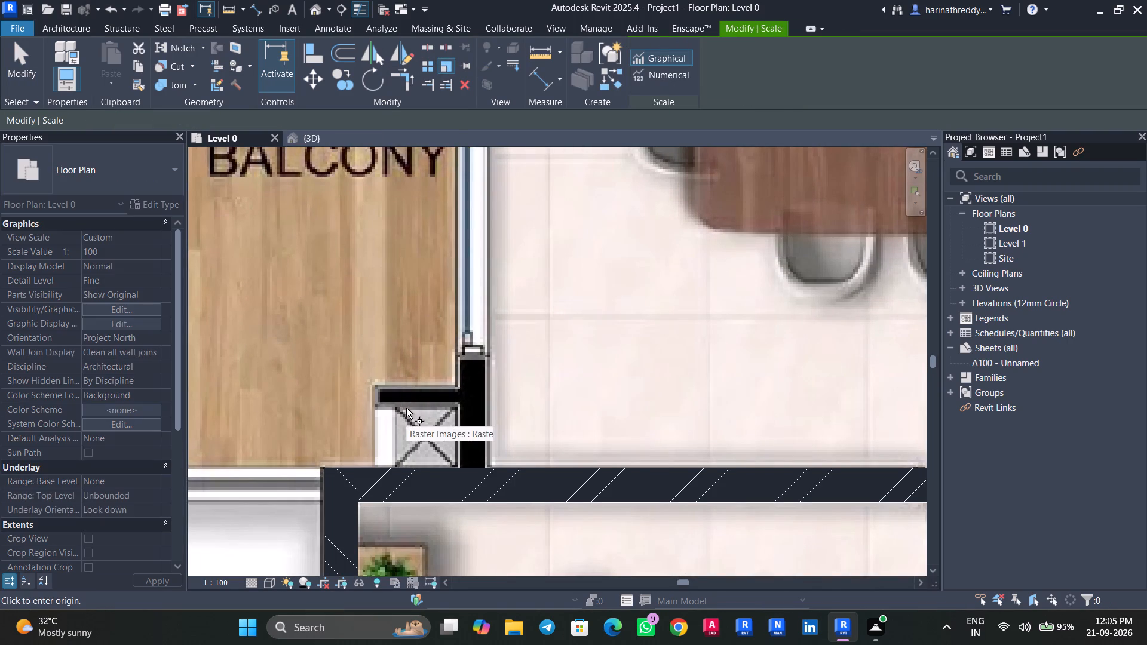
pyautogui.click(406, 408)
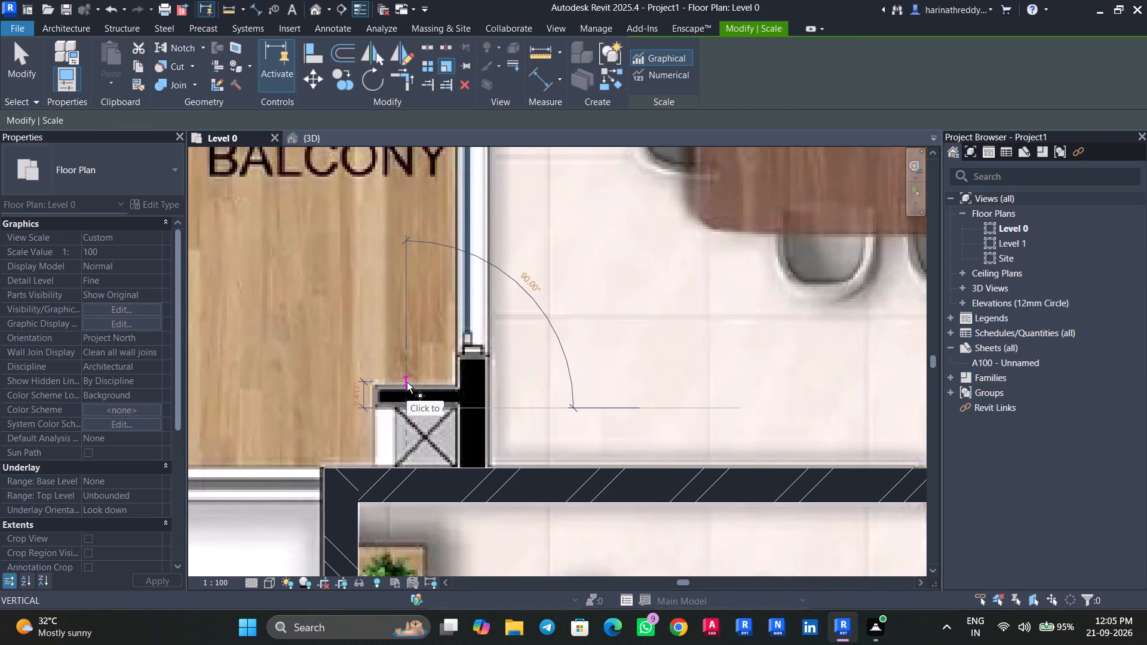
pyautogui.scroll(3, 407, 382)
pyautogui.press('Escape')
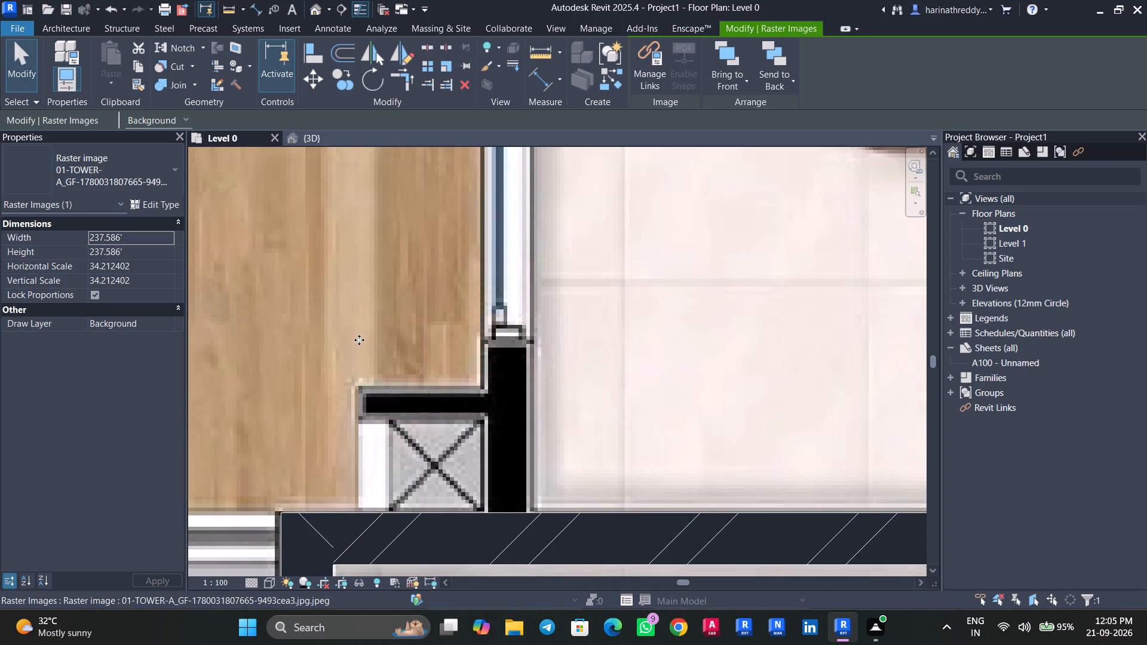
pyautogui.click(451, 67)
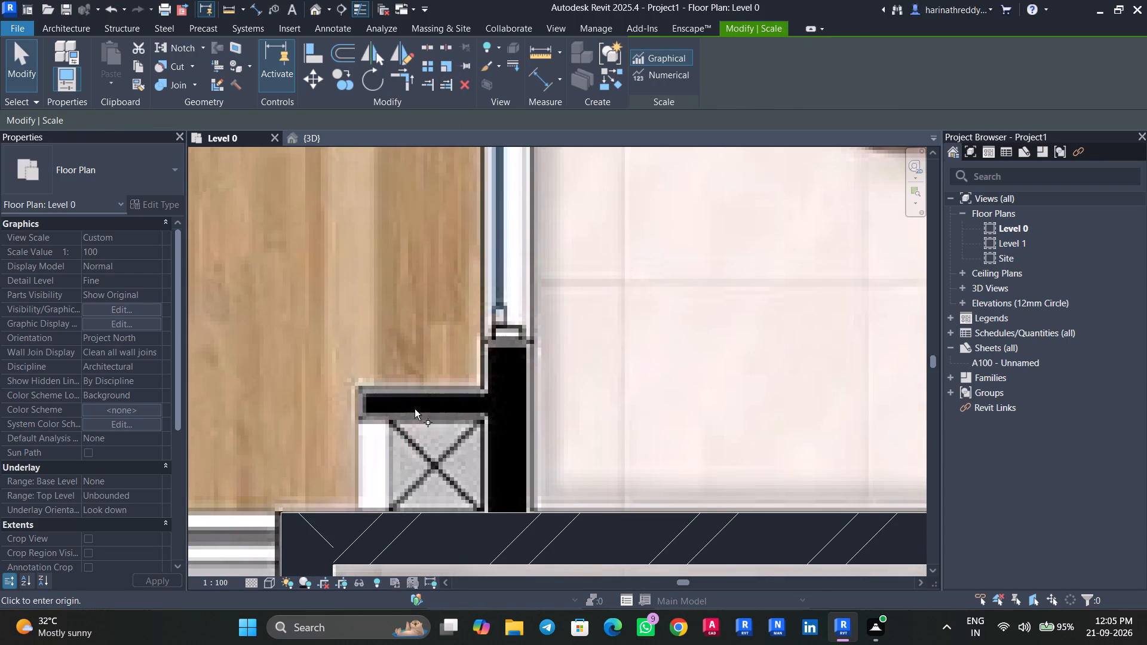
pyautogui.scroll(5, 415, 409)
pyautogui.click(415, 415)
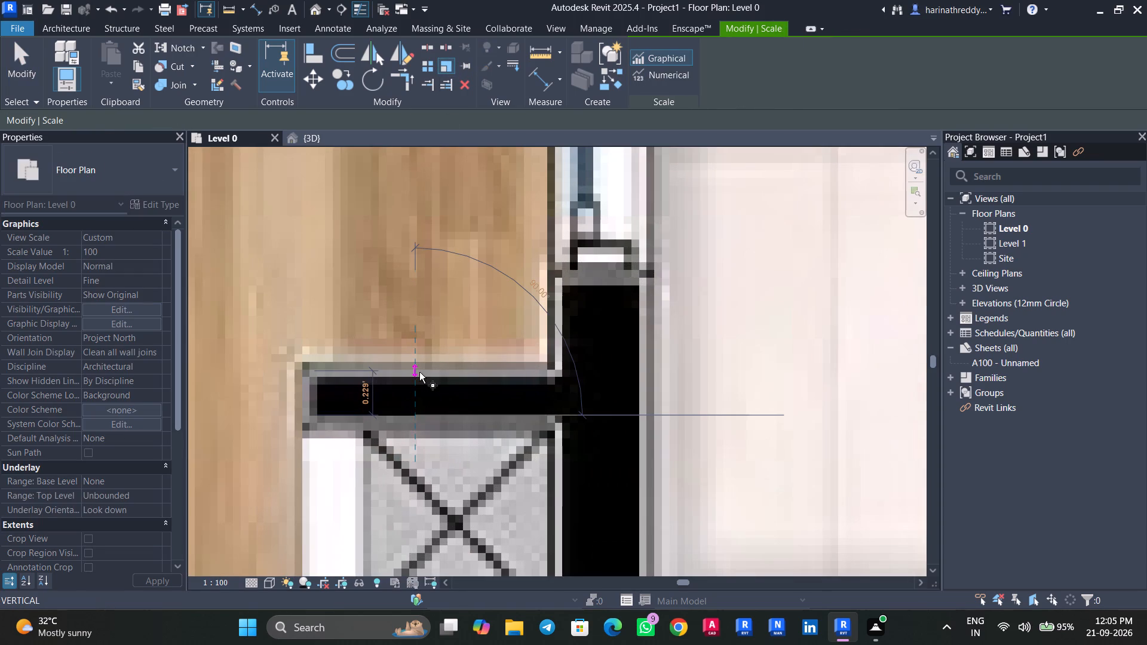
pyautogui.press('Escape')
# Choose wall type W2 for a new wall and inspect its layer structure without changing it.
pyautogui.scroll(-12, 321, 290)
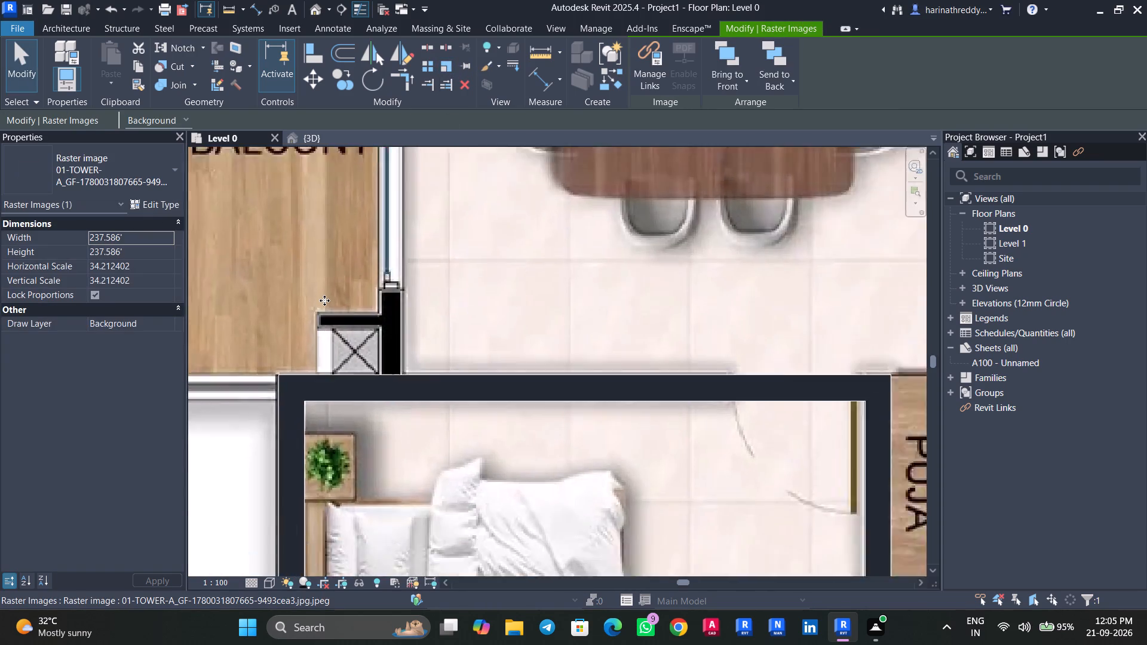
pyautogui.scroll(-3, 324, 300)
pyautogui.moveTo(326, 300); pyautogui.dragTo(377, 377, button='middle')
pyautogui.press('Escape')
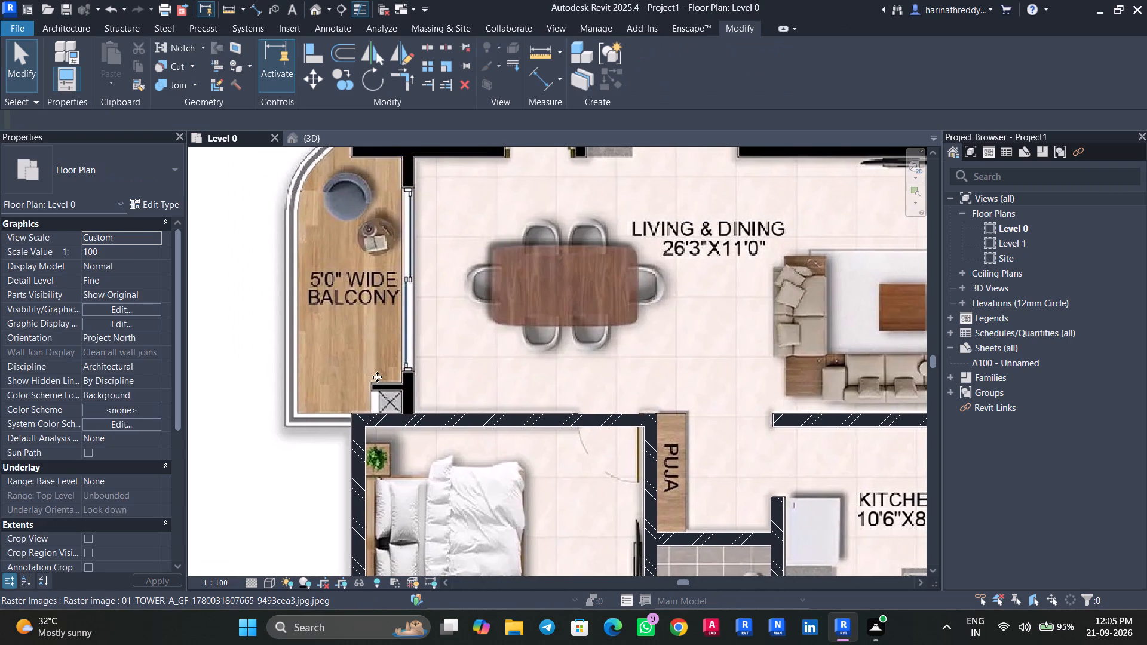
pyautogui.write('WA')
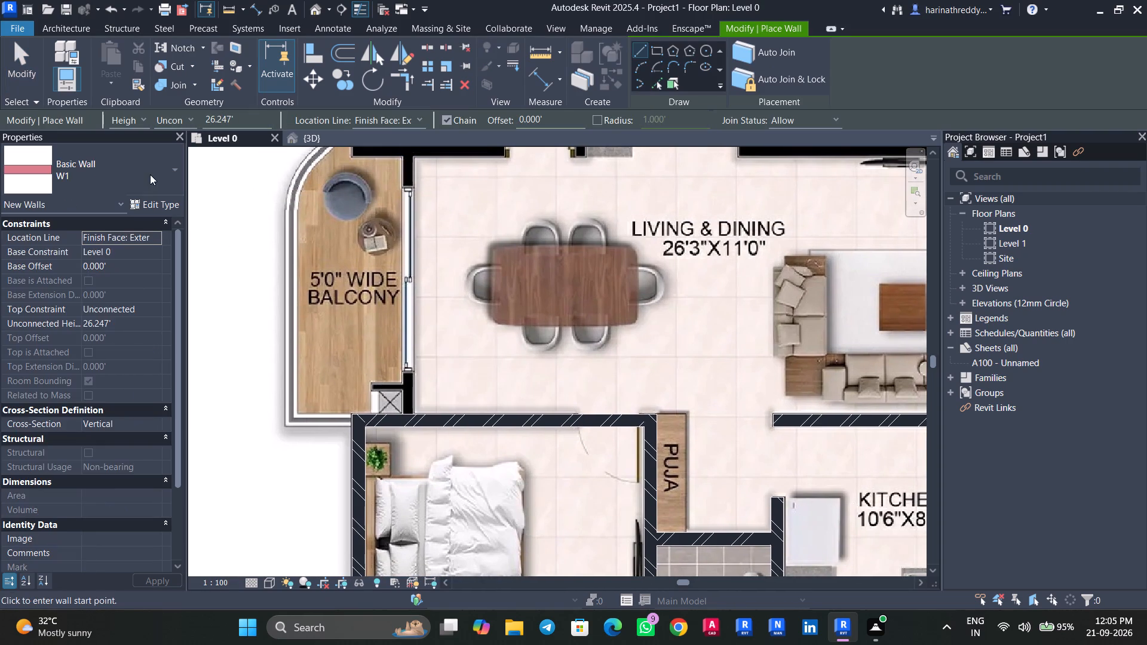
pyautogui.click(150, 174)
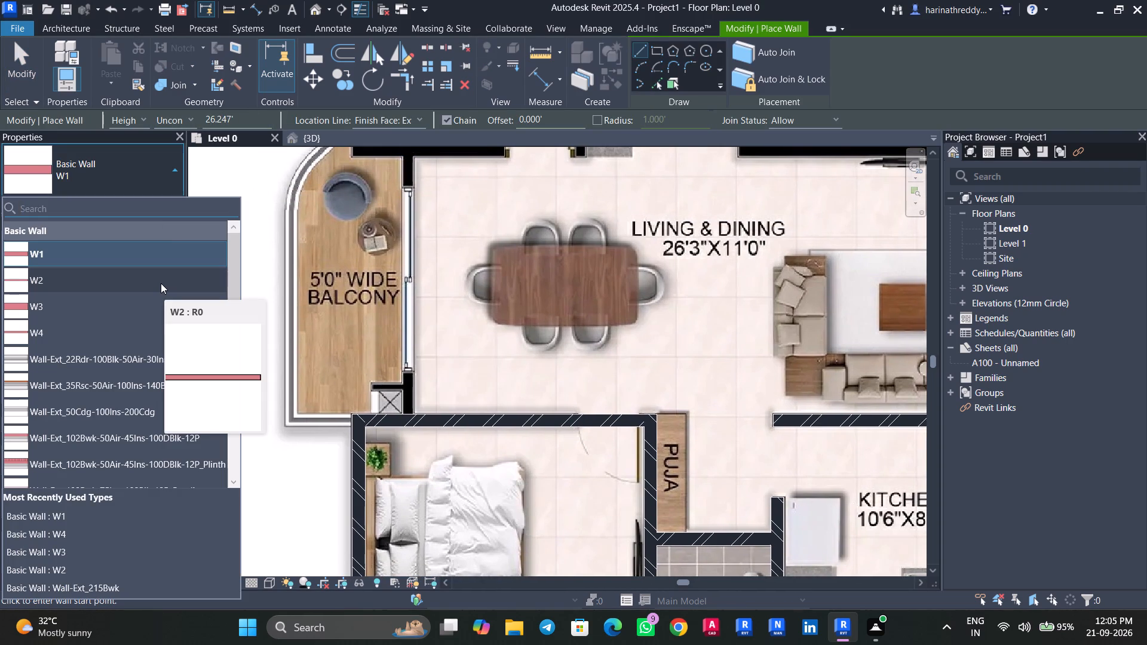
pyautogui.click(161, 283)
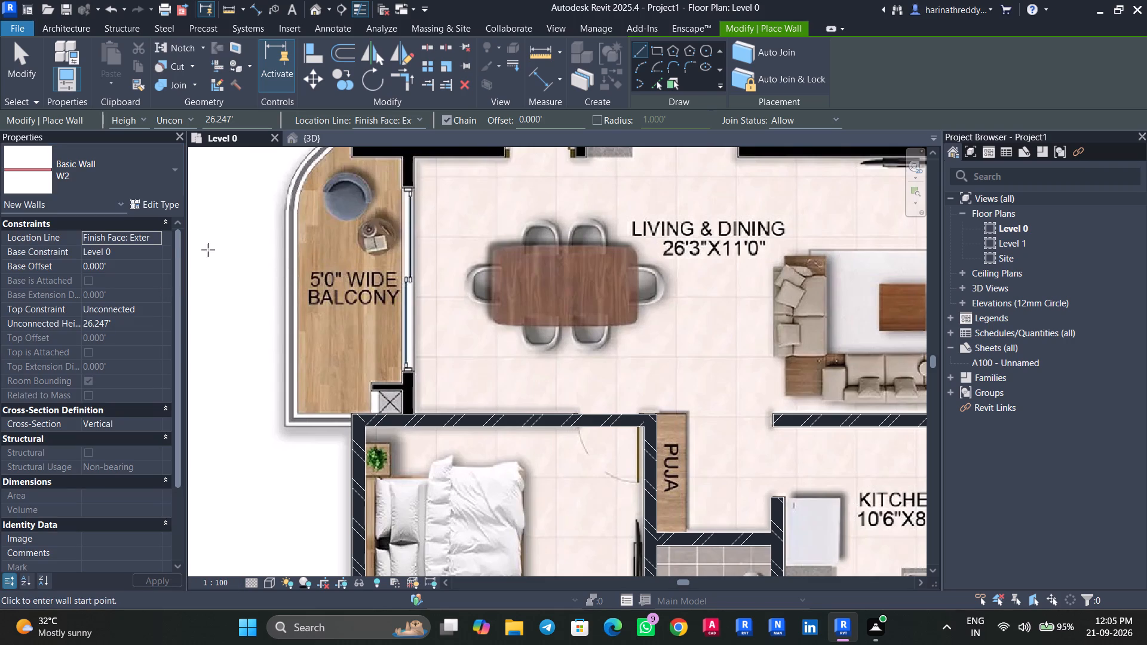
pyautogui.click(148, 205)
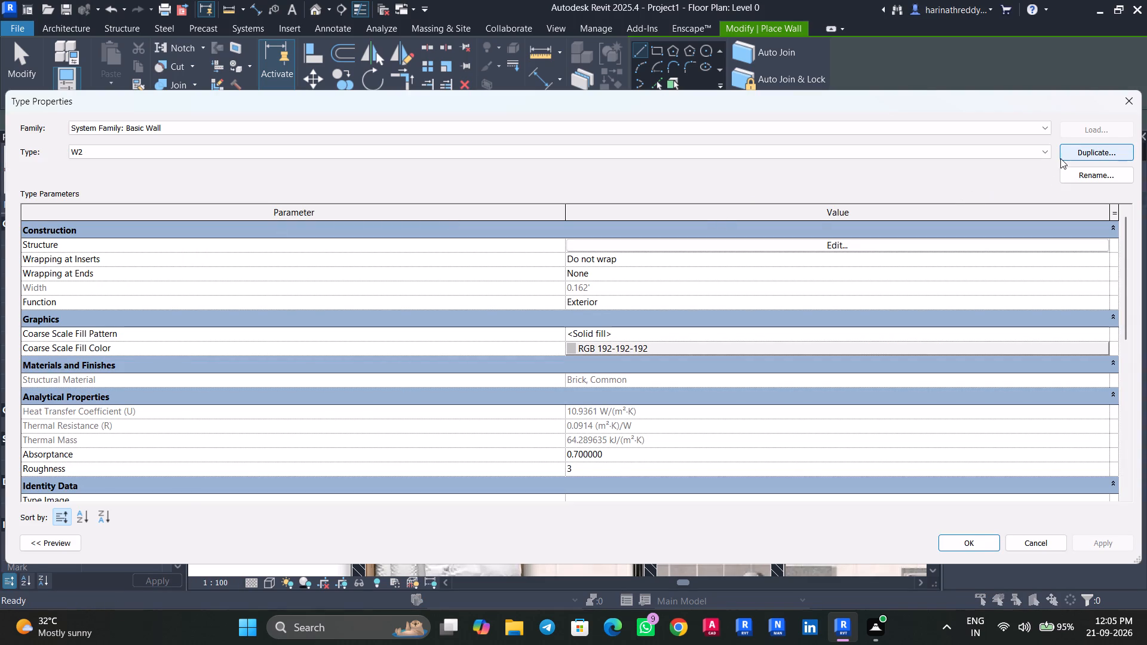
pyautogui.click(871, 248)
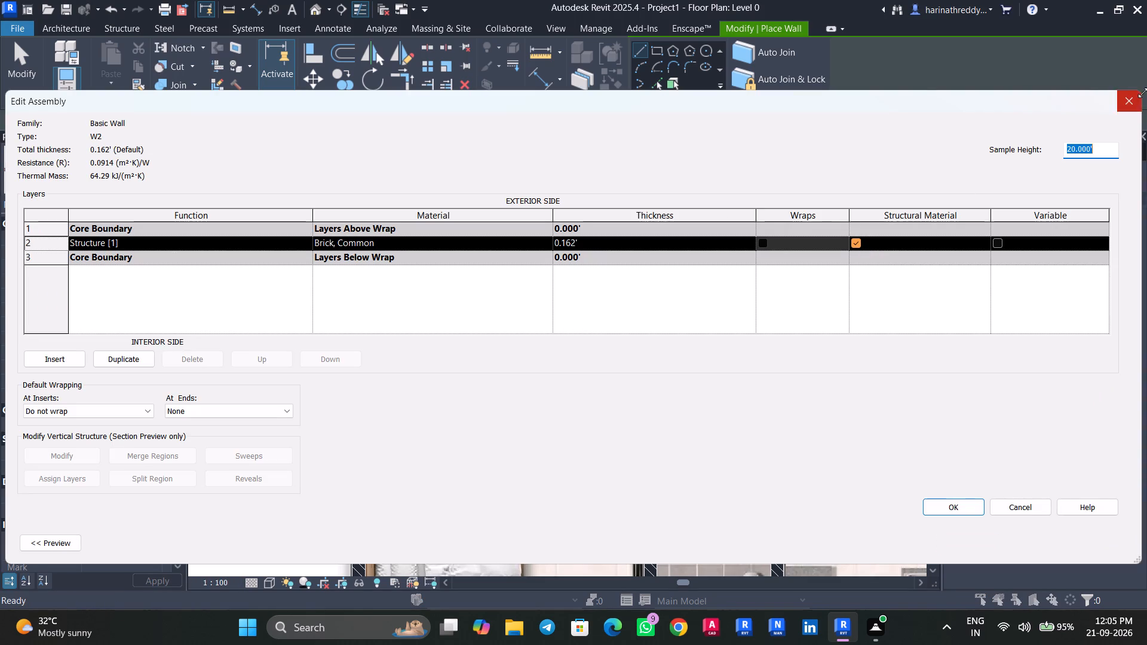
pyautogui.click(1132, 102)
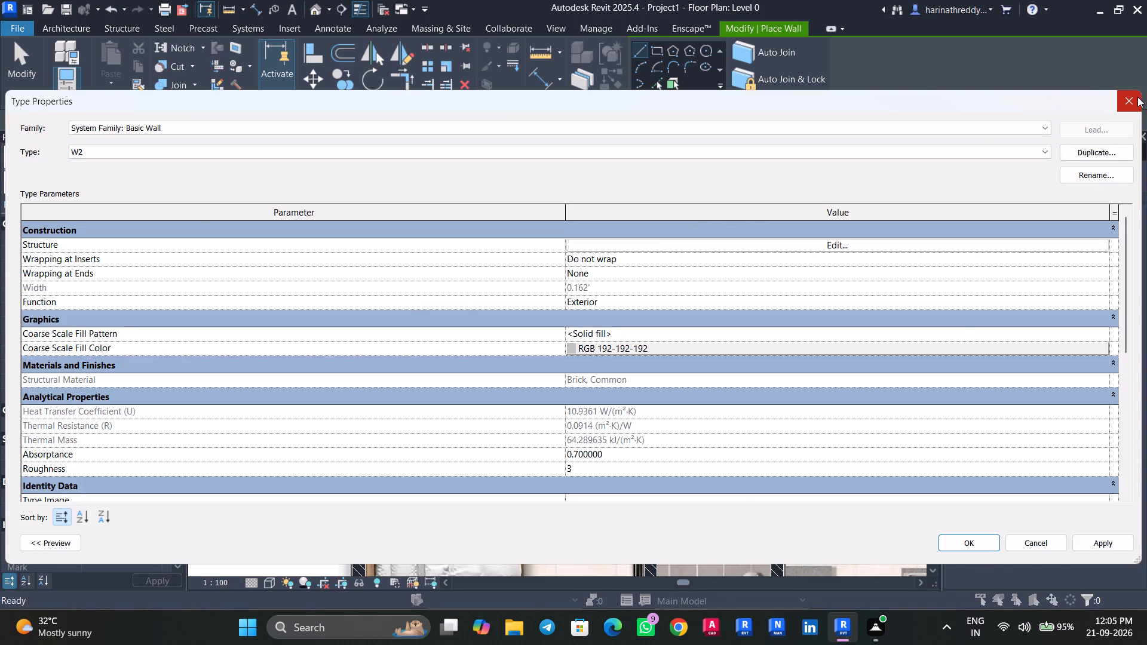
pyautogui.click(1131, 101)
# Draw a W4 wall about 1.33 ft long over the stub between the balcony and its shaft.
pyautogui.click(111, 181)
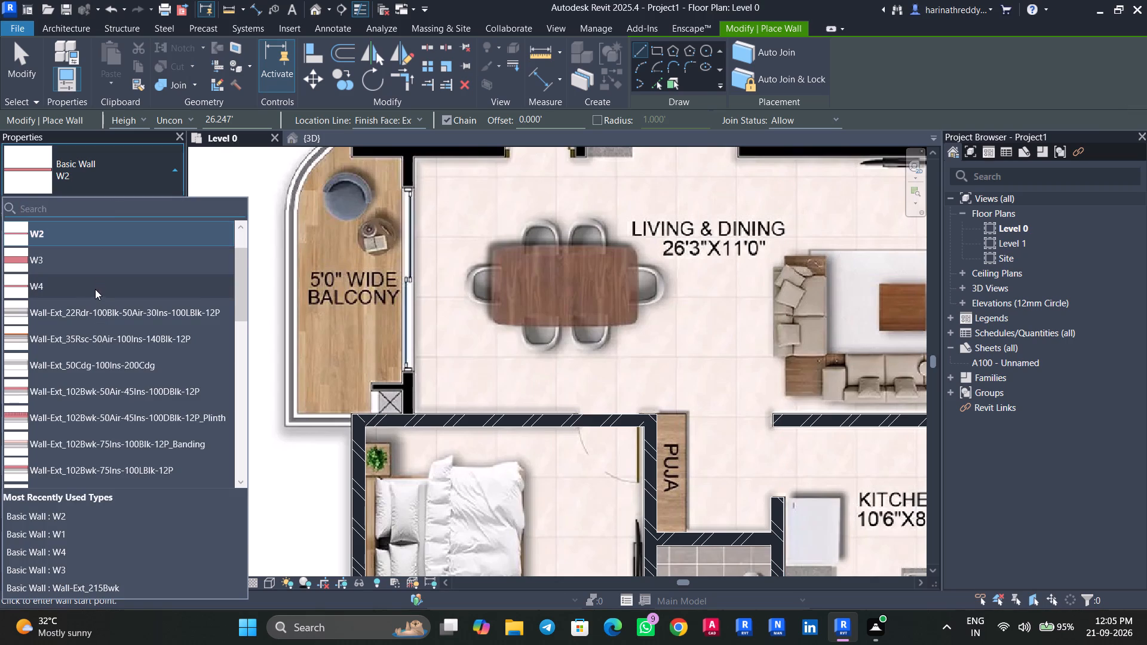
pyautogui.click(94, 291)
pyautogui.scroll(6, 392, 389)
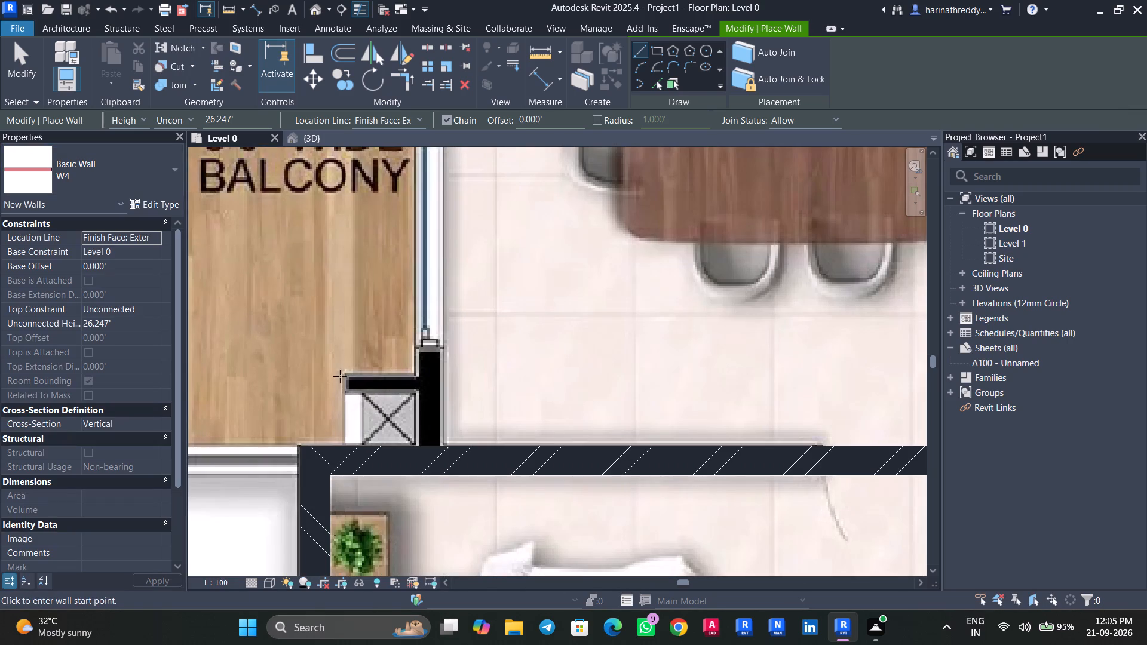
pyautogui.click(345, 374)
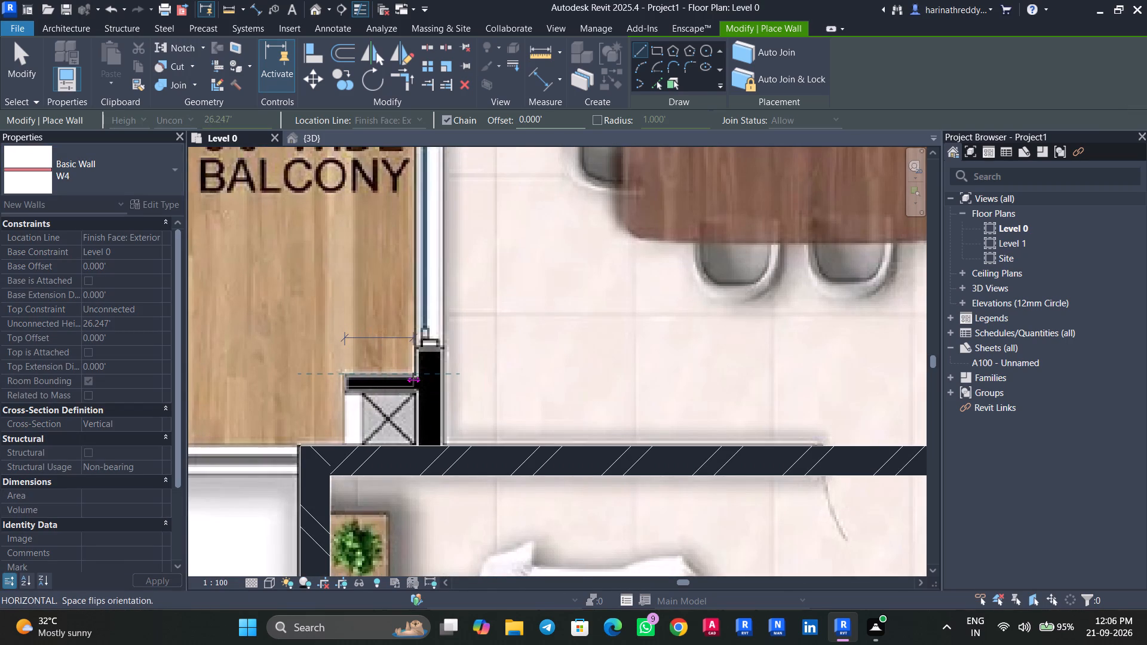
pyautogui.scroll(5, 417, 378)
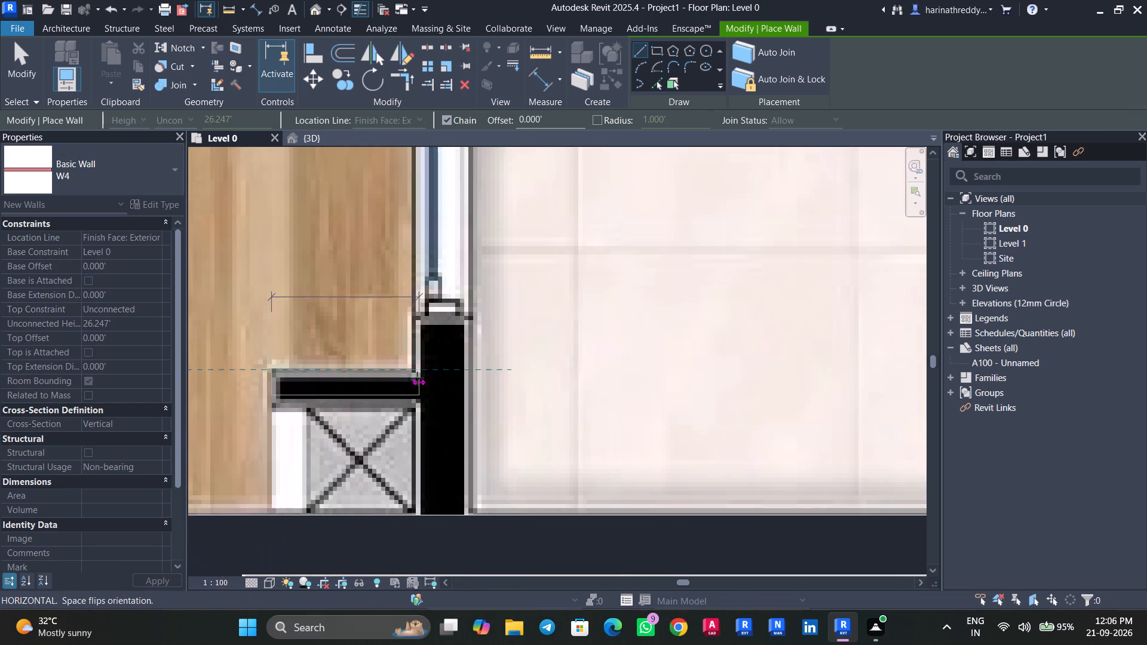
pyautogui.click(420, 376)
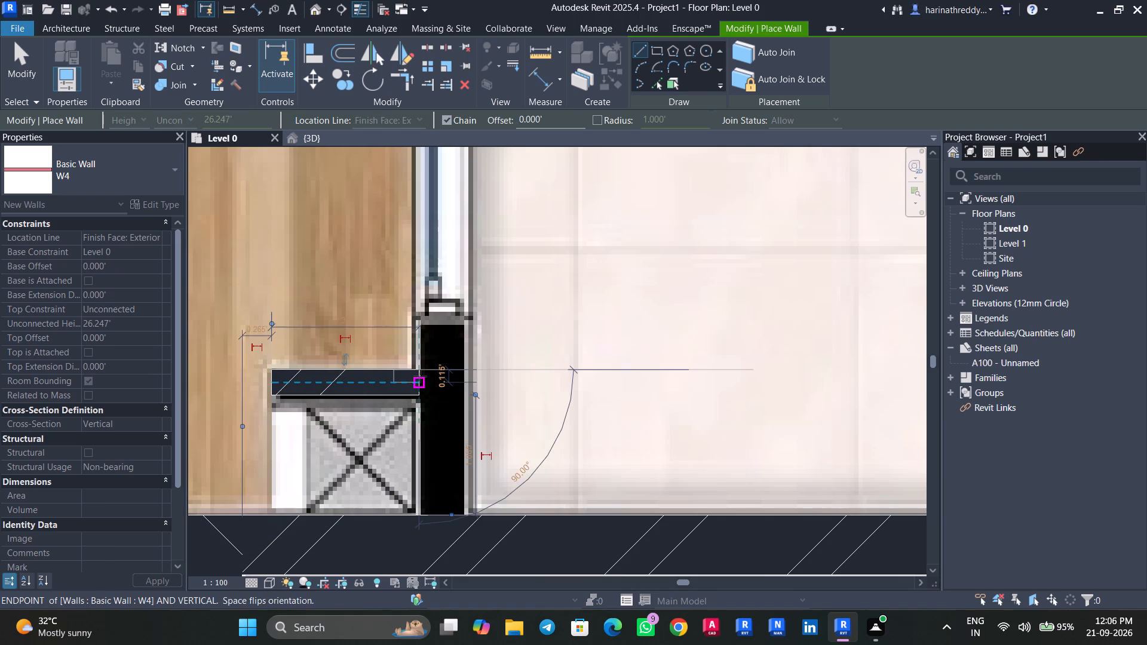
pyautogui.press('Escape')
pyautogui.press('Escape')
# Nudge the short W4 wall slightly toward the shaft to align it with the plan image.
pyautogui.click(374, 382)
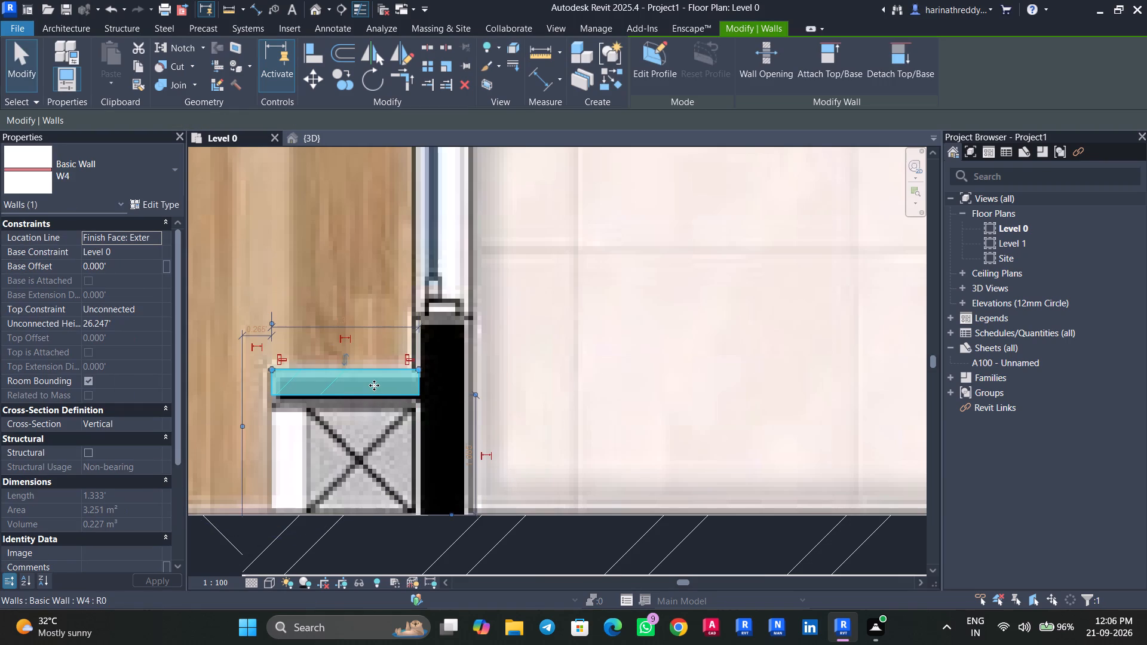
pyautogui.press('Down')
pyautogui.press('Down')
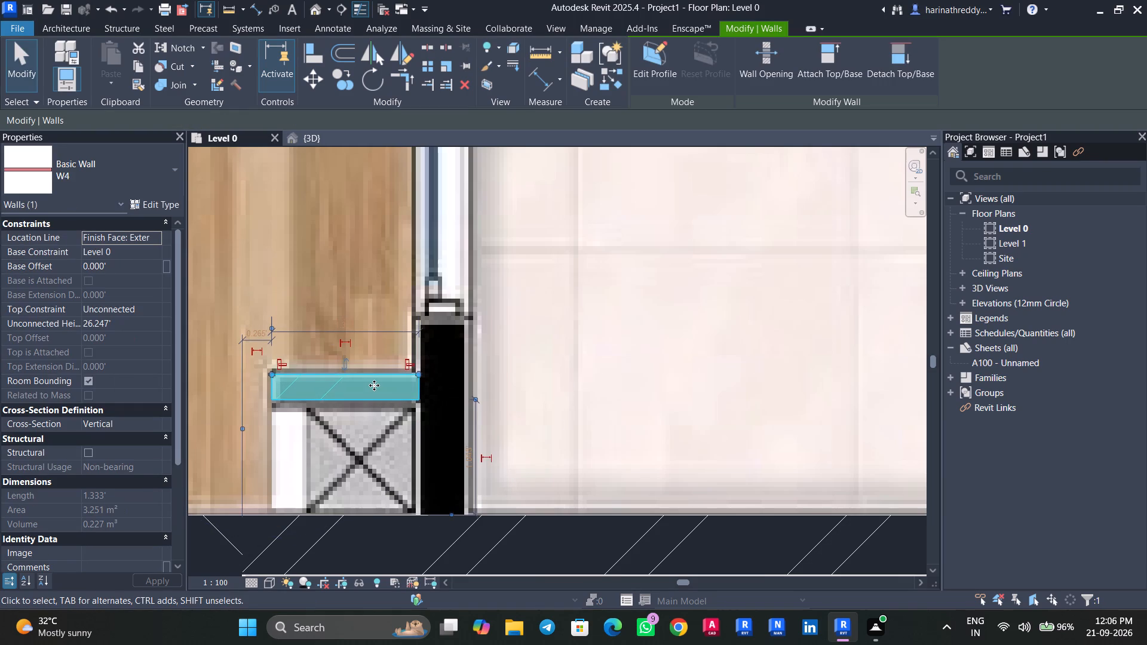
pyautogui.press('Escape')
pyautogui.press('Escape')
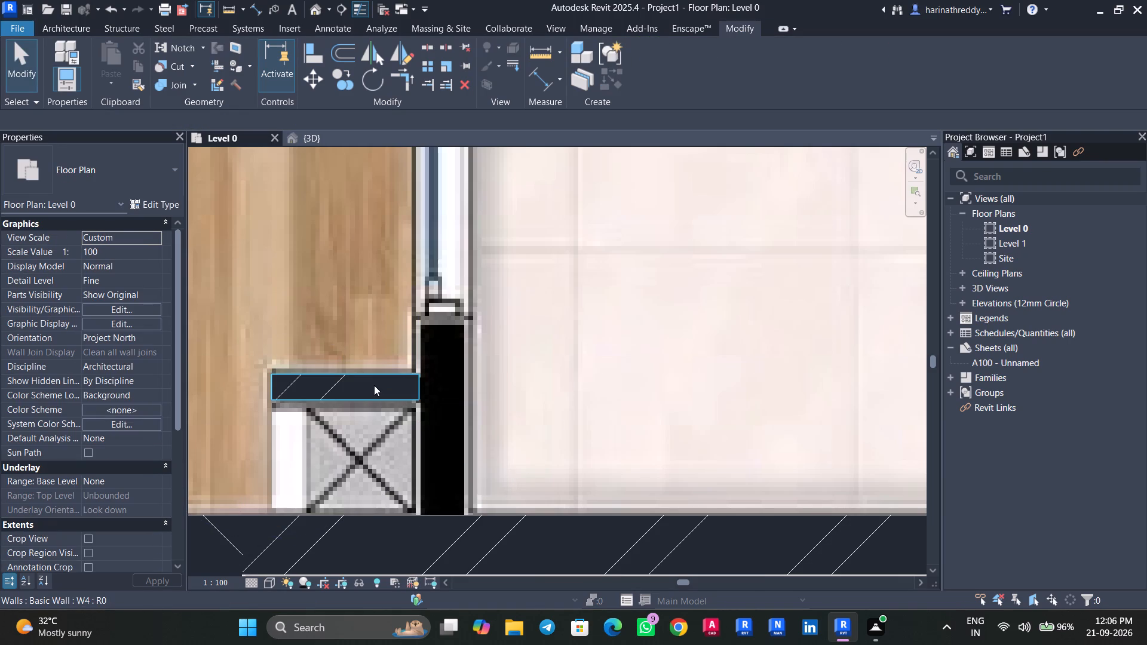
# Draw a W1 wall between the balcony and Living & Dining, from the M.Bedroom wall to the opposite bedroom's wall, flipped toward the balcony.
pyautogui.scroll(-5, 374, 385)
pyautogui.write('WA')
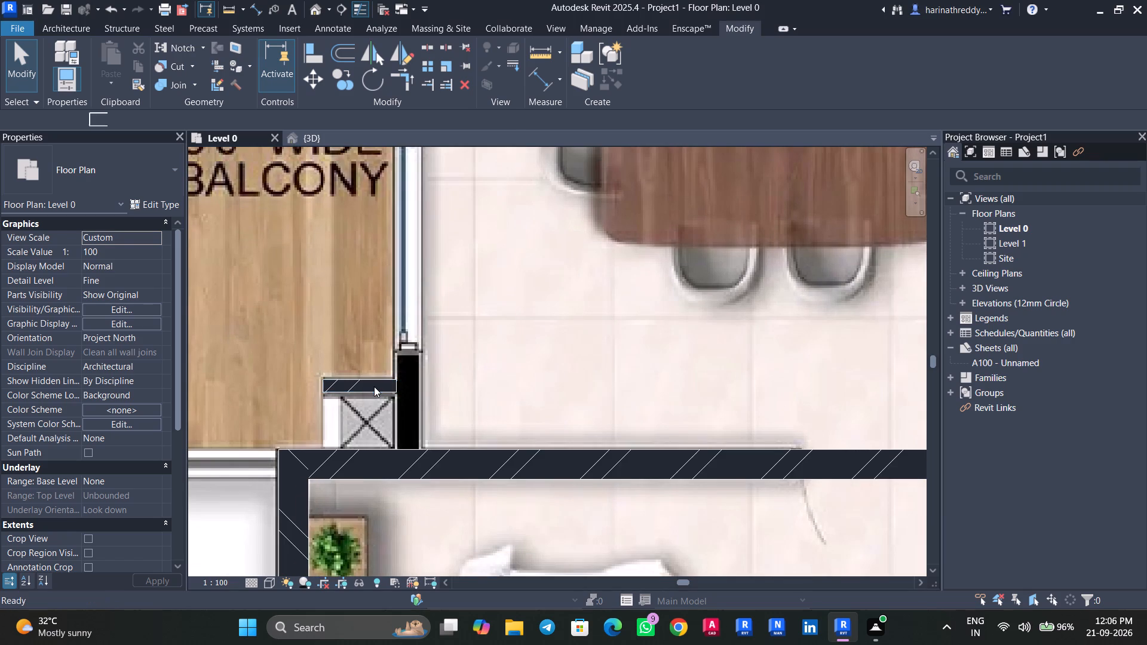
pyautogui.click(132, 173)
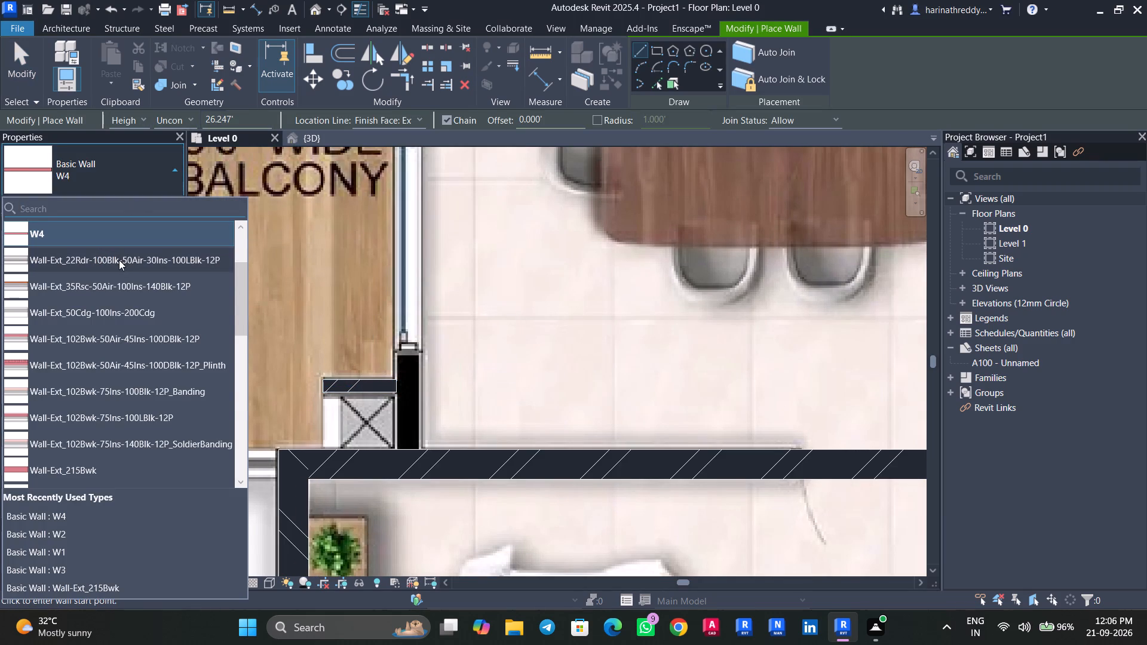
pyautogui.scroll(5, 119, 260)
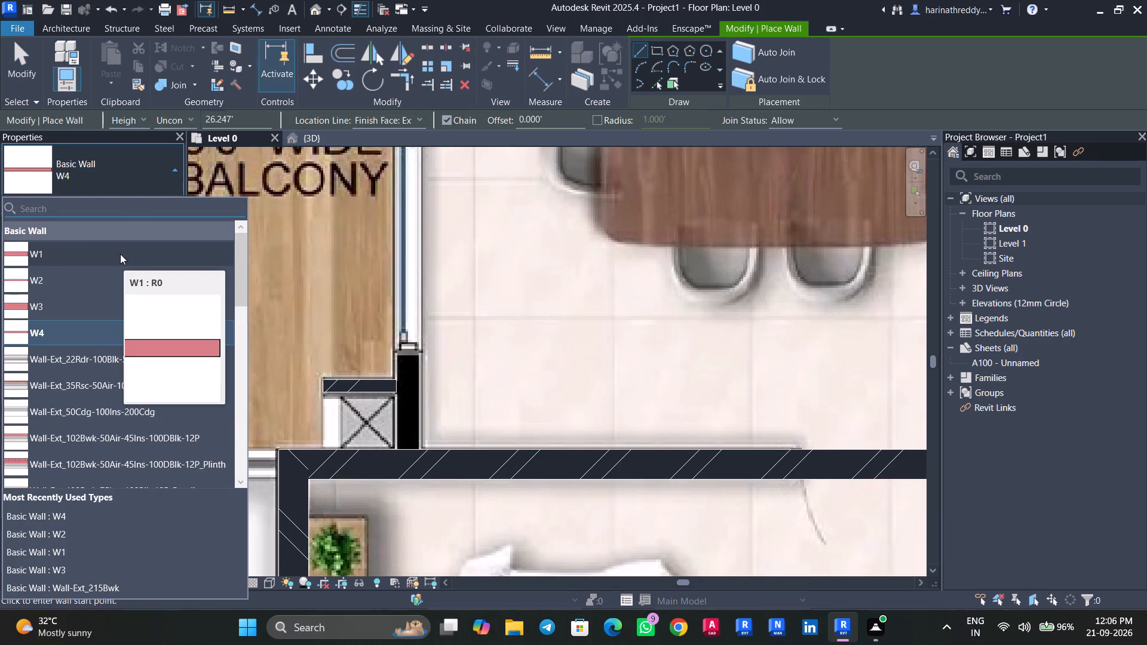
pyautogui.click(120, 254)
pyautogui.scroll(-6, 314, 265)
pyautogui.scroll(6, 358, 337)
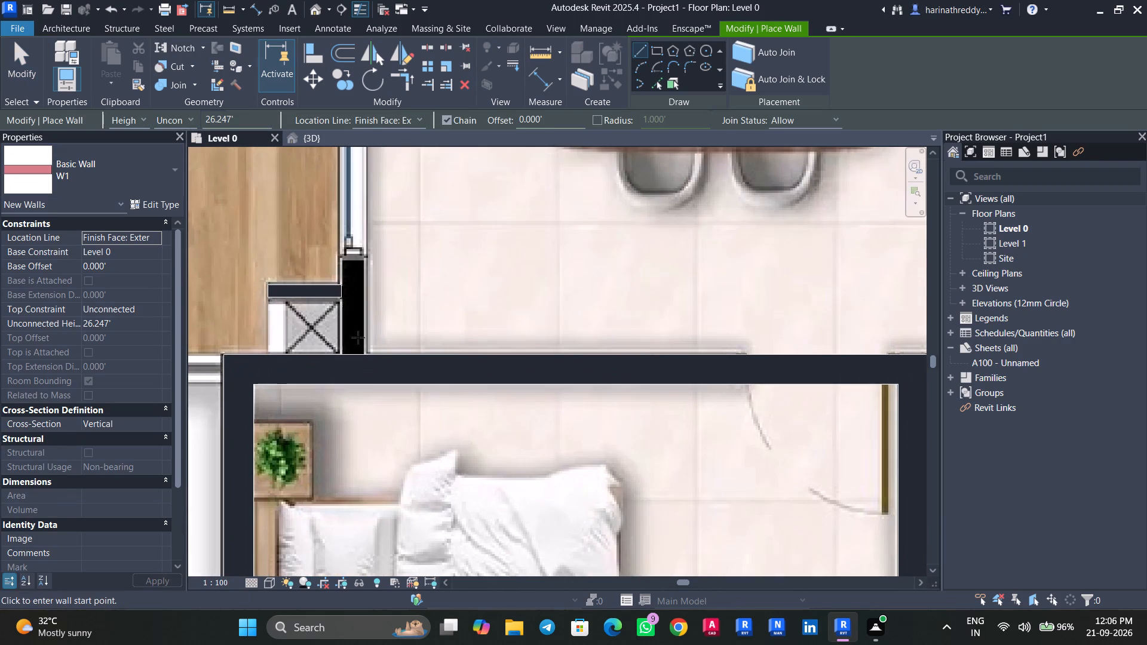
pyautogui.click(367, 353)
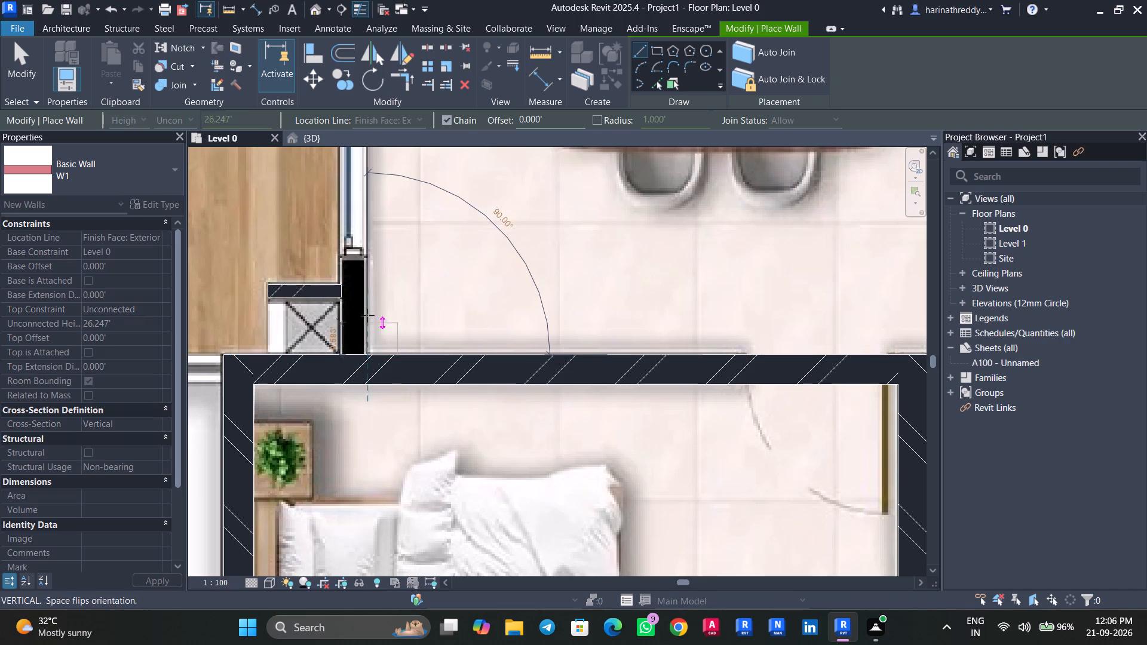
pyautogui.press('space')
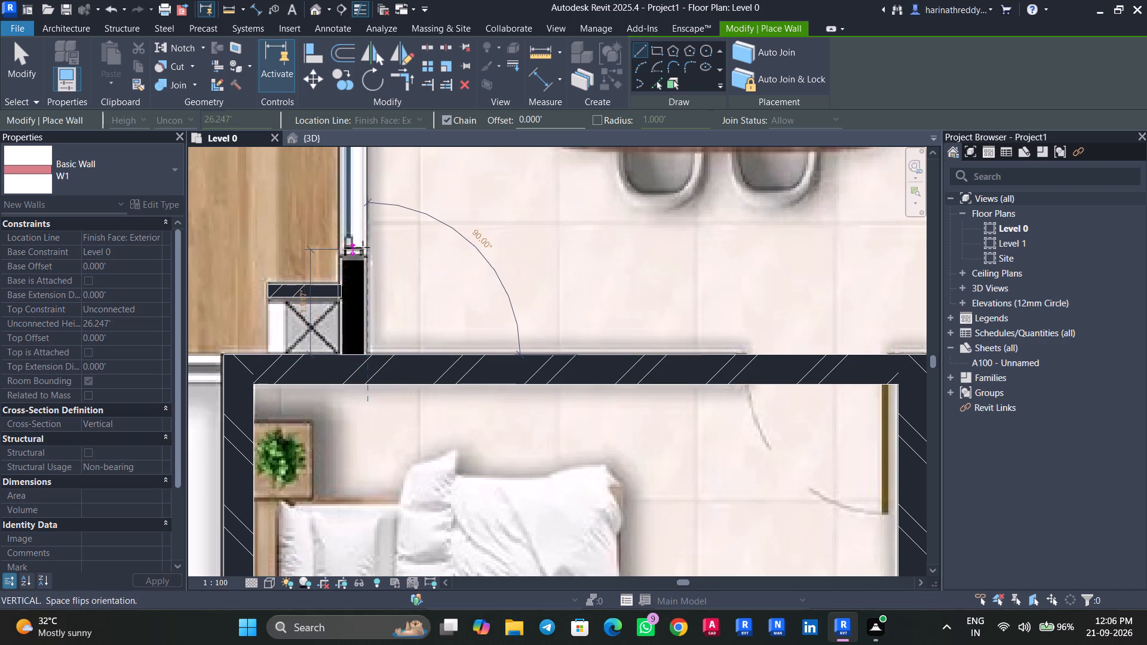
pyautogui.scroll(-1, 366, 242)
pyautogui.moveTo(366, 242); pyautogui.dragTo(372, 447, button='middle')
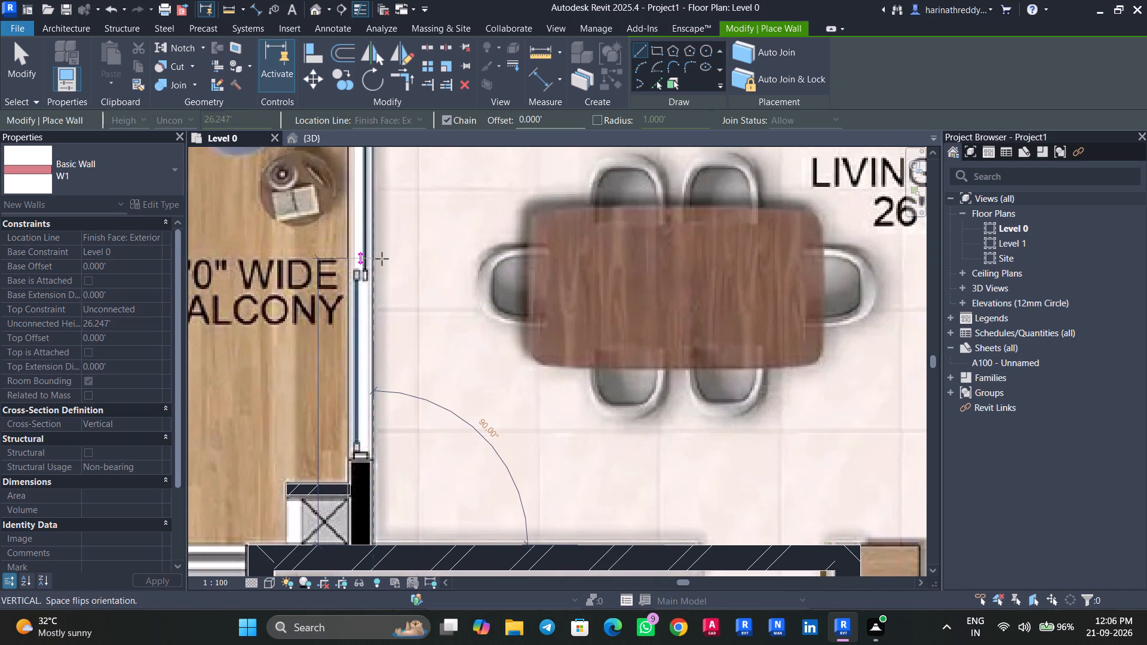
pyautogui.moveTo(382, 259); pyautogui.dragTo(410, 554, button='middle')
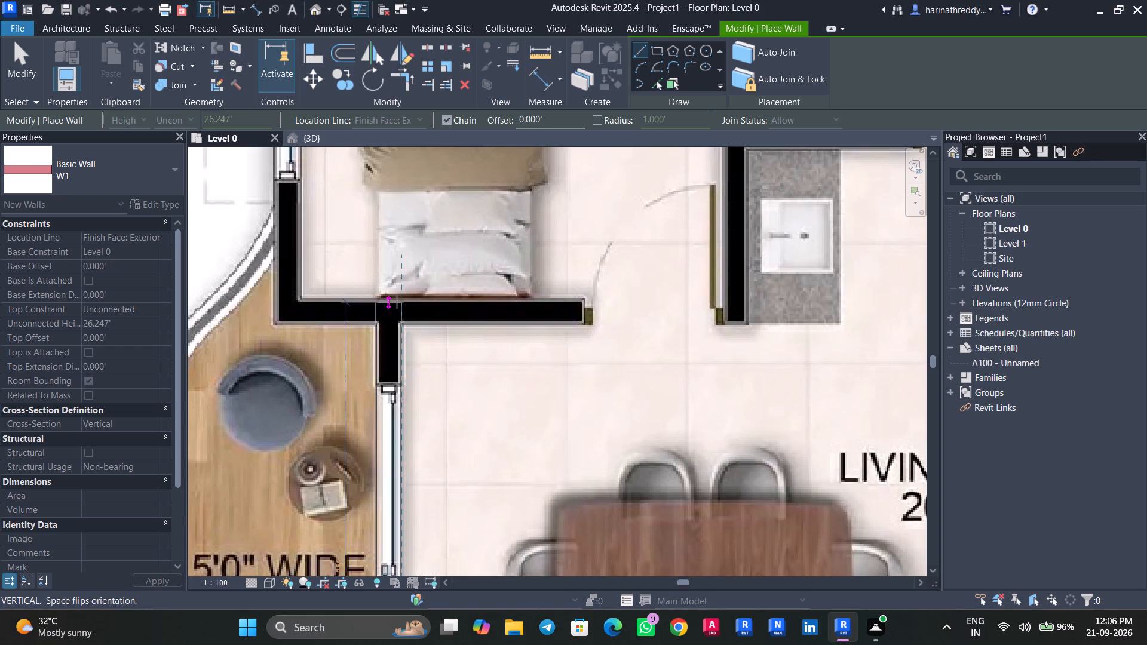
pyautogui.scroll(5, 397, 302)
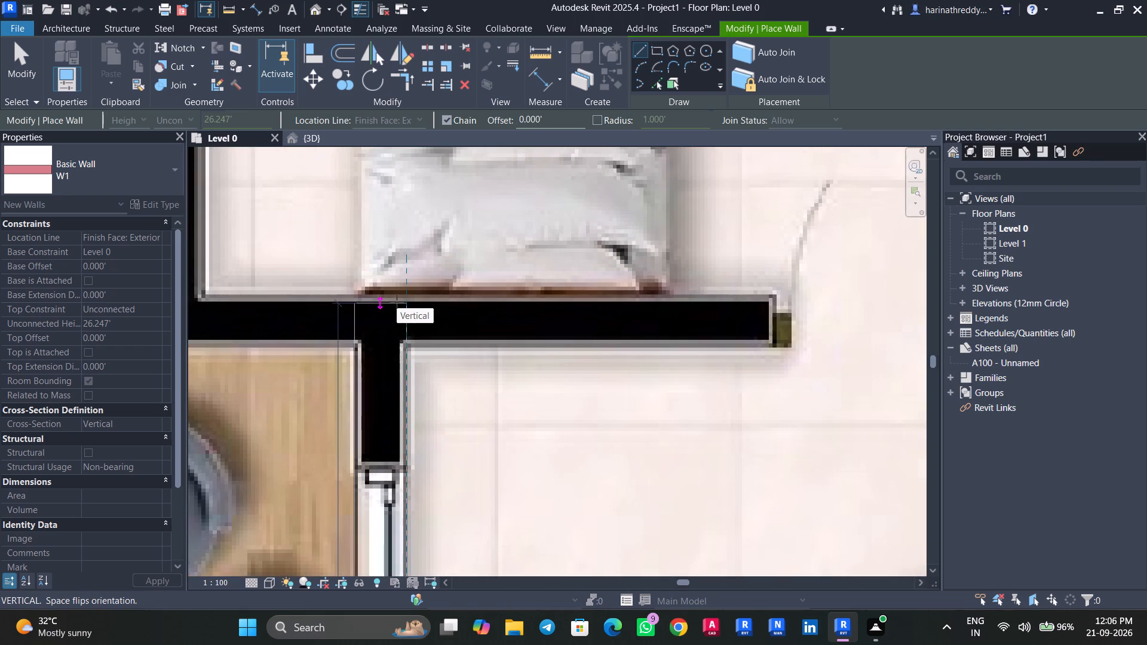
pyautogui.click(397, 300)
pyautogui.press('Escape')
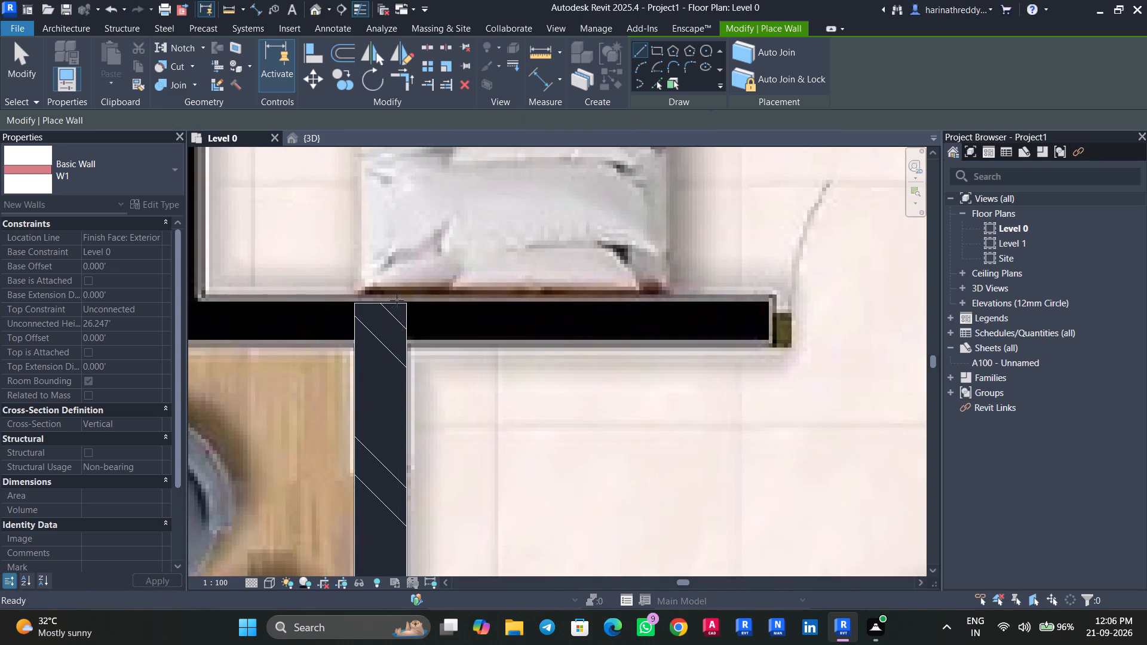
pyautogui.press('Escape')
pyautogui.scroll(-11, 411, 303)
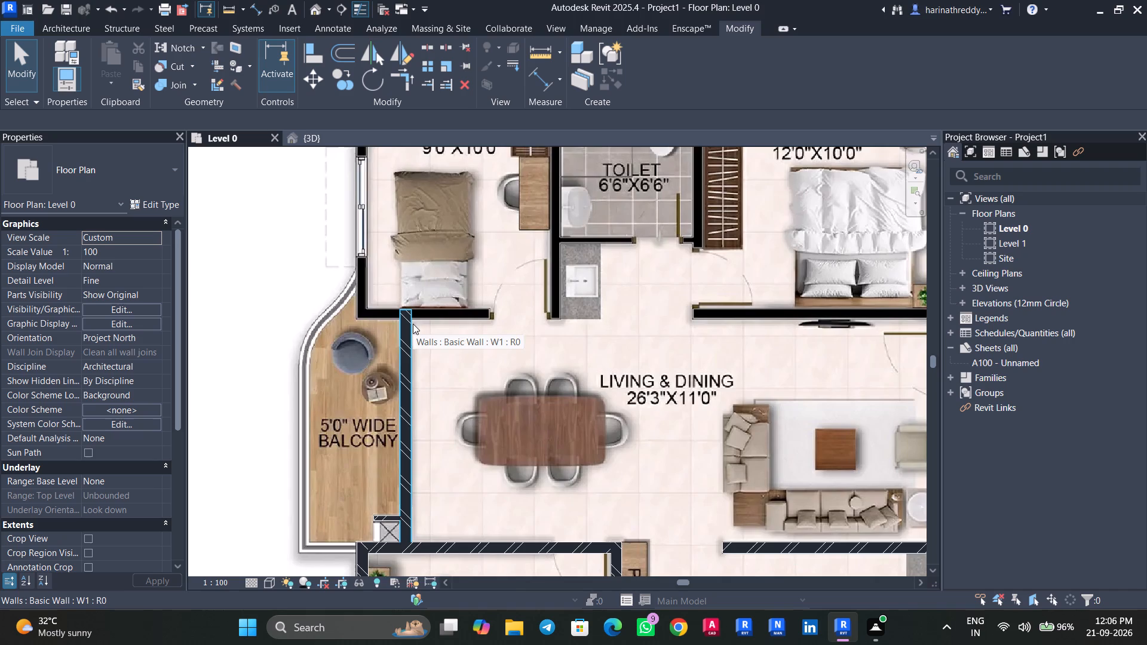
# Draw a W1 wall along the outer edge of Bedroom 01, Toilet and Study, from the corridor-side wall to the Study's outer corner, flipped inward.
pyautogui.scroll(-5, 413, 324)
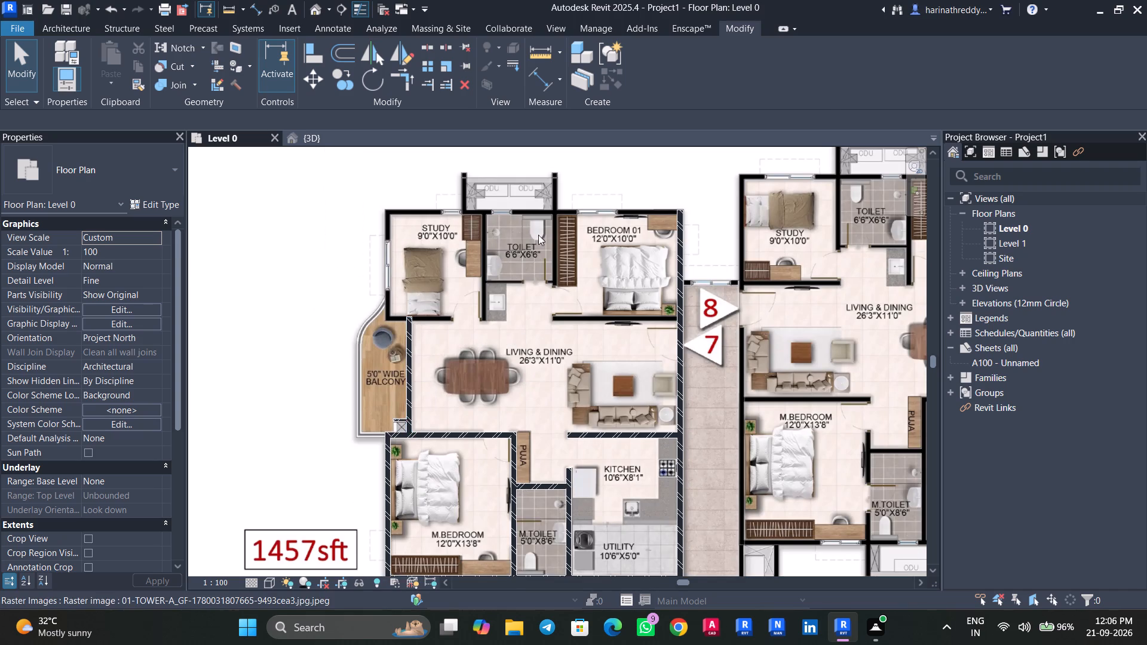
pyautogui.moveTo(548, 228); pyautogui.dragTo(487, 328, button='middle')
pyautogui.scroll(7, 494, 333)
pyautogui.moveTo(572, 314); pyautogui.dragTo(452, 322, button='middle')
pyautogui.write('WA')
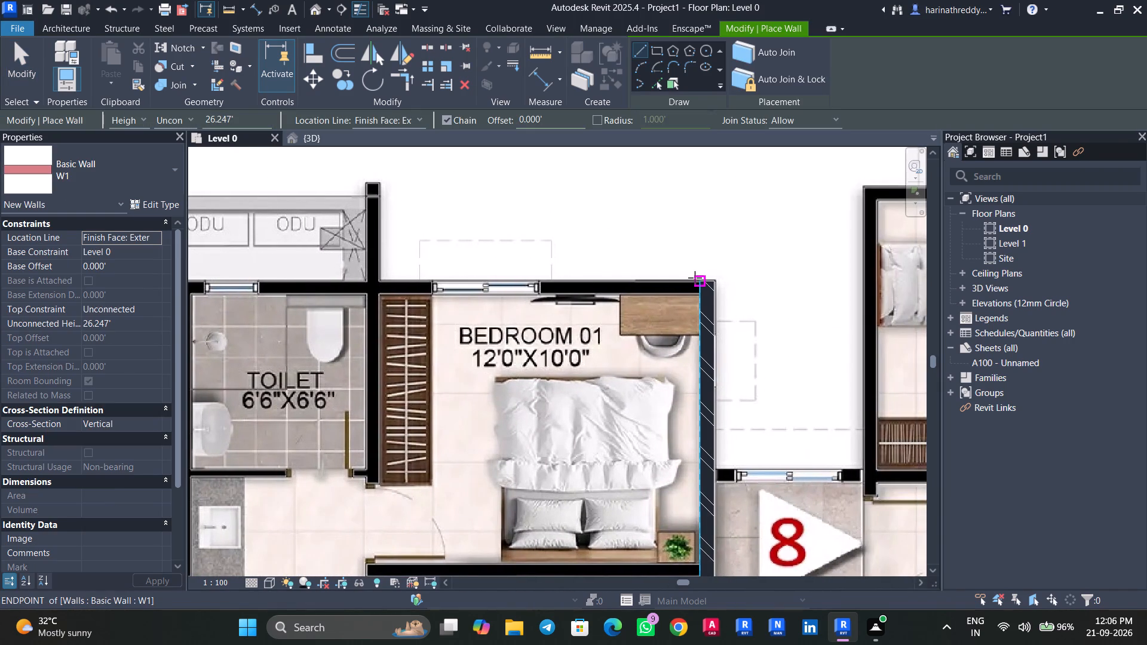
pyautogui.click(701, 280)
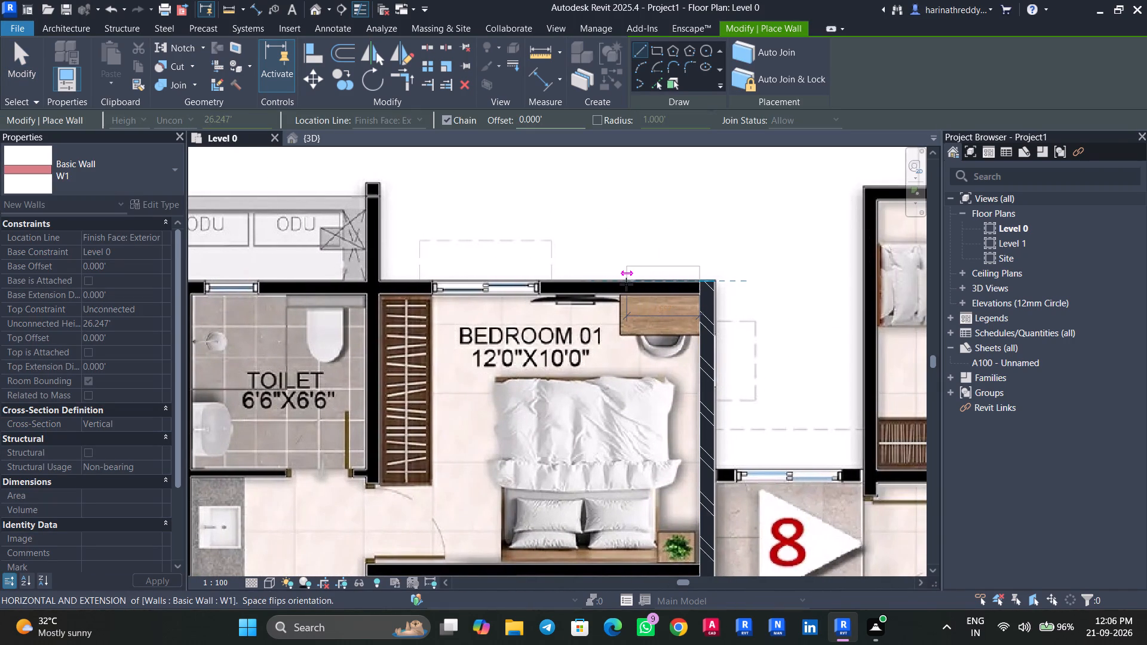
pyautogui.press('space')
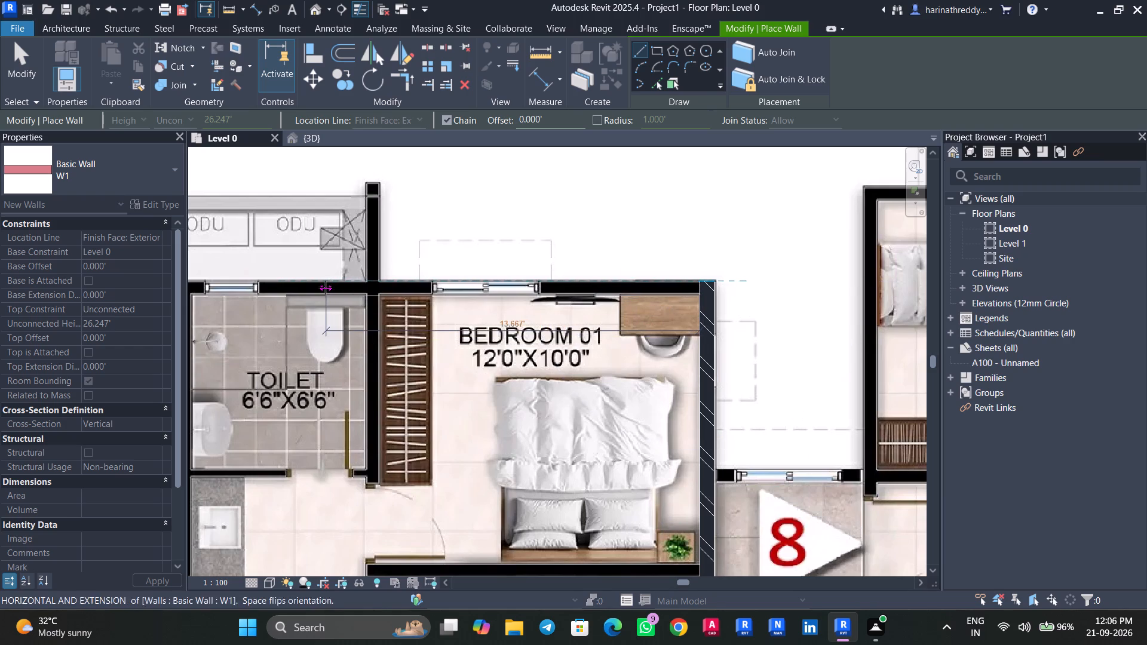
pyautogui.moveTo(325, 287); pyautogui.dragTo(642, 278, button='middle')
pyautogui.moveTo(269, 278); pyautogui.dragTo(430, 278, button='middle')
pyautogui.scroll(6, 395, 278)
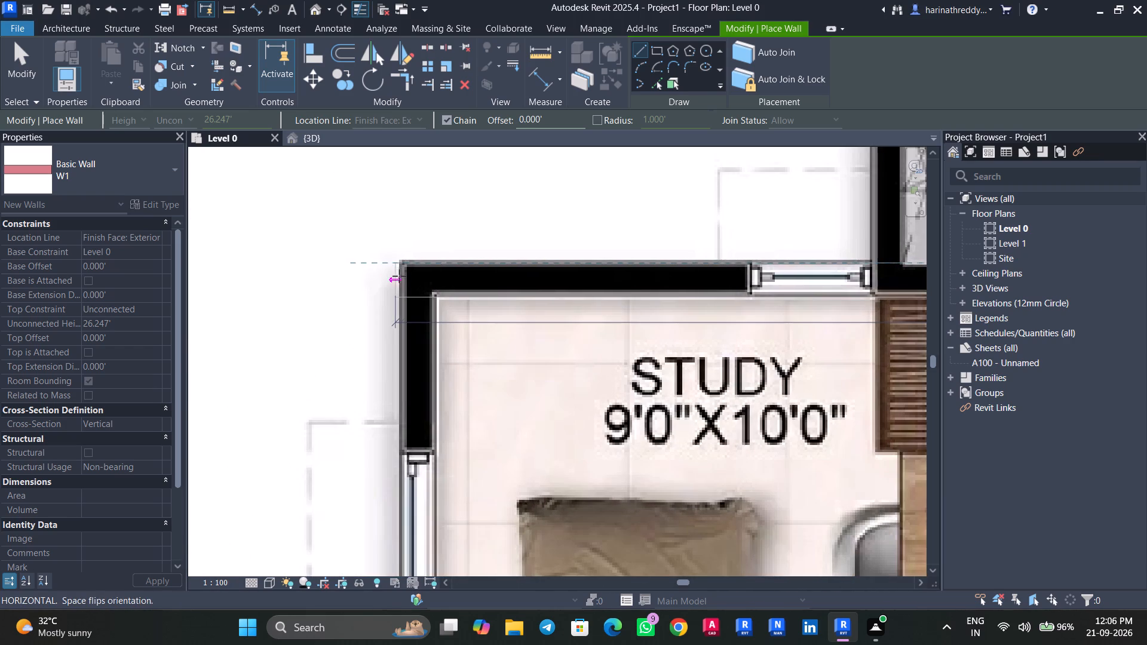
pyautogui.click(403, 276)
pyautogui.press('Escape')
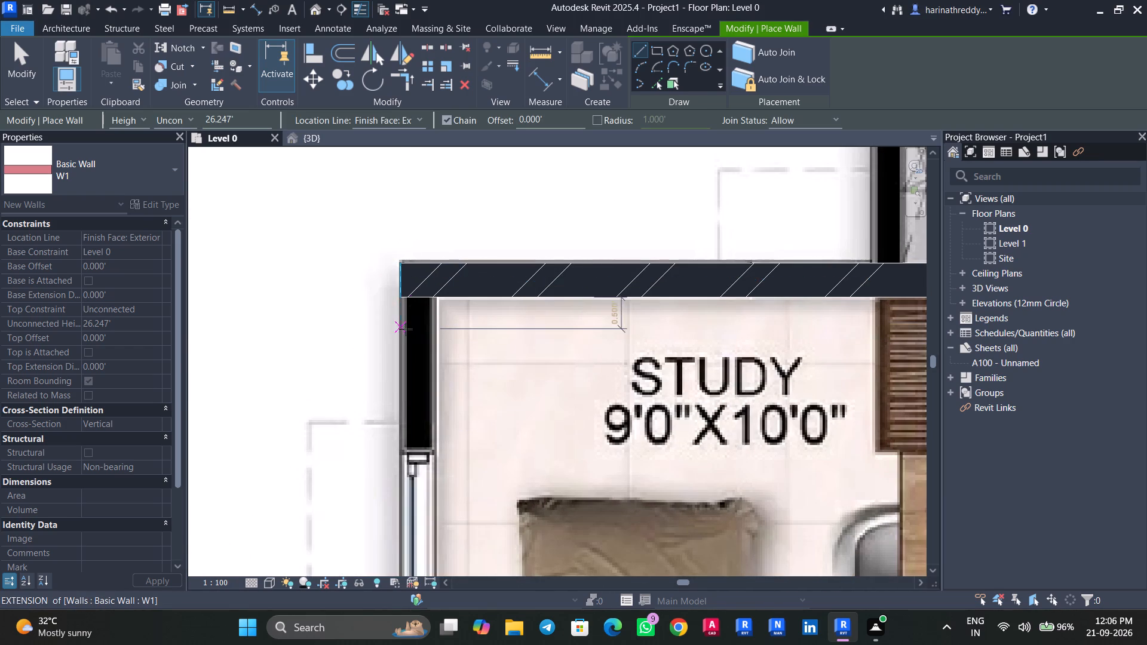
# Draw a W1 wall along the Study's outer window side, from the new outer wall down to the corner at the balcony.
pyautogui.scroll(-5, 406, 330)
pyautogui.moveTo(406, 330); pyautogui.dragTo(404, 298, button='middle')
pyautogui.scroll(1, 405, 300)
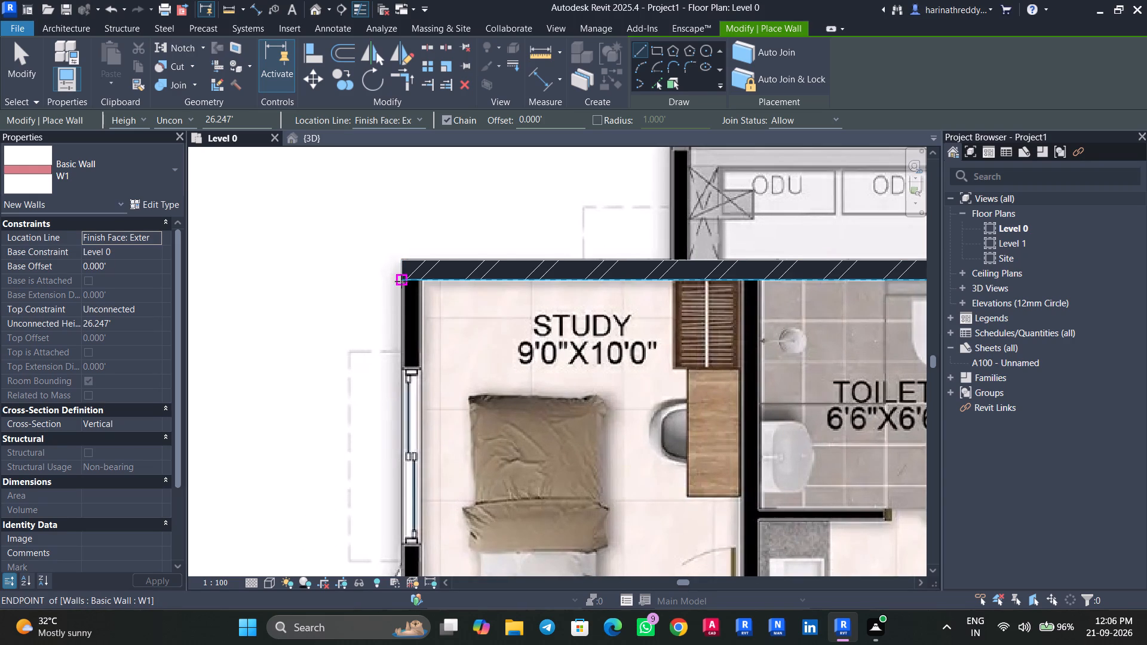
pyautogui.click(422, 282)
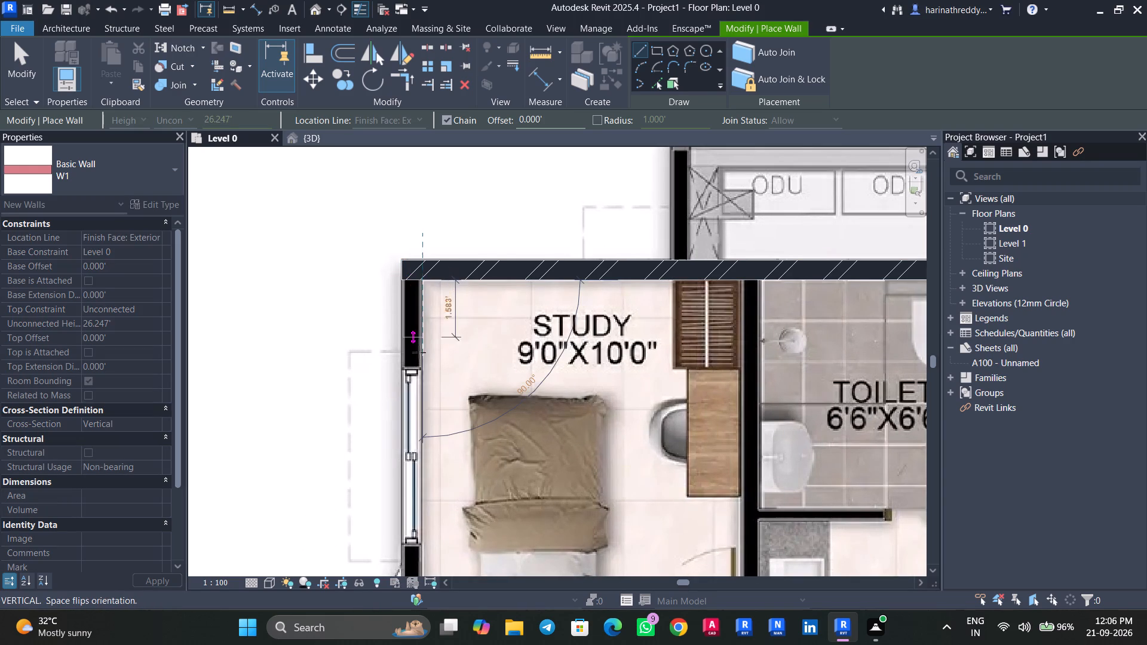
pyautogui.moveTo(428, 416); pyautogui.dragTo(414, 294, button='middle')
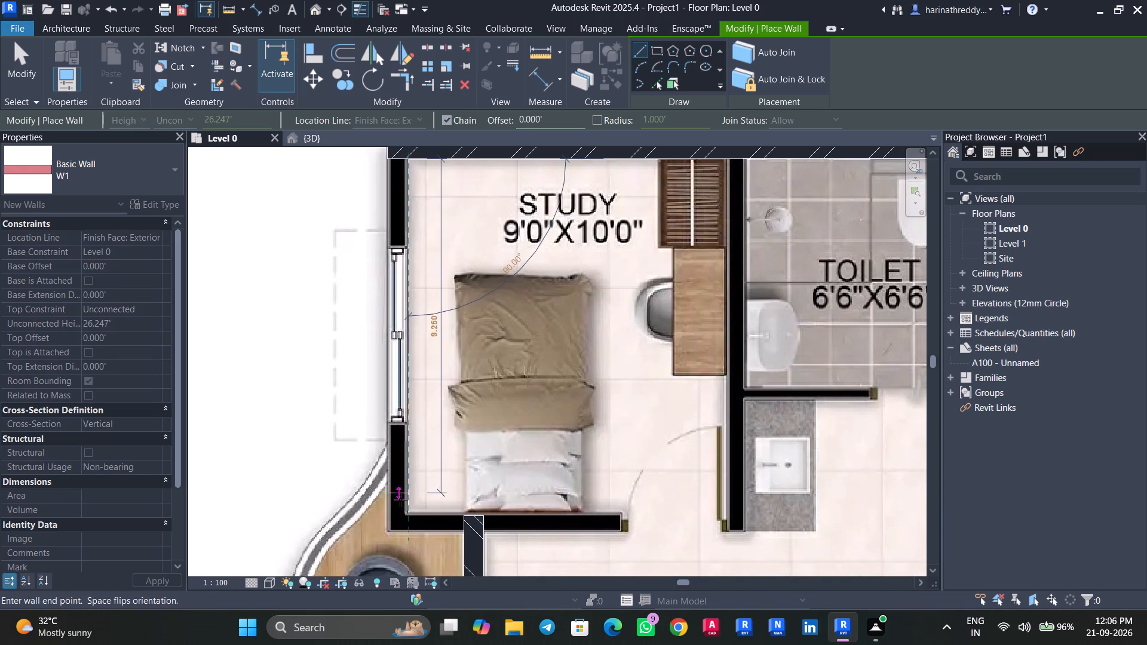
pyautogui.scroll(6, 404, 529)
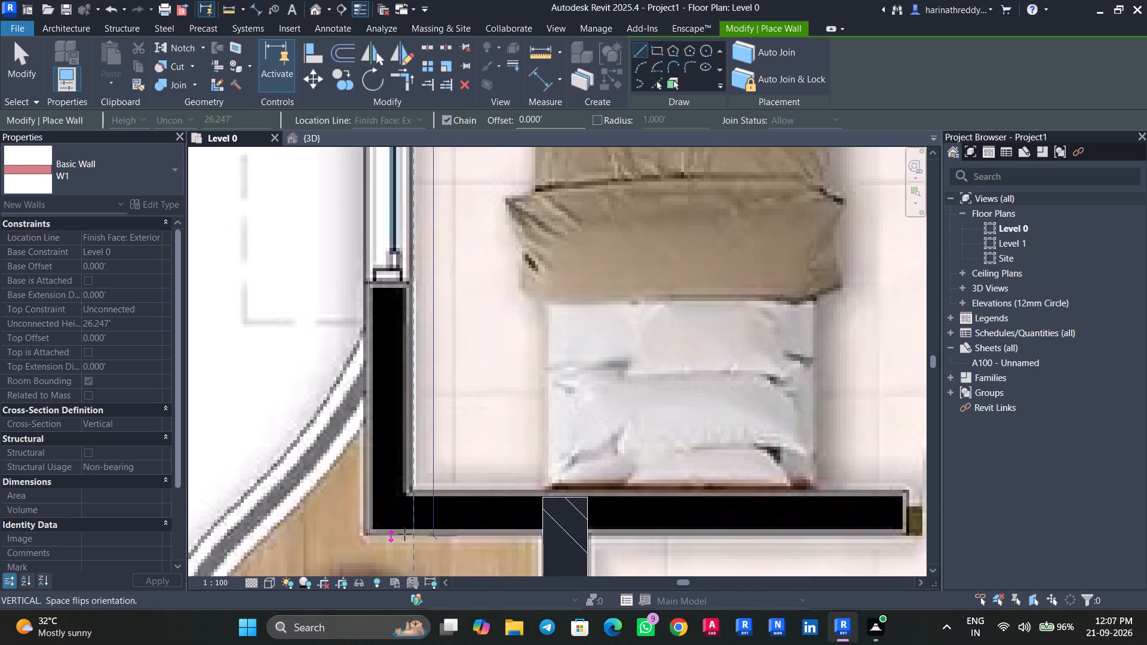
pyautogui.click(404, 534)
pyautogui.press('Escape')
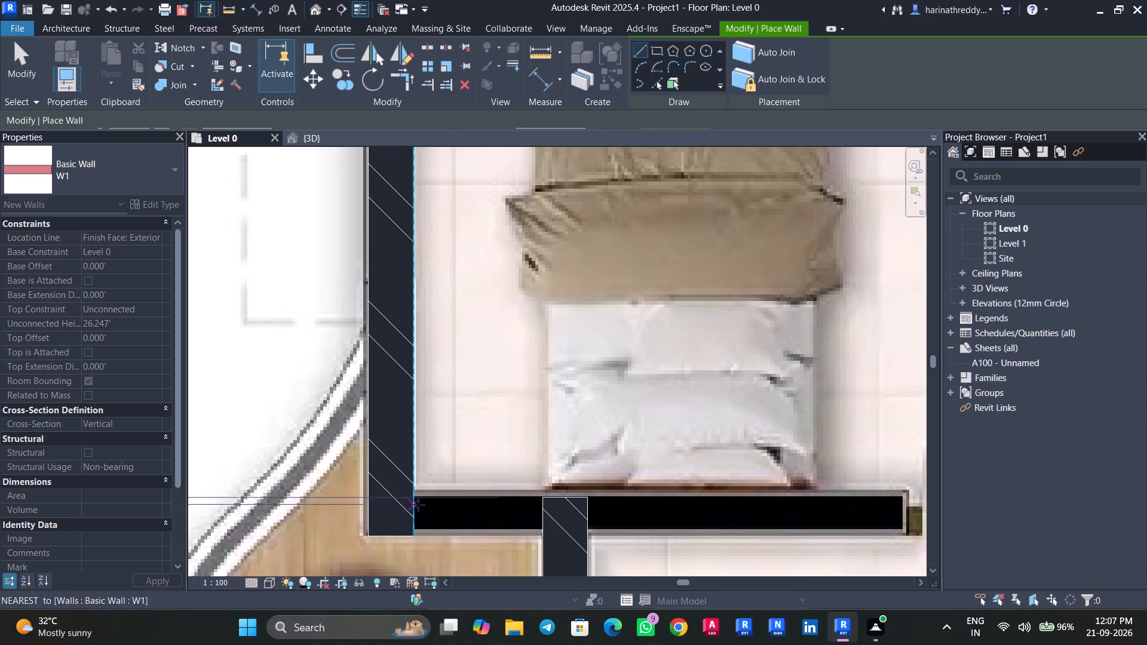
# Draw a W1 wall between the Study and Living & Dining, from the Study's outer wall across the door opening to the washbasin counter.
pyautogui.click(418, 500)
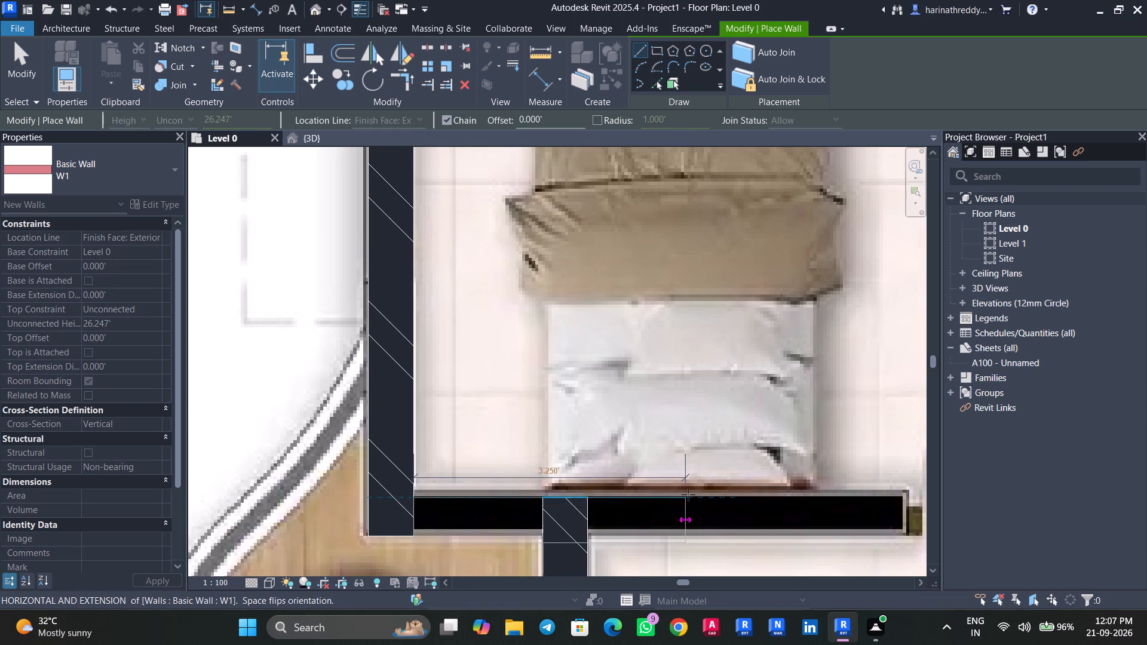
pyautogui.scroll(-4, 688, 494)
pyautogui.moveTo(689, 494); pyautogui.dragTo(414, 487, button='middle')
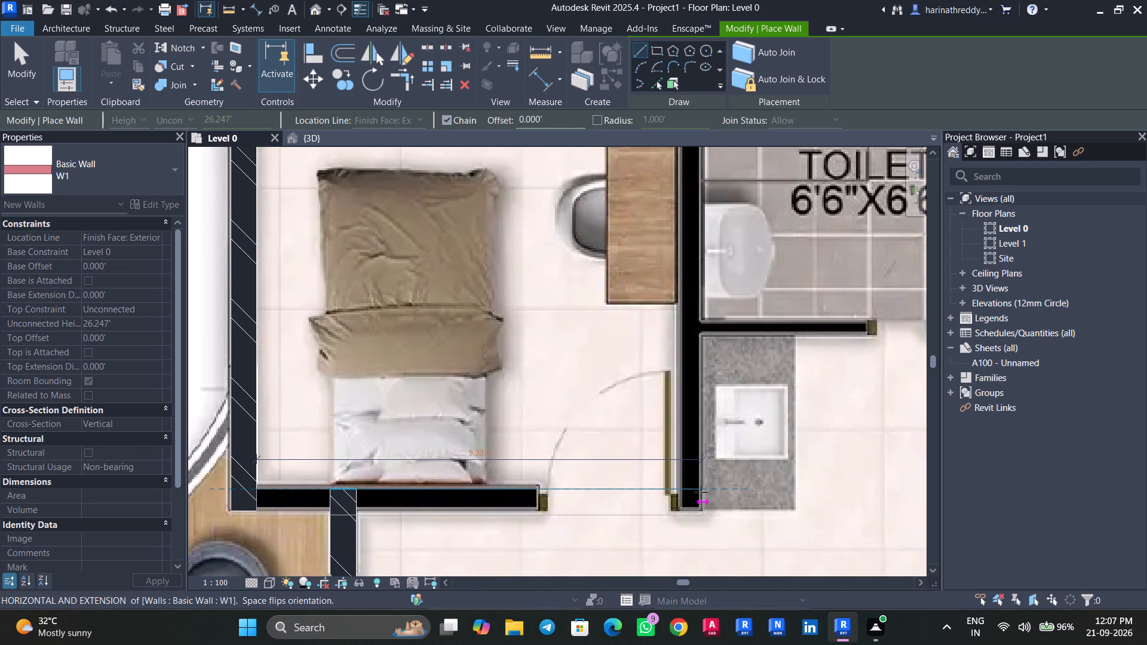
pyautogui.click(701, 492)
pyautogui.press('Escape')
pyautogui.press('Escape')
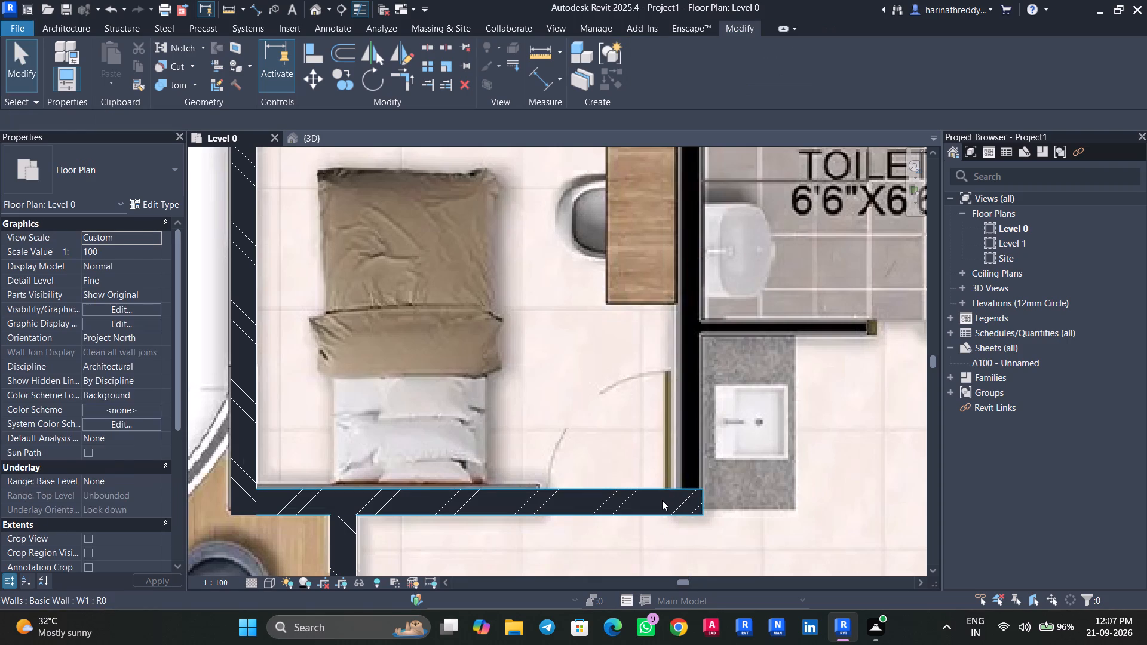
# Nudge the wall between the Study and Living & Dining slightly toward the Study to align it with the plan image.
pyautogui.click(662, 500)
pyautogui.press('Up')
pyautogui.press('Escape')
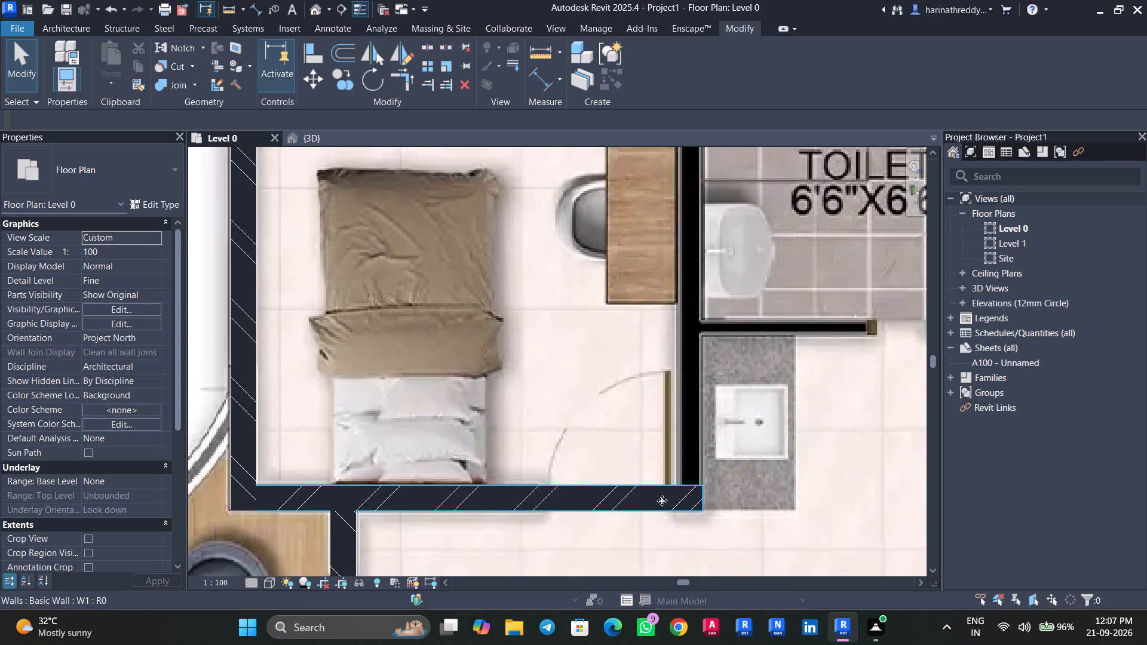
# Draw a W1 wall over the Study-side edge of the ODU ledge, from its outer end to the flat's outer wall, flipped toward the ledge.
pyautogui.scroll(-1, 615, 468)
pyautogui.scroll(3, 615, 468)
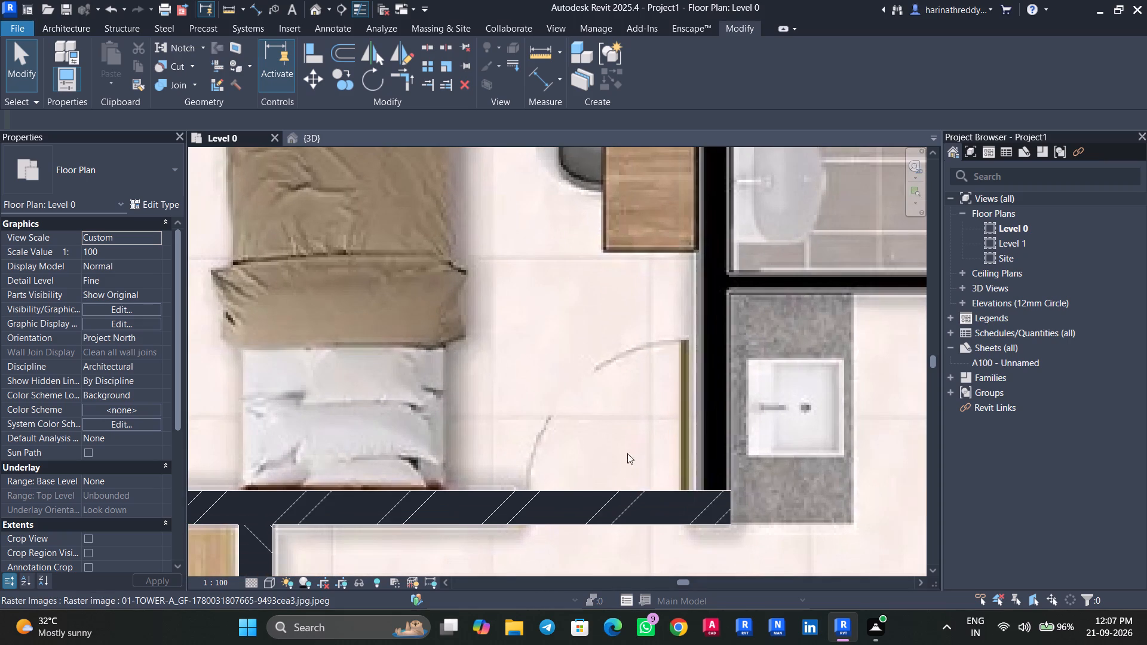
pyautogui.scroll(-5, 629, 430)
pyautogui.moveTo(629, 430); pyautogui.dragTo(536, 534, button='middle')
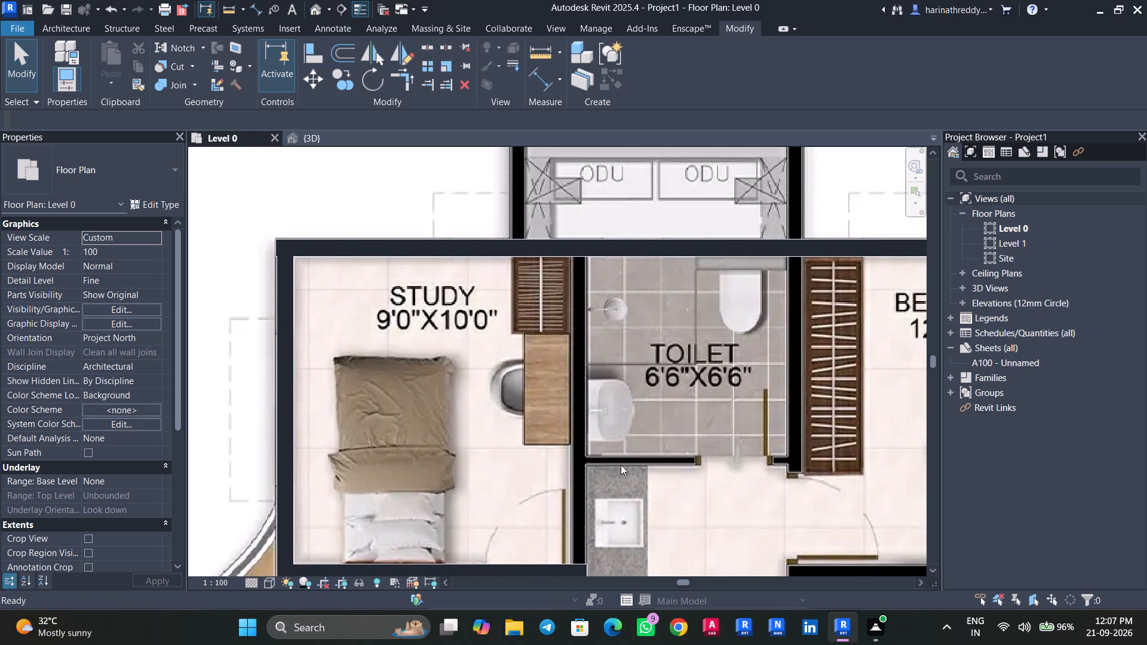
pyautogui.scroll(-6, 621, 419)
pyautogui.moveTo(621, 419); pyautogui.dragTo(494, 465, button='middle')
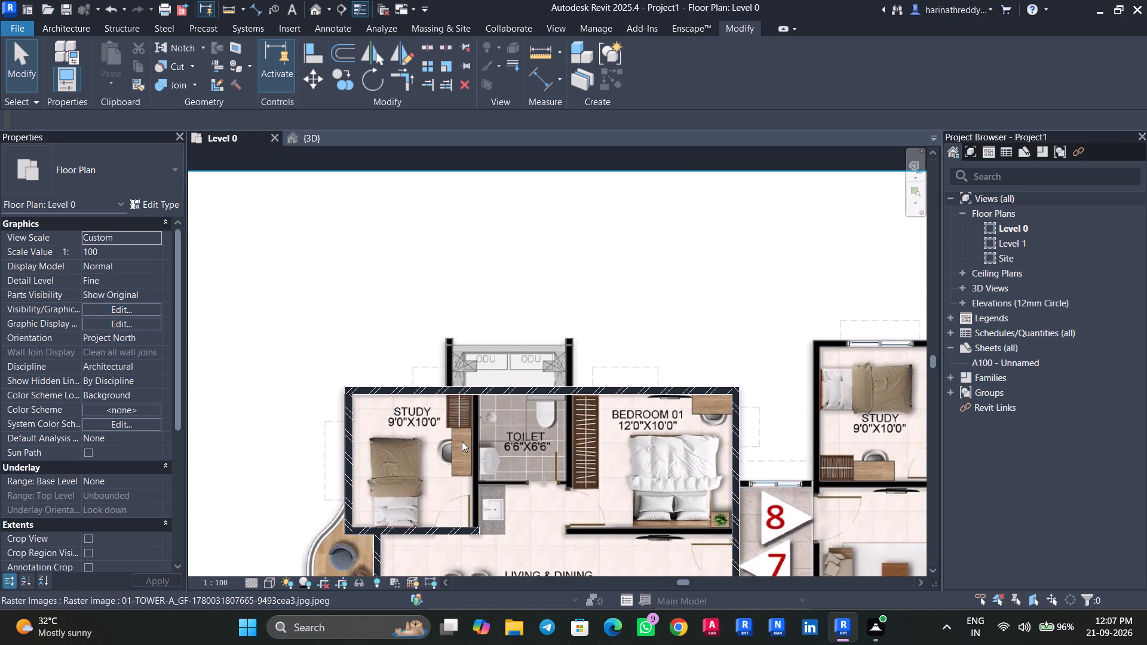
pyautogui.scroll(4, 462, 441)
pyautogui.write('WA')
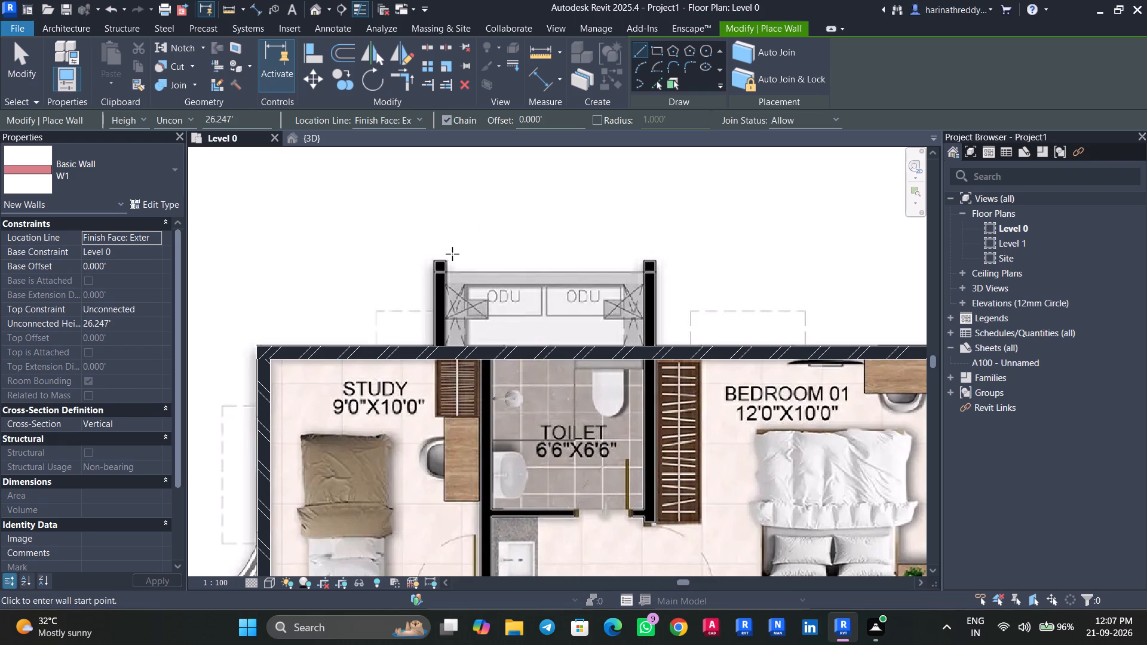
pyautogui.scroll(6, 452, 254)
pyautogui.click(409, 269)
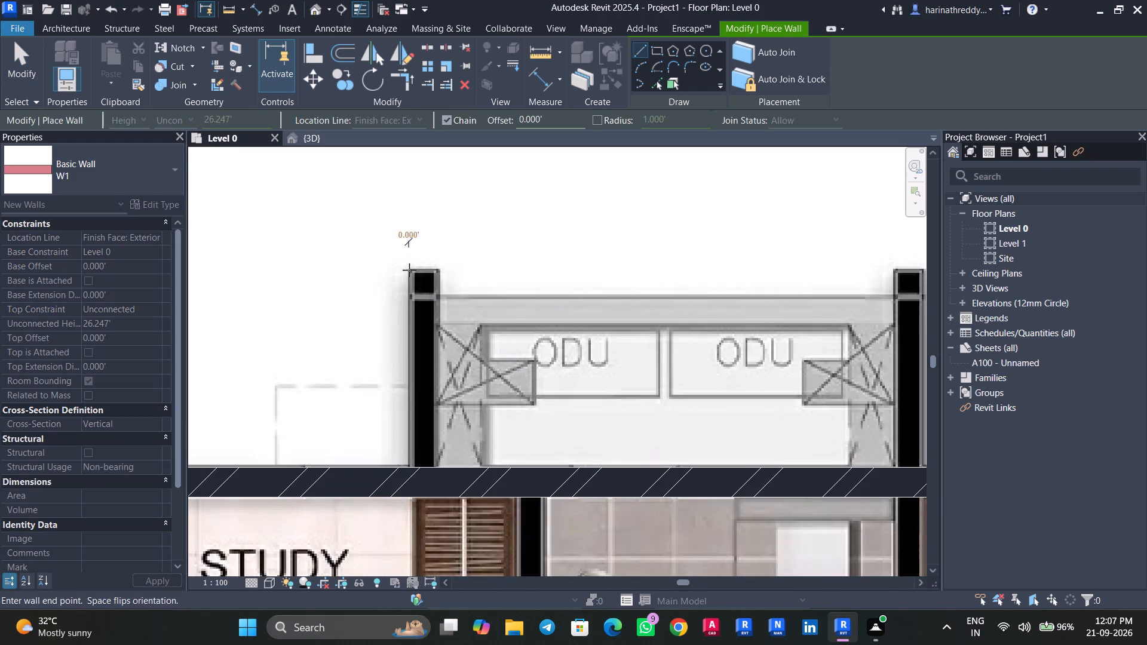
pyautogui.press('space')
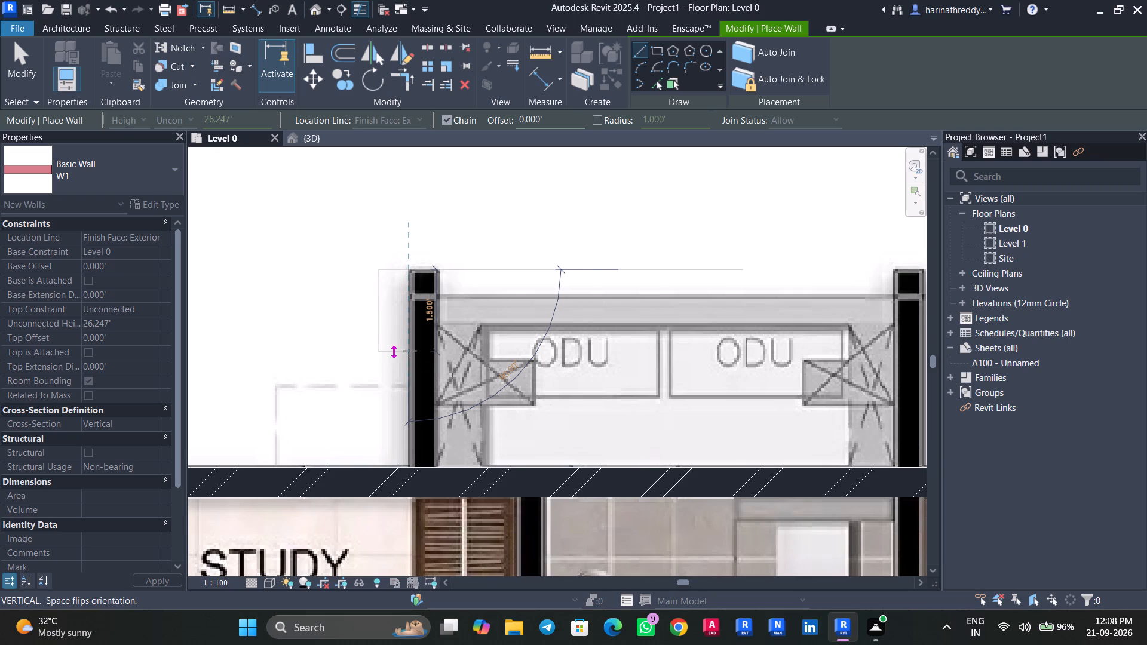
pyautogui.click(403, 463)
pyautogui.press('Escape')
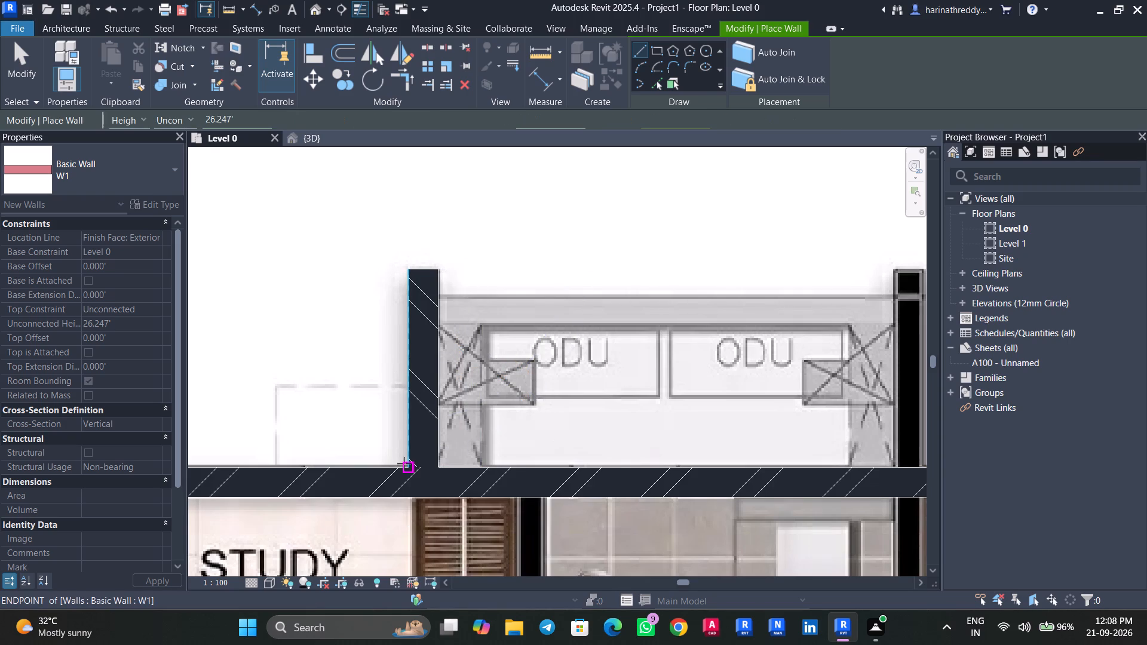
# Draw a W1 wall about 3.59 ft long over the Bedroom 01-side edge of the ODU ledge, ending at the flat's outer wall.
pyautogui.moveTo(493, 425); pyautogui.dragTo(75, 360, button='middle')
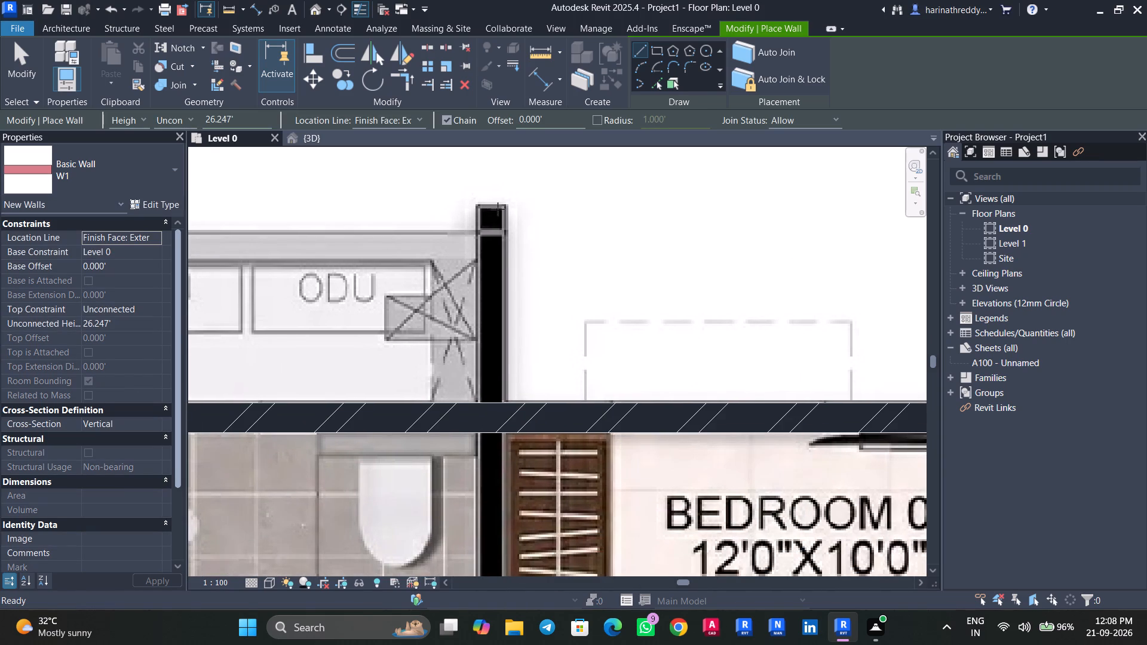
pyautogui.click(505, 205)
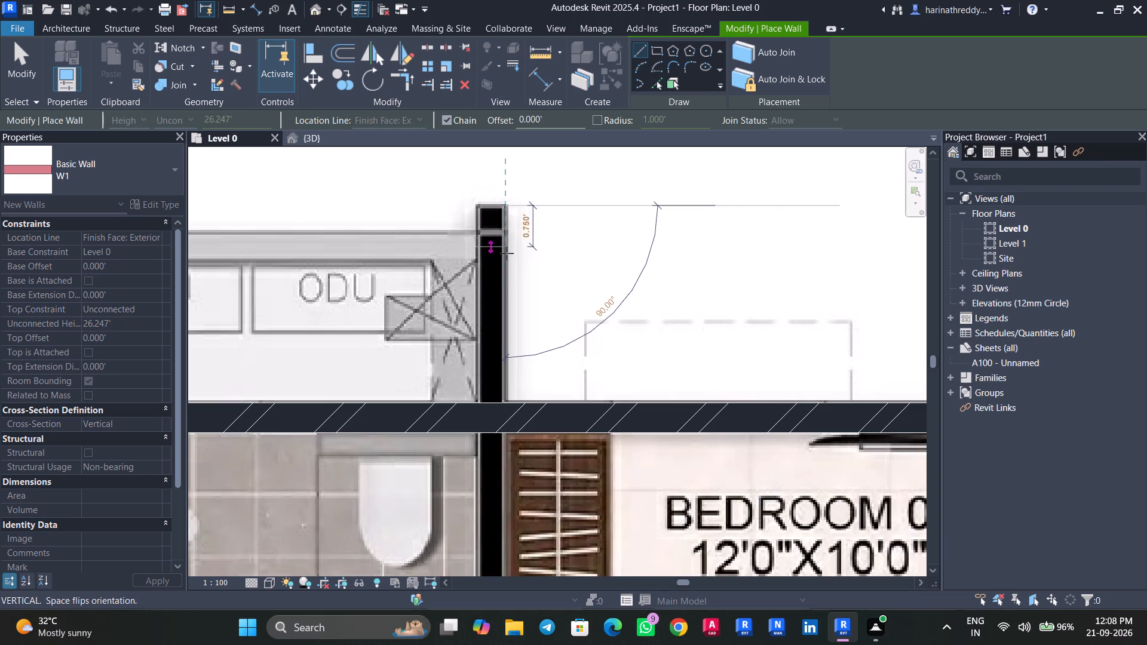
pyautogui.click(508, 400)
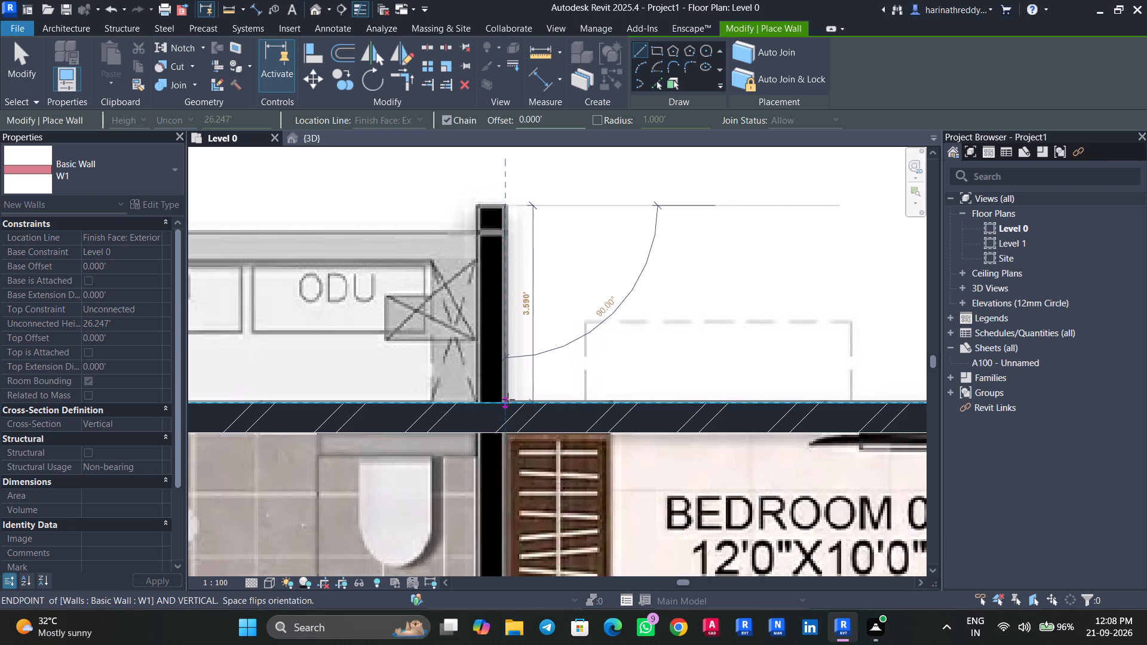
pyautogui.press('Escape')
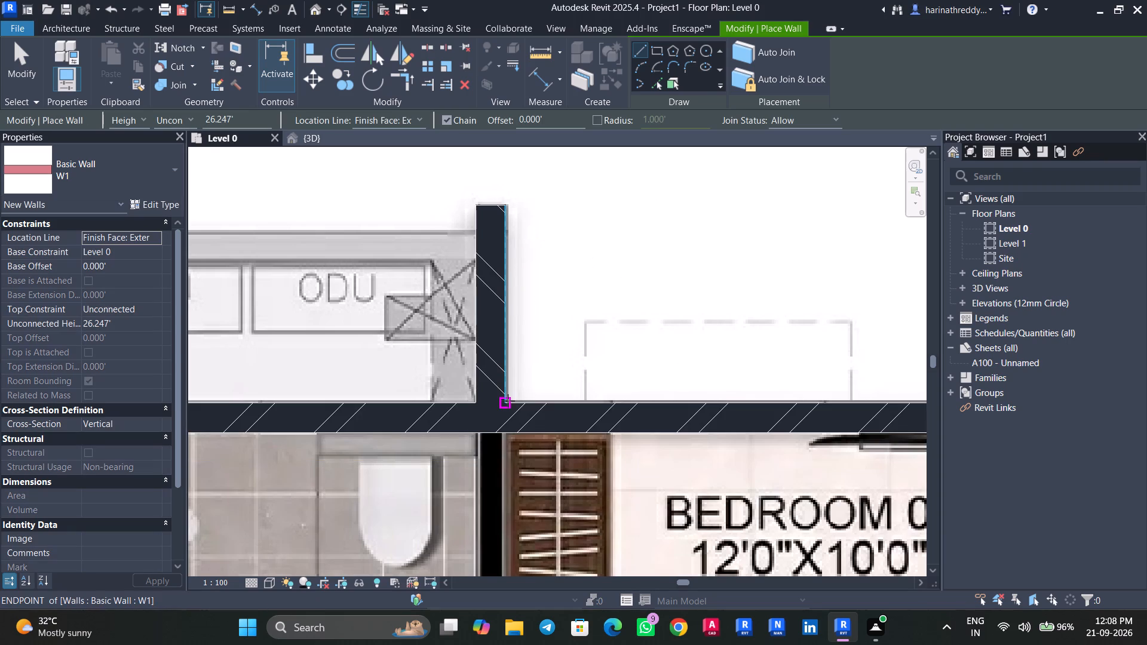
# Draw a W1 wall between the Toilet and Bedroom 01, from the outer wall past the bedroom door to the Living & Dining side.
pyautogui.scroll(-2, 535, 385)
pyautogui.moveTo(536, 383); pyautogui.dragTo(260, 133, button='middle')
pyautogui.scroll(-2, 401, 232)
pyautogui.moveTo(401, 236); pyautogui.dragTo(441, 225, button='middle')
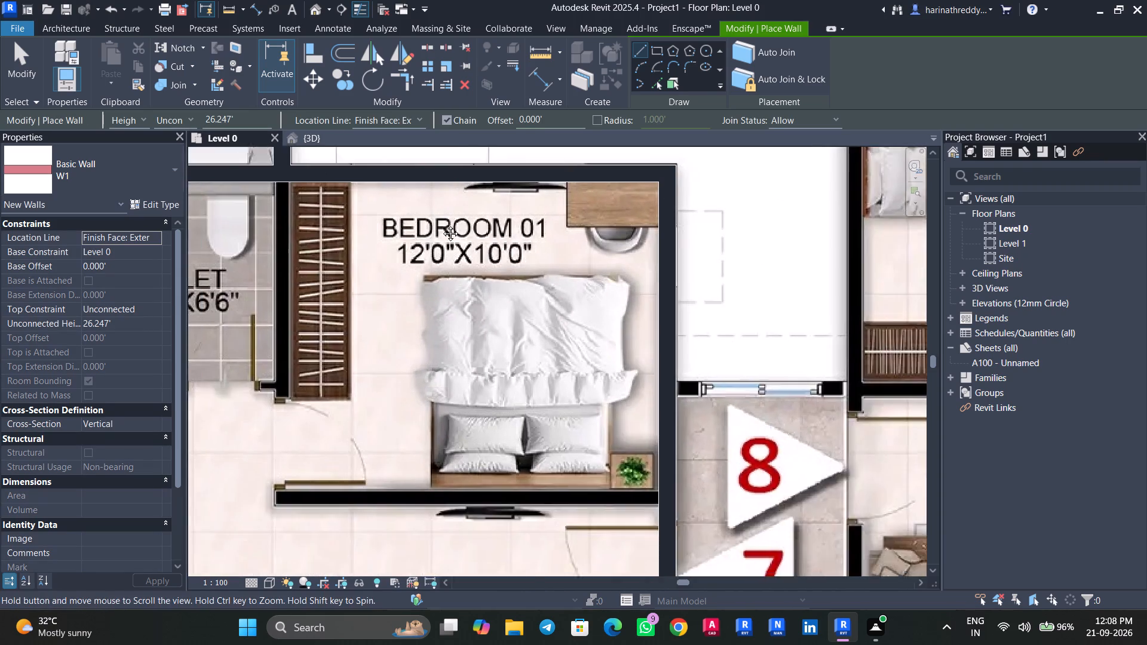
pyautogui.moveTo(441, 225); pyautogui.dragTo(614, 202, button='middle')
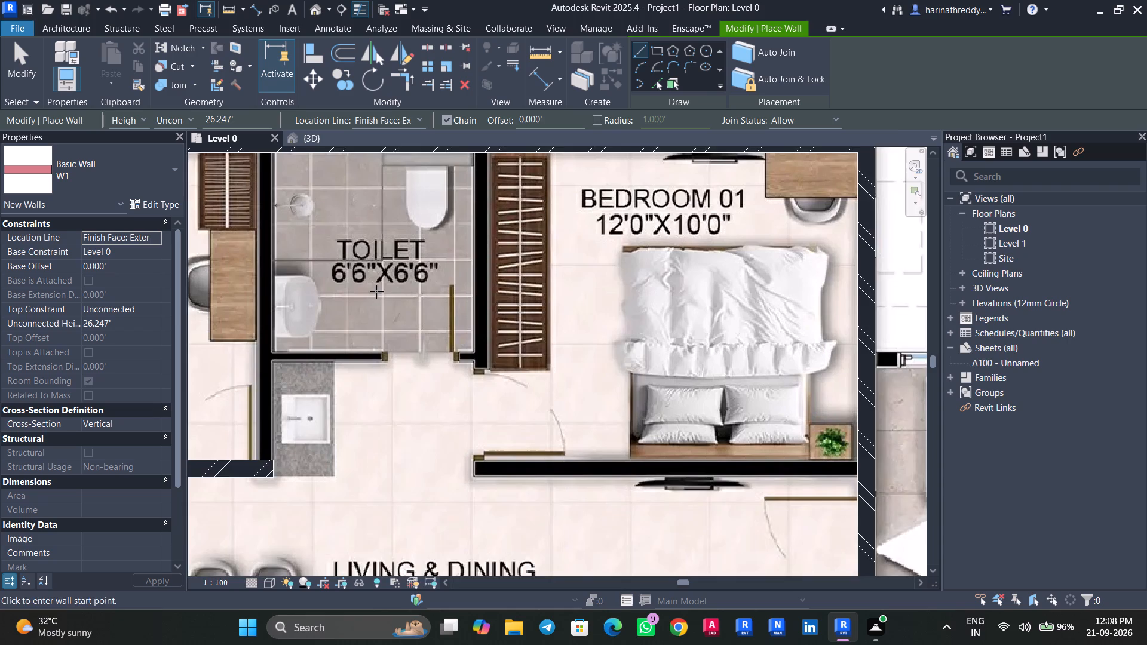
pyautogui.moveTo(376, 291); pyautogui.dragTo(461, 348, button='middle')
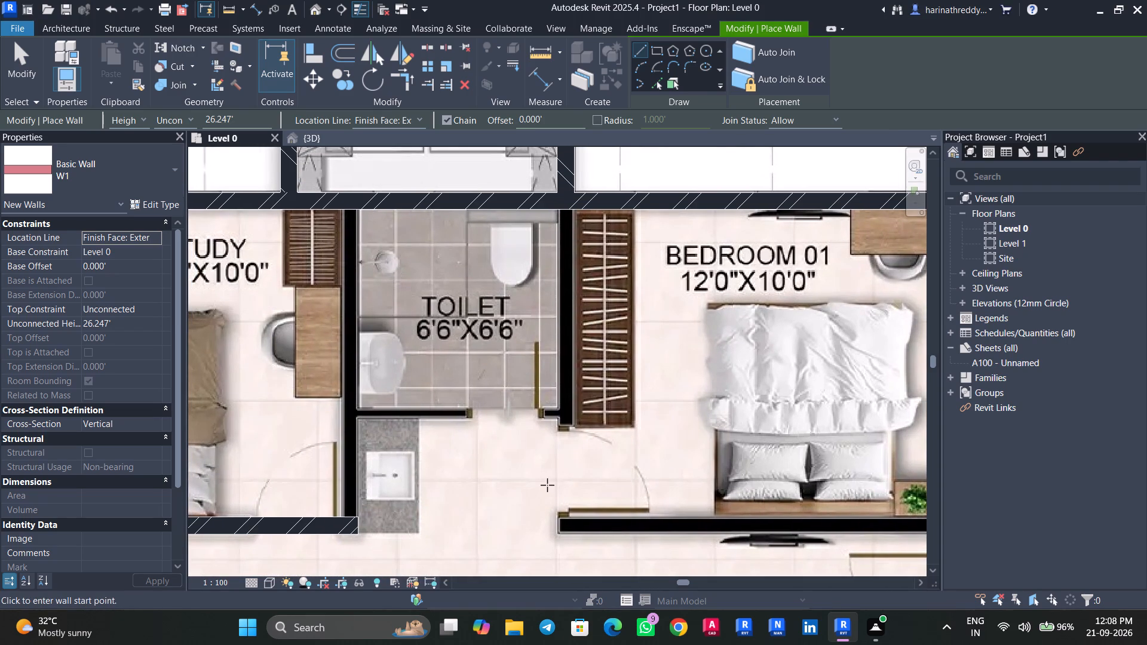
pyautogui.click(575, 210)
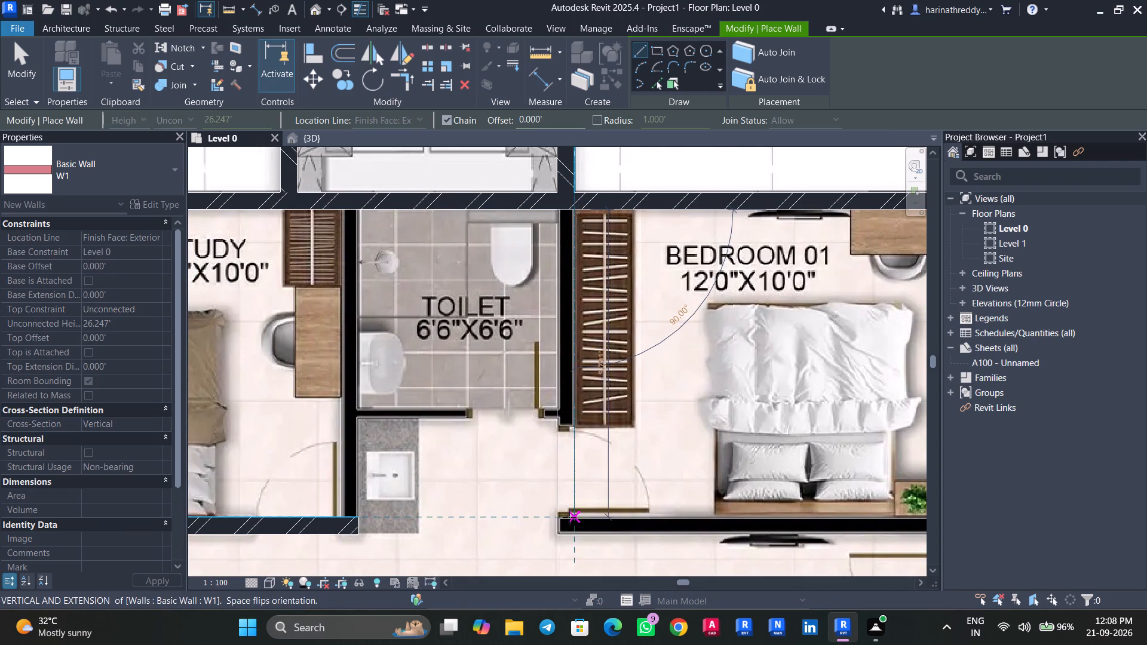
pyautogui.scroll(6, 569, 531)
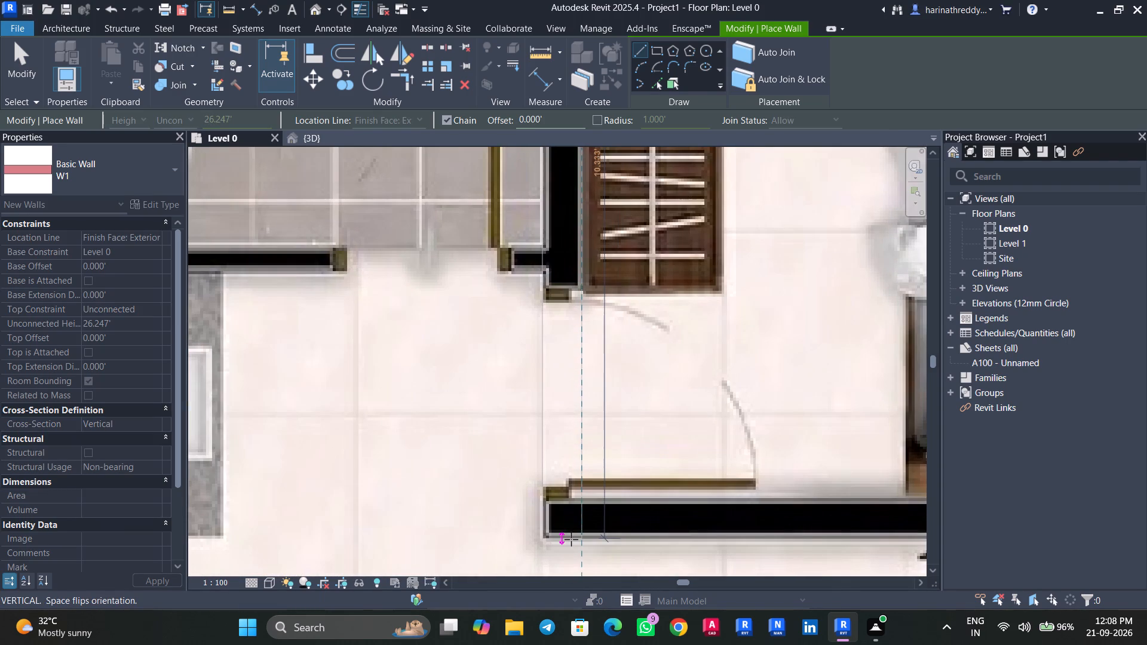
pyautogui.click(571, 539)
pyautogui.press('Escape')
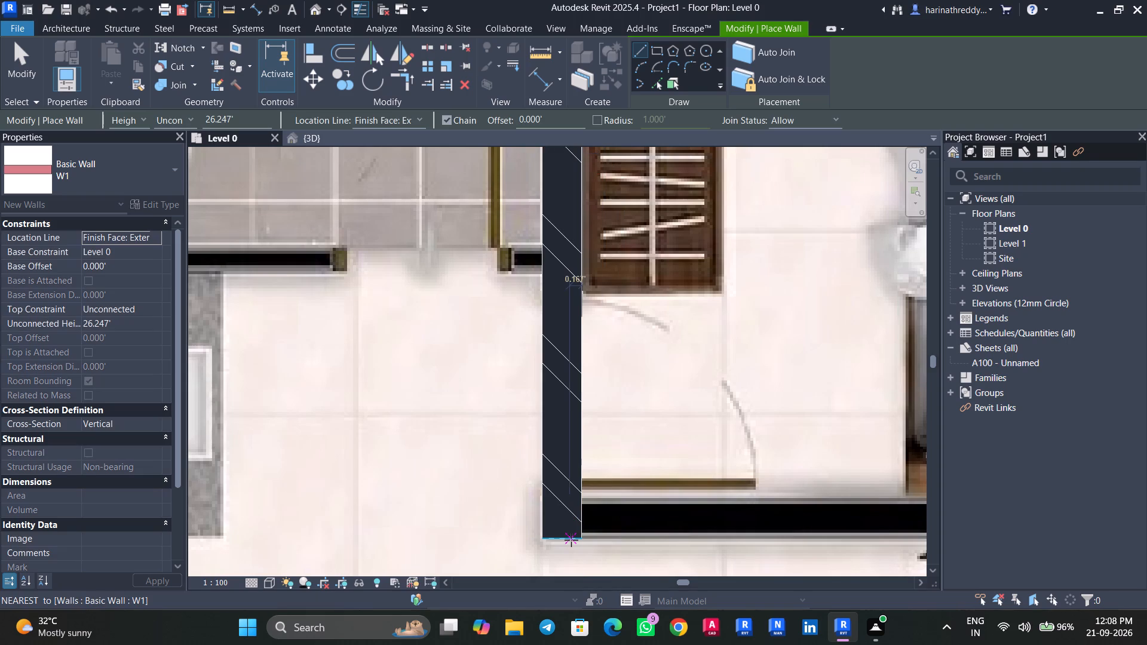
# Draw a W1 wall about 10.33 ft long between the Study and the Toilet, from the outer wall to the Study's Living & Dining wall.
pyautogui.scroll(-5, 571, 540)
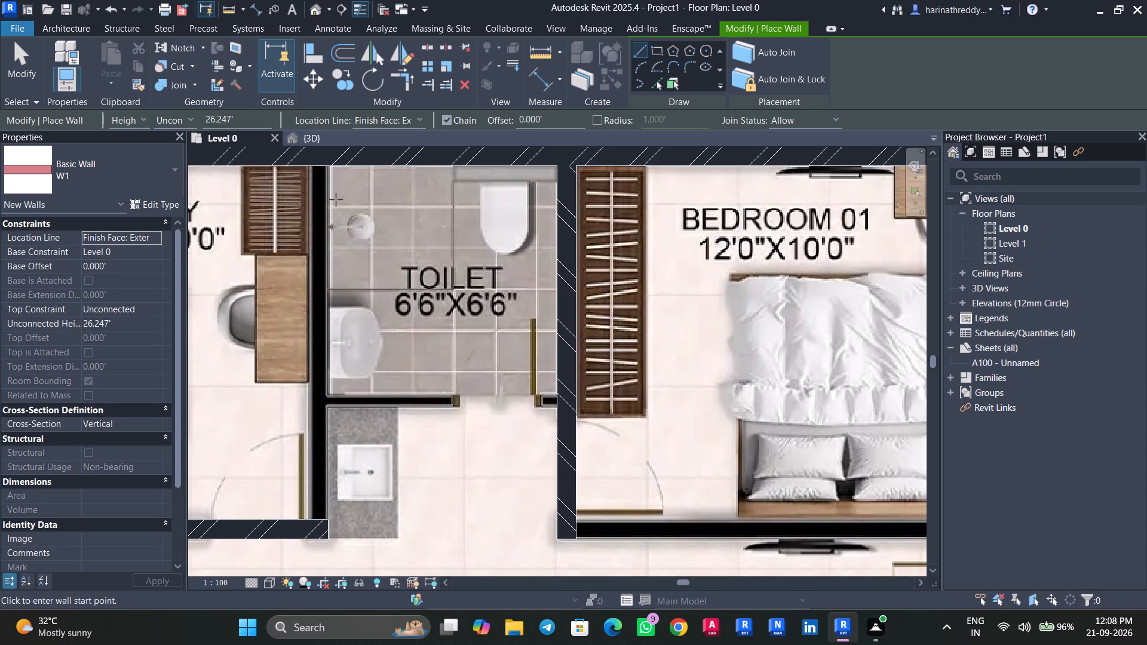
pyautogui.scroll(5, 336, 199)
pyautogui.moveTo(329, 176); pyautogui.dragTo(333, 244, button='middle')
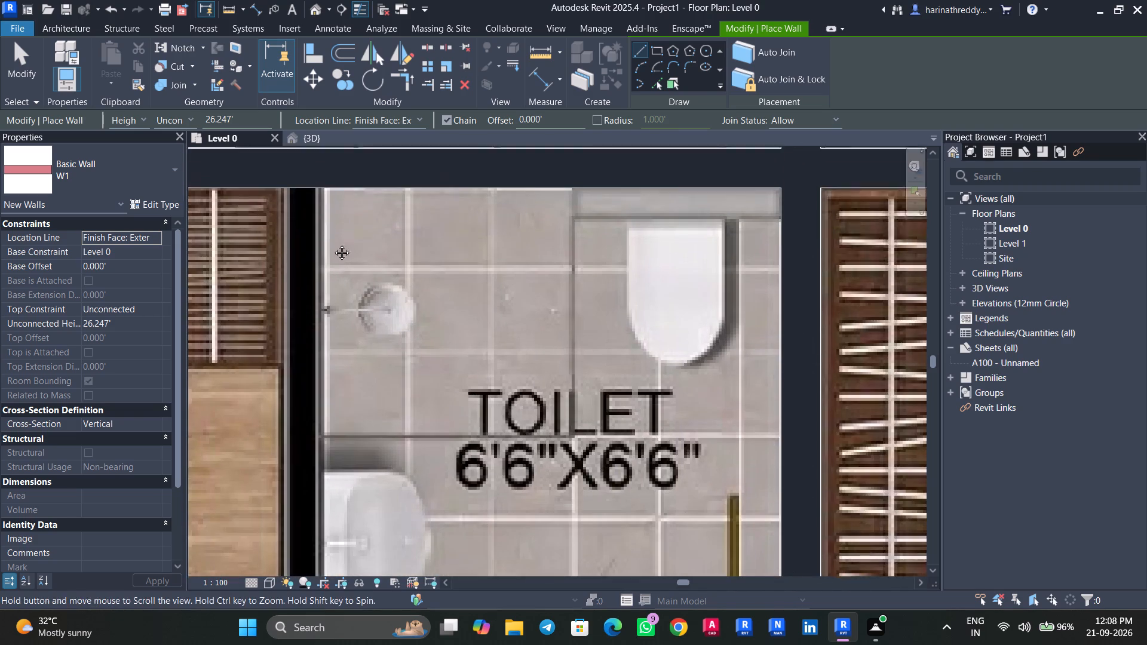
pyautogui.moveTo(333, 244); pyautogui.dragTo(343, 283, button='middle')
pyautogui.click(333, 241)
pyautogui.scroll(-1, 333, 347)
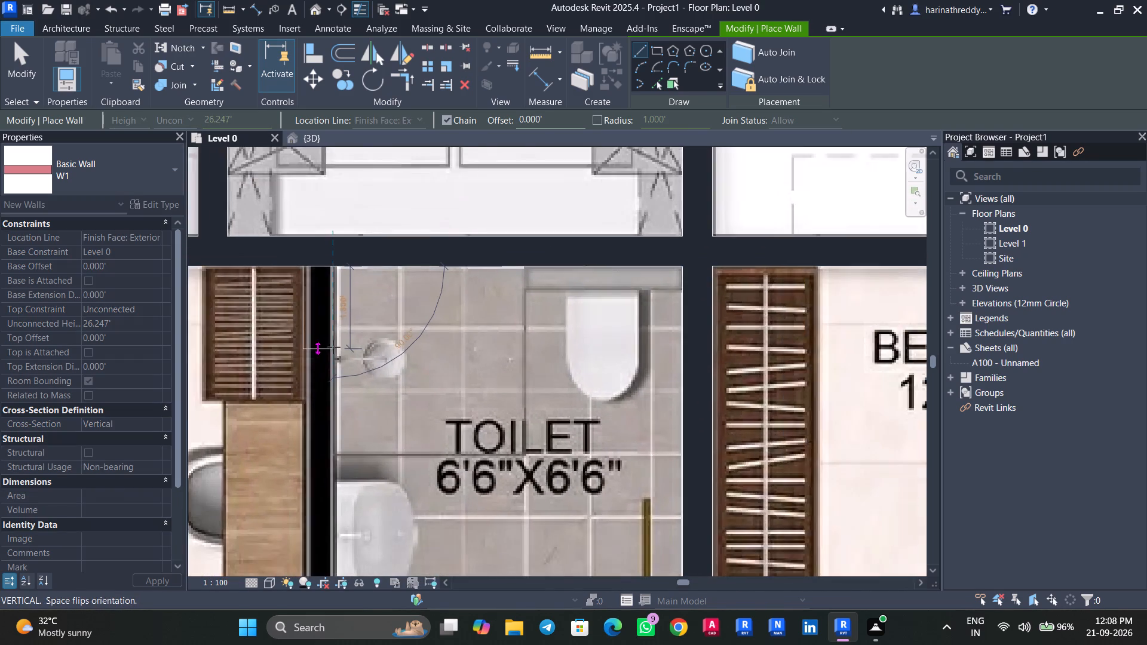
pyautogui.scroll(-2, 333, 347)
pyautogui.moveTo(333, 347); pyautogui.dragTo(331, 149, button='middle')
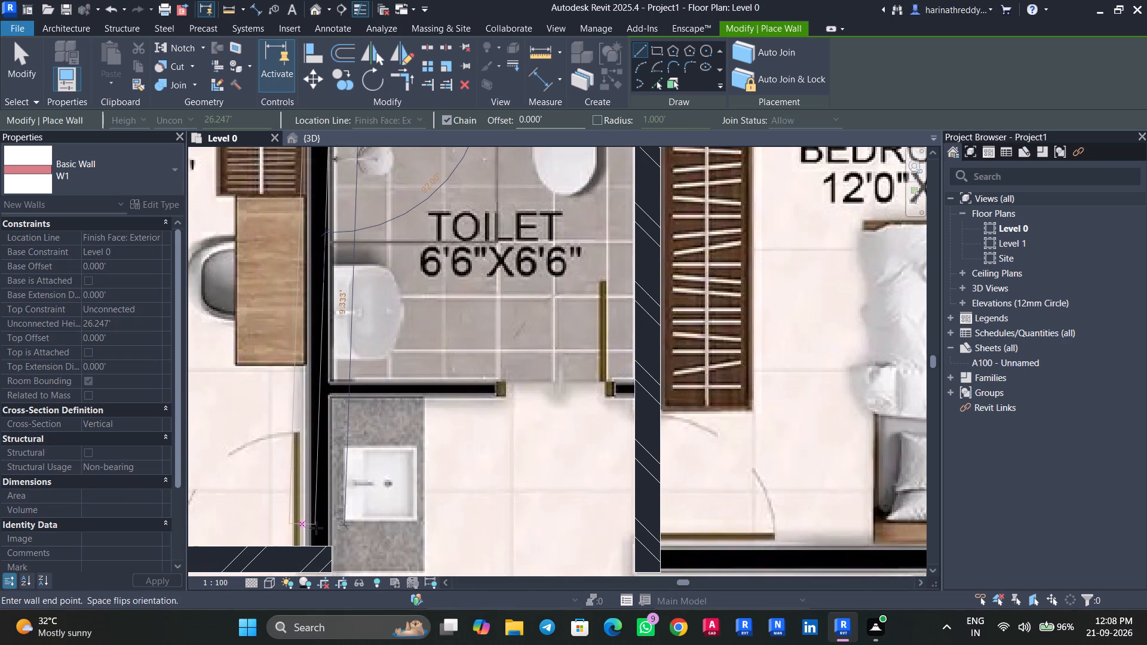
pyautogui.click(321, 543)
pyautogui.press('Escape')
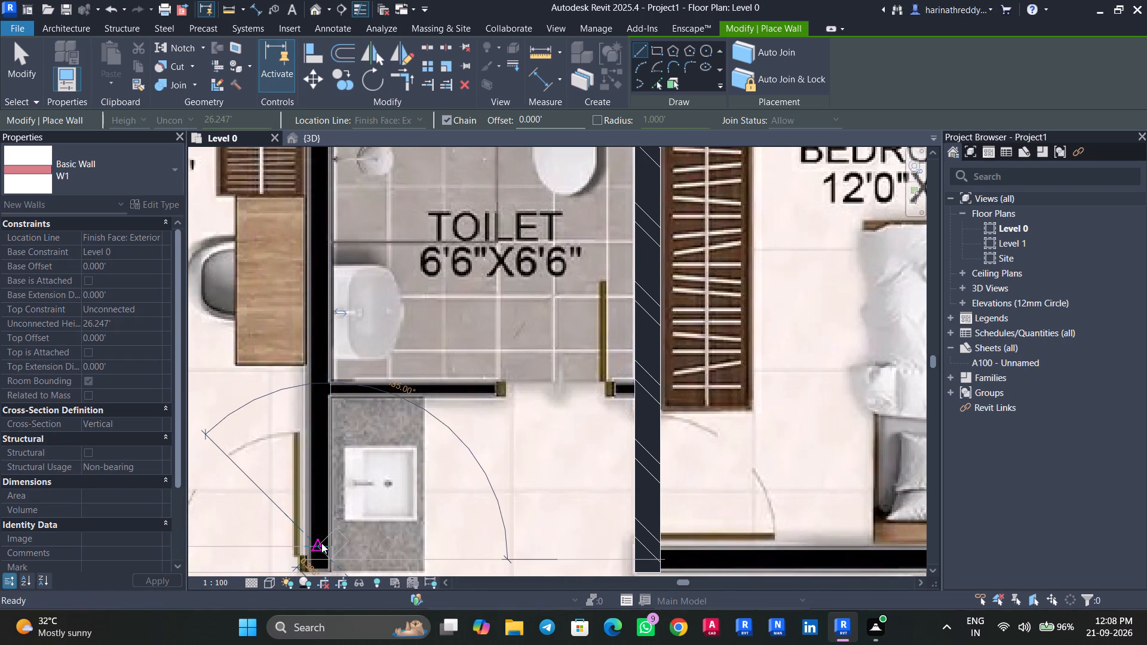
pyautogui.press('Escape')
pyautogui.click(314, 500)
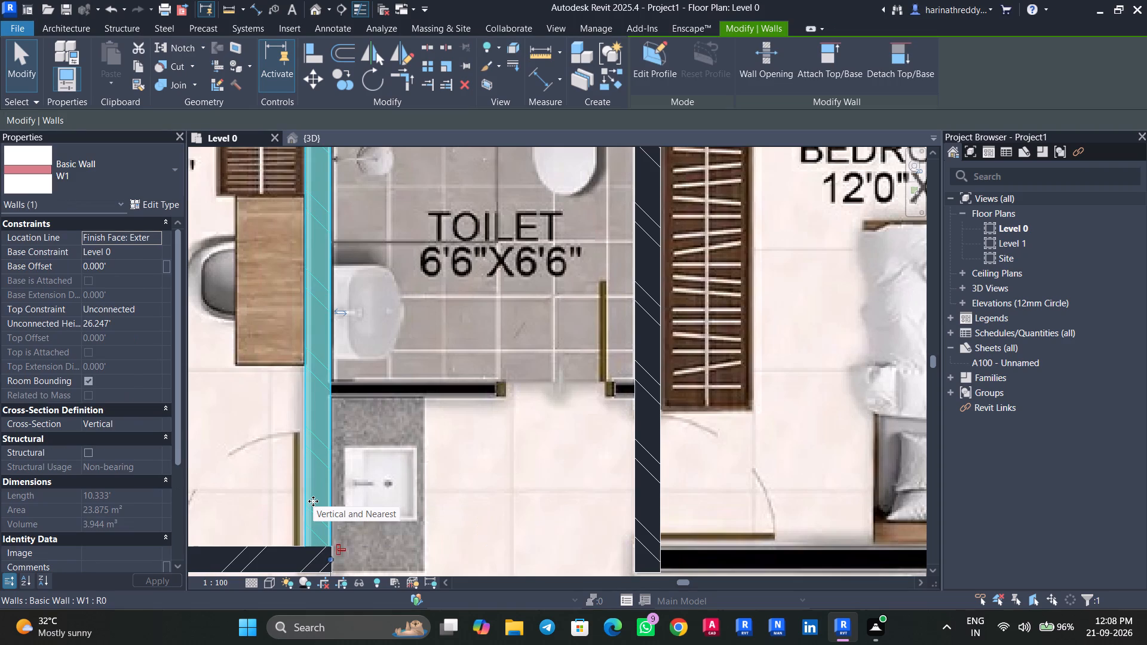
pyautogui.press('Right')
pyautogui.press('Left')
pyautogui.press('Escape')
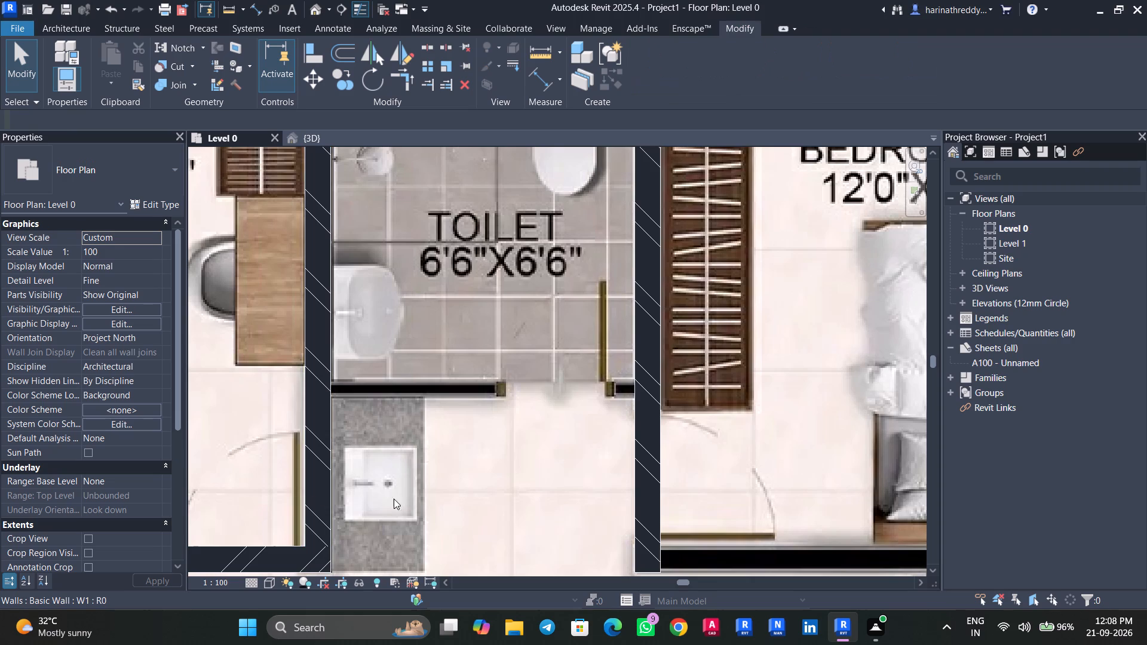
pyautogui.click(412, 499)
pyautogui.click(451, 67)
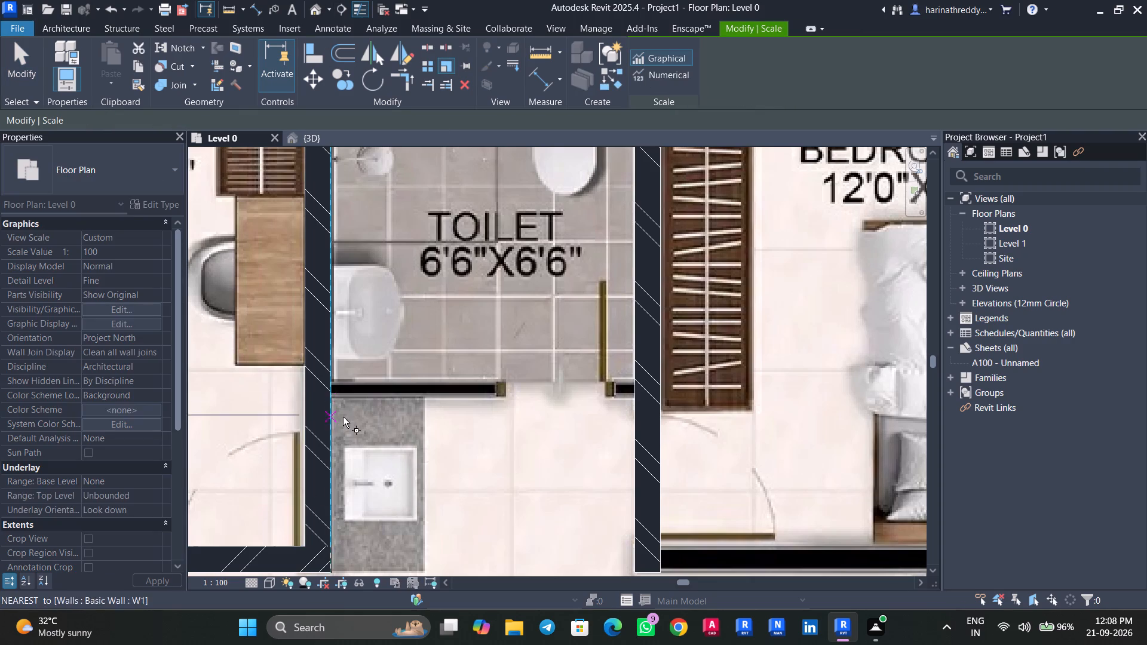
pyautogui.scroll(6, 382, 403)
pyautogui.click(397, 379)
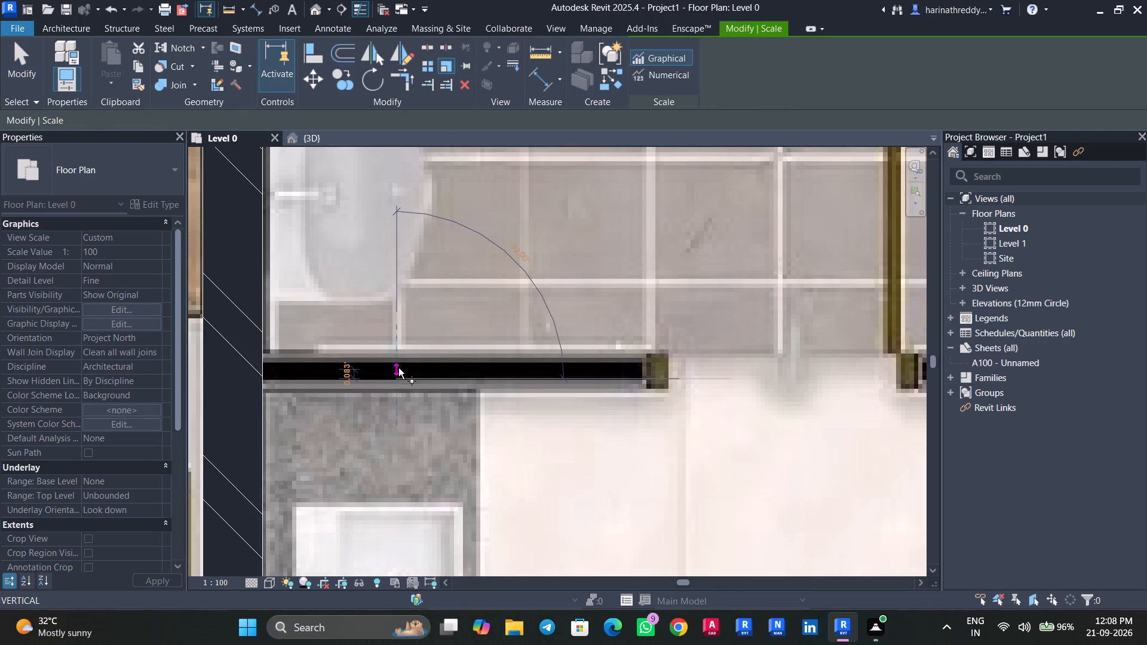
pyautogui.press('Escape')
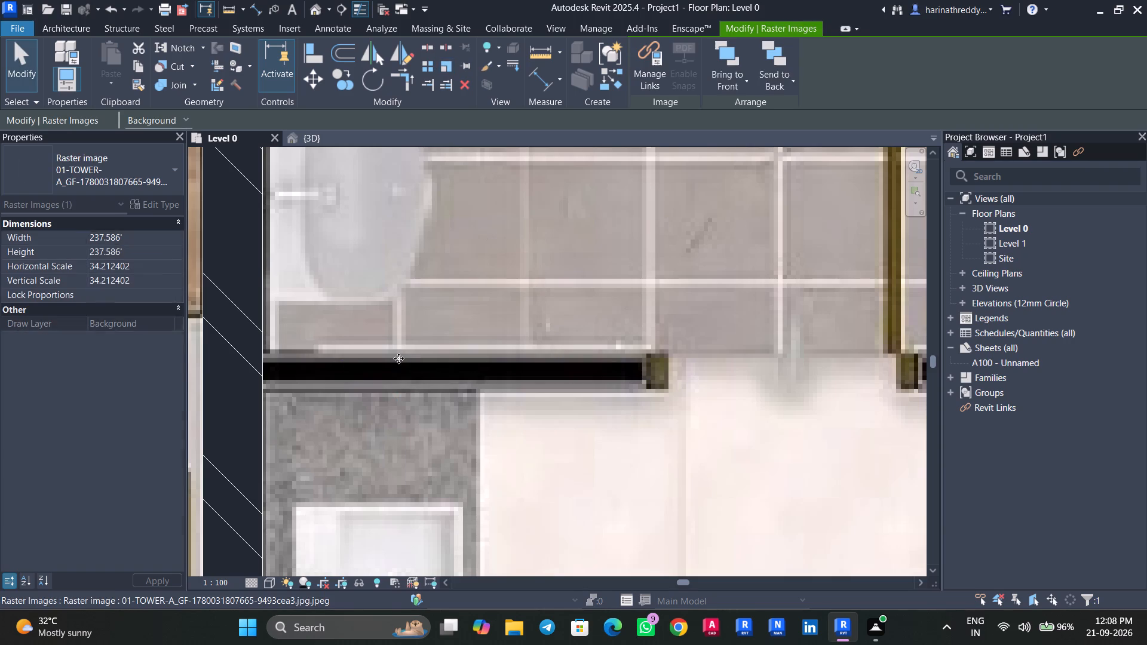
# Draw a W2 wall along the Toilet's door side, between its two W1 side walls, nudged slightly away from the Toilet to match the plan image.
pyautogui.write('WA')
pyautogui.click(145, 186)
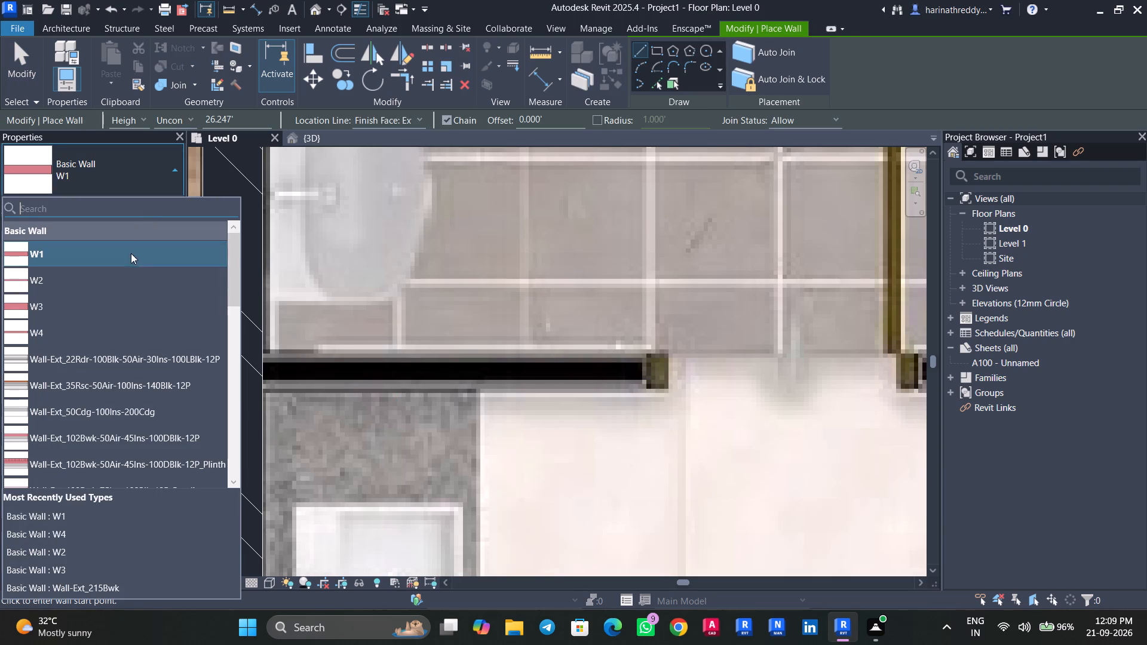
pyautogui.click(122, 279)
pyautogui.scroll(-3, 383, 343)
pyautogui.scroll(1, 383, 343)
pyautogui.scroll(-4, 383, 343)
pyautogui.click(335, 349)
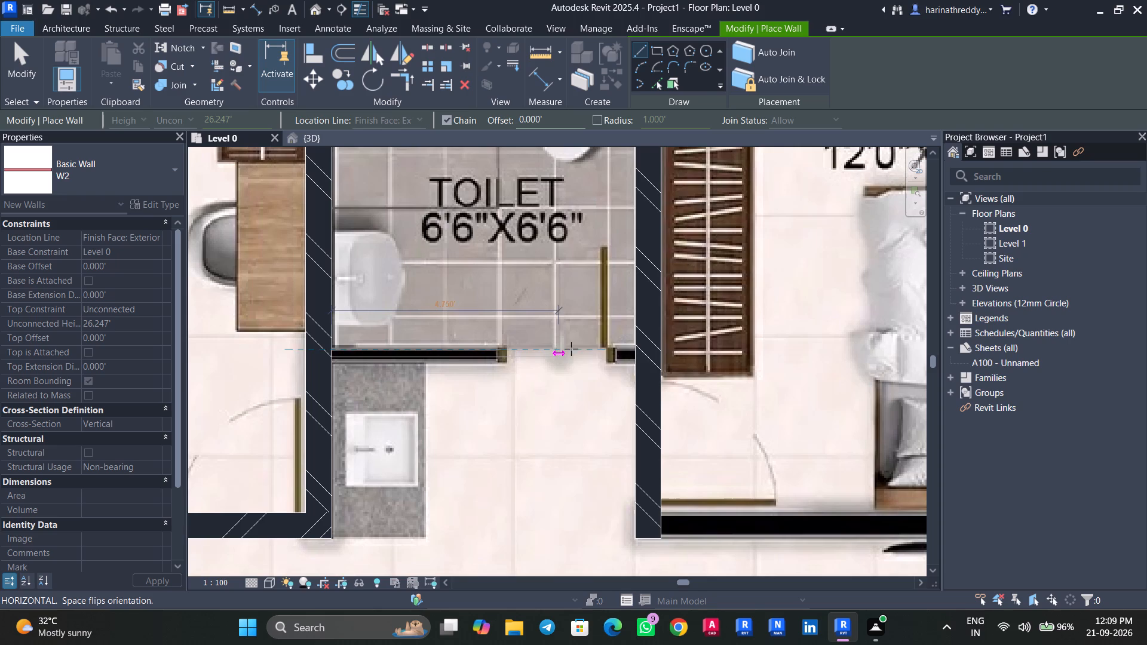
pyautogui.scroll(4, 633, 352)
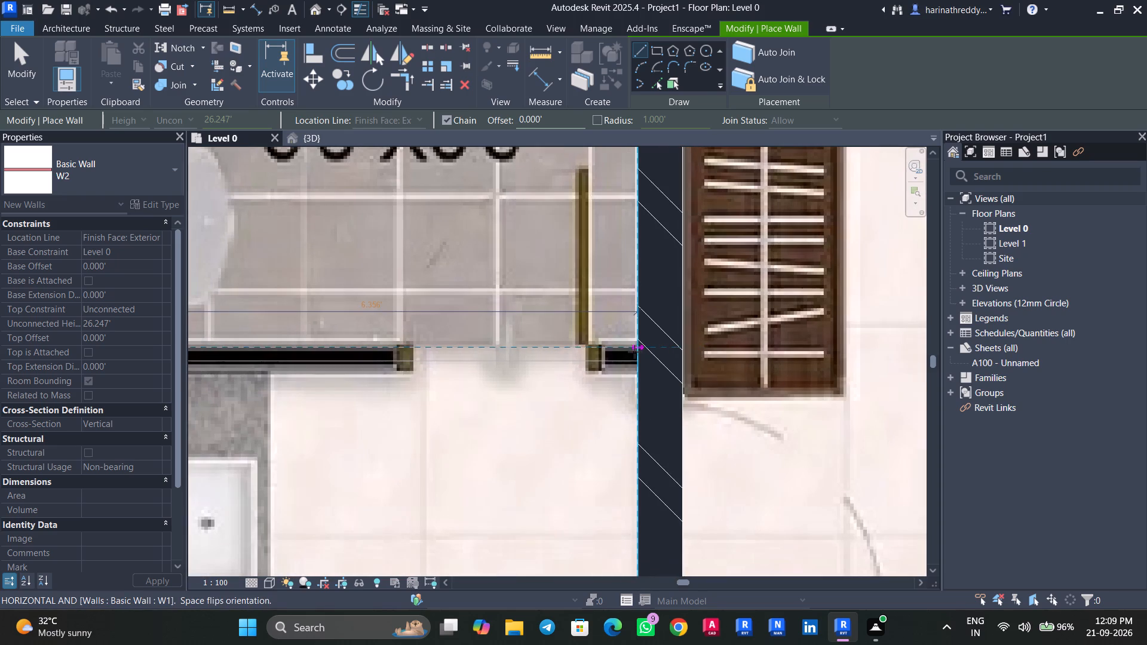
pyautogui.click(638, 351)
pyautogui.press('Escape')
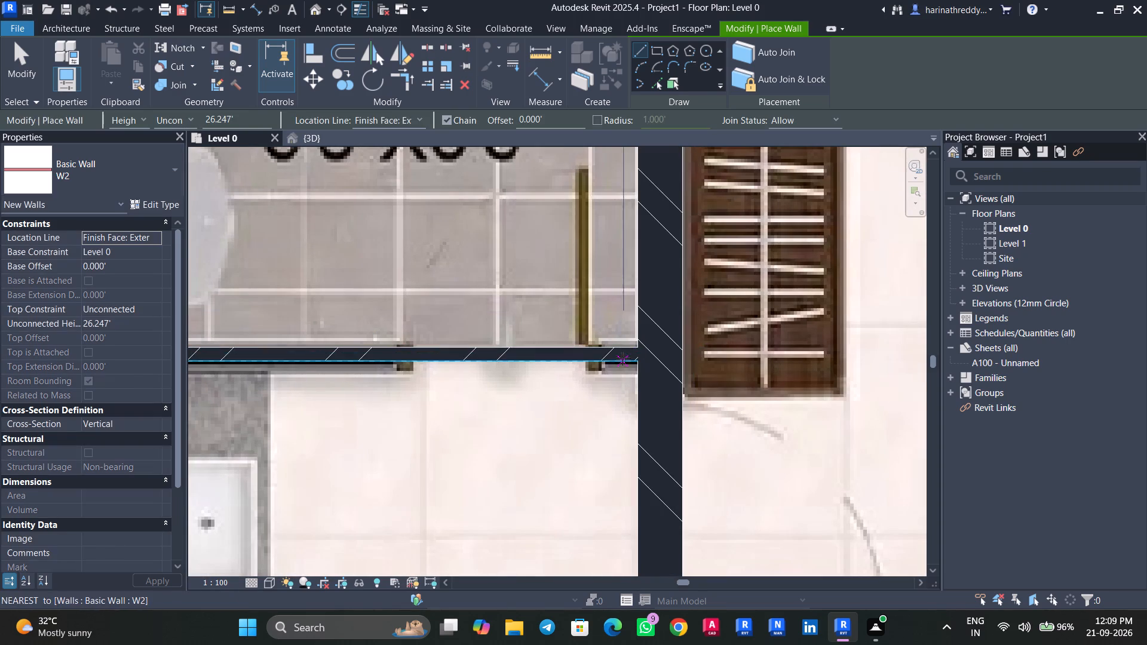
pyautogui.press('Escape')
pyautogui.click(605, 357)
pyautogui.press('Down')
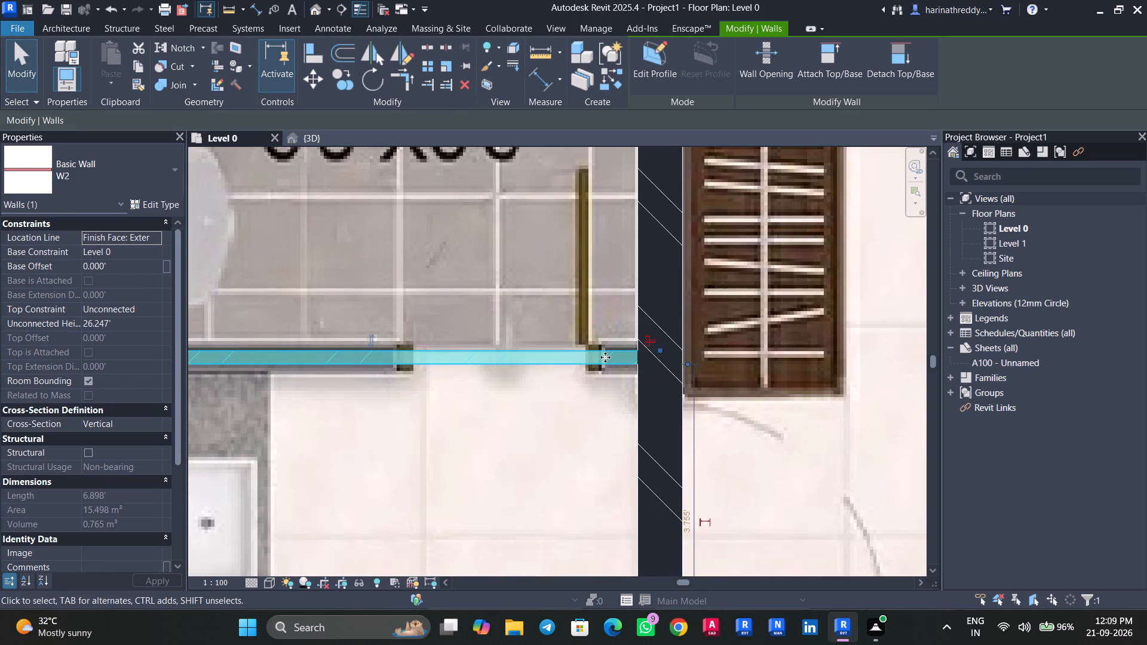
pyautogui.press('Escape')
# Draw a W1 wall about 11.71 ft long between Bedroom 01 and Living & Dining, from the Toilet-side wall to the corridor-side wall.
pyautogui.scroll(-7, 597, 363)
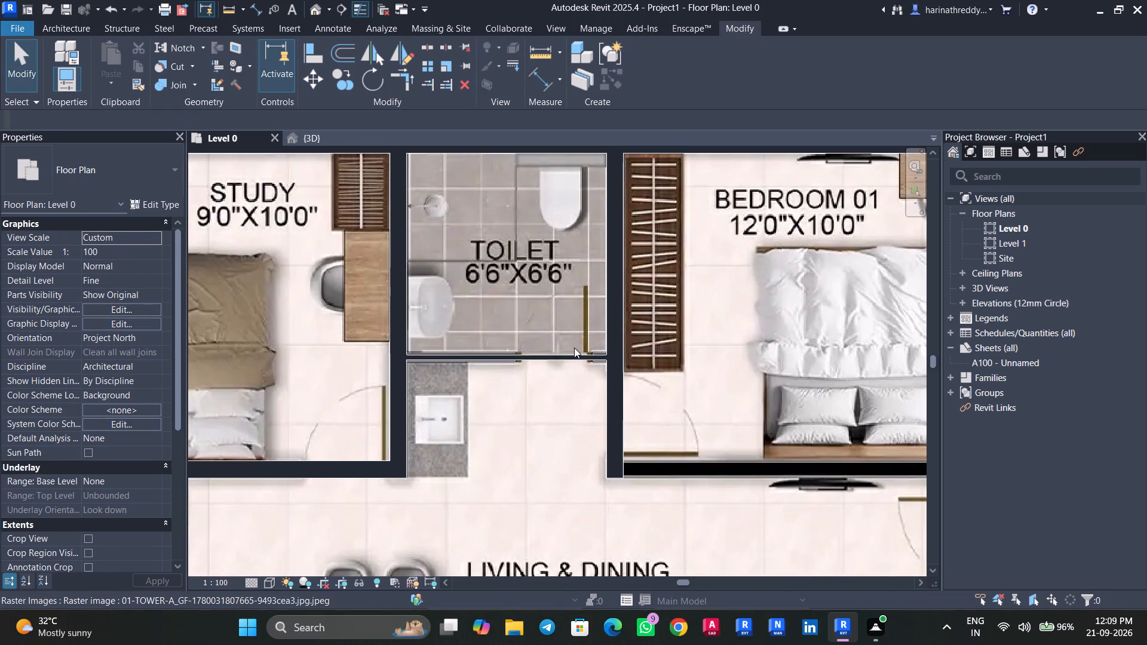
pyautogui.scroll(-4, 572, 347)
pyautogui.moveTo(641, 469); pyautogui.dragTo(585, 408, button='middle')
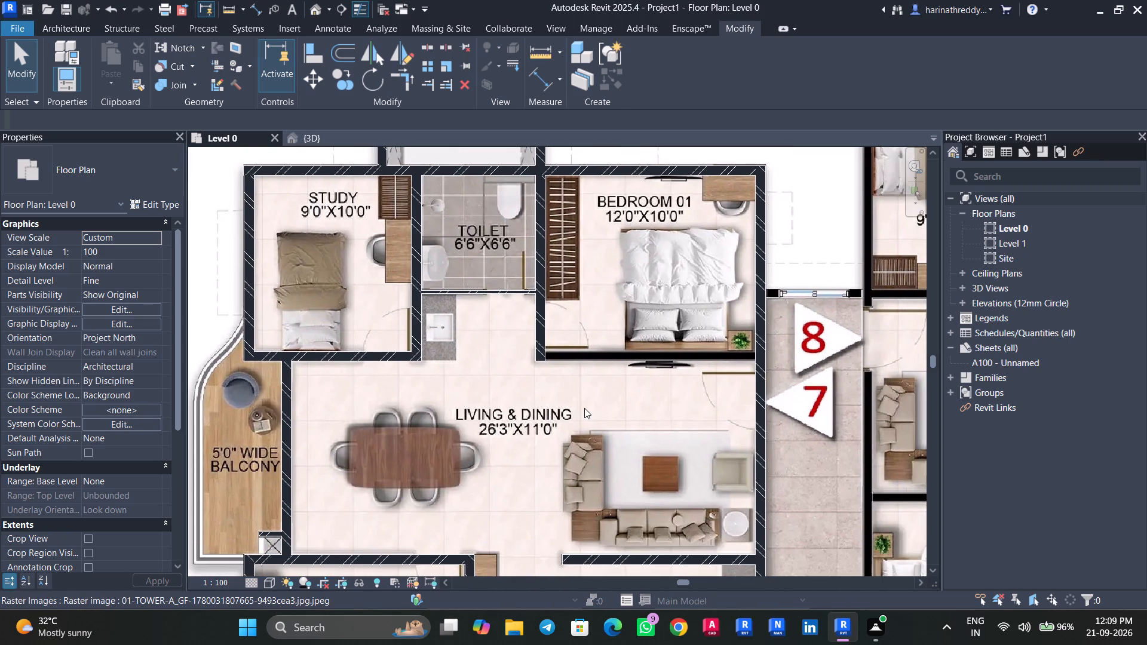
pyautogui.press('Escape')
pyautogui.write('WA')
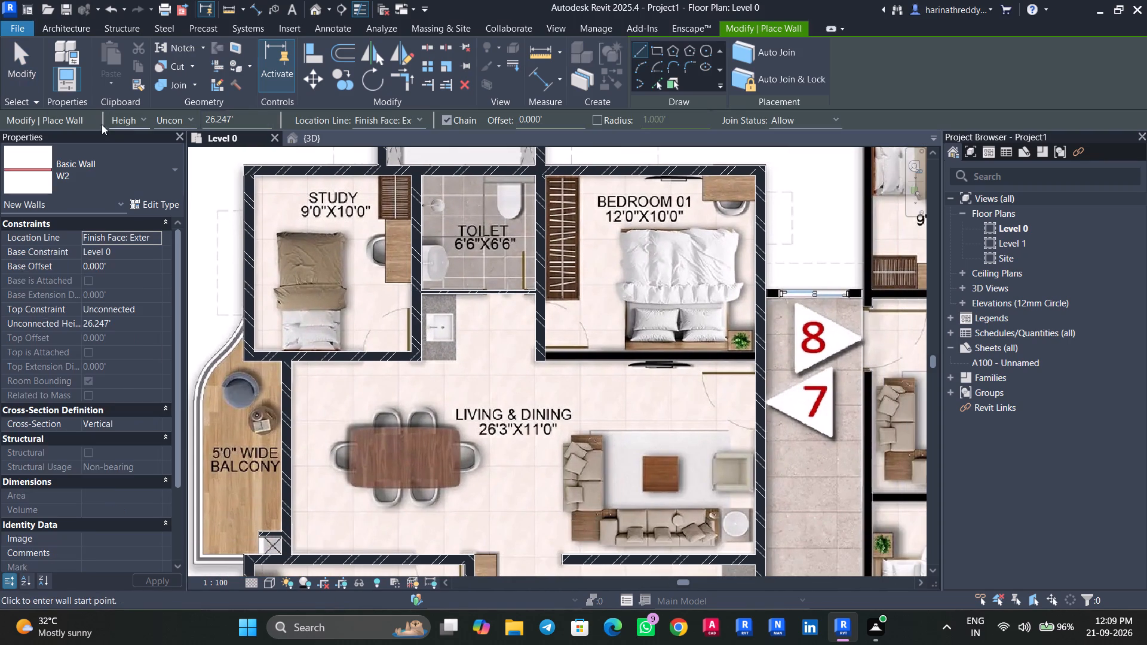
pyautogui.click(111, 159)
pyautogui.scroll(4, 124, 228)
pyautogui.click(116, 247)
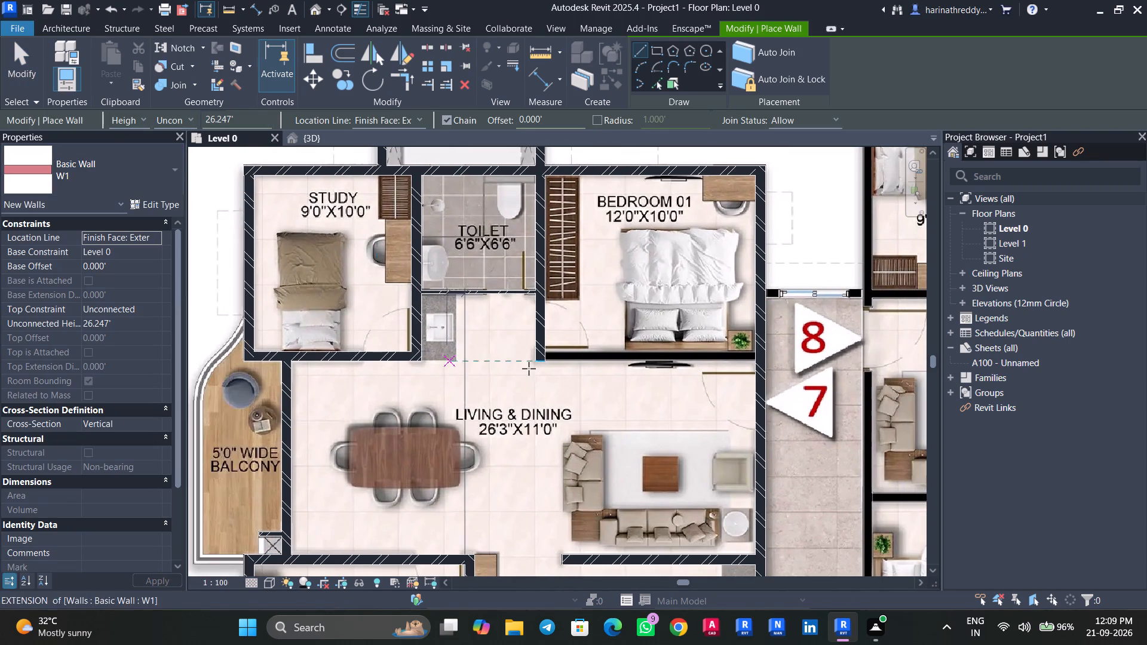
pyautogui.scroll(7, 567, 355)
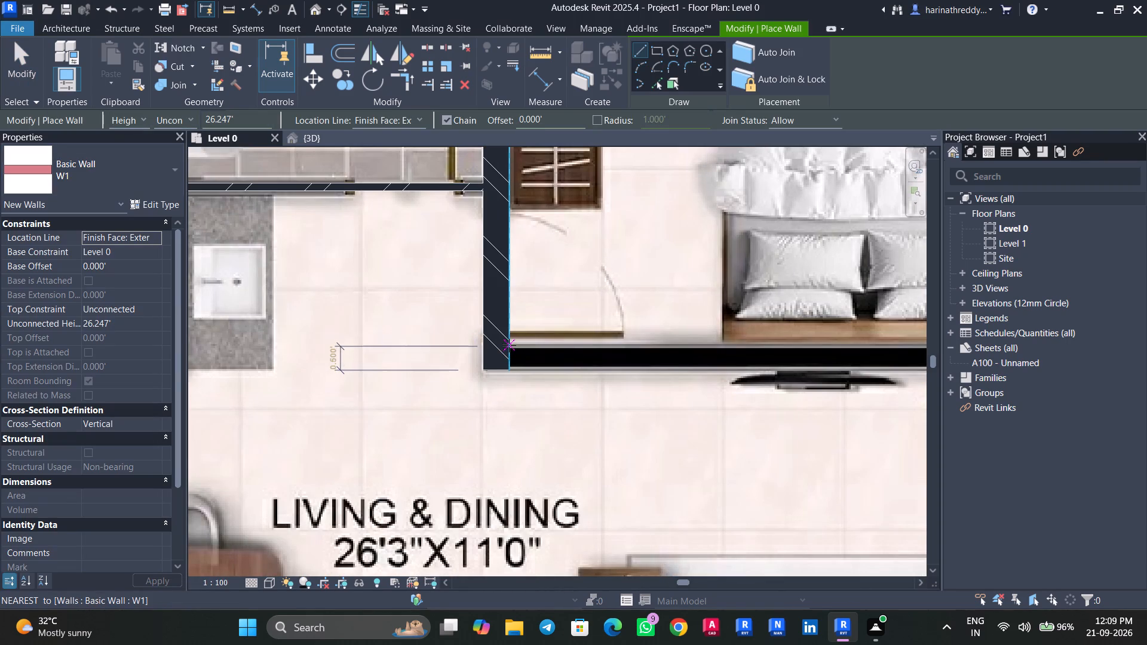
pyautogui.click(509, 345)
pyautogui.scroll(-4, 628, 340)
pyautogui.moveTo(628, 340); pyautogui.dragTo(427, 340, button='middle')
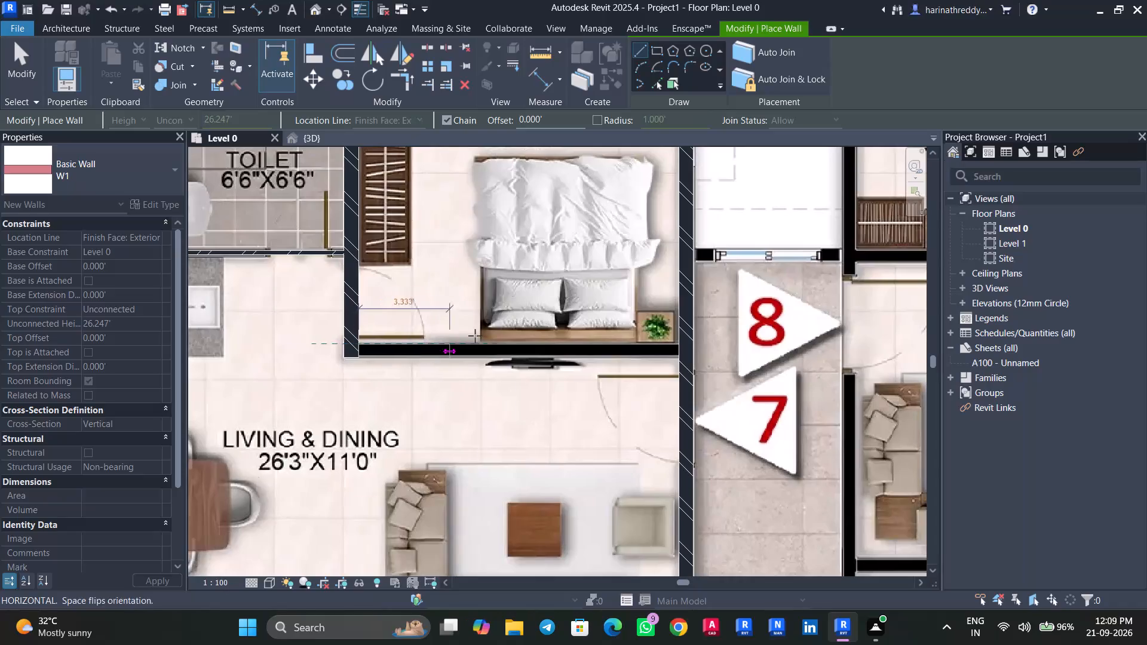
pyautogui.click(677, 343)
pyautogui.press('Escape')
# Draw a W1 wall from flat 7's corridor wall across the corridor-end window to the end of flat 8's Study and Living & Dining wall.
pyautogui.scroll(-6, 675, 350)
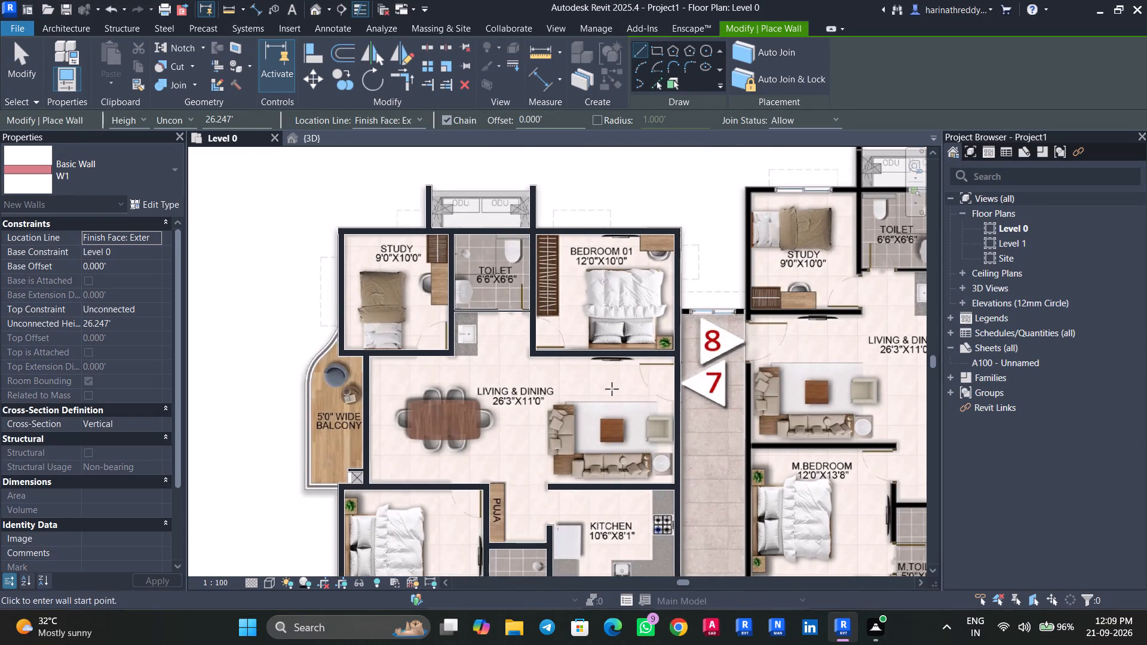
pyautogui.moveTo(612, 389); pyautogui.dragTo(608, 368, button='middle')
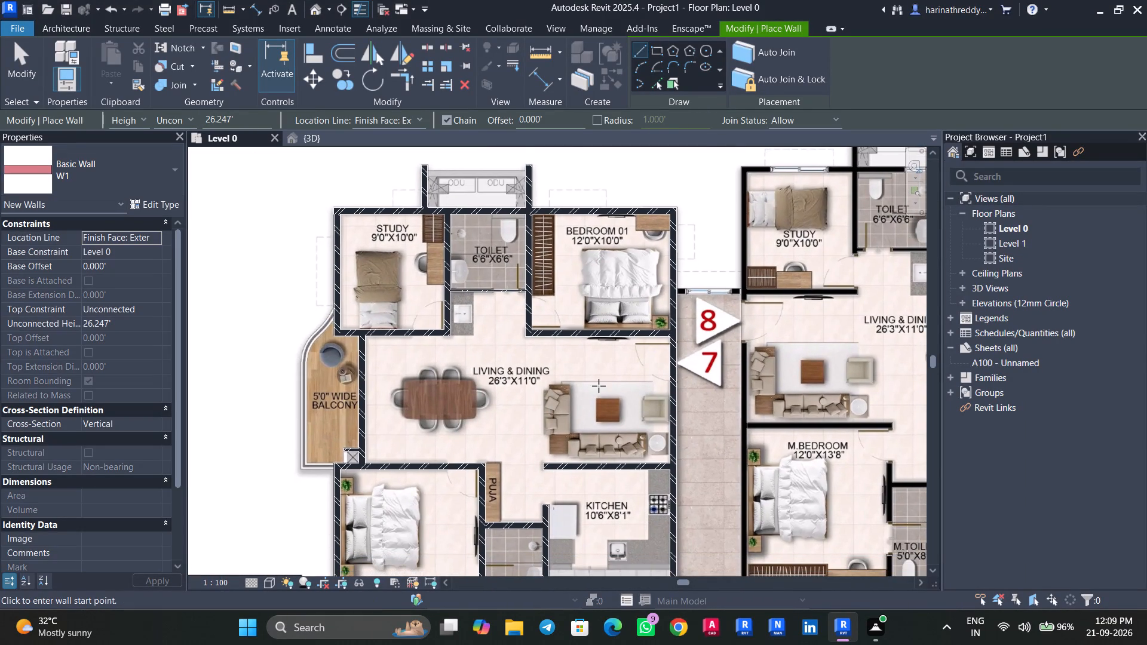
pyautogui.scroll(-4, 598, 386)
pyautogui.moveTo(593, 380); pyautogui.dragTo(579, 341, button='middle')
pyautogui.scroll(7, 663, 342)
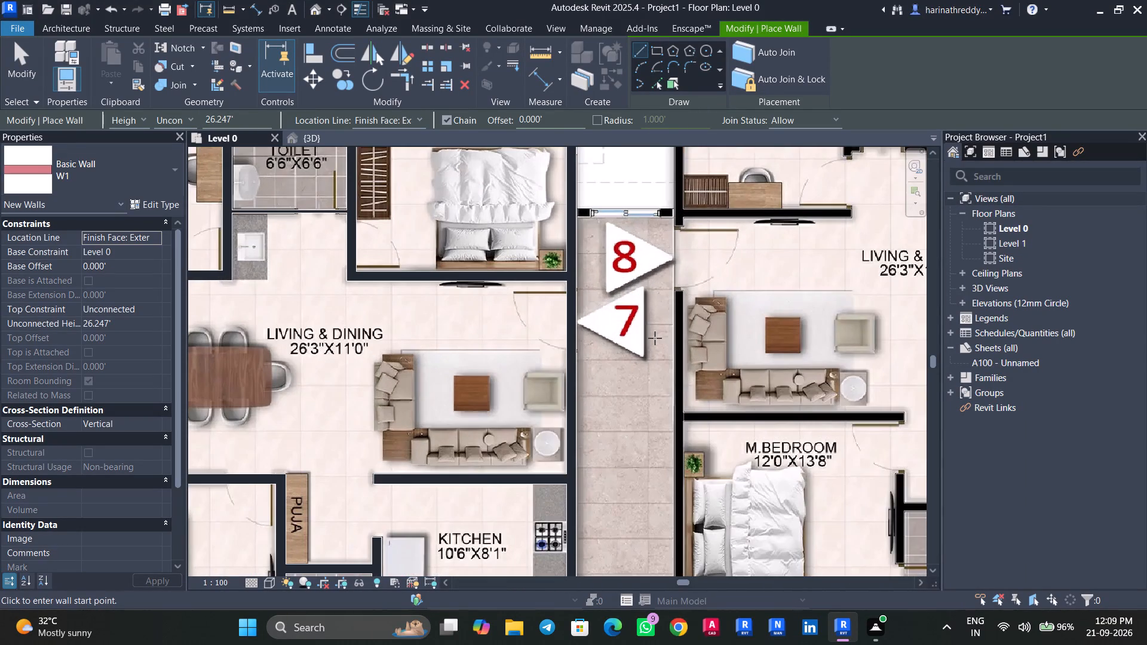
pyautogui.scroll(-4, 653, 333)
pyautogui.moveTo(653, 344); pyautogui.dragTo(618, 301, button='middle')
pyautogui.moveTo(628, 376); pyautogui.dragTo(627, 512, button='middle')
pyautogui.scroll(10, 581, 390)
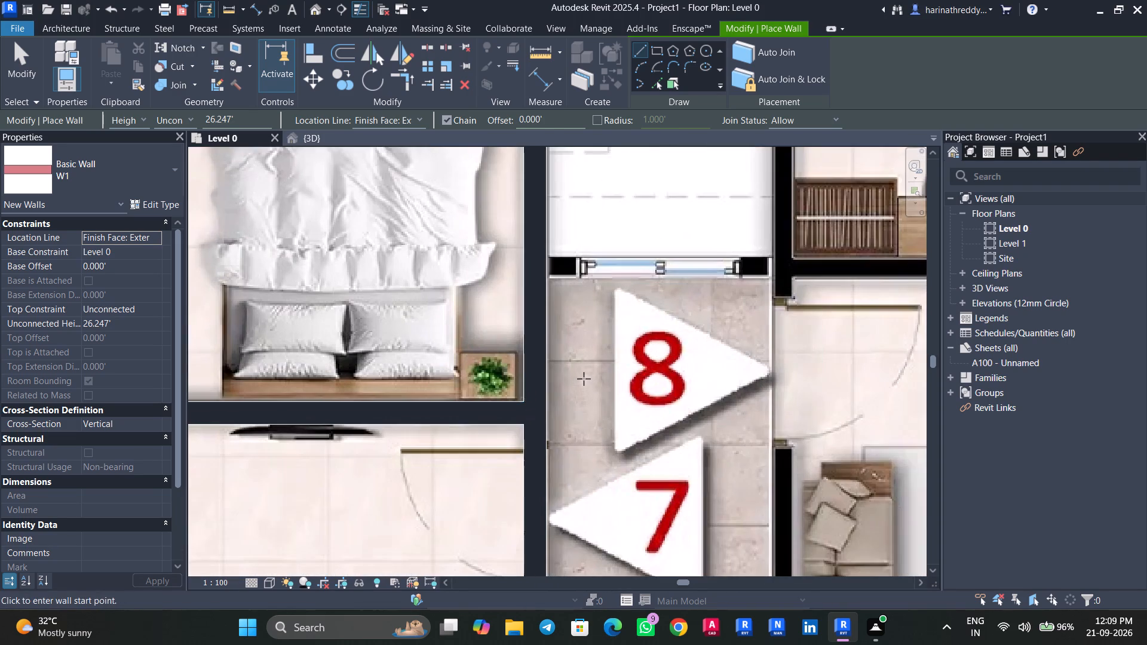
pyautogui.moveTo(577, 365); pyautogui.dragTo(568, 438, button='middle')
pyautogui.scroll(5, 555, 411)
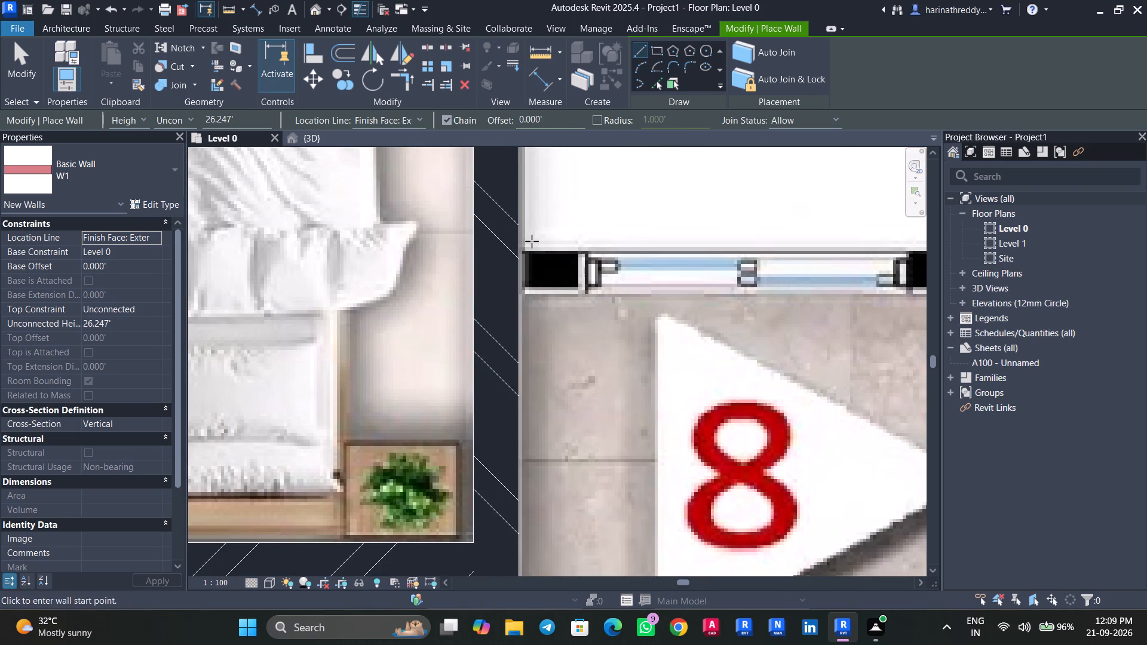
pyautogui.click(520, 251)
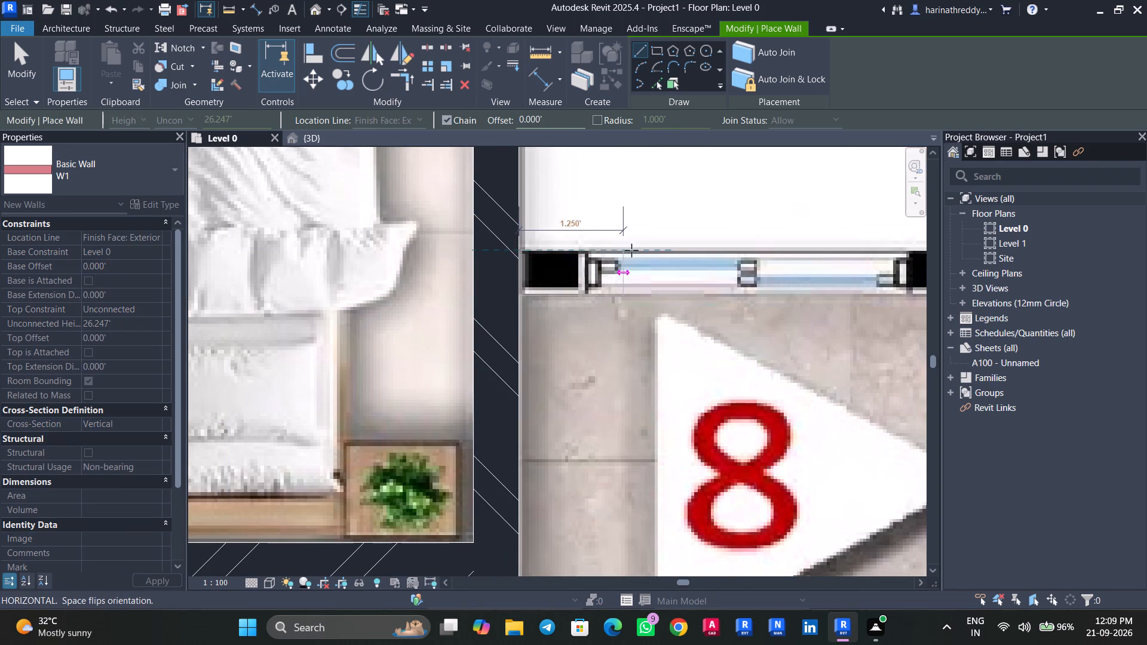
pyautogui.scroll(-5, 639, 250)
pyautogui.moveTo(640, 250); pyautogui.dragTo(452, 268, button='middle')
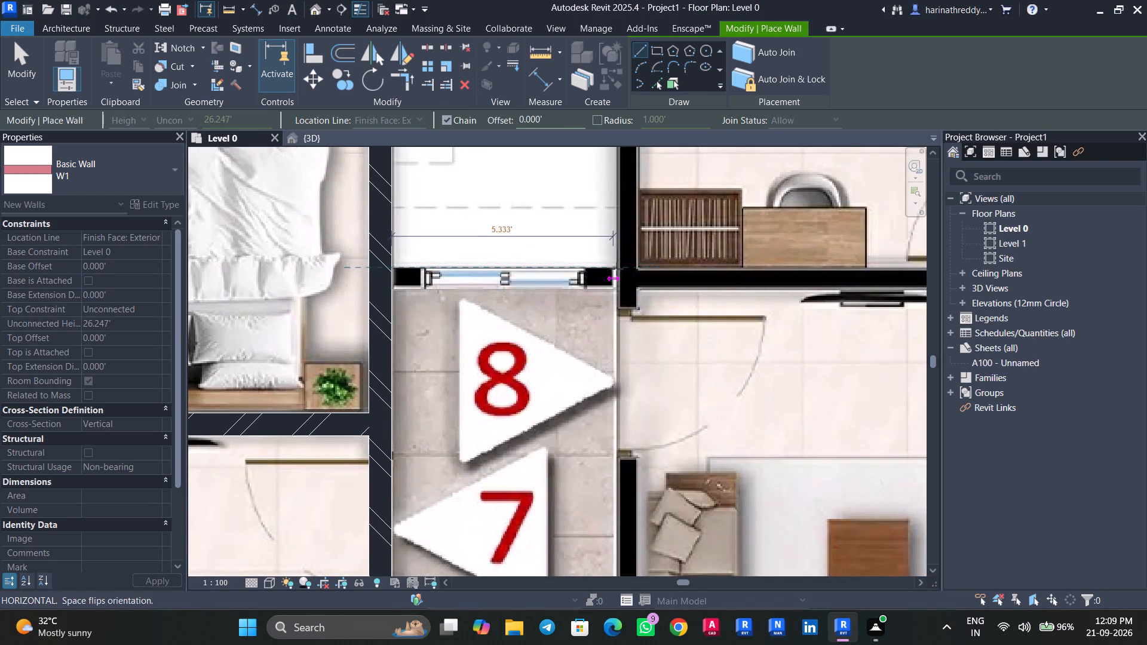
pyautogui.scroll(8, 620, 270)
pyautogui.scroll(-2, 621, 277)
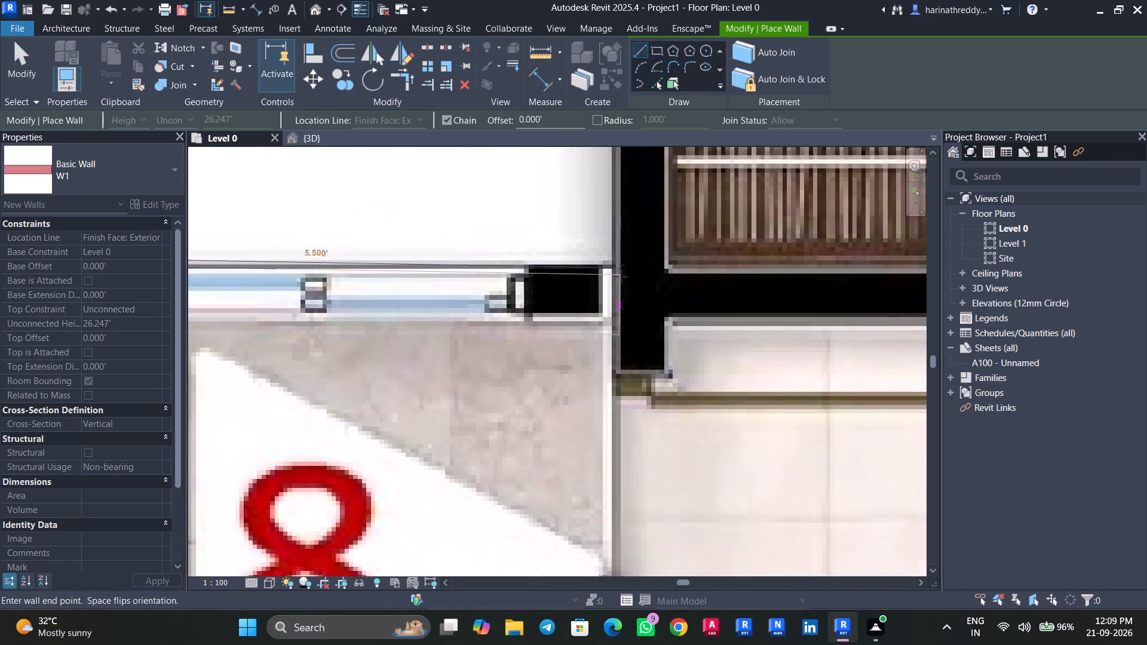
pyautogui.scroll(-3, 621, 277)
pyautogui.scroll(-6, 679, 274)
pyautogui.moveTo(679, 274); pyautogui.dragTo(389, 303, button='middle')
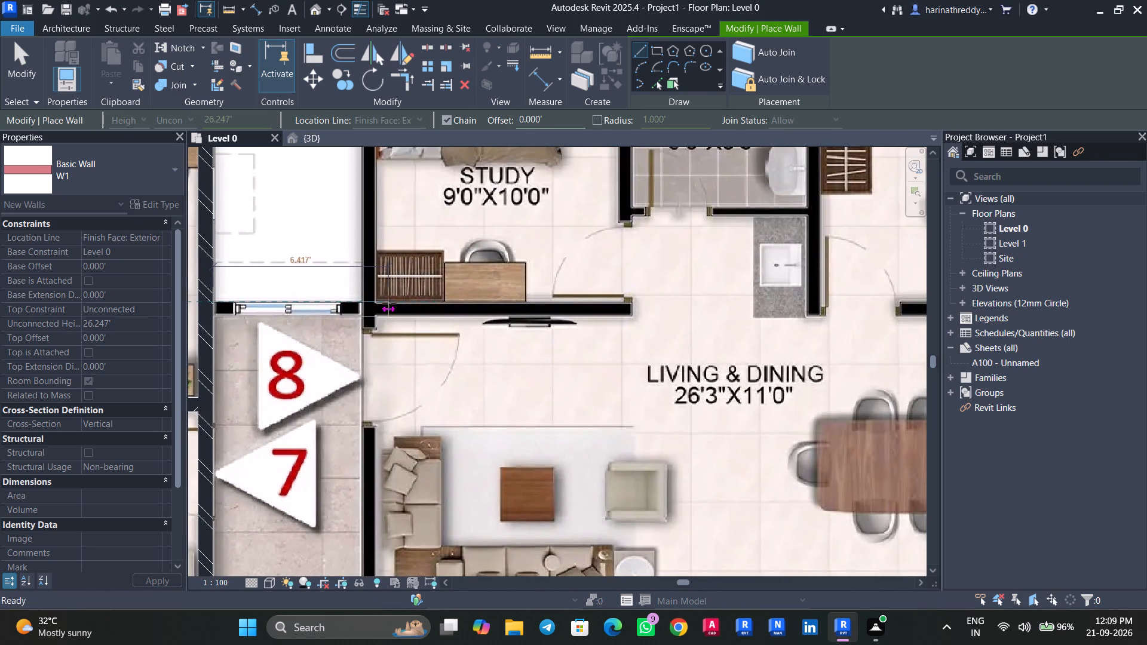
pyautogui.scroll(6, 630, 303)
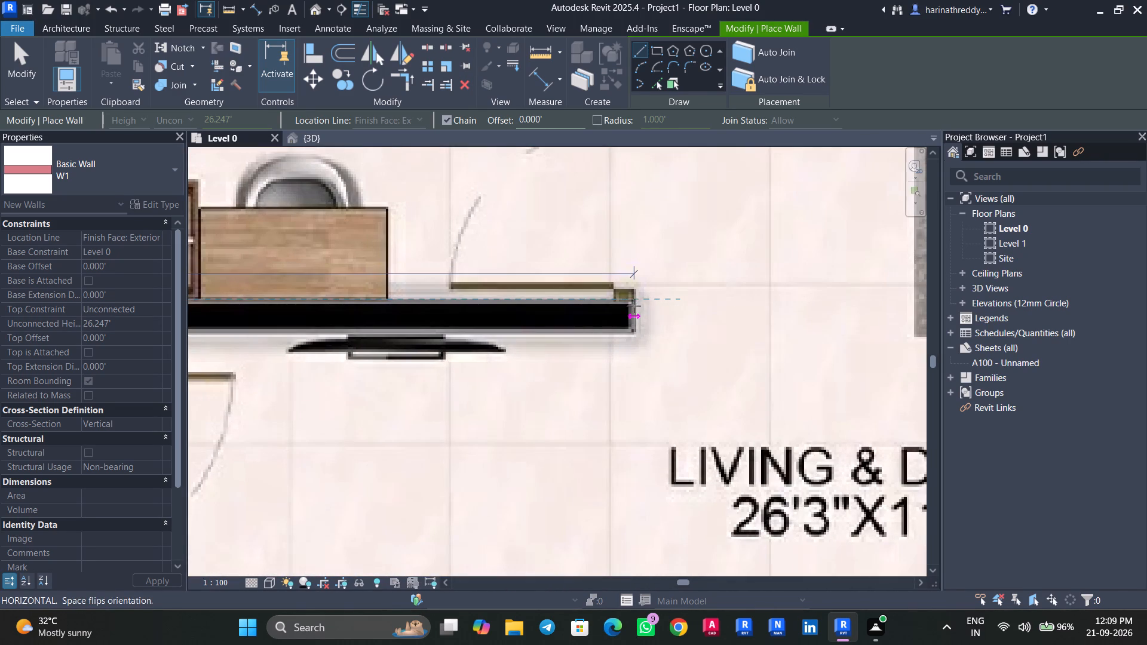
pyautogui.click(636, 309)
pyautogui.press('Escape')
# Measure the thickness of the COM & ELEC shaft's corridor-side wall on the plan image, near the fire lift lobby.
pyautogui.scroll(-8, 618, 322)
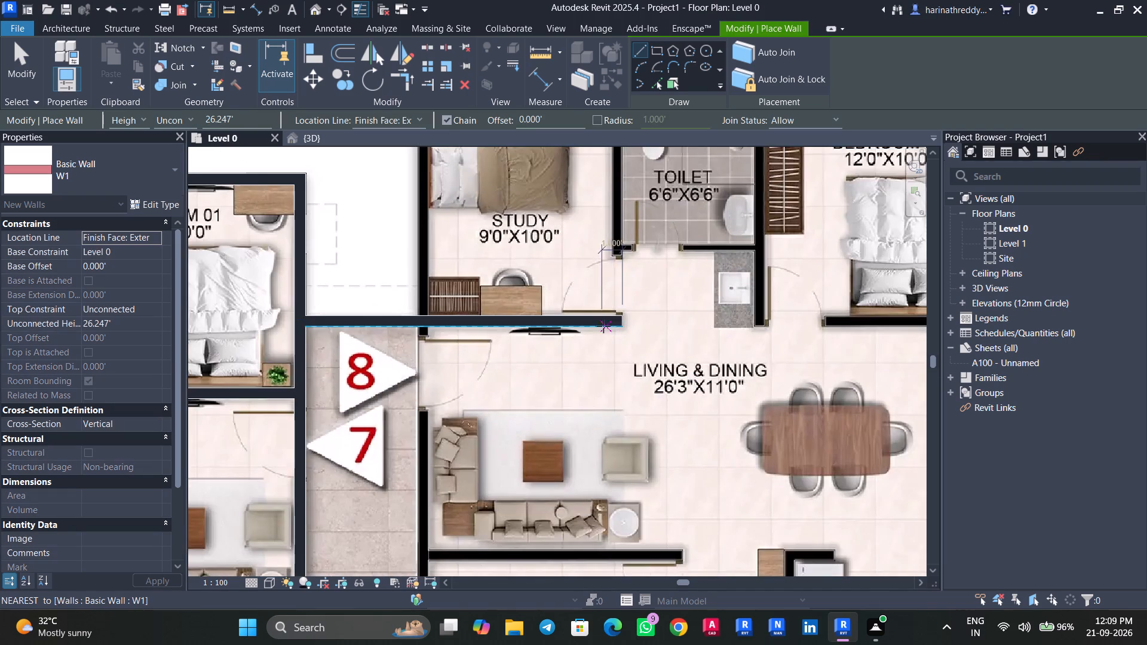
pyautogui.scroll(-3, 592, 329)
pyautogui.moveTo(591, 330); pyautogui.dragTo(653, 333, button='middle')
pyautogui.moveTo(579, 403); pyautogui.dragTo(544, 301, button='middle')
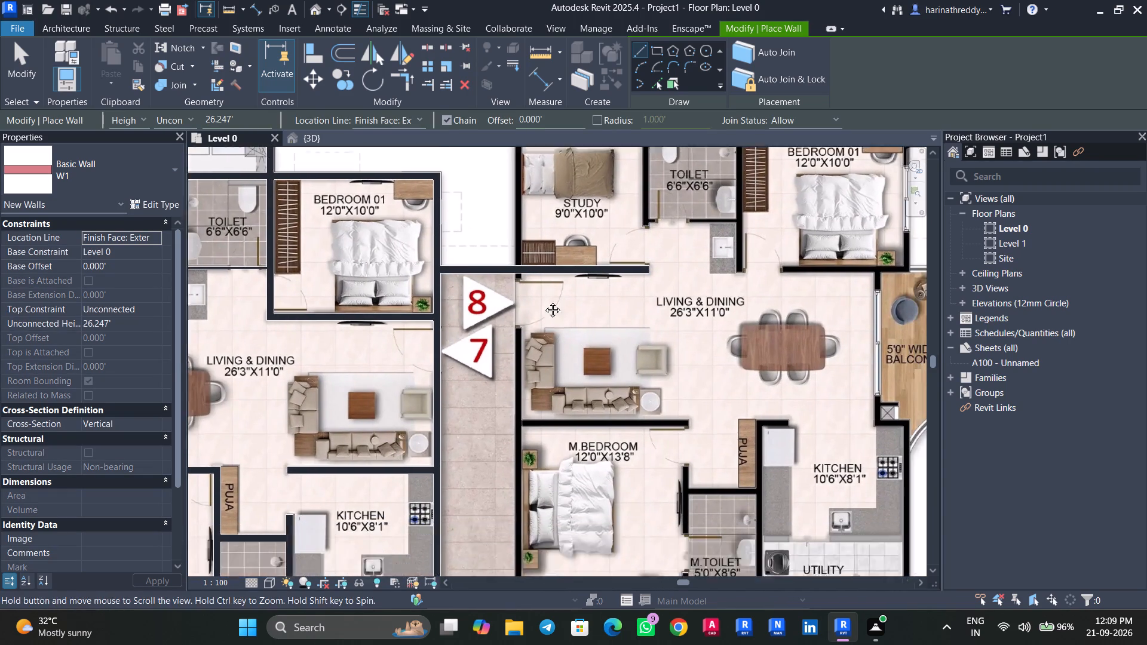
pyautogui.moveTo(544, 301); pyautogui.dragTo(538, 268, button='middle')
pyautogui.moveTo(537, 396); pyautogui.dragTo(536, 244, button='middle')
pyautogui.moveTo(548, 364); pyautogui.dragTo(550, 277, button='middle')
pyautogui.scroll(3, 535, 400)
pyautogui.scroll(-1, 535, 400)
pyautogui.scroll(3, 536, 400)
pyautogui.moveTo(536, 400); pyautogui.dragTo(337, 281, button='middle')
pyautogui.scroll(-3, 337, 281)
pyautogui.scroll(2, 360, 334)
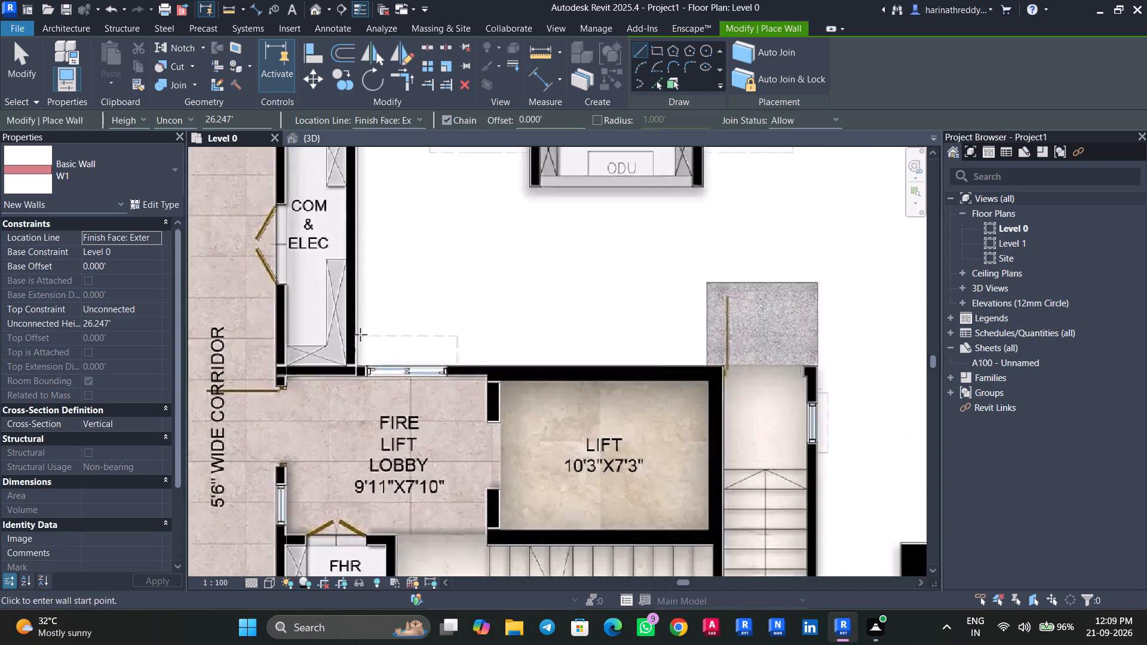
pyautogui.scroll(4, 360, 334)
pyautogui.moveTo(296, 355); pyautogui.dragTo(476, 326, button='middle')
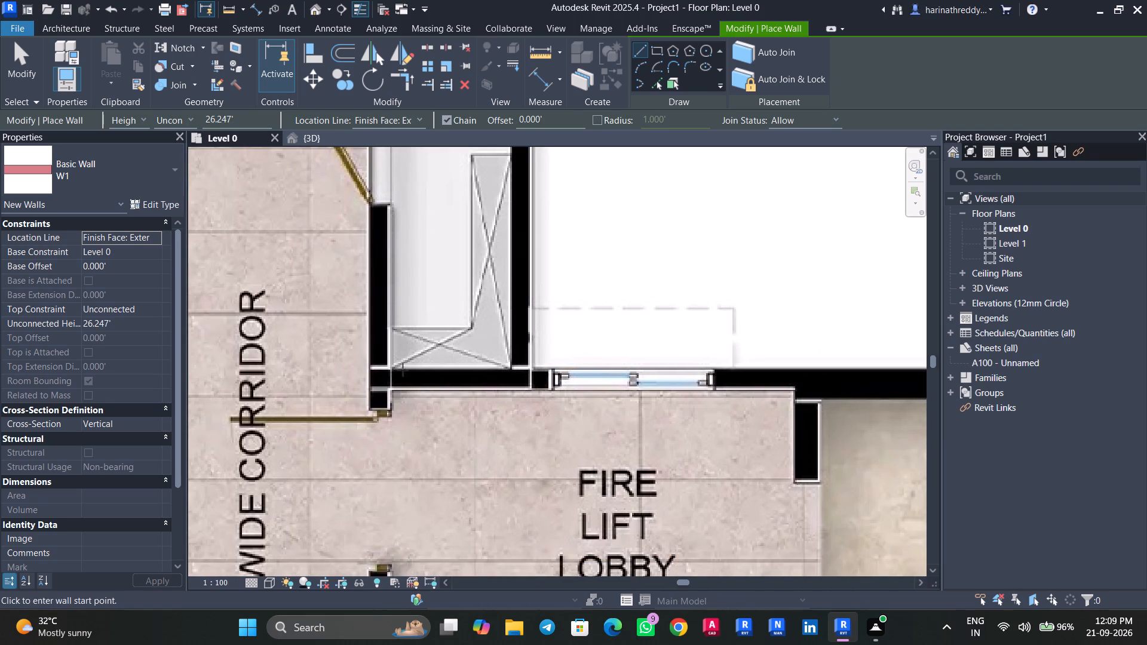
pyautogui.scroll(2, 397, 375)
pyautogui.press('Escape')
pyautogui.click(259, 276)
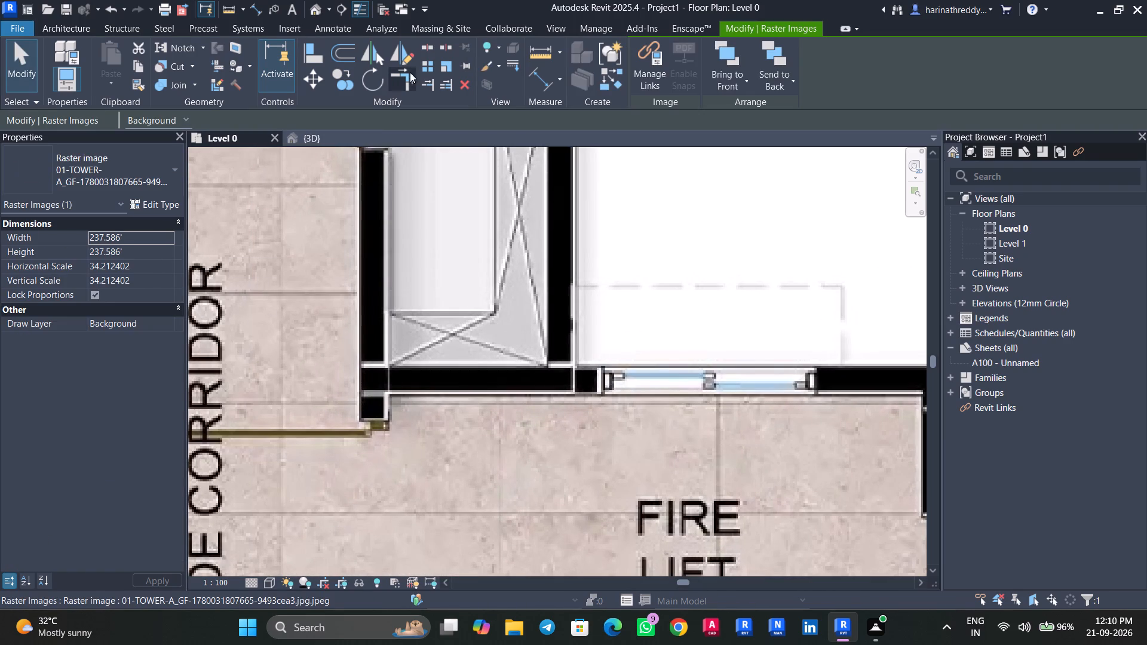
pyautogui.click(453, 66)
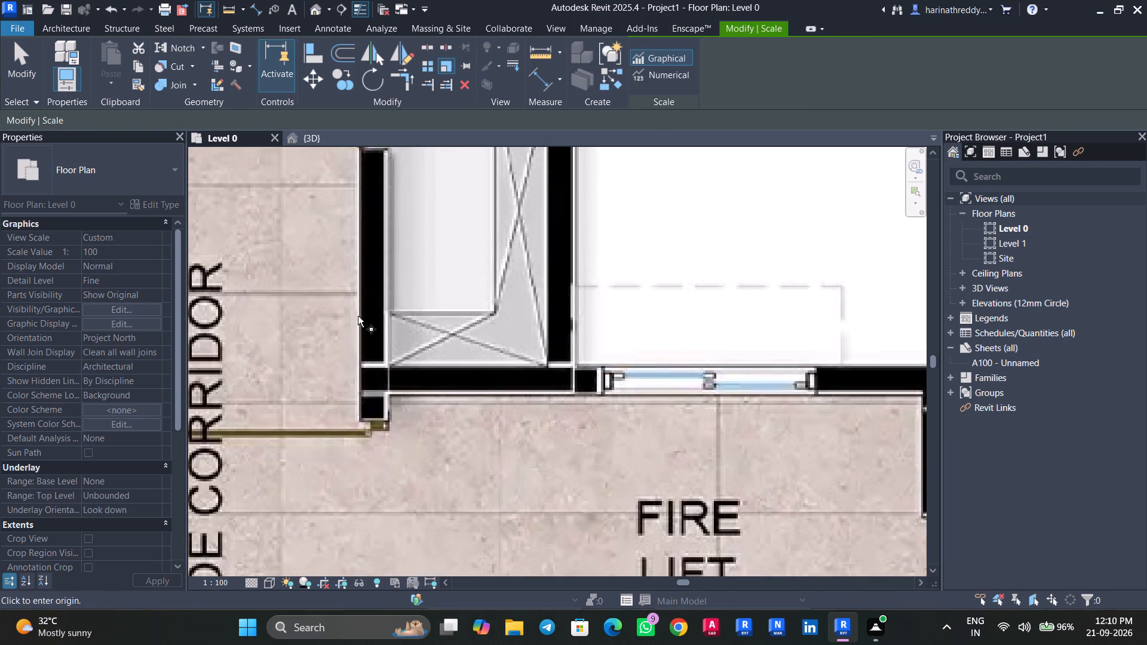
pyautogui.click(358, 316)
pyautogui.press('Escape')
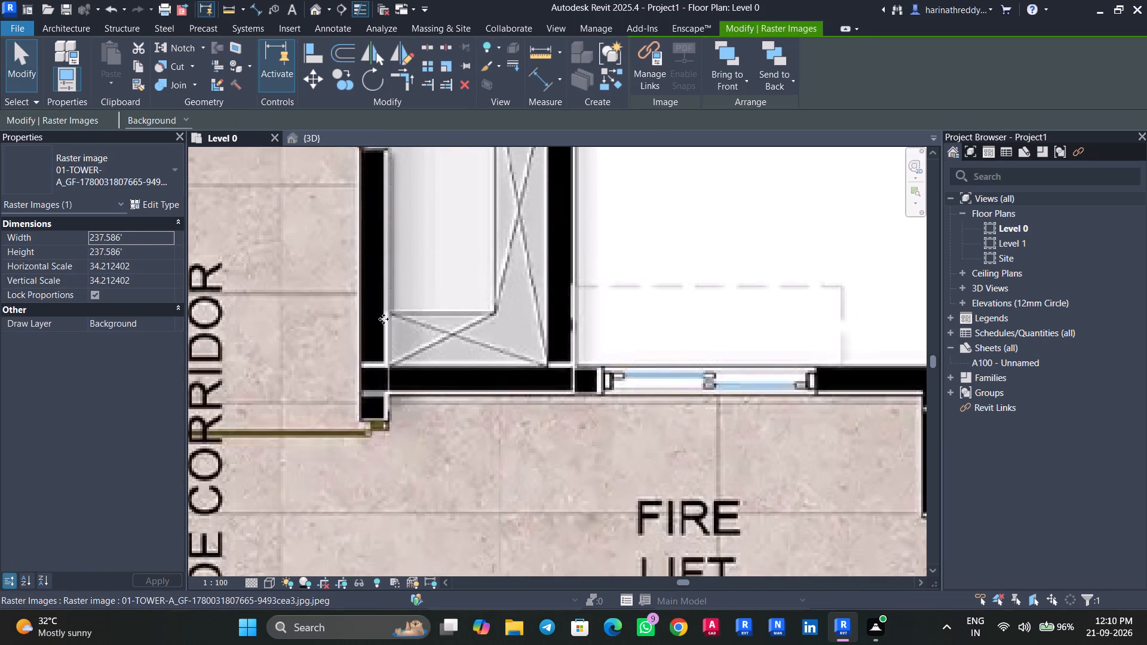
# Examine the core walls on the plan image from the fire lift lobby past the FHR and PHE shafts to the lifts.
pyautogui.write('WA')
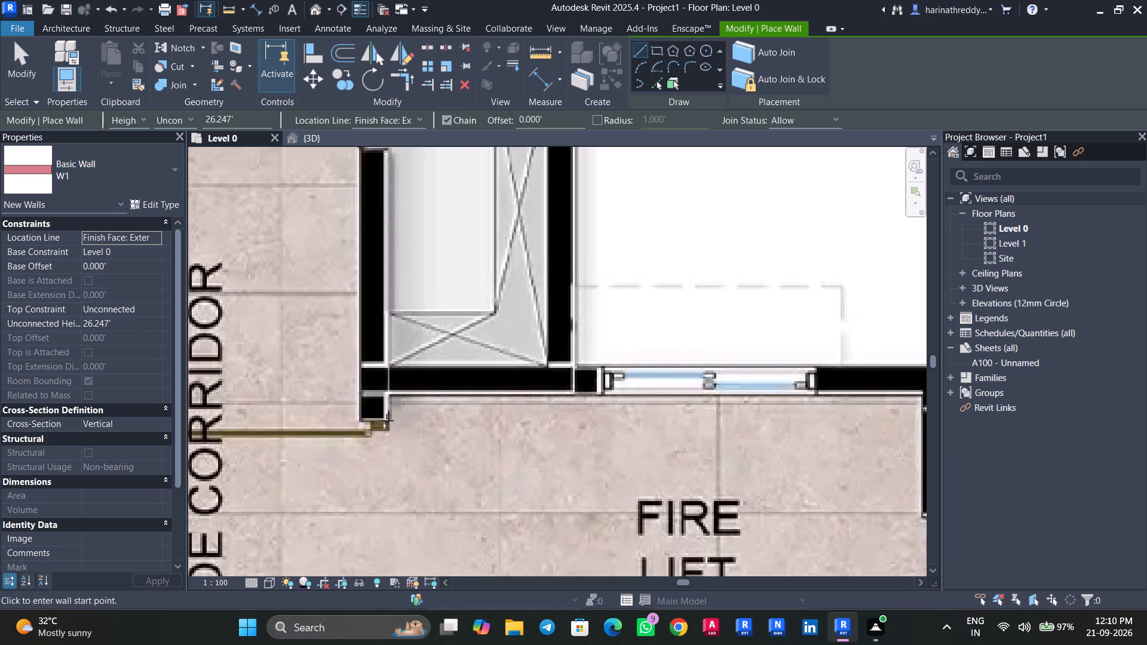
pyautogui.scroll(-7, 387, 420)
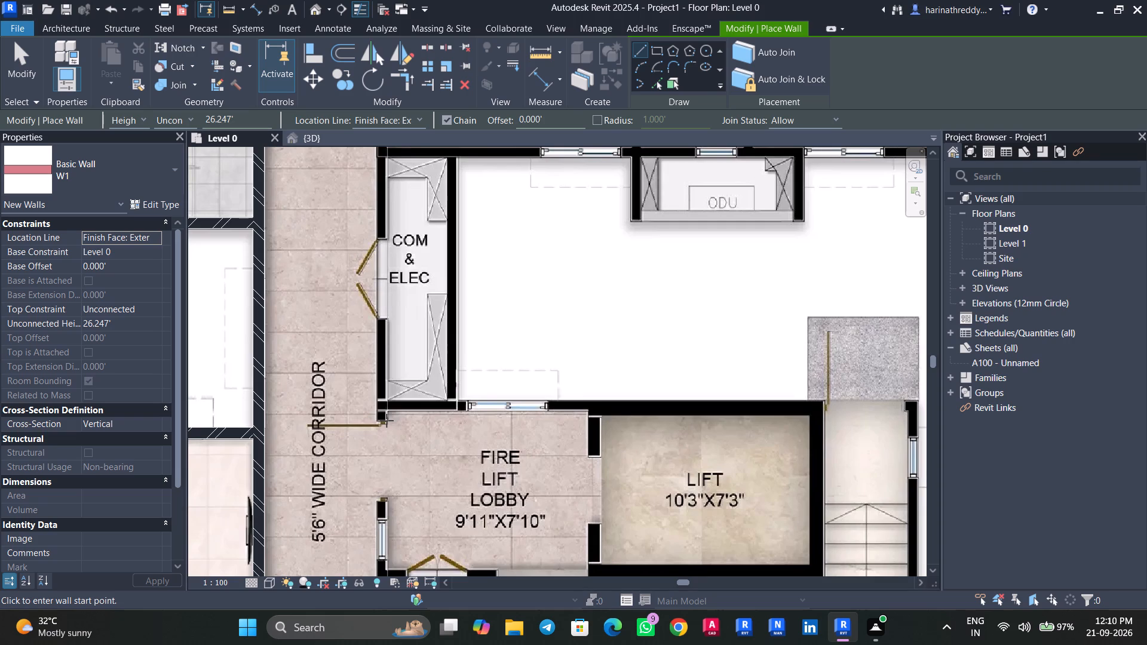
pyautogui.scroll(-2, 330, 403)
pyautogui.moveTo(348, 420); pyautogui.dragTo(401, 214, button='middle')
pyautogui.moveTo(443, 395); pyautogui.dragTo(448, 248, button='middle')
pyautogui.scroll(1, 448, 248)
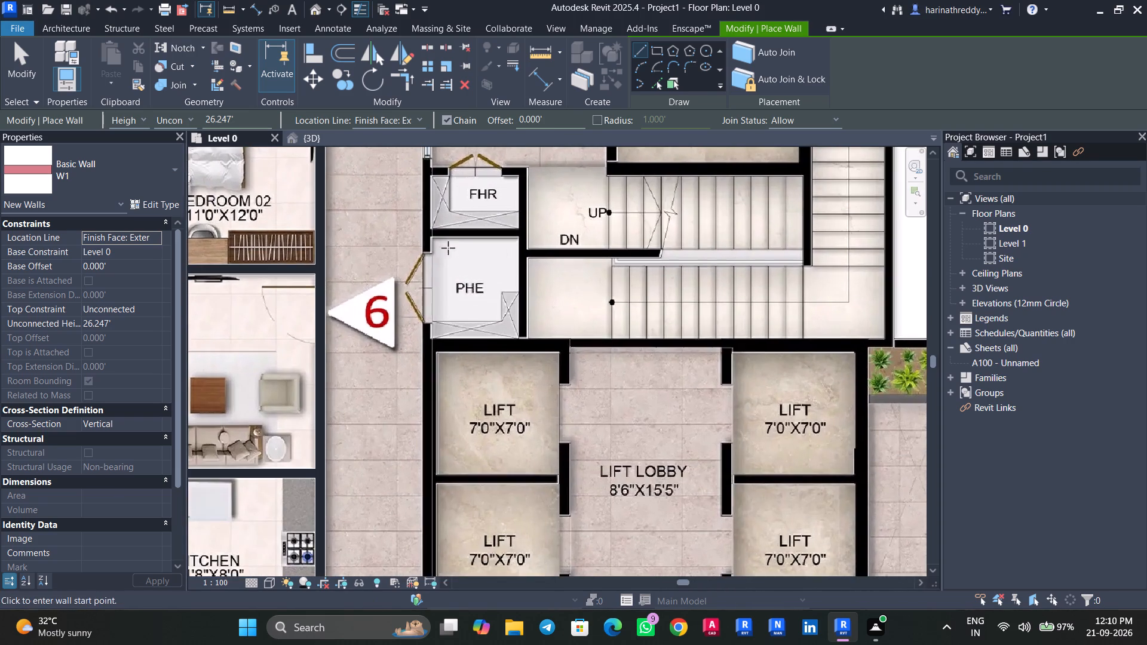
pyautogui.scroll(-1, 431, 332)
pyautogui.moveTo(431, 332); pyautogui.dragTo(462, 191, button='middle')
pyautogui.scroll(6, 485, 368)
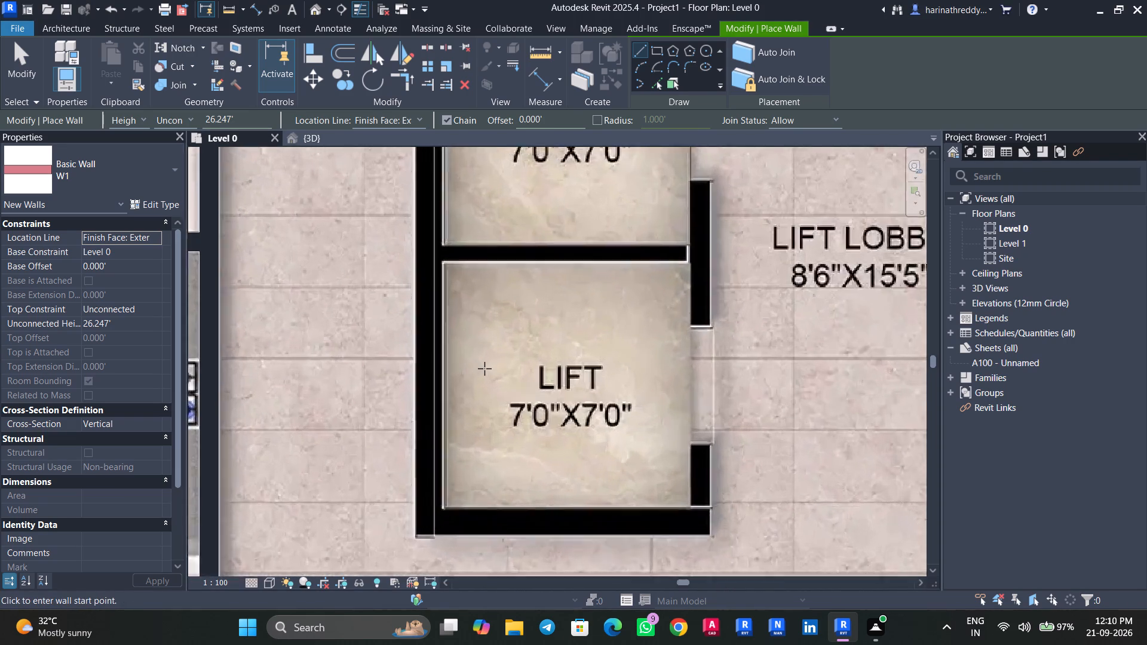
pyautogui.scroll(-6, 464, 349)
pyautogui.moveTo(467, 257); pyautogui.dragTo(485, 400, button='middle')
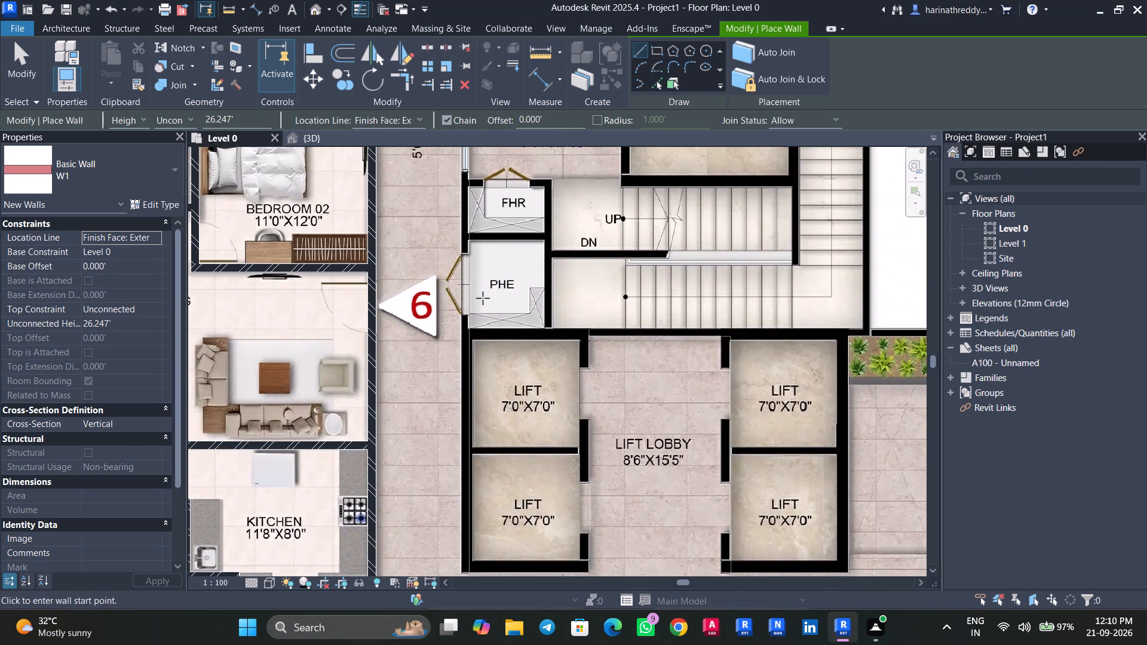
pyautogui.scroll(-3, 452, 295)
pyautogui.scroll(2, 452, 295)
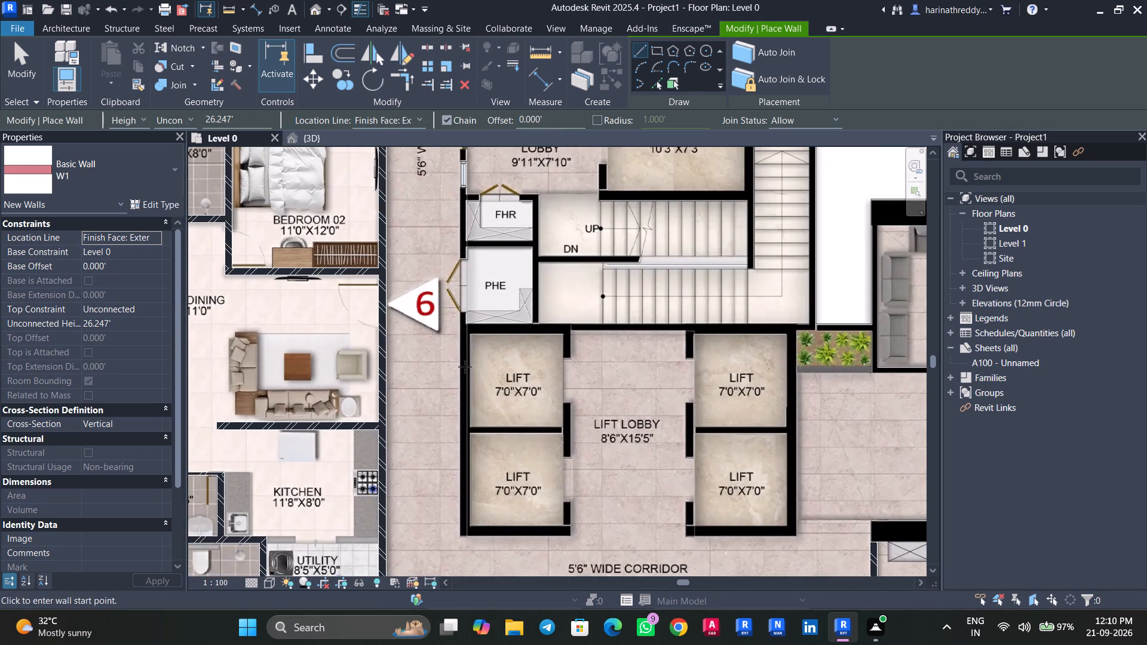
pyautogui.moveTo(465, 381); pyautogui.dragTo(471, 432, button='middle')
pyautogui.moveTo(453, 289); pyautogui.dragTo(460, 318, button='middle')
pyautogui.scroll(8, 469, 364)
pyautogui.moveTo(478, 373); pyautogui.dragTo(470, 256, button='middle')
pyautogui.moveTo(492, 342); pyautogui.dragTo(480, 275, button='middle')
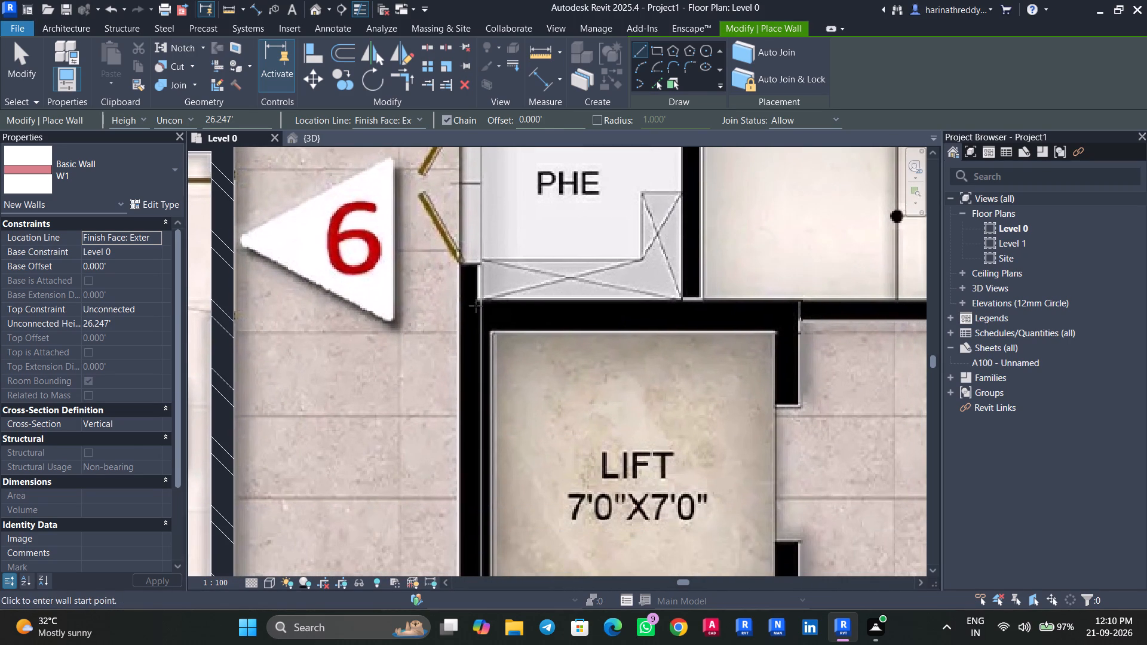
# Measure the thickness of the corridor-side wall of the lift next to the PHE shaft on the plan image.
pyautogui.press('Escape')
pyautogui.click(474, 309)
pyautogui.click(446, 66)
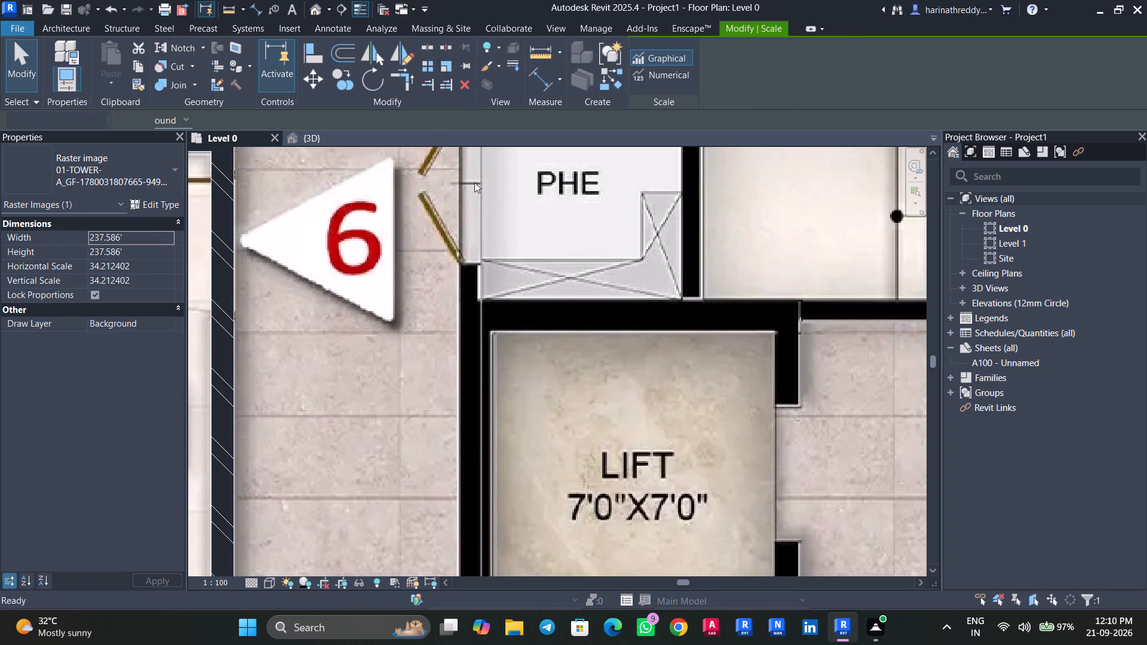
pyautogui.moveTo(474, 300); pyautogui.dragTo(461, 221, button='middle')
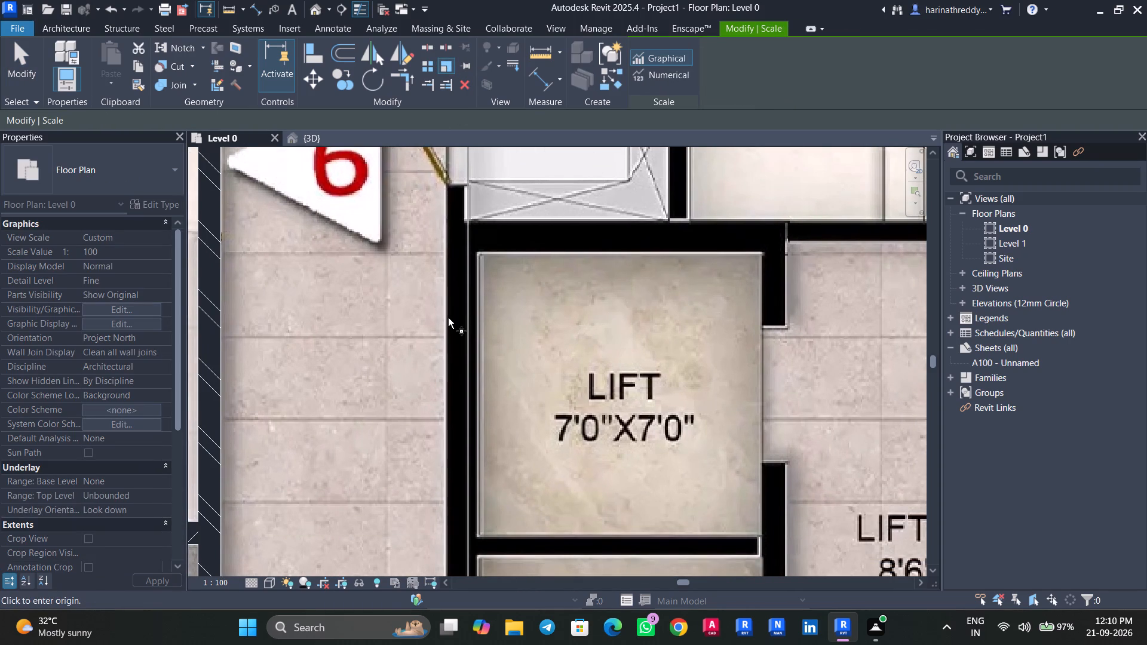
pyautogui.click(446, 321)
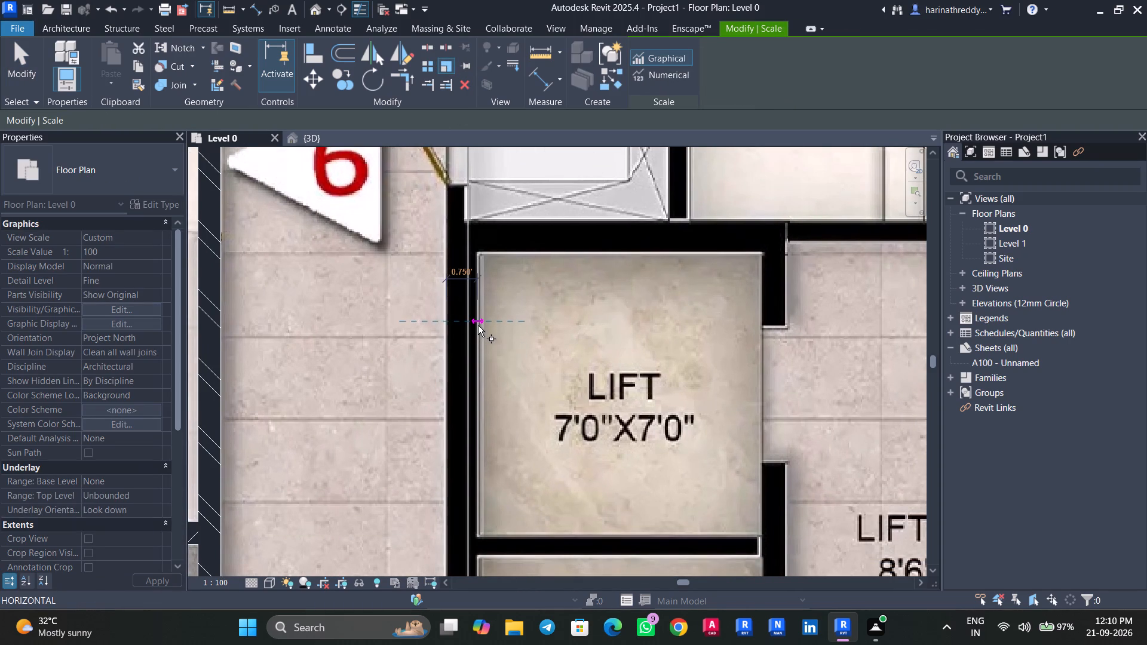
pyautogui.press('Escape')
pyautogui.scroll(-7, 444, 299)
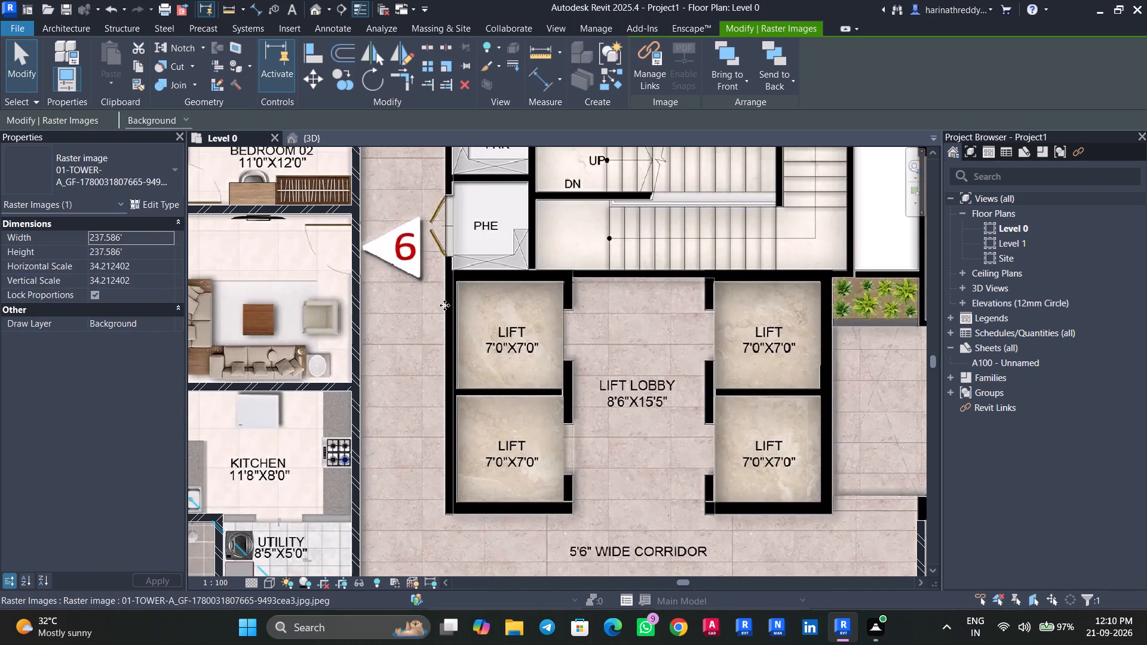
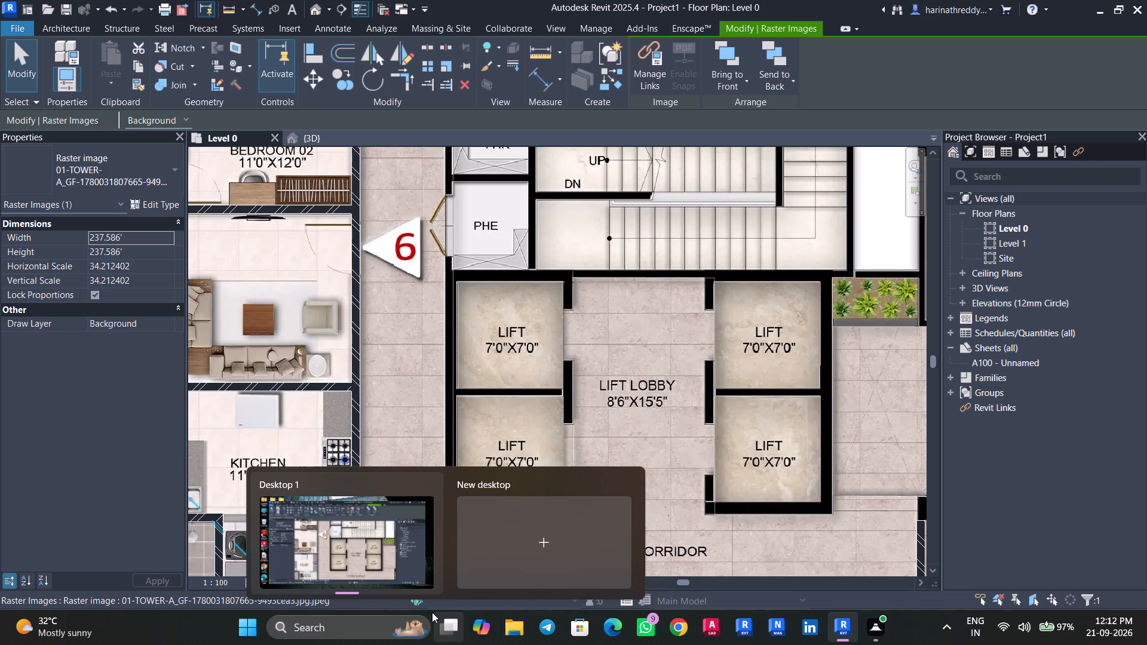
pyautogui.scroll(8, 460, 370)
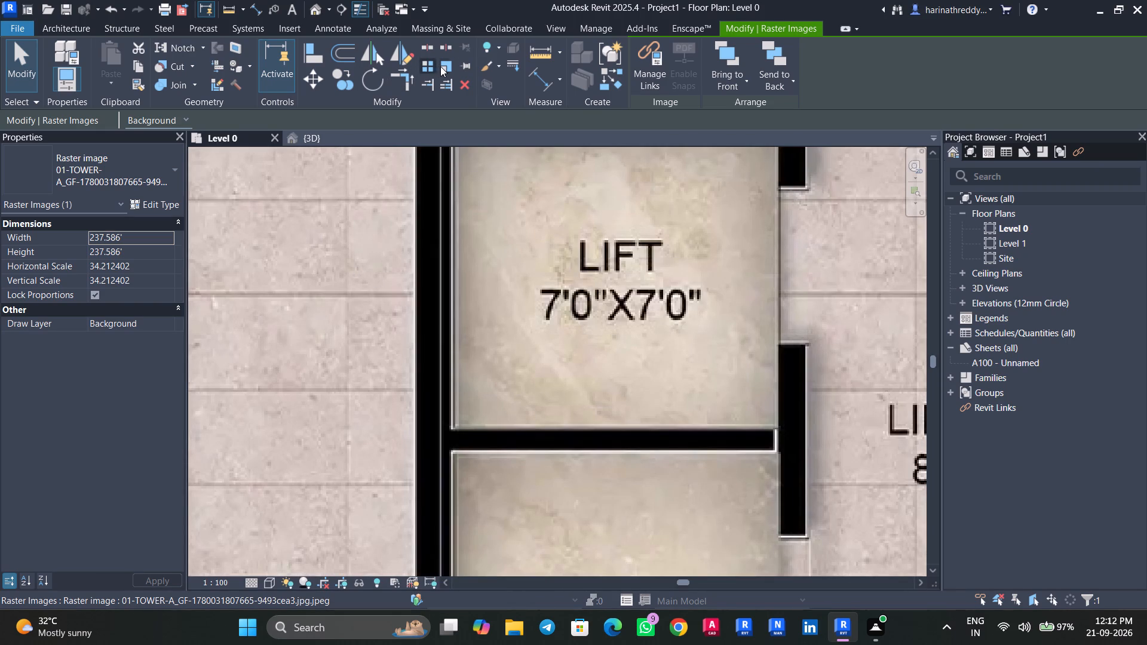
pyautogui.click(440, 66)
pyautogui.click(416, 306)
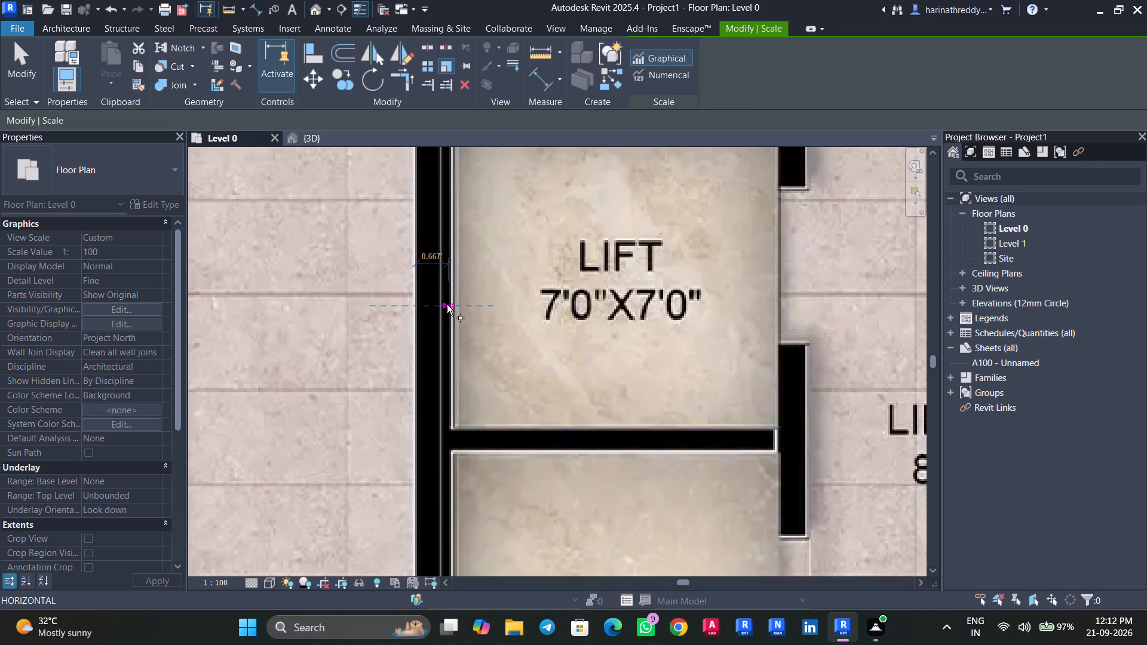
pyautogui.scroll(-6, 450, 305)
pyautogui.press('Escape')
# Look over the floor plan image from the lift core and corridor up to apartments 7 and 8, leaving the image deselected.
pyautogui.scroll(-6, 450, 305)
pyautogui.moveTo(450, 305); pyautogui.dragTo(452, 279, button='middle')
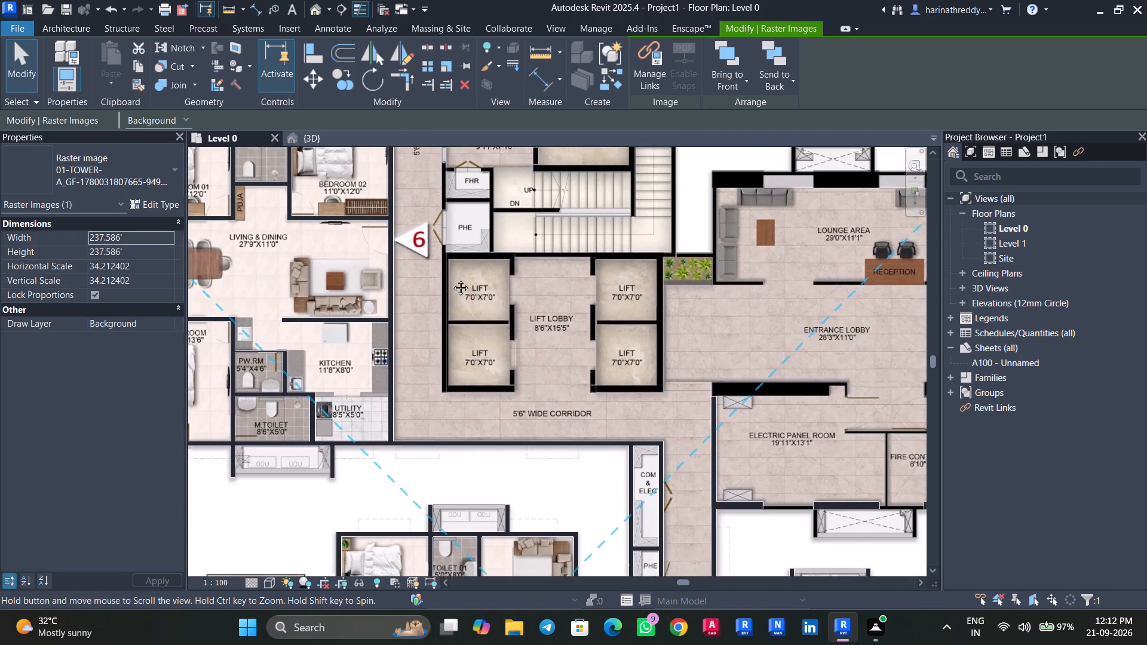
pyautogui.moveTo(452, 279); pyautogui.dragTo(466, 388, button='middle')
pyautogui.moveTo(446, 380); pyautogui.dragTo(446, 489, button='middle')
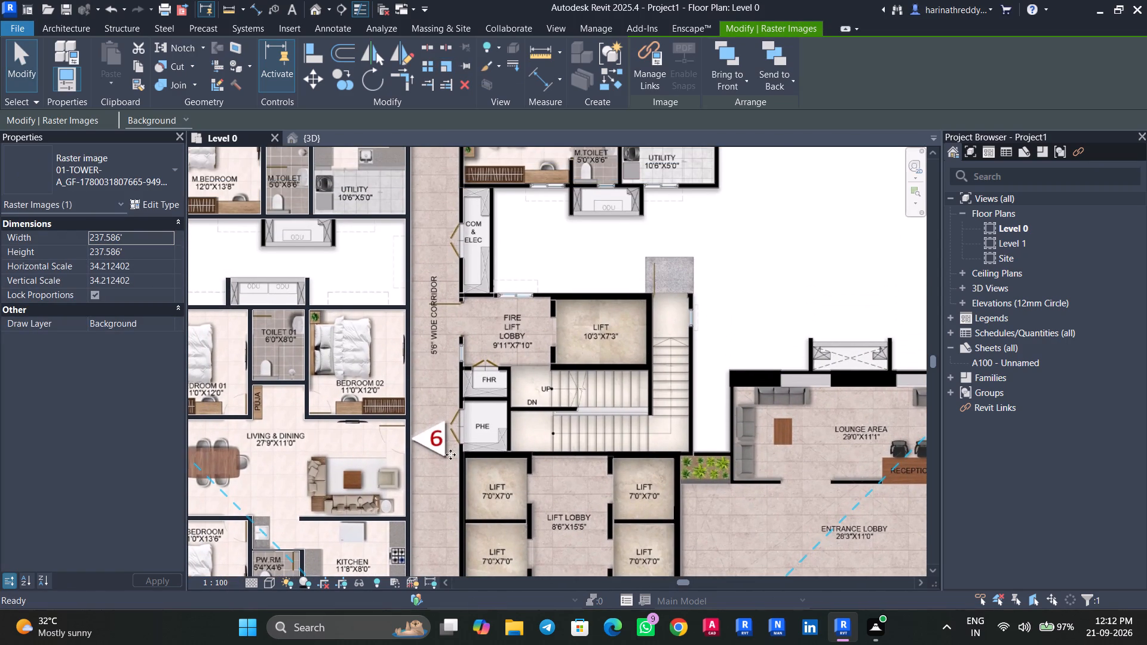
pyautogui.scroll(5, 444, 369)
pyautogui.scroll(-12, 444, 370)
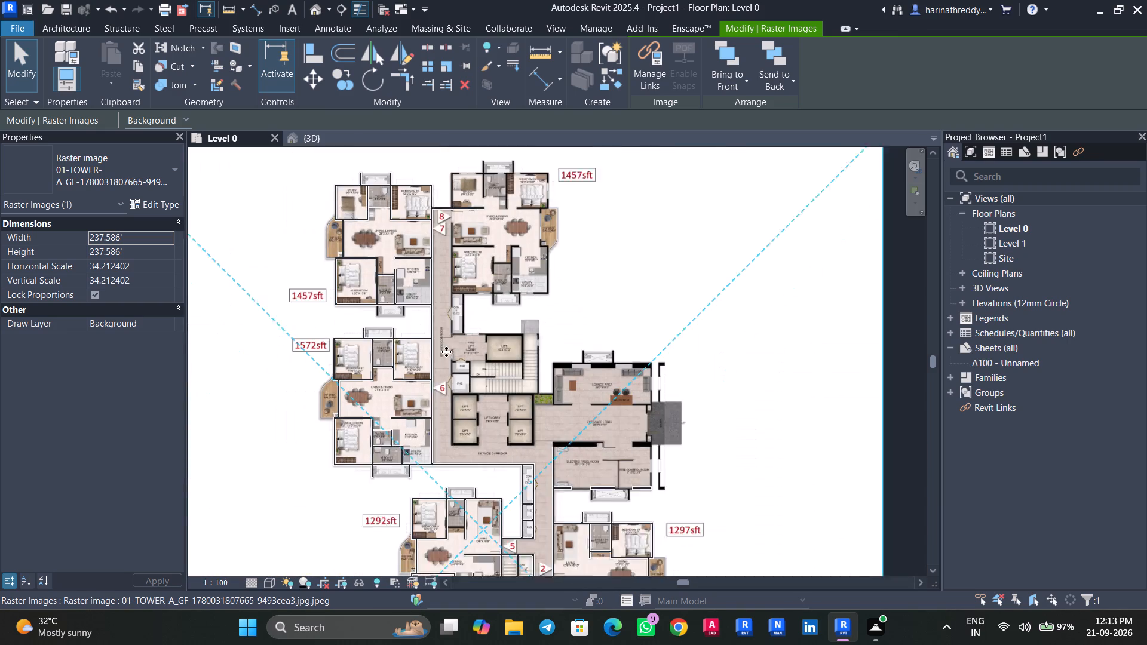
pyautogui.scroll(-1, 446, 352)
pyautogui.moveTo(446, 352); pyautogui.dragTo(460, 451, button='middle')
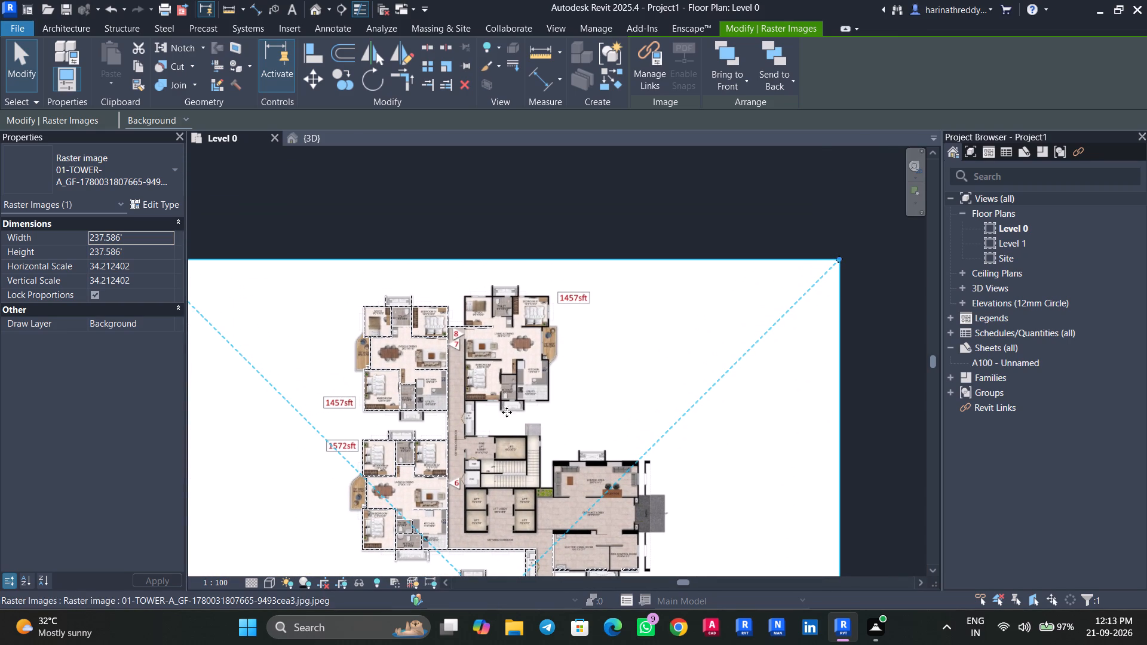
pyautogui.moveTo(504, 462); pyautogui.dragTo(504, 512, button='middle')
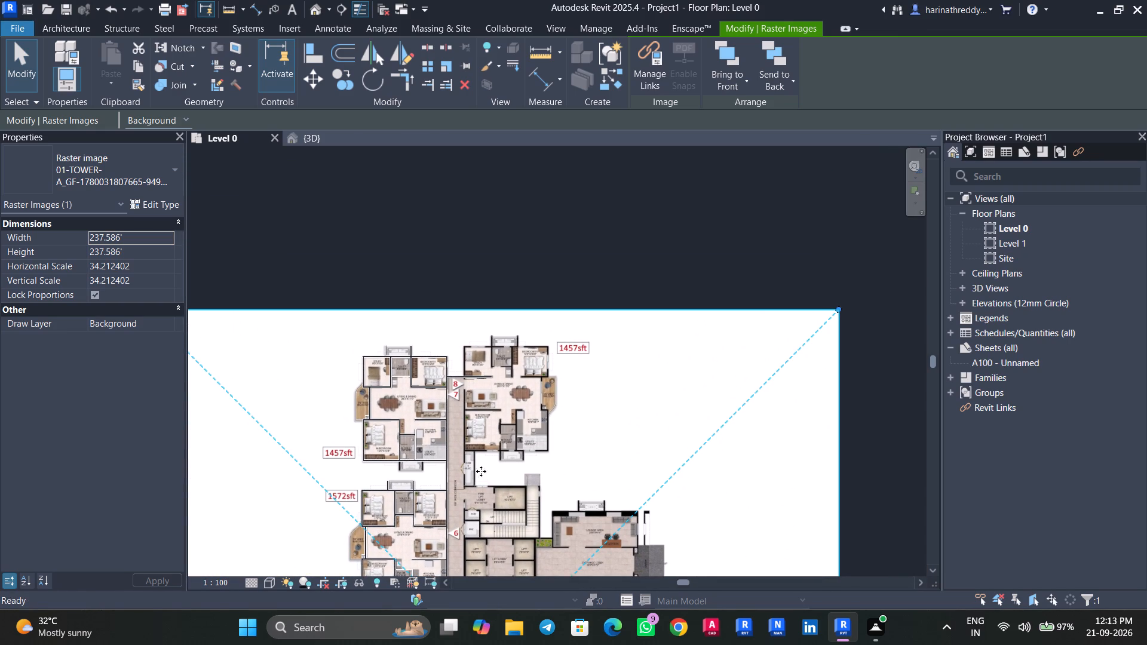
pyautogui.scroll(8, 477, 470)
pyautogui.moveTo(453, 434); pyautogui.dragTo(461, 465, button='middle')
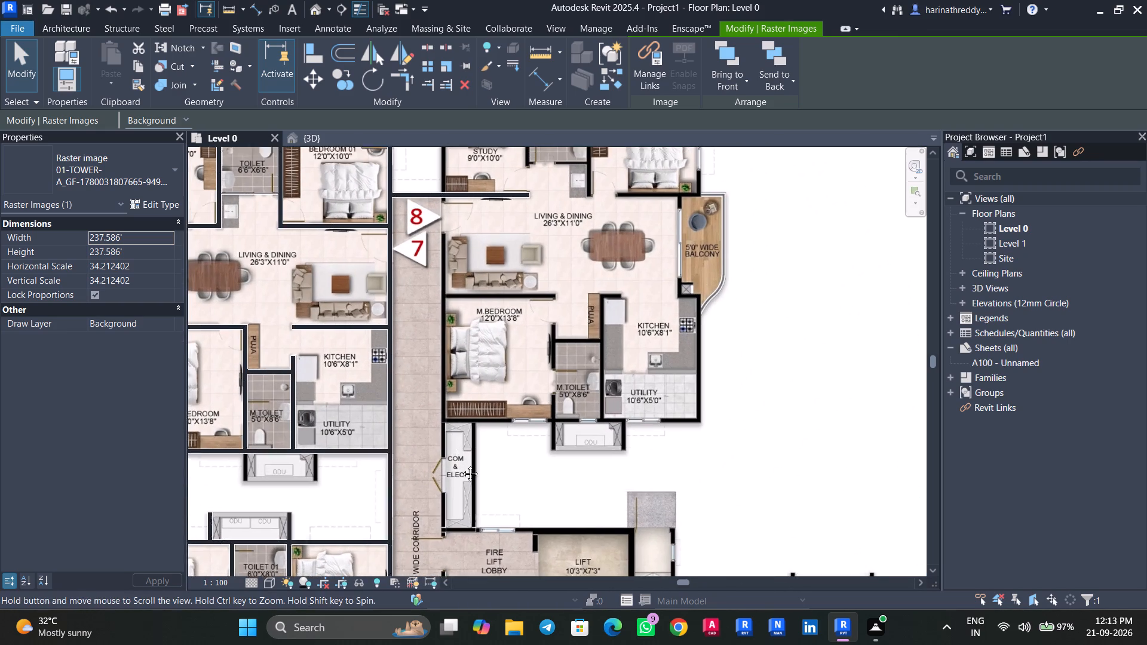
pyautogui.moveTo(461, 465); pyautogui.dragTo(477, 553, button='middle')
pyautogui.press('Escape')
pyautogui.press('Escape')
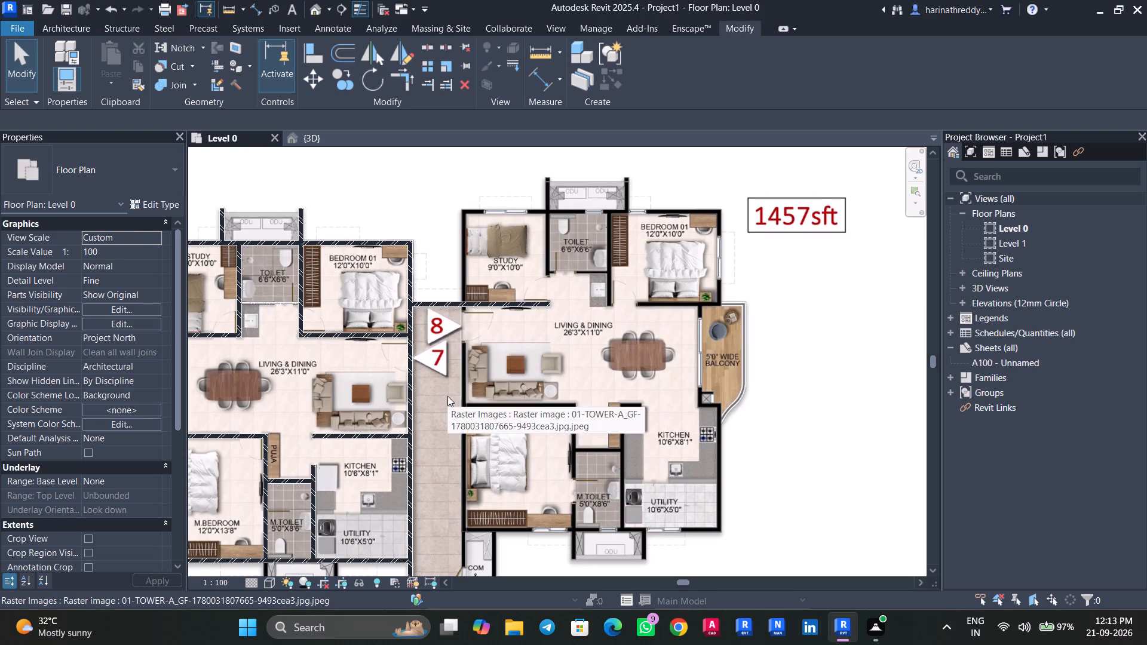
# Draw a horizontal W1 wall along apartment 8's upper outer edge, from Bedroom 01's outer corner to the Study's outer corner, with its thickness inward.
pyautogui.write('WA')
pyautogui.scroll(6, 468, 340)
pyautogui.scroll(1, 464, 242)
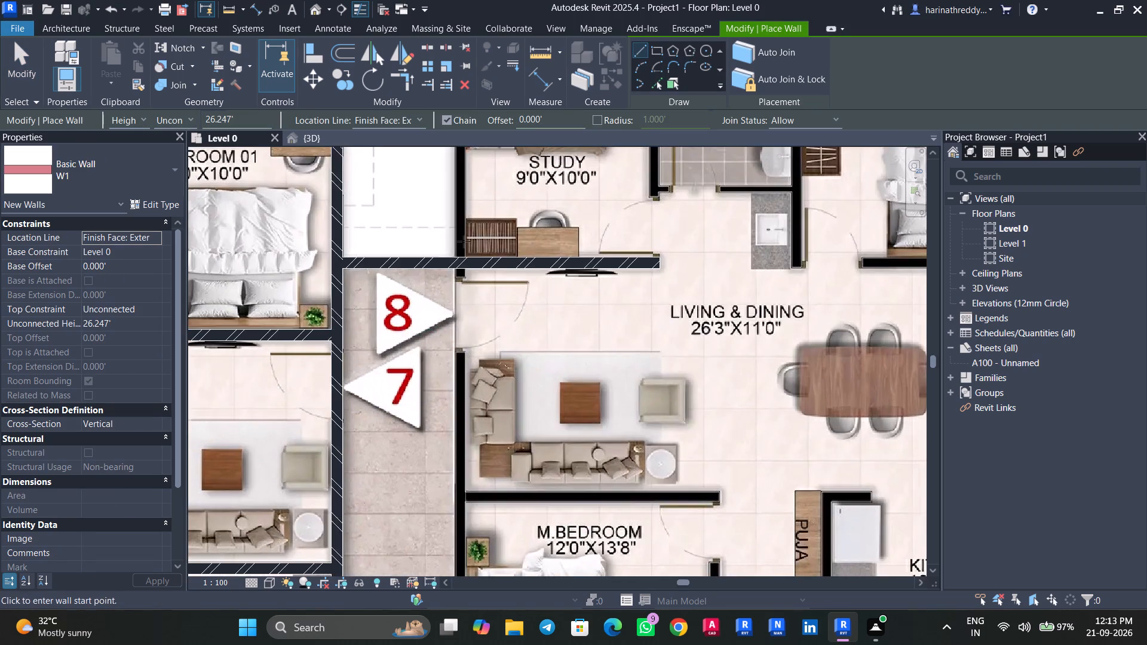
pyautogui.moveTo(464, 241); pyautogui.dragTo(468, 433, button='middle')
pyautogui.moveTo(602, 324); pyautogui.dragTo(291, 414, button='middle')
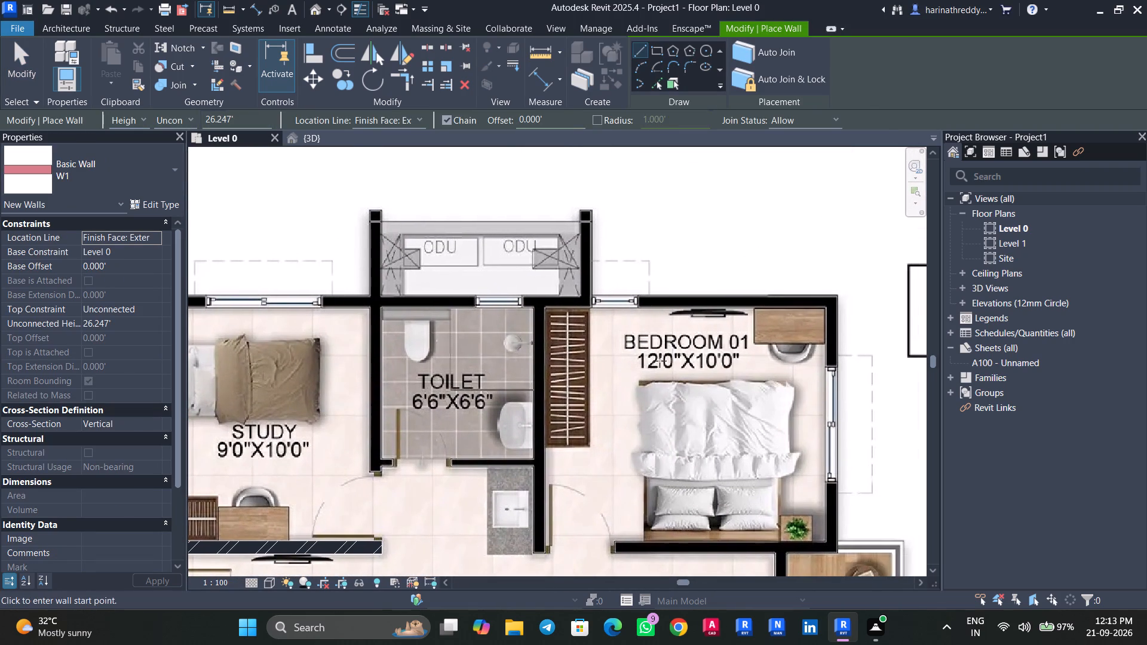
pyautogui.scroll(-1, 752, 354)
pyautogui.moveTo(769, 353); pyautogui.dragTo(617, 327, button='middle')
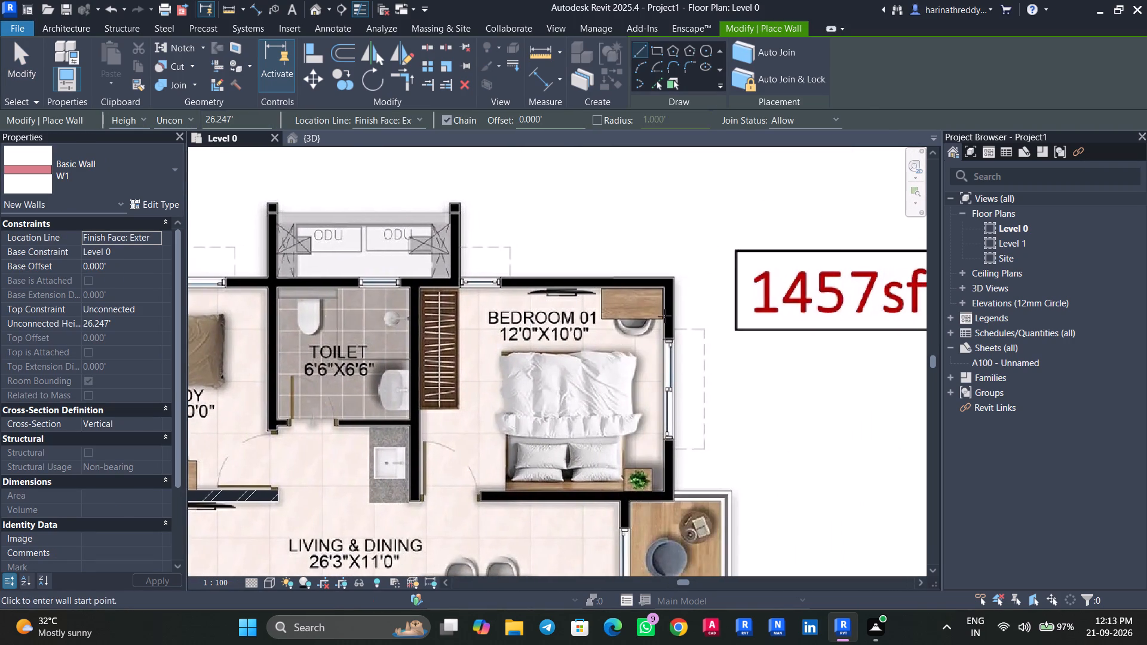
pyautogui.scroll(6, 673, 278)
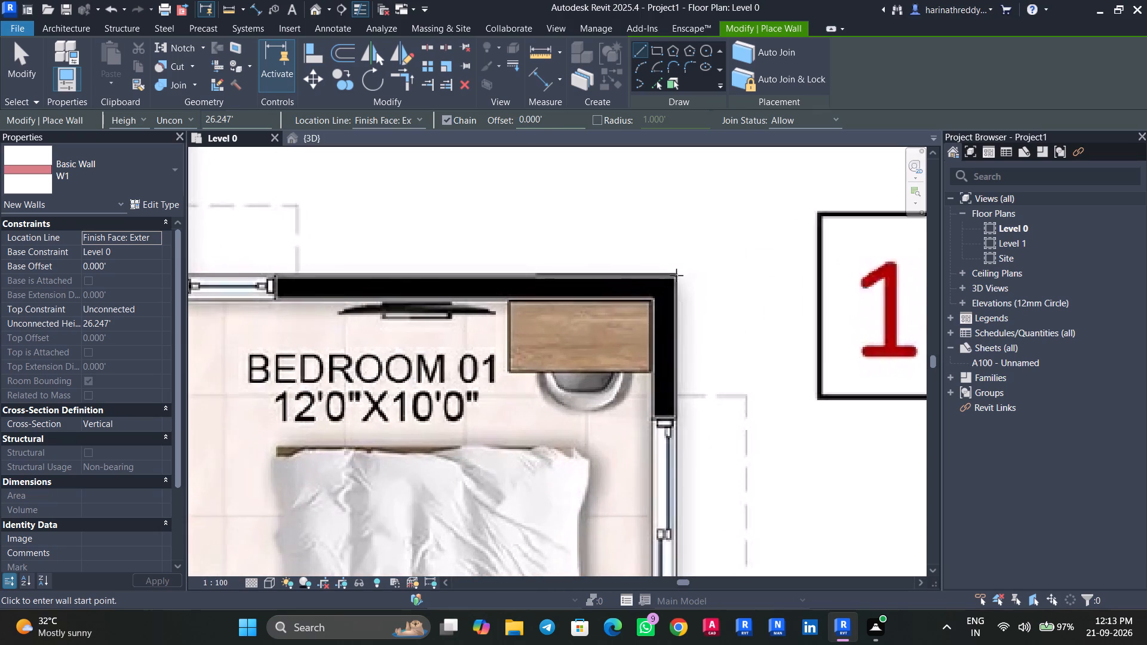
pyautogui.click(674, 274)
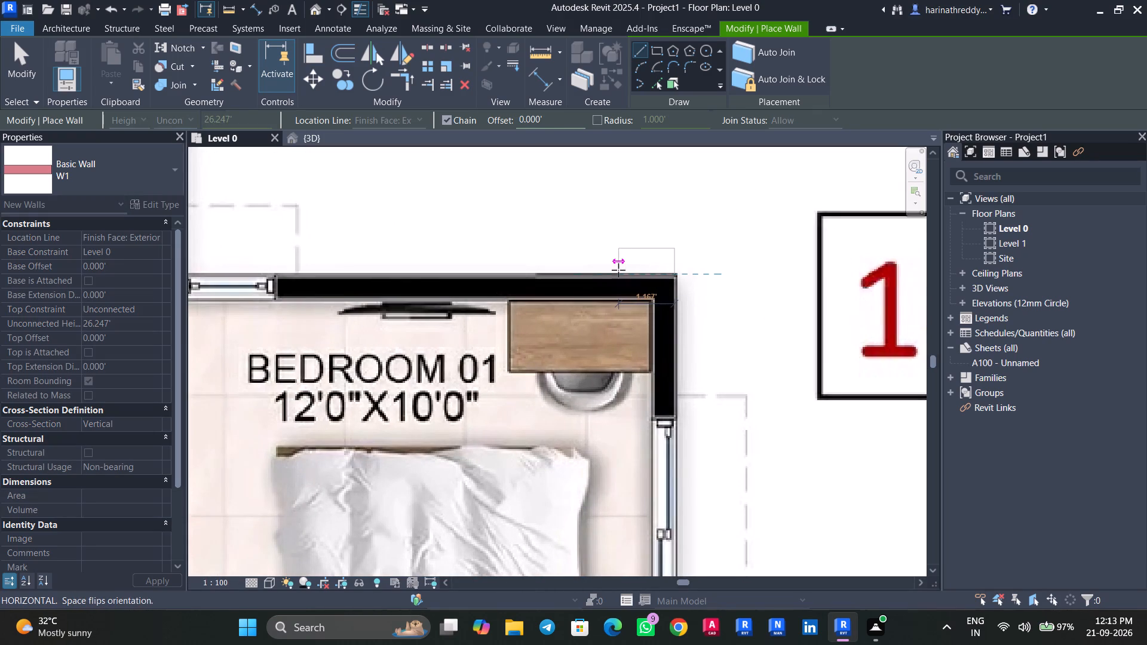
pyautogui.press('space')
pyautogui.scroll(-2, 501, 267)
pyautogui.moveTo(501, 267); pyautogui.dragTo(663, 282, button='middle')
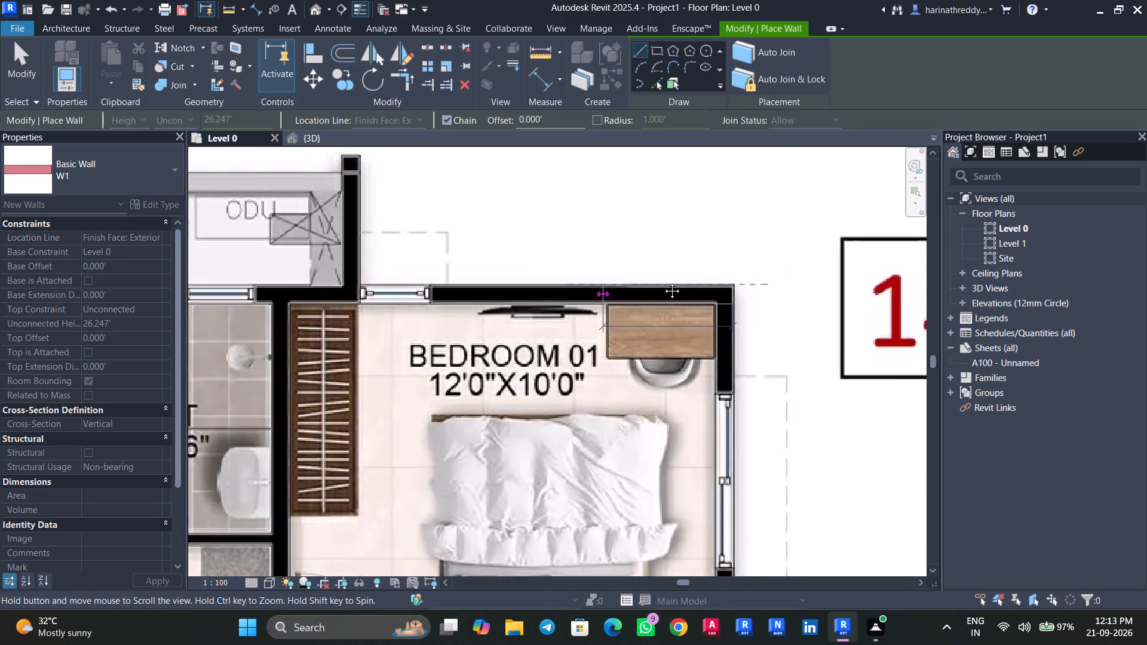
pyautogui.moveTo(663, 282); pyautogui.dragTo(694, 288, button='middle')
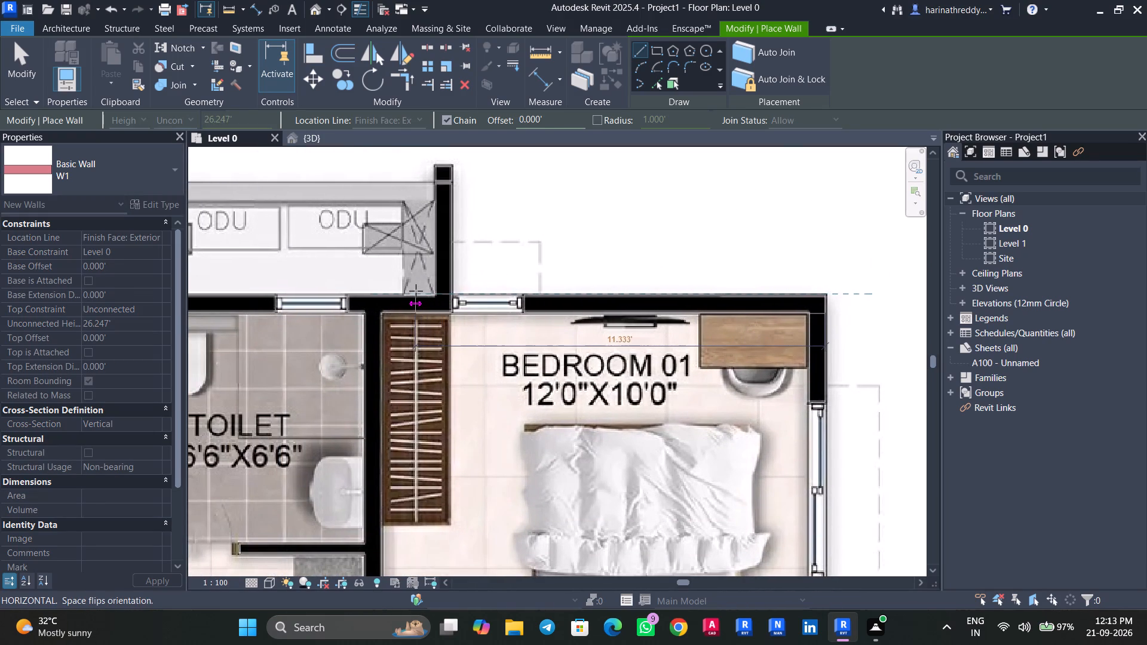
pyautogui.moveTo(407, 291); pyautogui.dragTo(722, 309, button='middle')
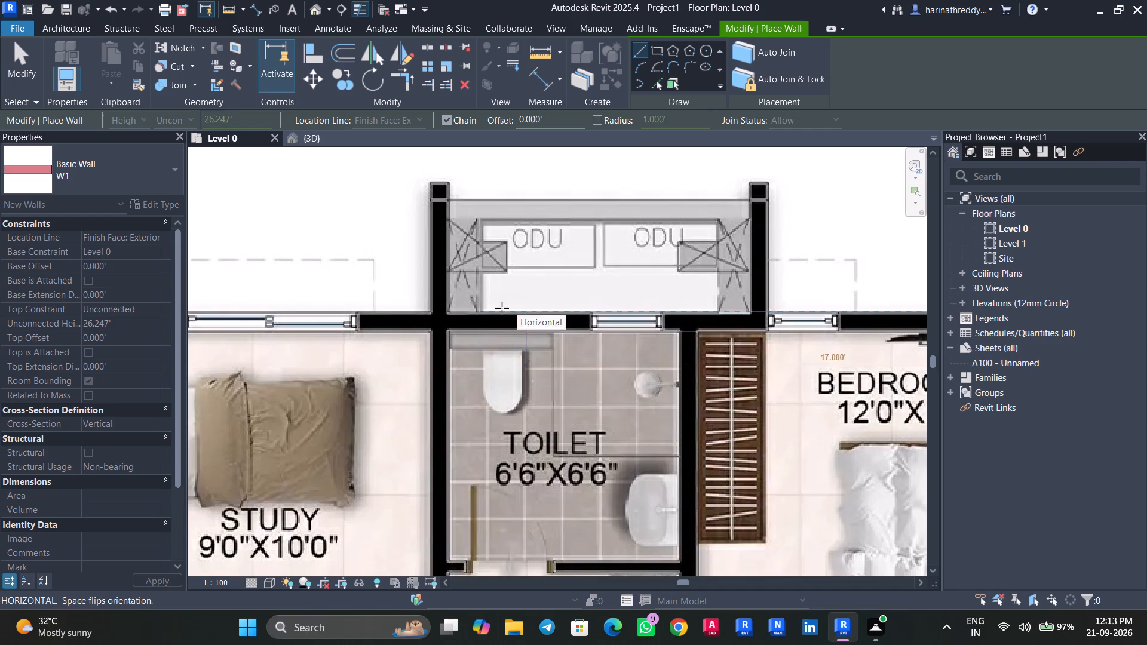
pyautogui.moveTo(409, 309); pyautogui.dragTo(835, 311, button='middle')
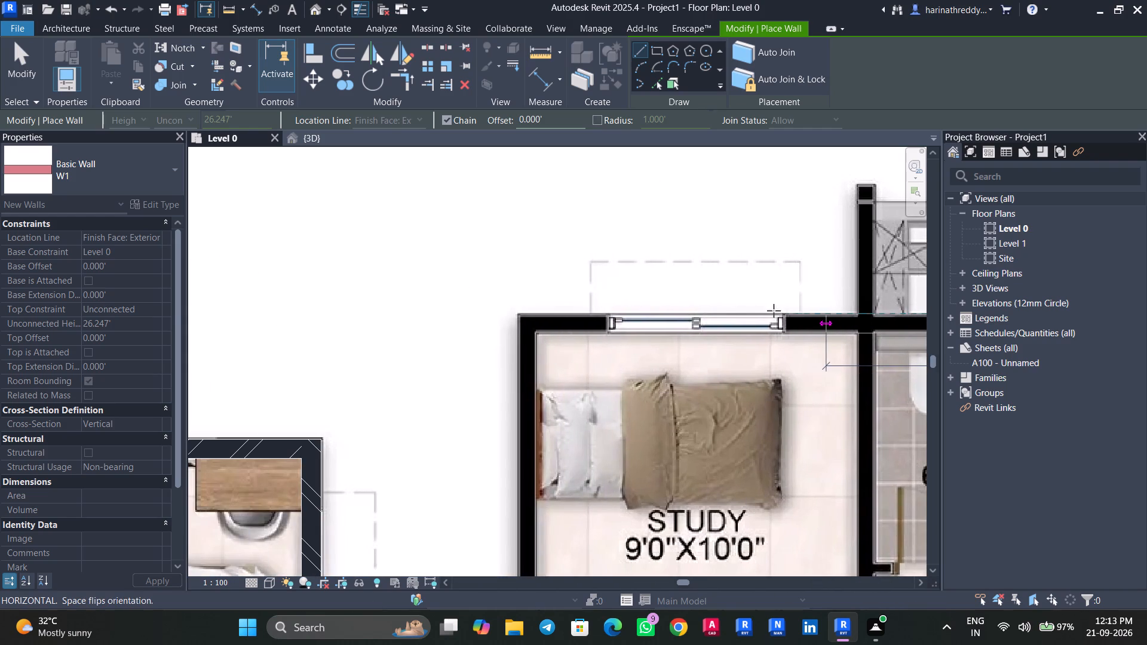
pyautogui.scroll(5, 517, 315)
pyautogui.click(521, 315)
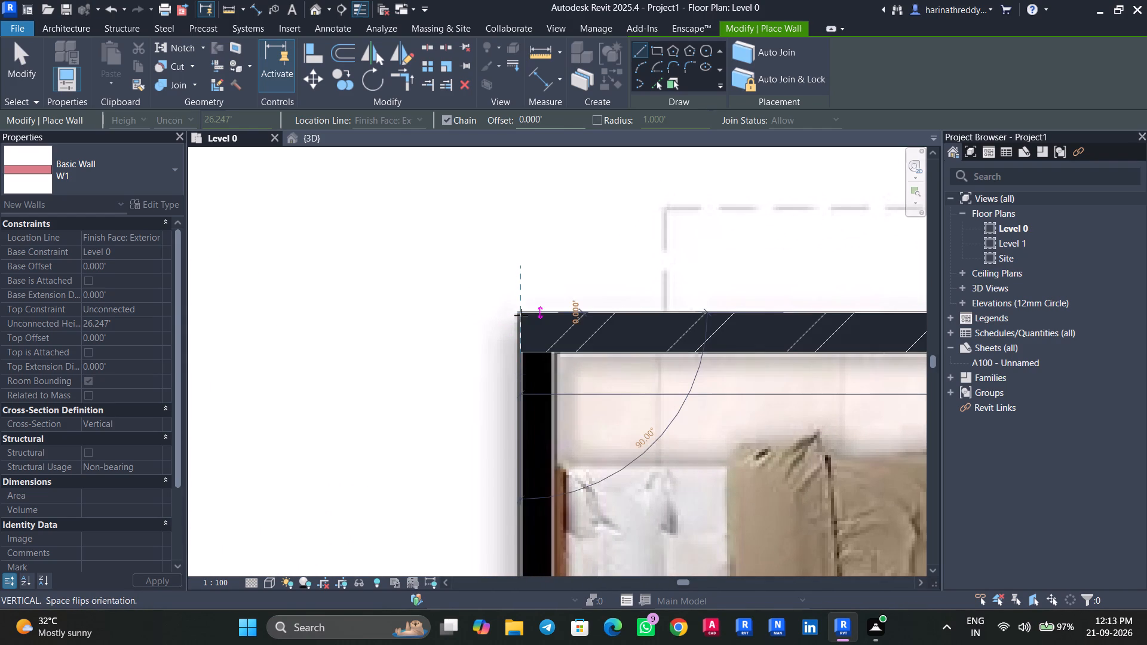
pyautogui.press('Escape')
# Draw a vertical W1 wall along Bedroom 01's outer side, from the upper wall's end down to the balcony corner.
pyautogui.scroll(-5, 568, 328)
pyautogui.moveTo(566, 333); pyautogui.dragTo(496, 336, button='middle')
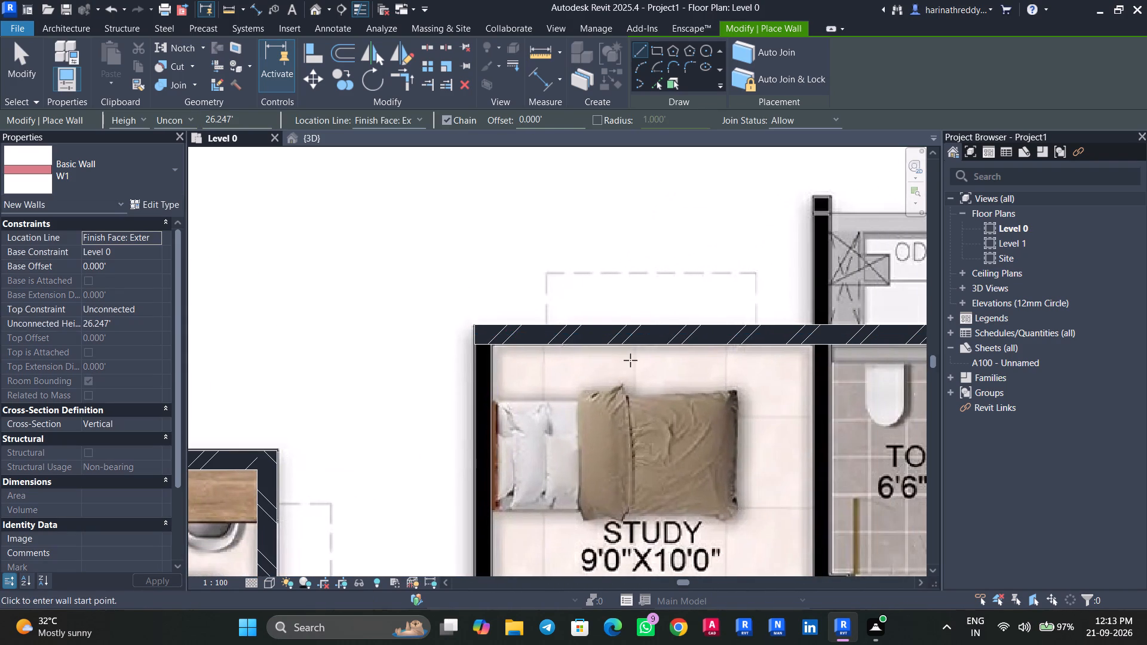
pyautogui.moveTo(603, 385); pyautogui.dragTo(274, 118, button='middle')
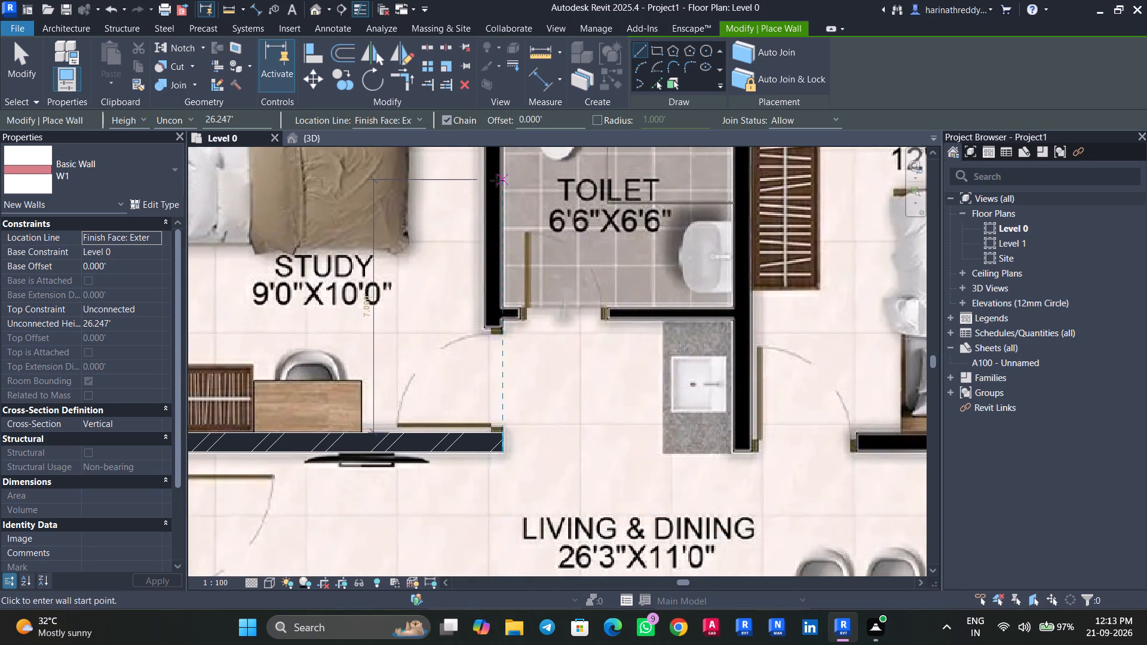
pyautogui.moveTo(496, 181); pyautogui.dragTo(492, 248, button='middle')
pyautogui.scroll(-3, 492, 248)
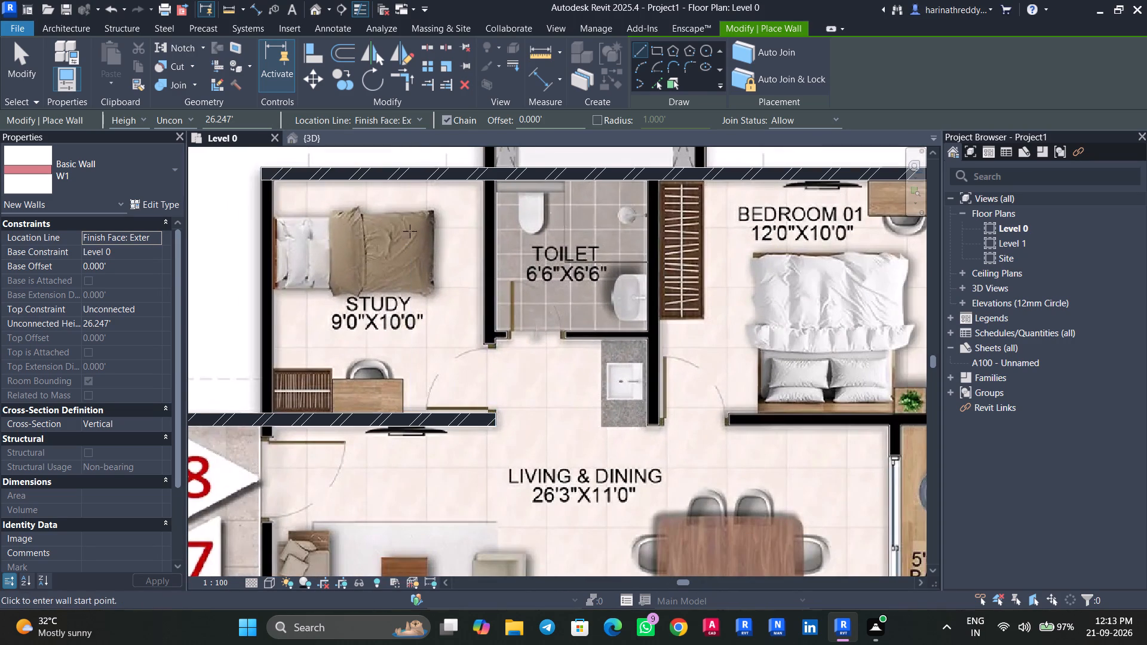
pyautogui.scroll(-2, 296, 207)
pyautogui.moveTo(296, 219); pyautogui.dragTo(259, 235, button='middle')
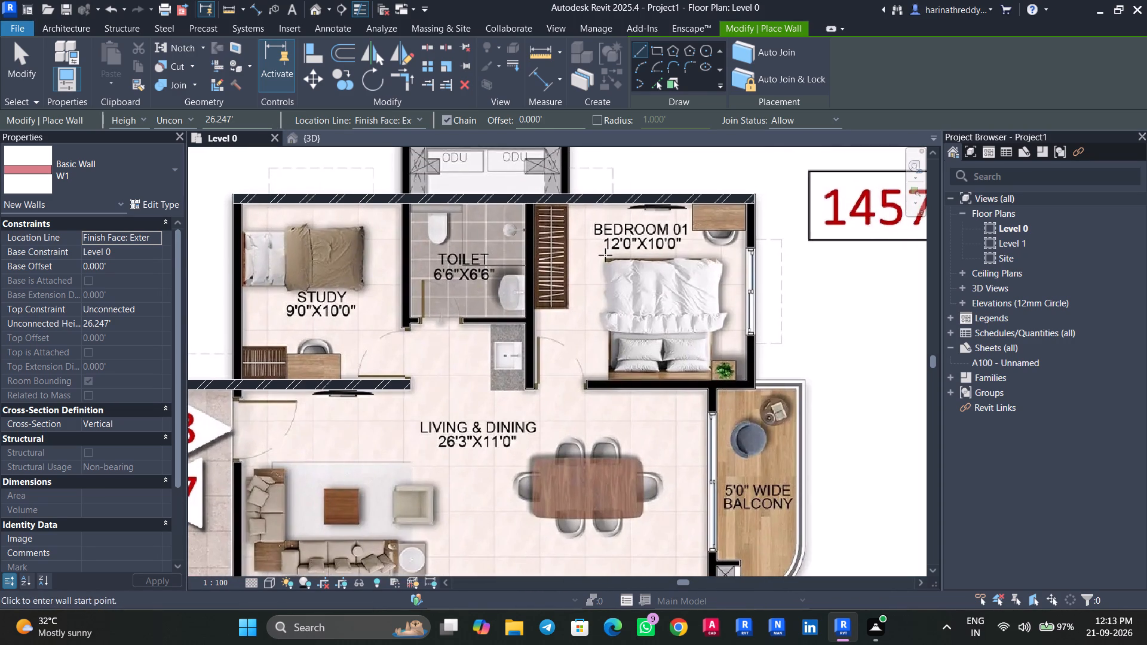
pyautogui.moveTo(605, 255); pyautogui.dragTo(471, 258, button='middle')
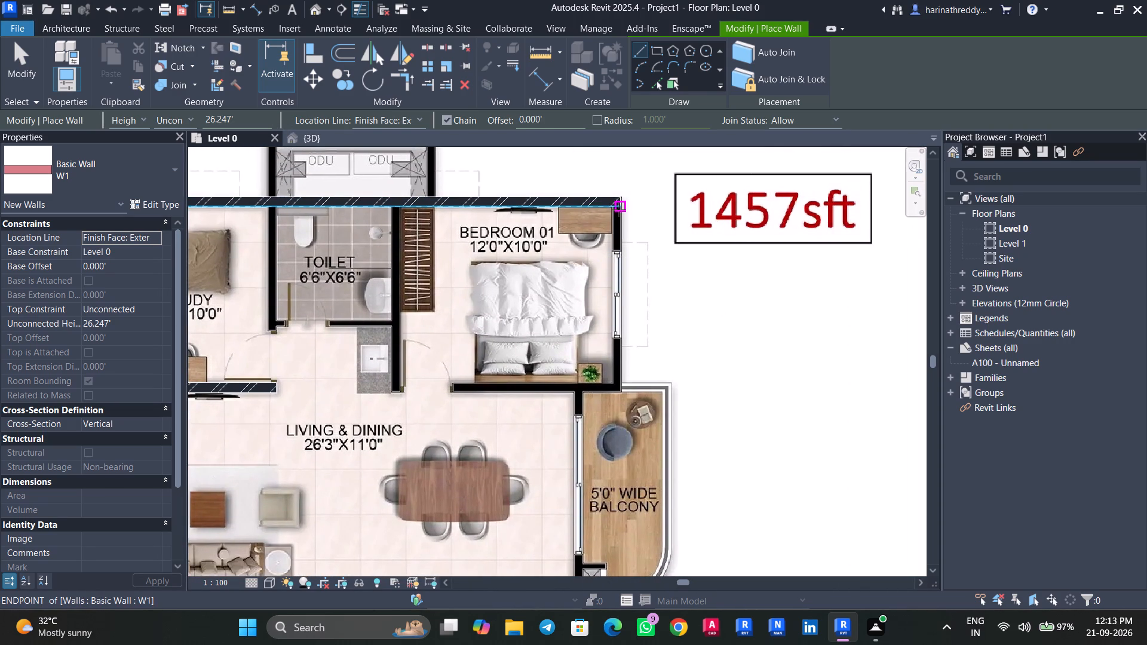
pyautogui.click(621, 205)
pyautogui.scroll(-3, 624, 275)
pyautogui.moveTo(622, 277); pyautogui.dragTo(615, 250, button='middle')
pyautogui.scroll(9, 616, 324)
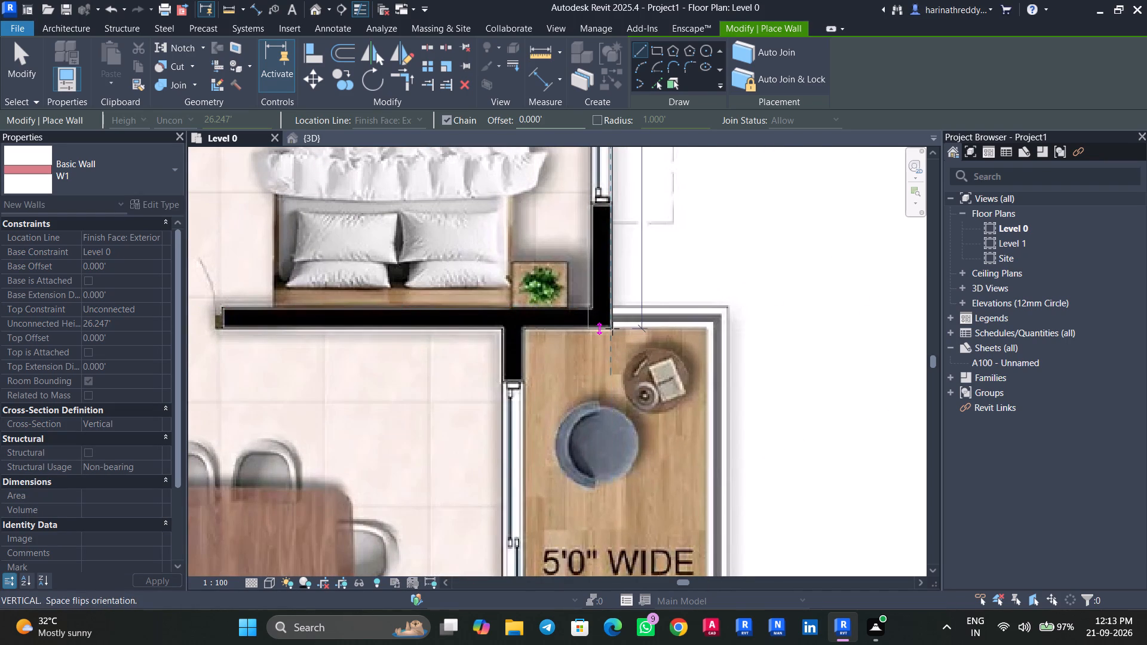
pyautogui.click(612, 328)
pyautogui.press('Escape')
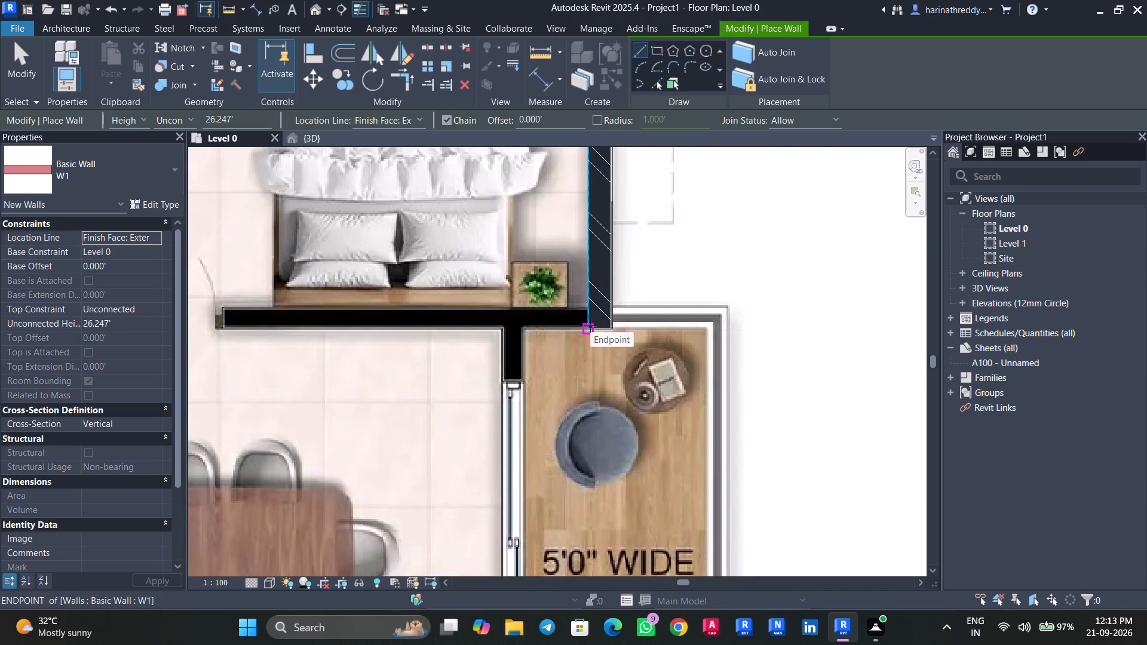
# Draw a W1 wall about 12.2 ft long between Bedroom 01 and Living & Dining, from the balcony corner to the washbasin counter.
pyautogui.click(590, 325)
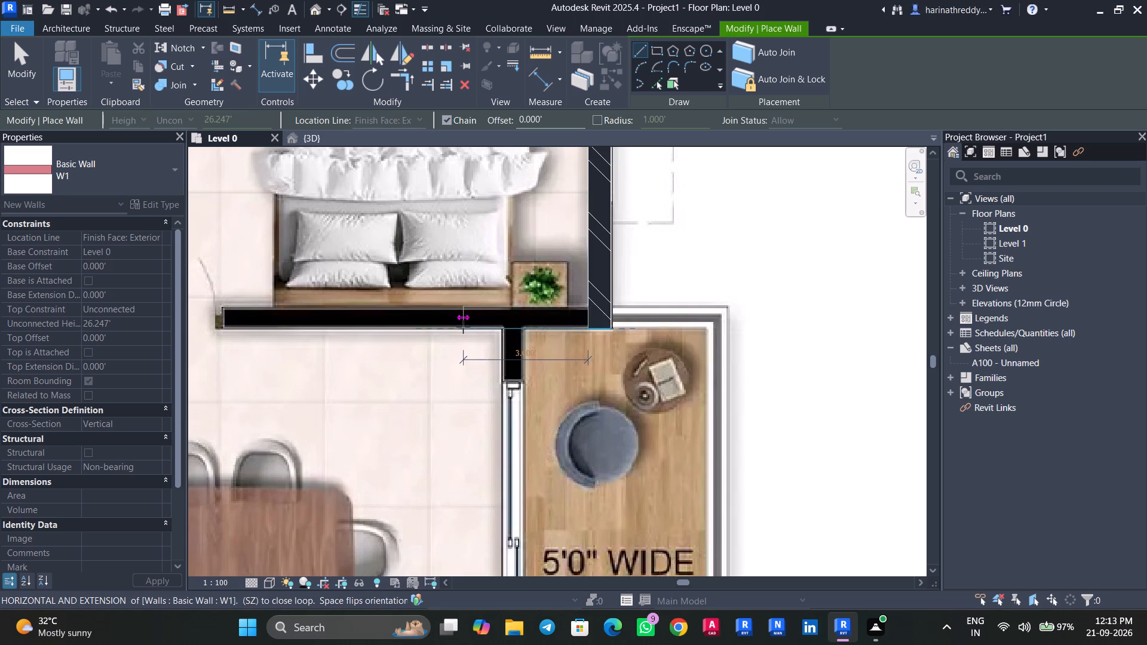
pyautogui.scroll(-3, 285, 328)
pyautogui.moveTo(285, 328); pyautogui.dragTo(612, 331, button='middle')
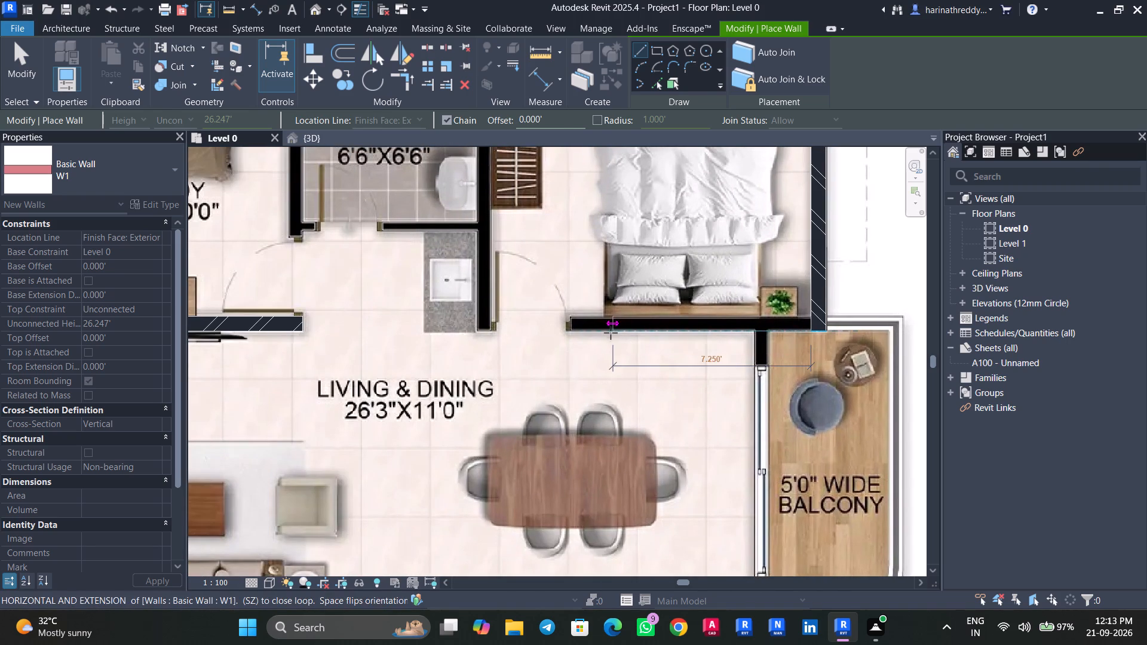
pyautogui.scroll(5, 478, 328)
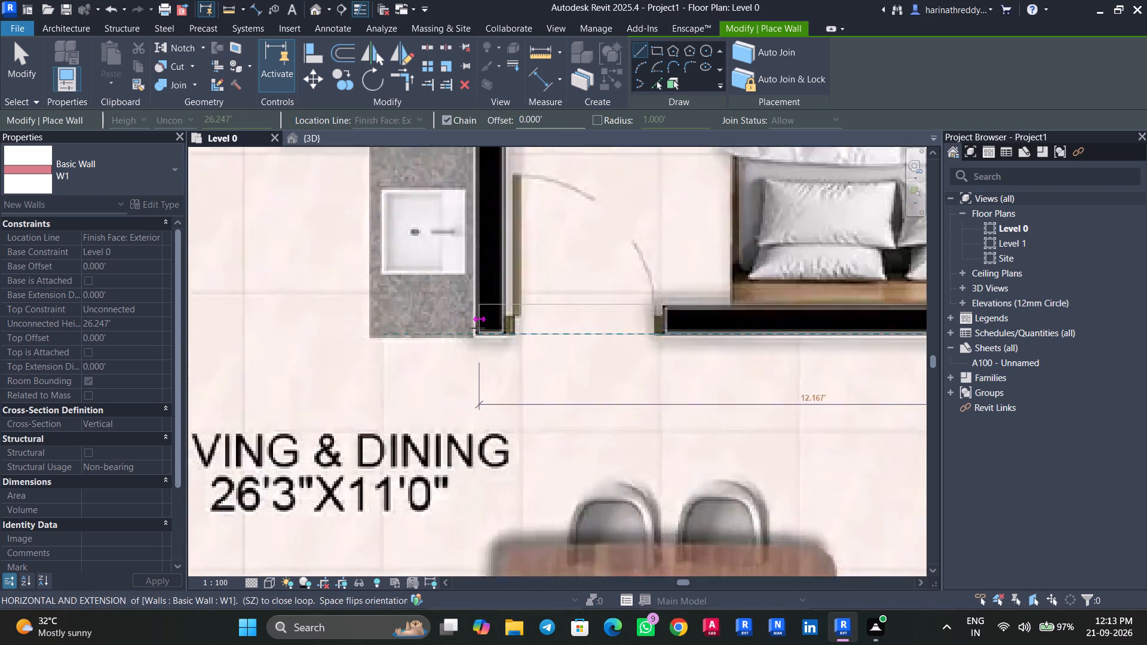
pyautogui.scroll(3, 478, 328)
pyautogui.click(475, 329)
pyautogui.press('Escape')
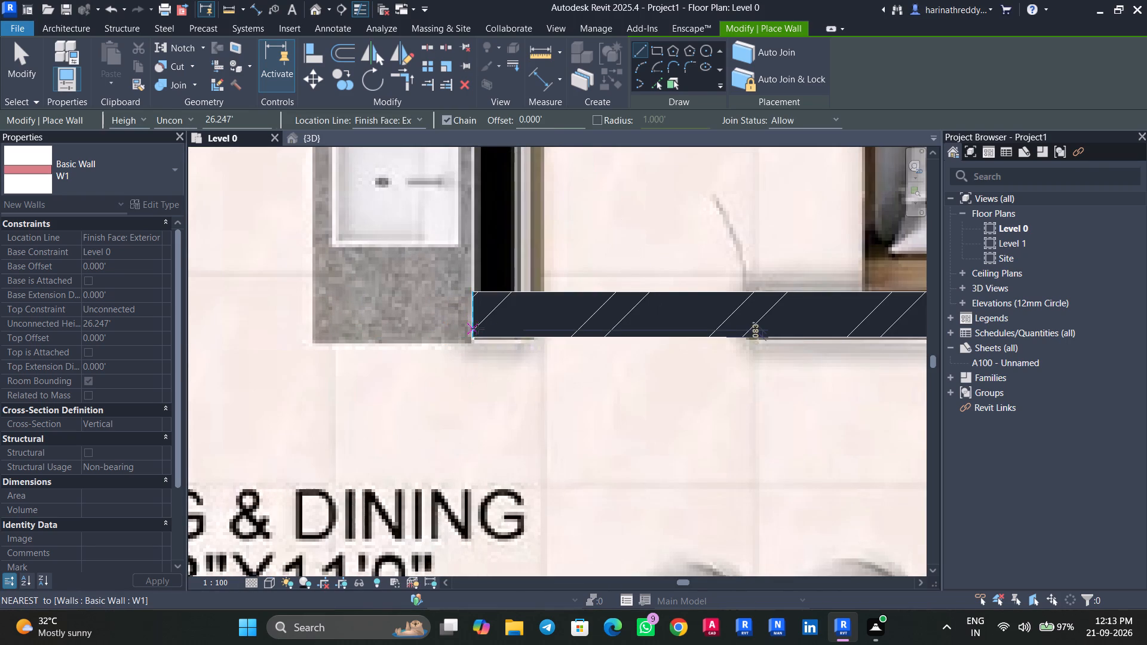
pyautogui.scroll(-7, 479, 327)
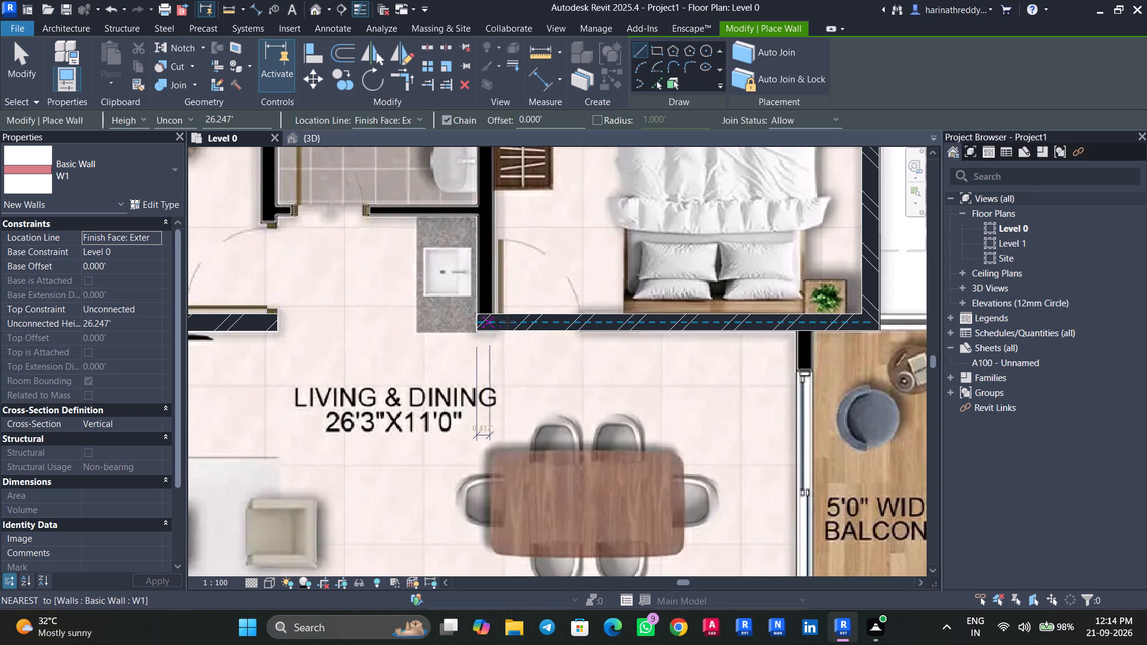
pyautogui.press('Escape')
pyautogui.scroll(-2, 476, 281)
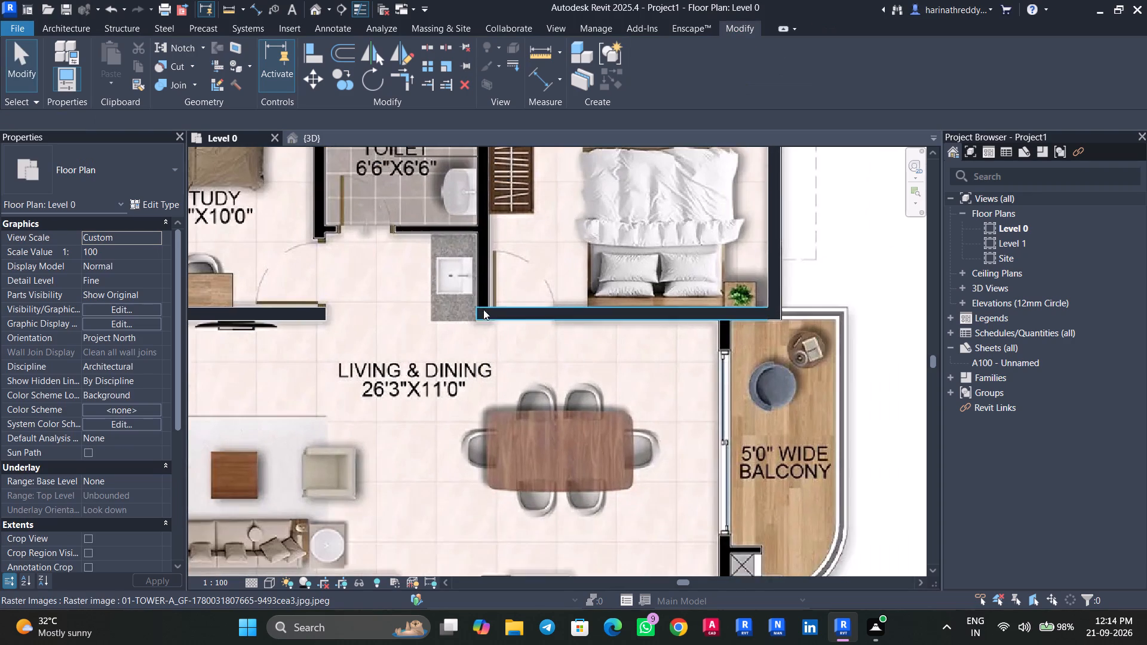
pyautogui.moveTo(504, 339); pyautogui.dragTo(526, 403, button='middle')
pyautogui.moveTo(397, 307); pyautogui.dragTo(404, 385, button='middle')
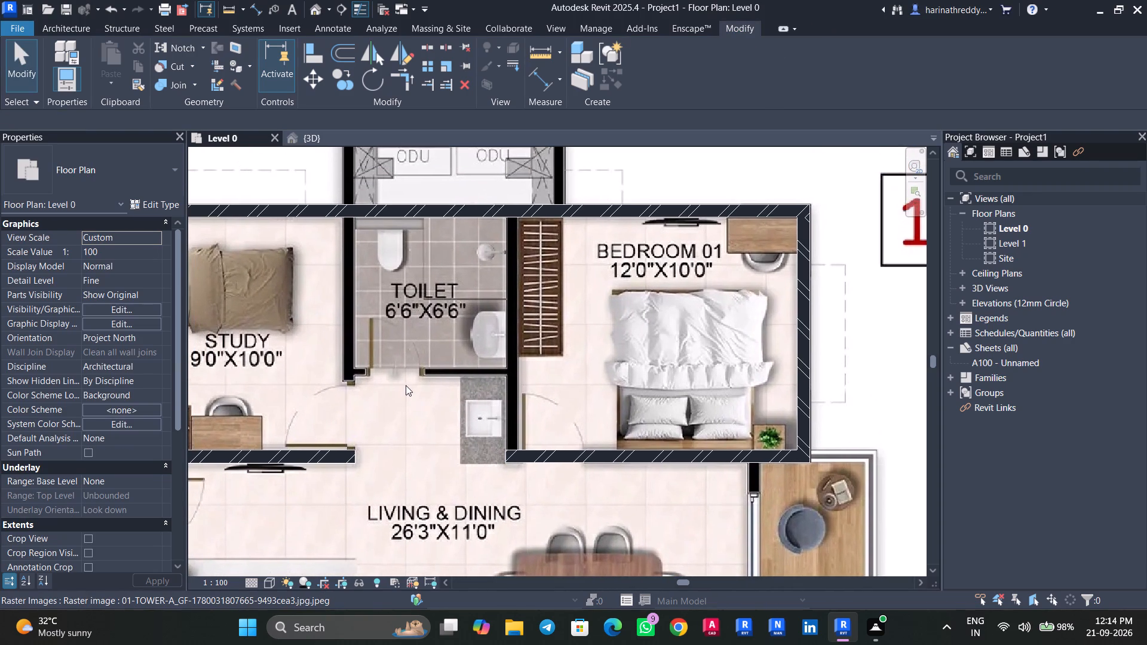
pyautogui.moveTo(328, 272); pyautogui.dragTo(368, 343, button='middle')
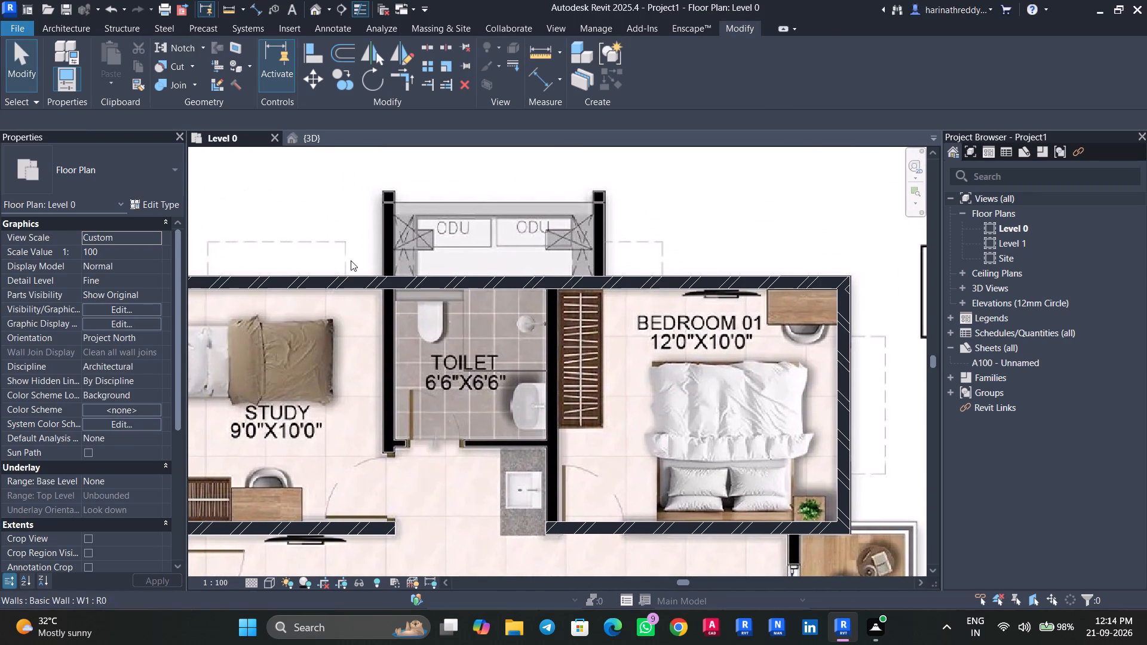
# Draw a vertical W1 wall between the Study and Toilet, from the ODU ledge's outer end down to the Study door jamb.
pyautogui.write('WA')
pyautogui.scroll(2, 395, 215)
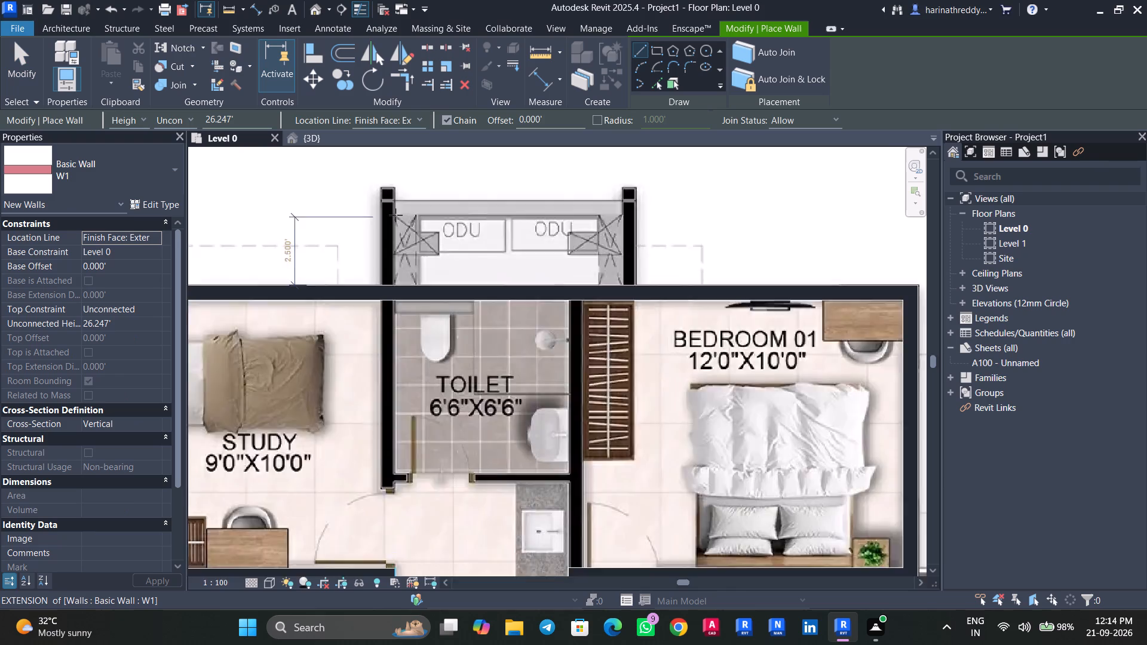
pyautogui.scroll(3, 395, 215)
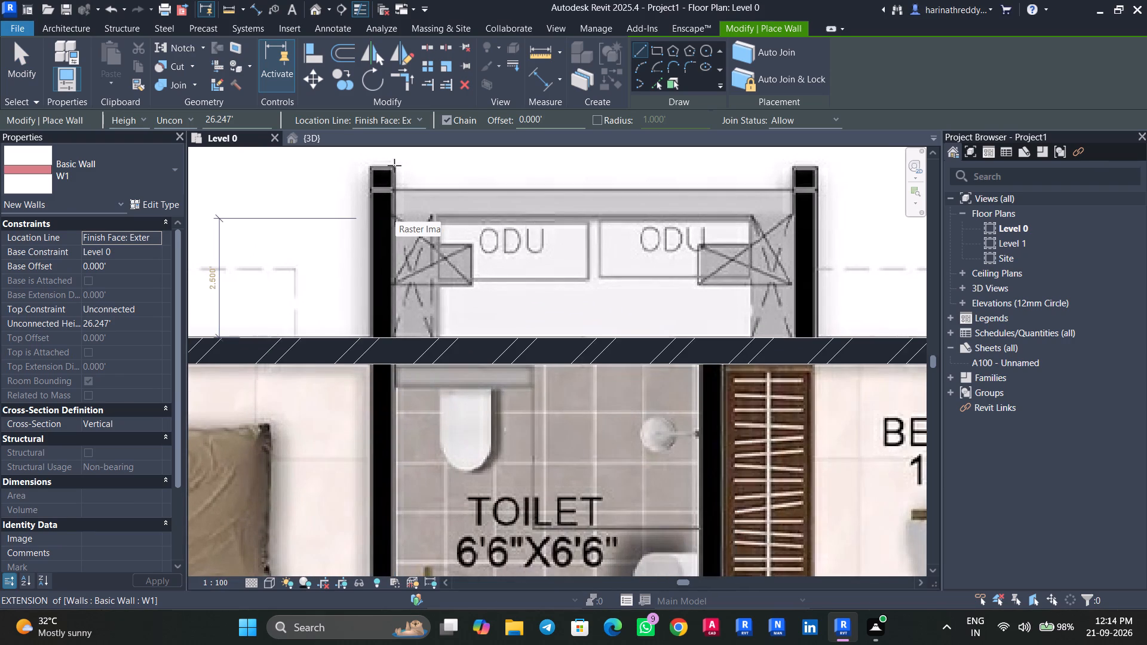
pyautogui.click(394, 165)
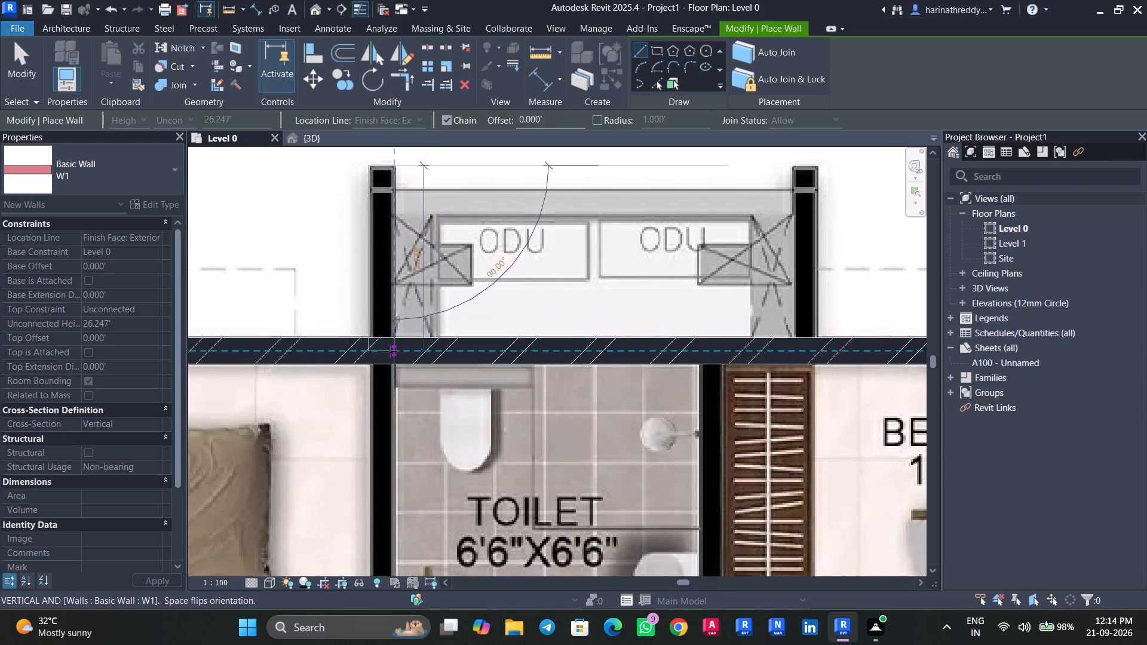
pyautogui.scroll(-2, 390, 351)
pyautogui.moveTo(390, 351); pyautogui.dragTo(388, 262, button='middle')
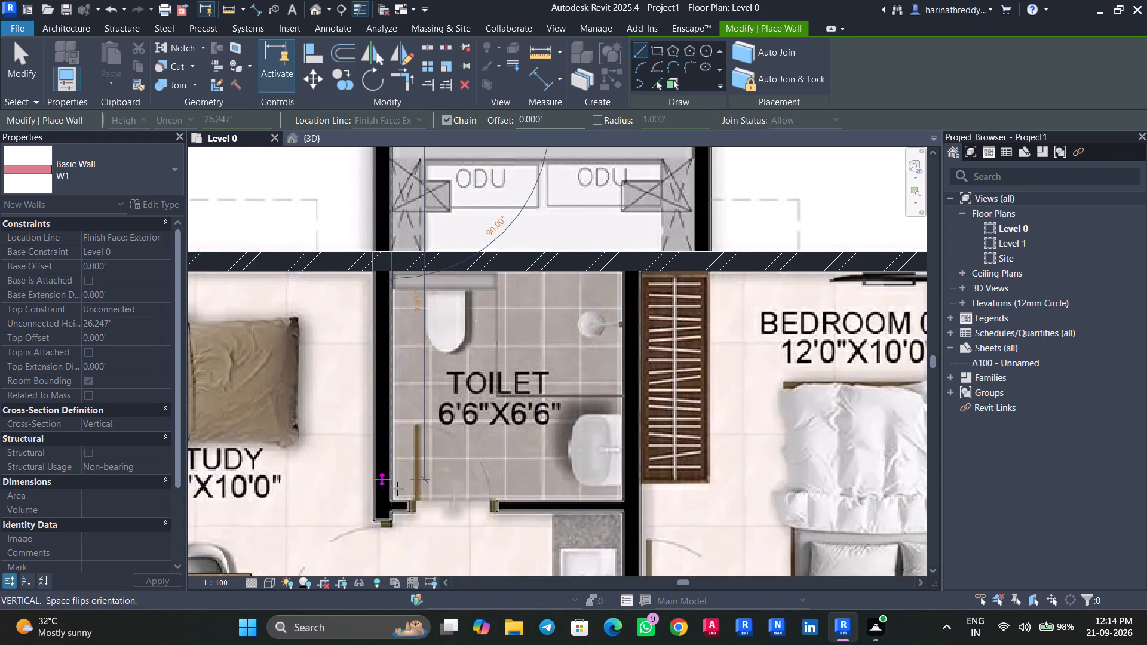
pyautogui.moveTo(392, 513); pyautogui.dragTo(392, 435, button='middle')
pyautogui.scroll(7, 389, 445)
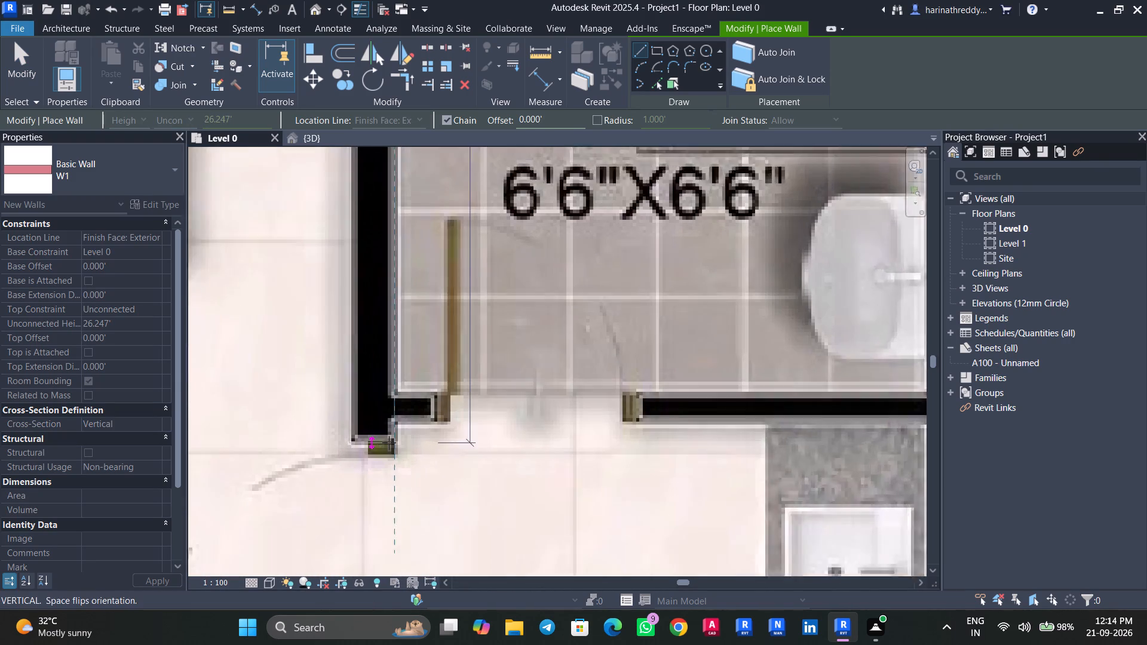
pyautogui.click(389, 441)
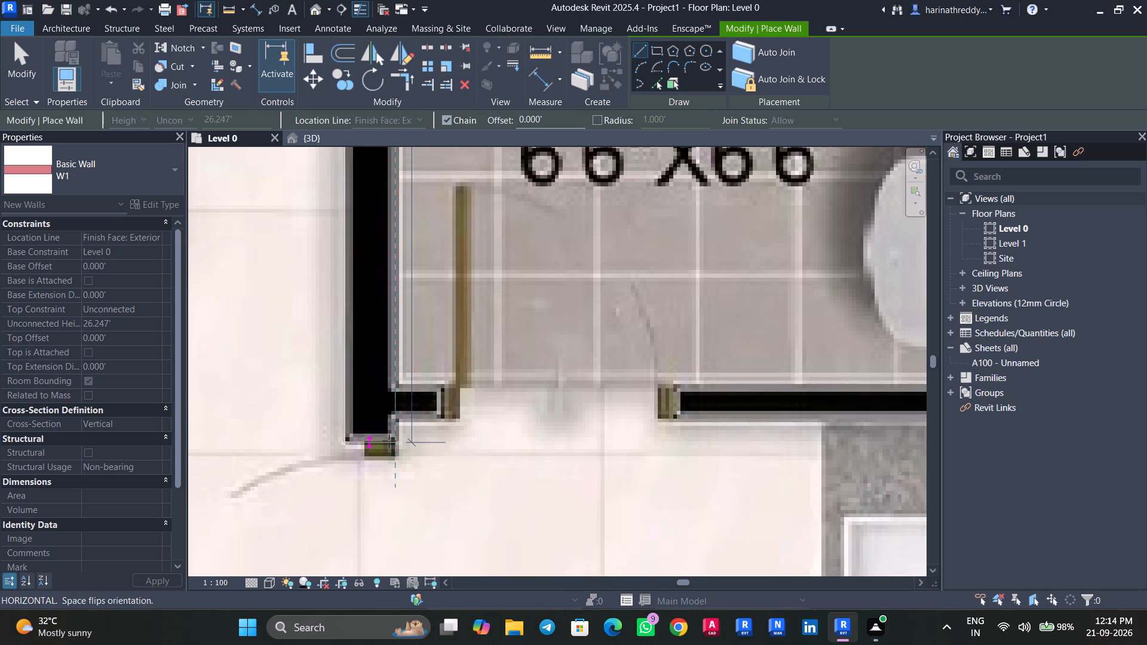
pyautogui.press('Escape')
pyautogui.scroll(-5, 418, 405)
pyautogui.moveTo(431, 403); pyautogui.dragTo(400, 451, button='middle')
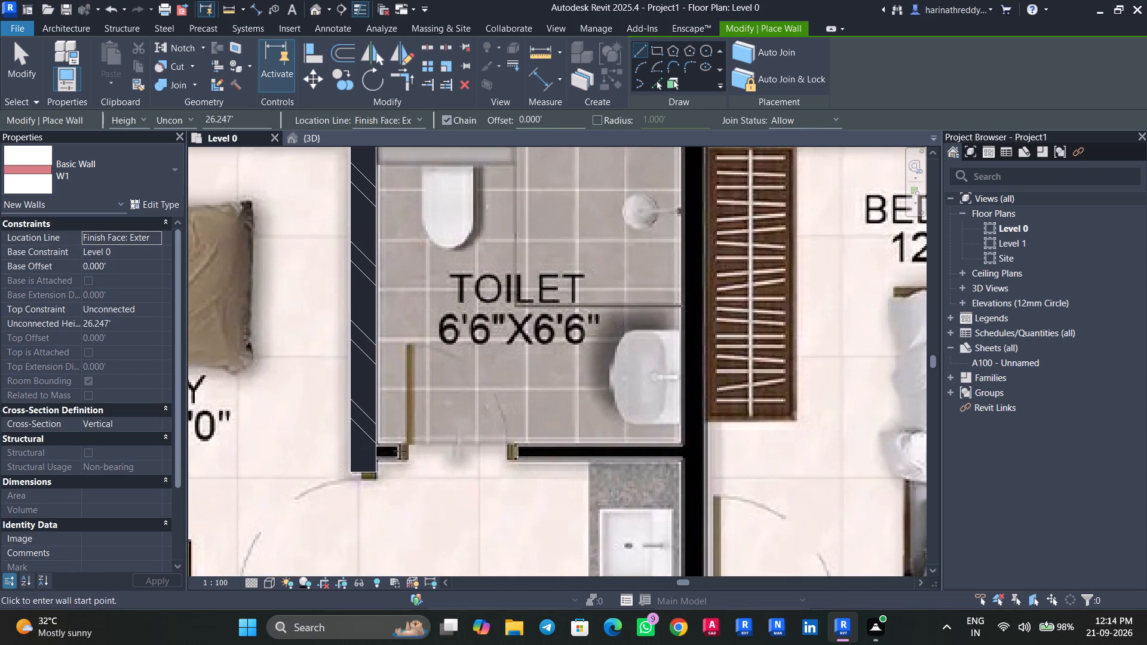
pyautogui.press('Escape')
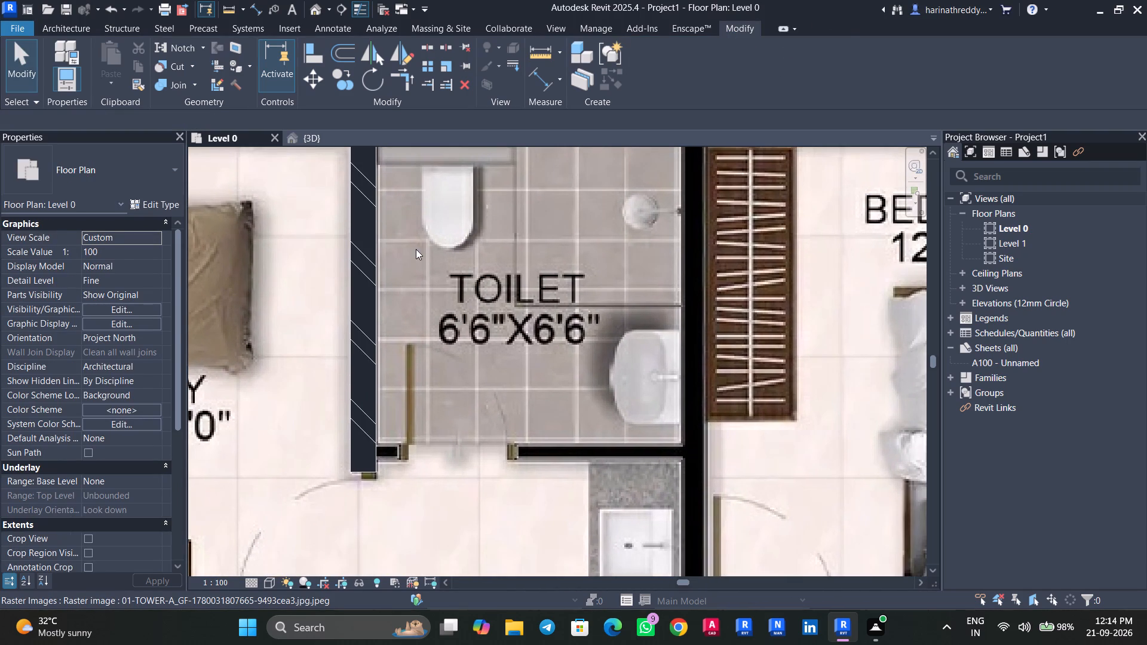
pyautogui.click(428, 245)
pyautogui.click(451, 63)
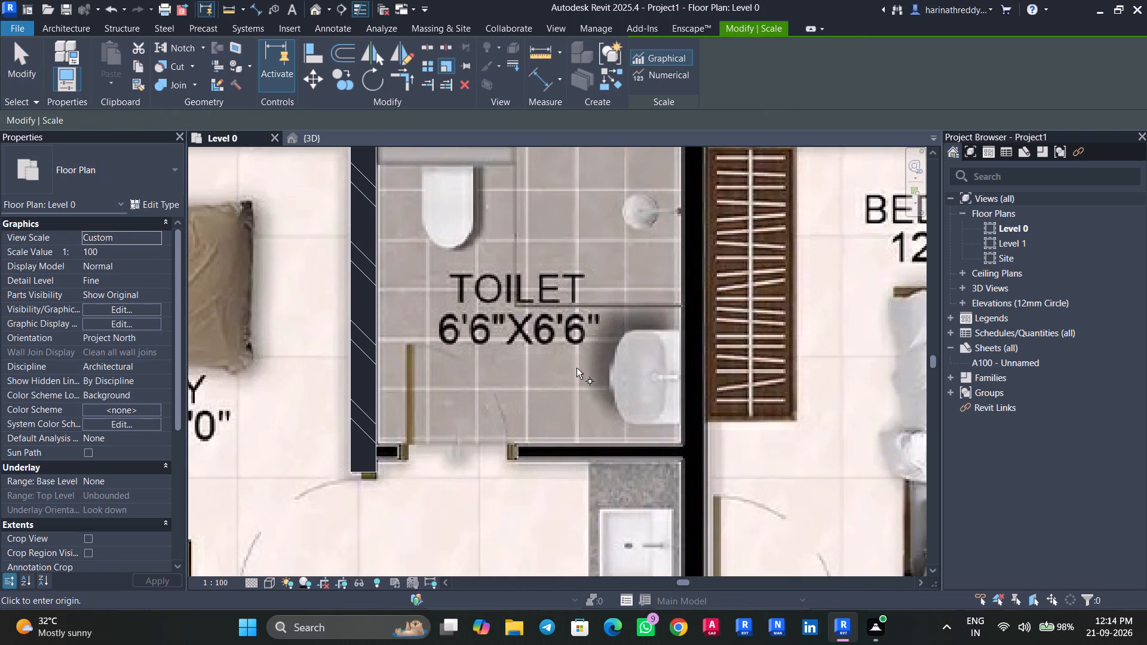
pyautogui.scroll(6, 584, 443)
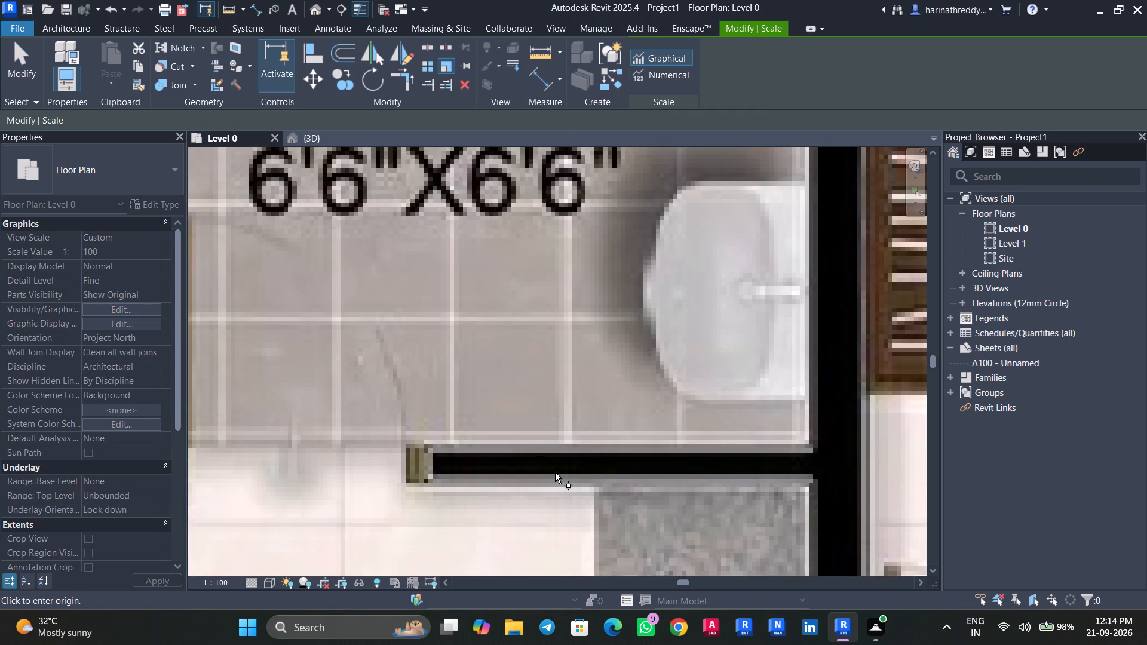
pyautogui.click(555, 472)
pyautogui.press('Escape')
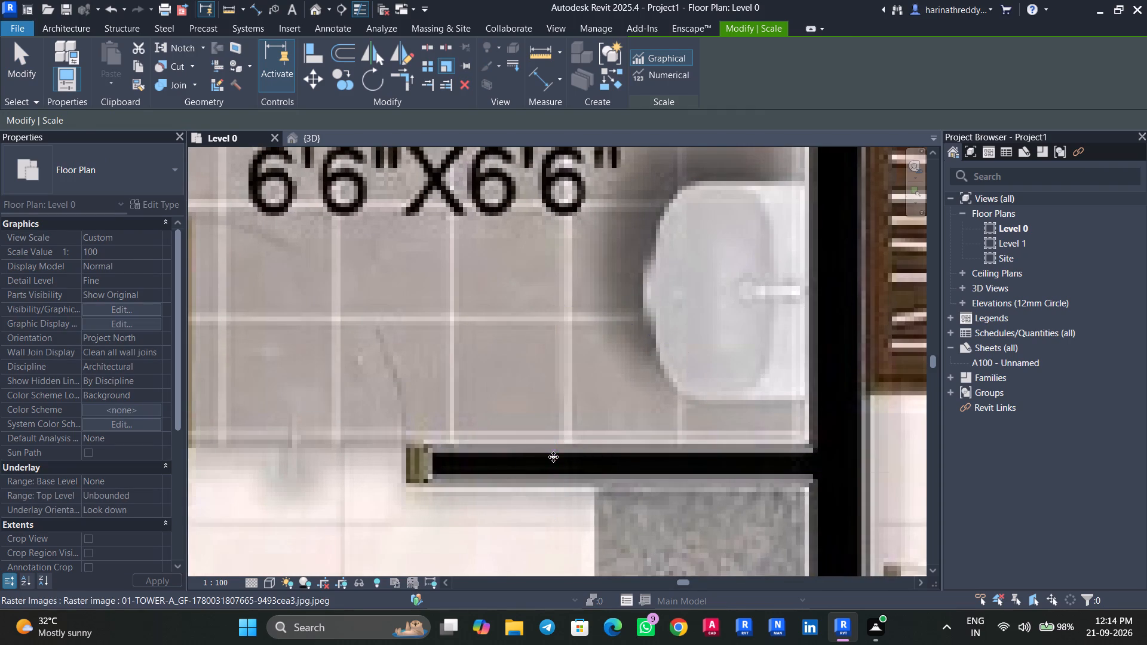
# Draw a horizontal W2 wall about 6.7 ft long along the Toilet's door side, from the Study-side wall to the Bedroom 01-side wall.
pyautogui.scroll(-4, 526, 420)
pyautogui.moveTo(526, 420); pyautogui.dragTo(631, 413, button='middle')
pyautogui.scroll(1, 631, 413)
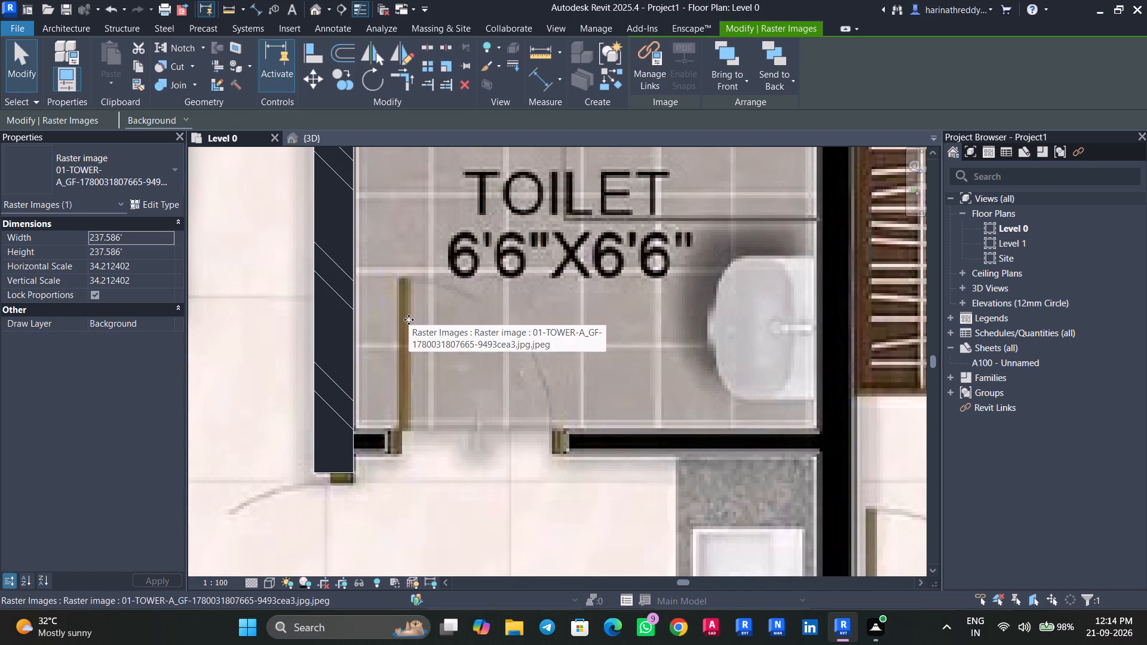
pyautogui.write('WA')
pyautogui.click(162, 189)
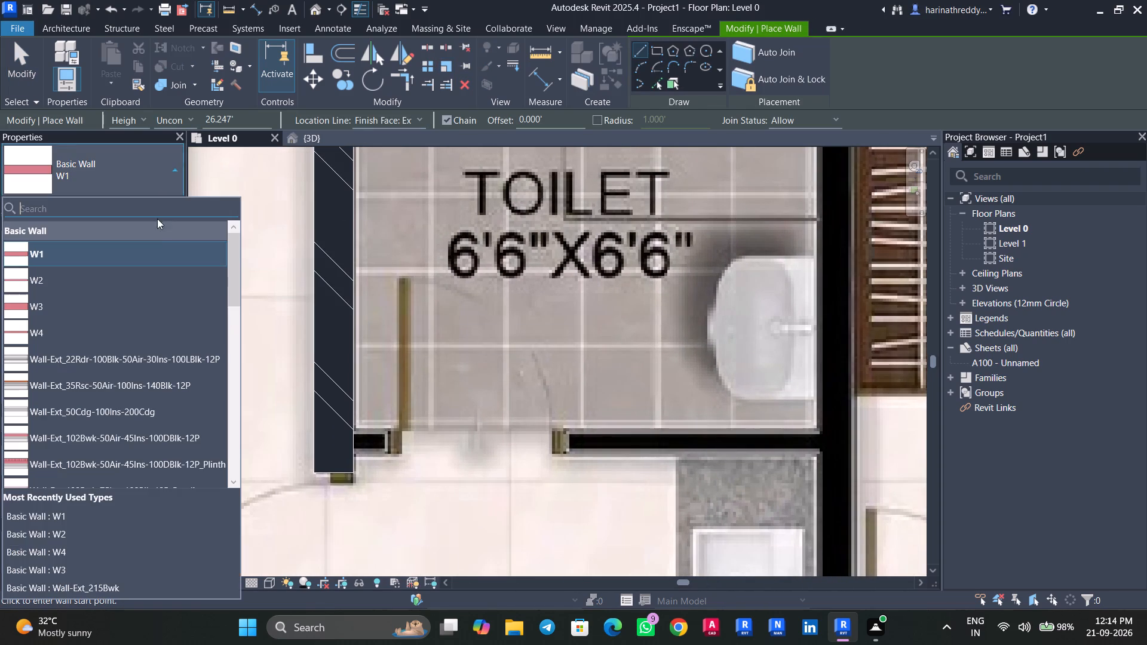
pyautogui.click(157, 277)
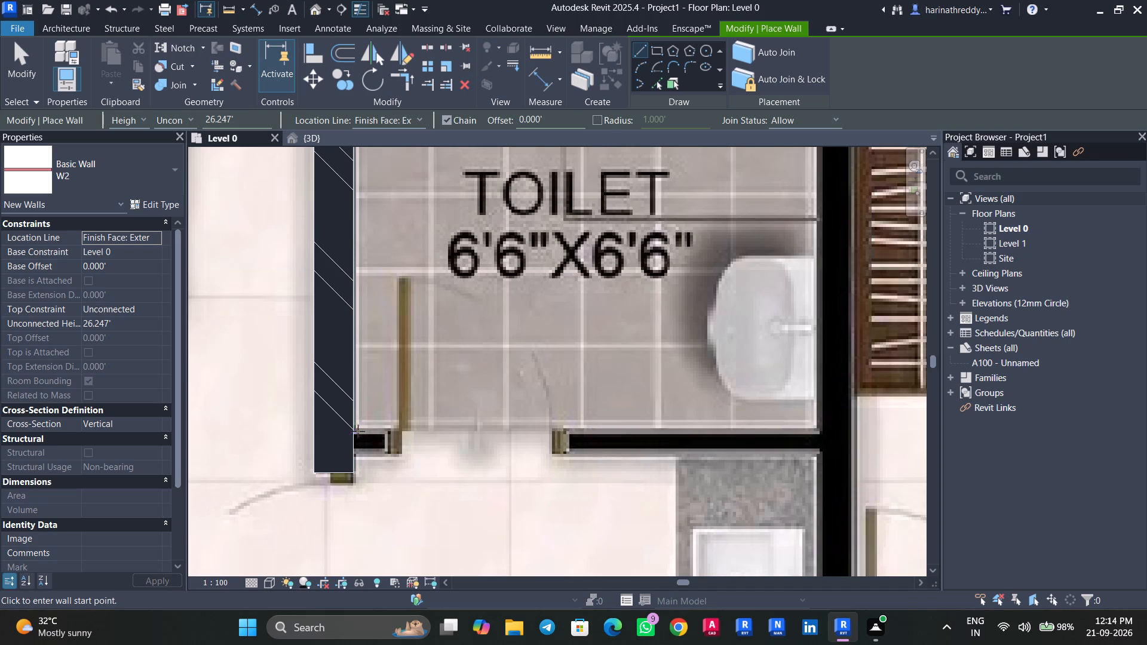
pyautogui.click(357, 434)
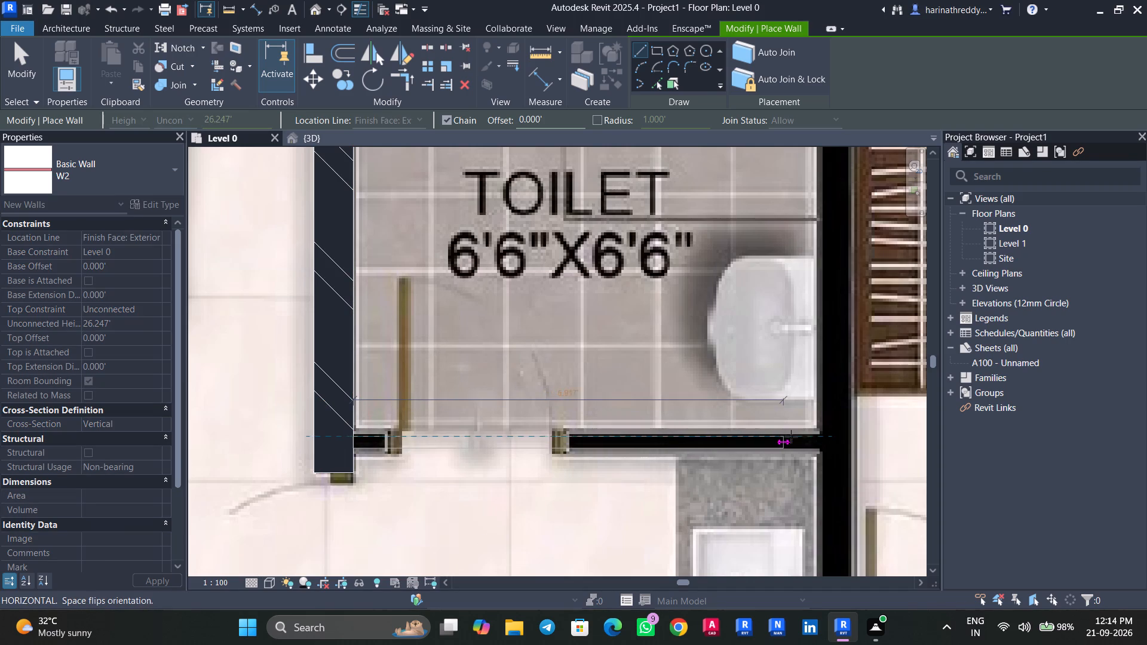
pyautogui.click(820, 435)
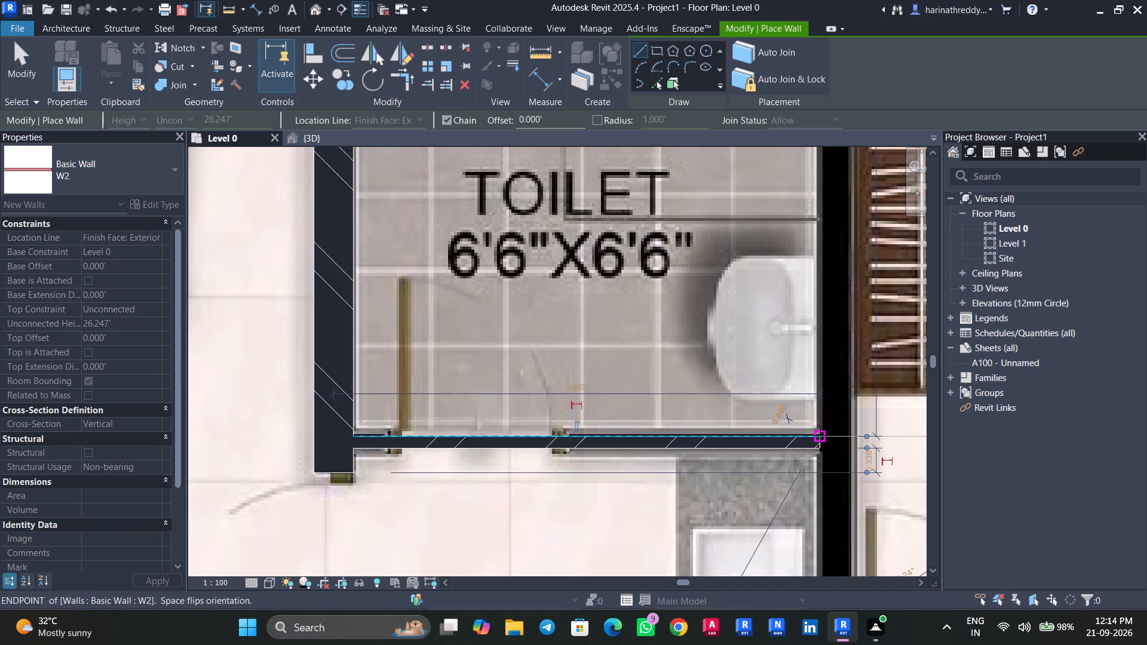
pyautogui.press('Escape')
pyautogui.press('Escape')
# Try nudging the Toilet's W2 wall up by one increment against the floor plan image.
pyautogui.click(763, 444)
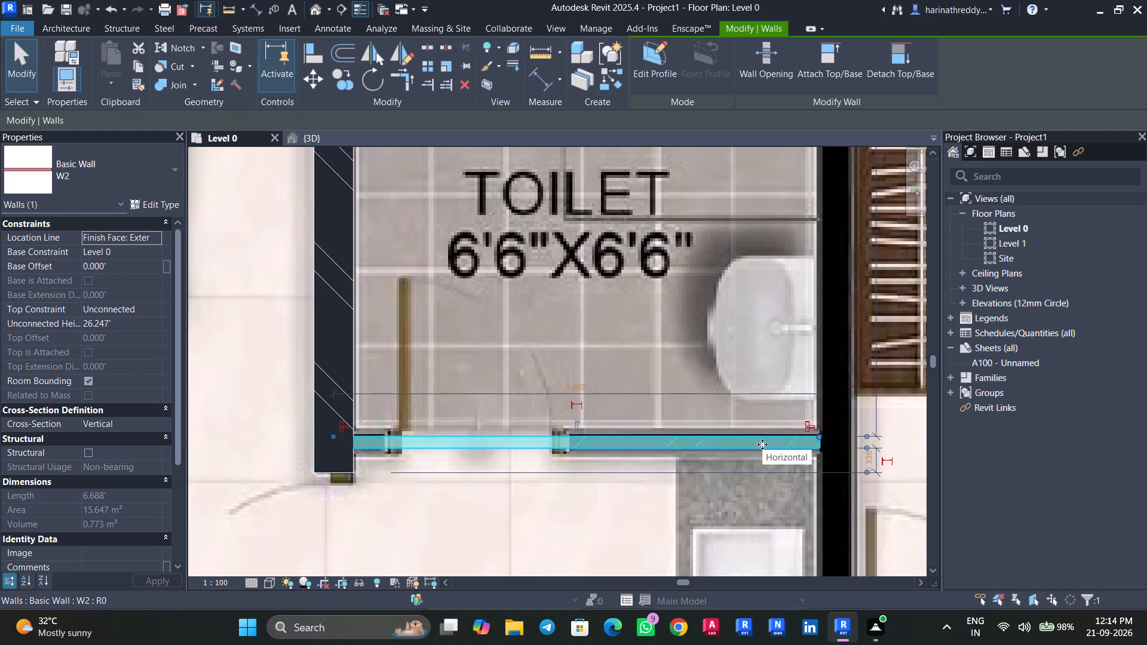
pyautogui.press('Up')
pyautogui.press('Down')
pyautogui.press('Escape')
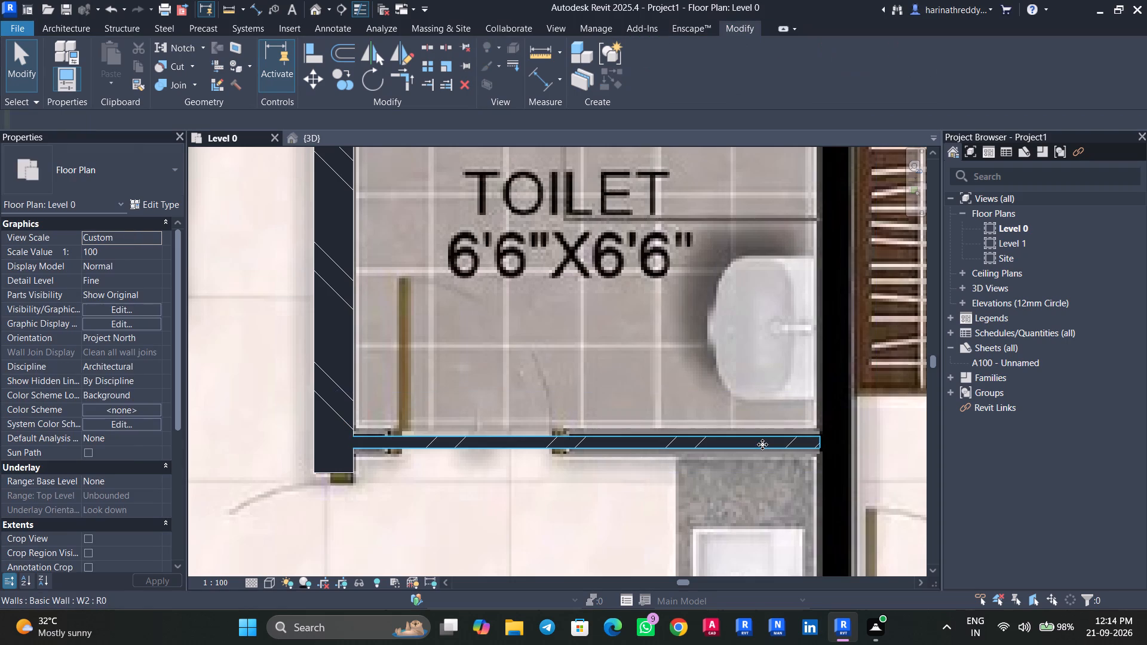
# Draw a vertical W1 wall about 10.3 ft long between the Toilet and Bedroom 01, from the upper outer wall to the Living & Dining wall.
pyautogui.scroll(-4, 763, 444)
pyautogui.moveTo(768, 438); pyautogui.dragTo(664, 448, button='middle')
pyautogui.scroll(-1, 768, 438)
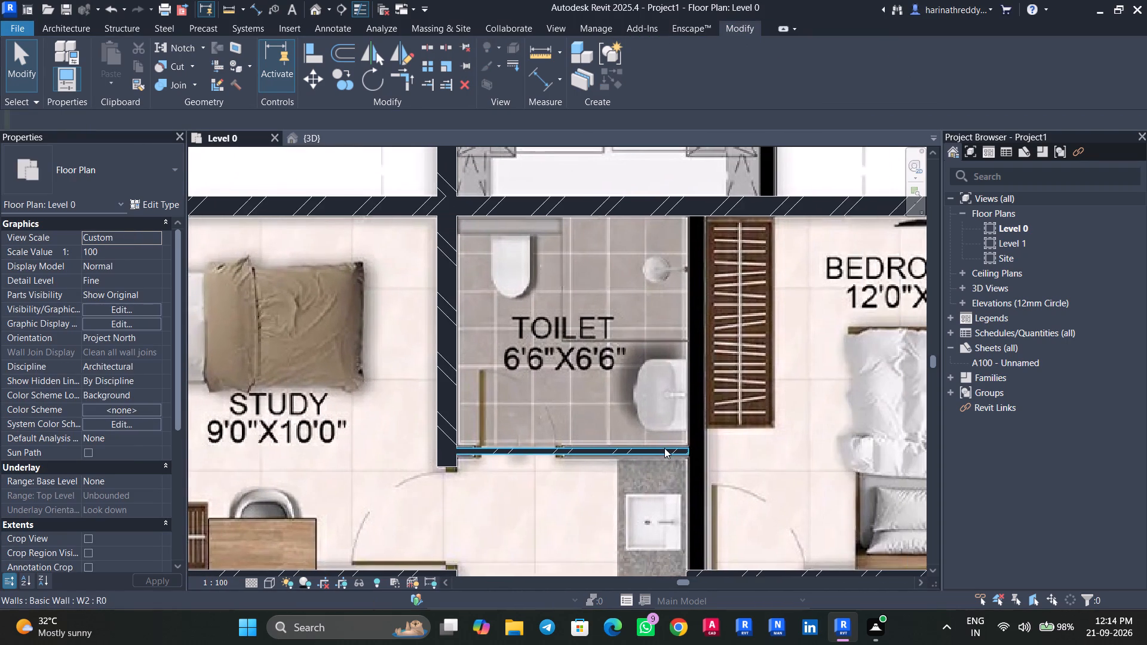
pyautogui.write('WA')
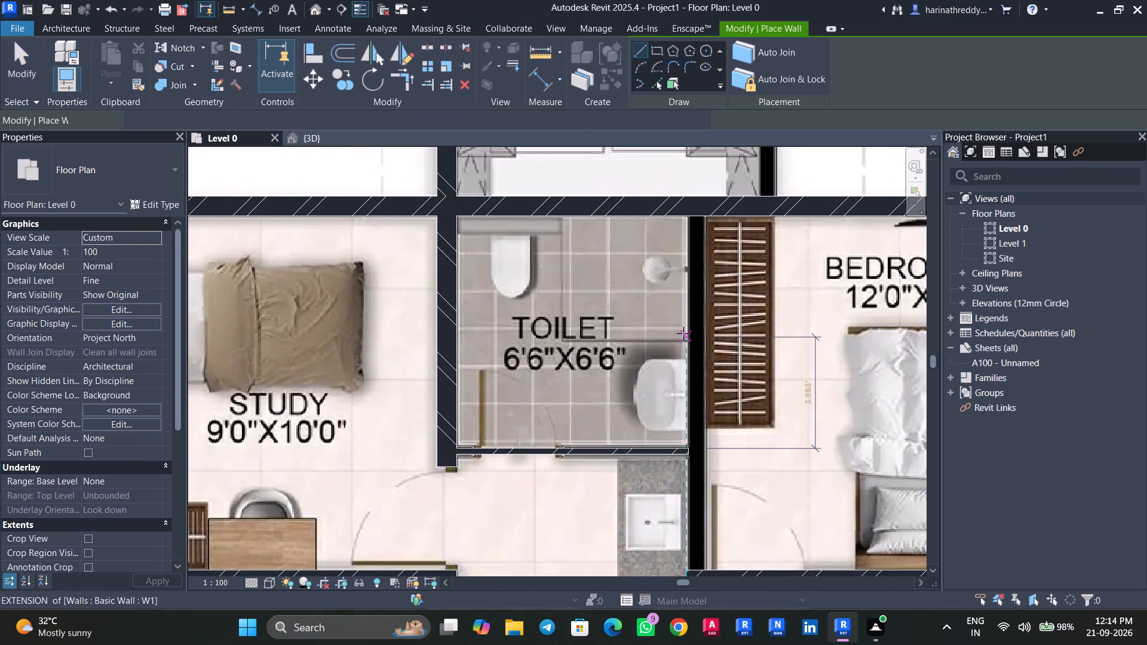
pyautogui.scroll(5, 706, 217)
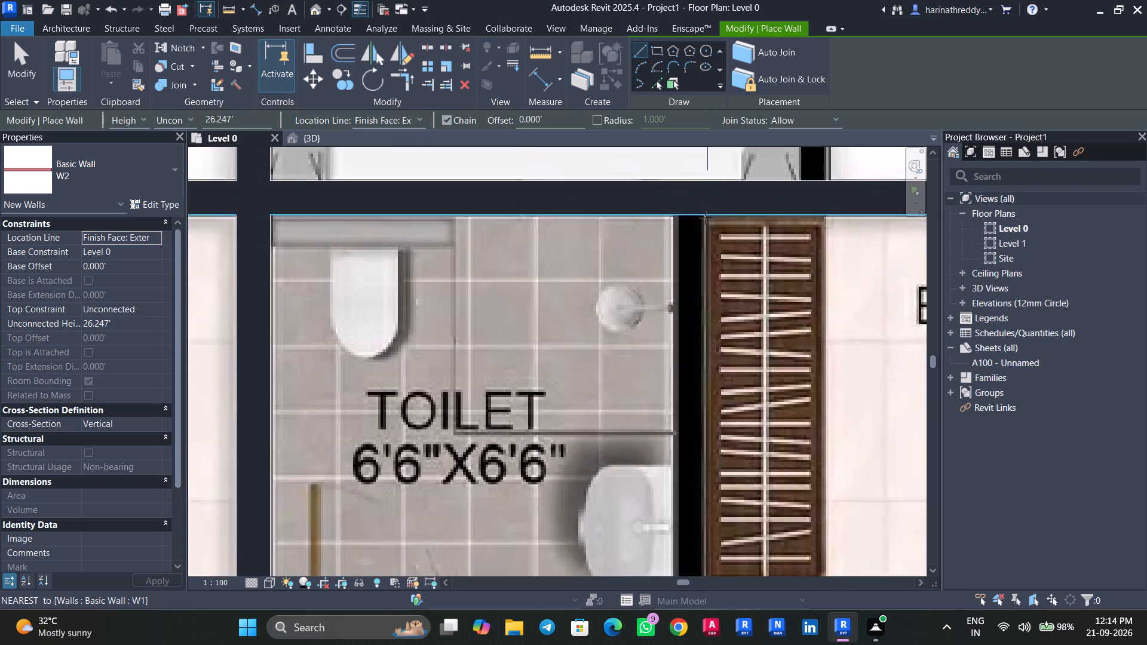
pyautogui.click(136, 167)
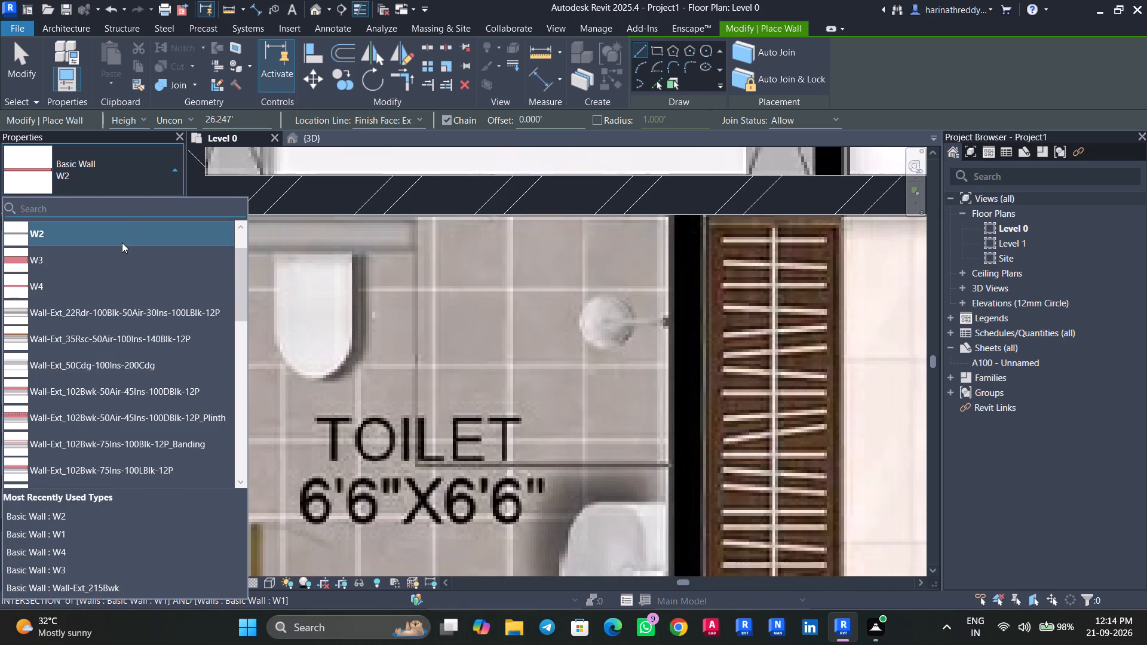
pyautogui.scroll(4, 122, 242)
pyautogui.click(122, 242)
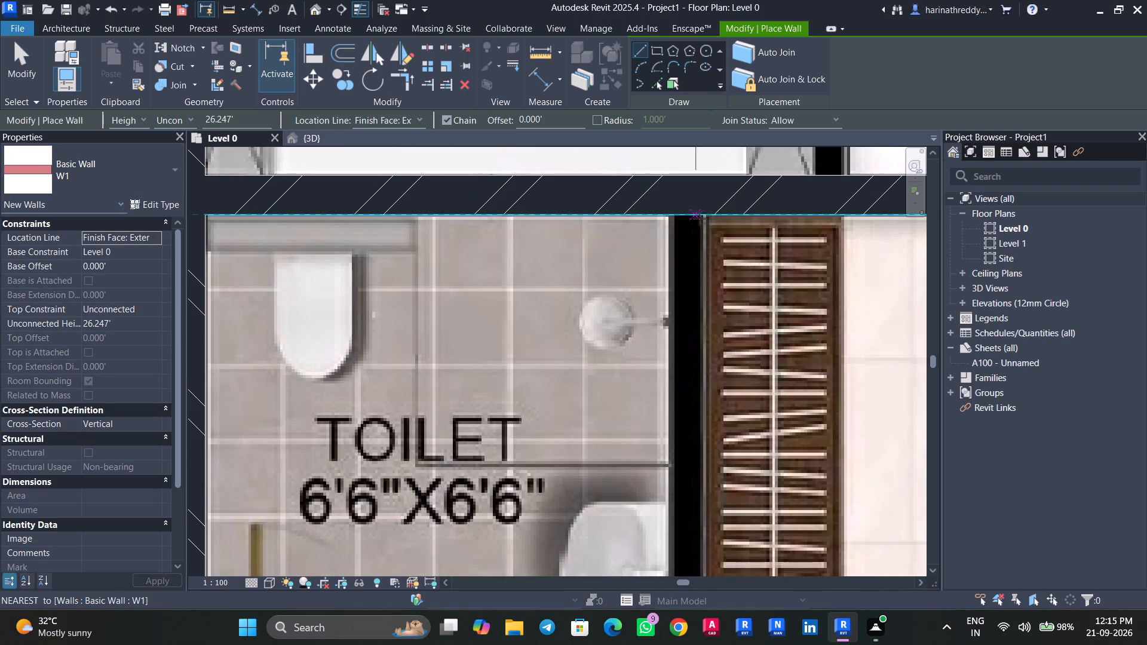
pyautogui.click(702, 216)
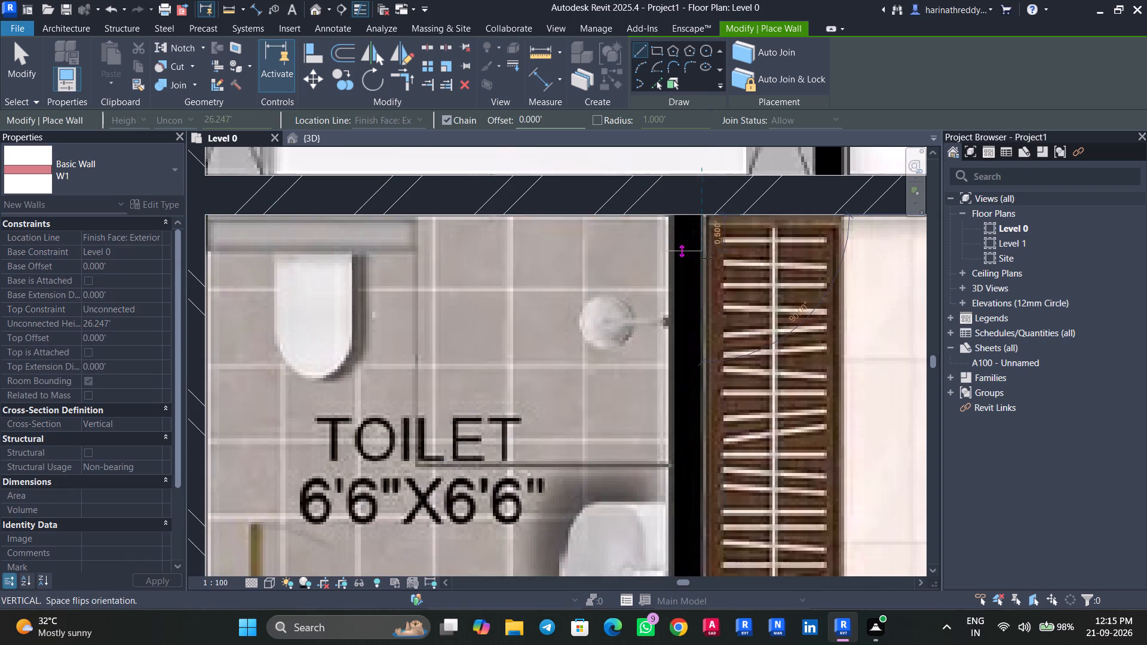
pyautogui.scroll(-4, 713, 294)
pyautogui.moveTo(711, 298); pyautogui.dragTo(652, 211, button='middle')
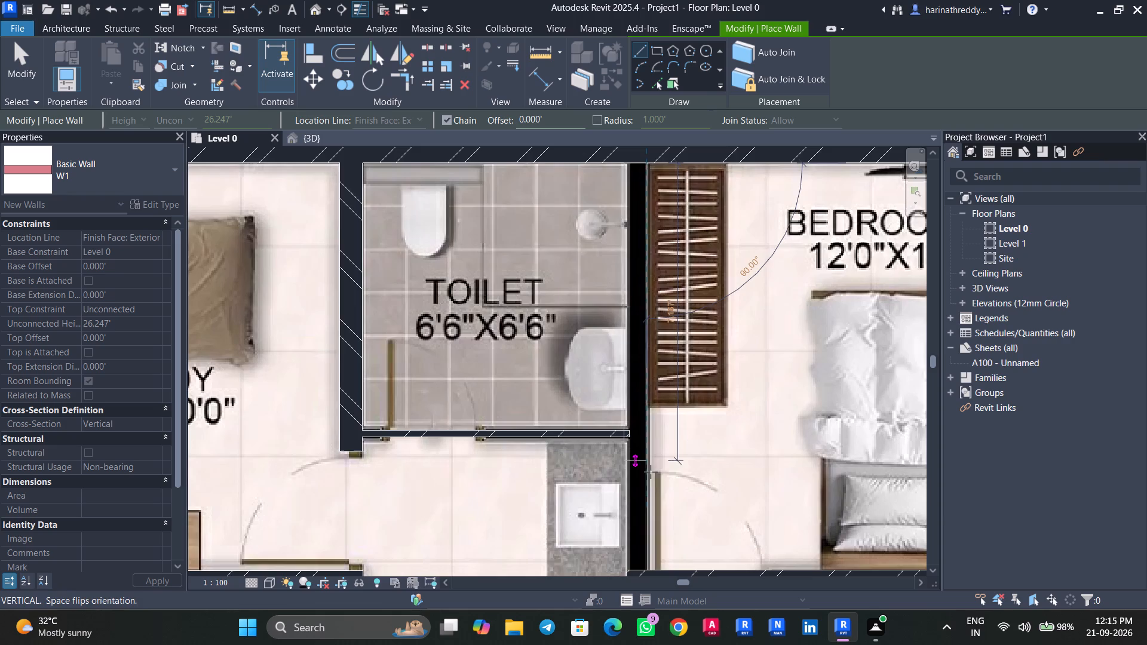
pyautogui.scroll(-3, 649, 486)
pyautogui.moveTo(646, 490); pyautogui.dragTo(621, 383, button='middle')
pyautogui.scroll(7, 617, 433)
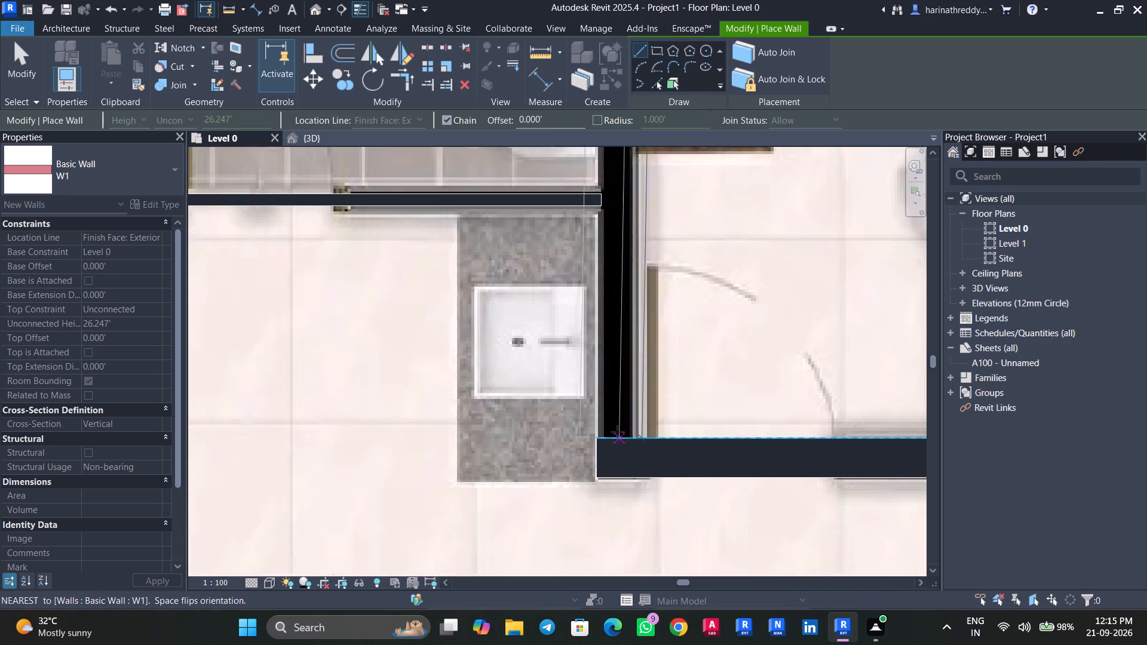
pyautogui.click(627, 435)
pyautogui.press('Escape')
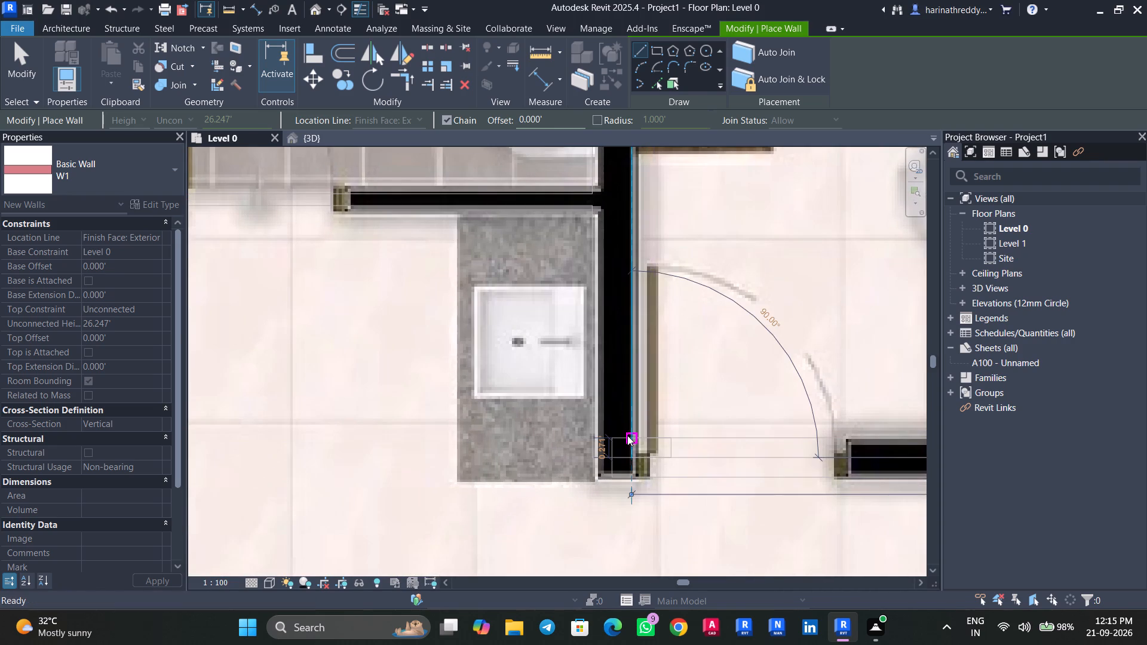
pyautogui.press('Escape')
# Nudge the wall between the Toilet and Bedroom 01 two increments toward the bedroom to match the floor plan image.
pyautogui.click(614, 403)
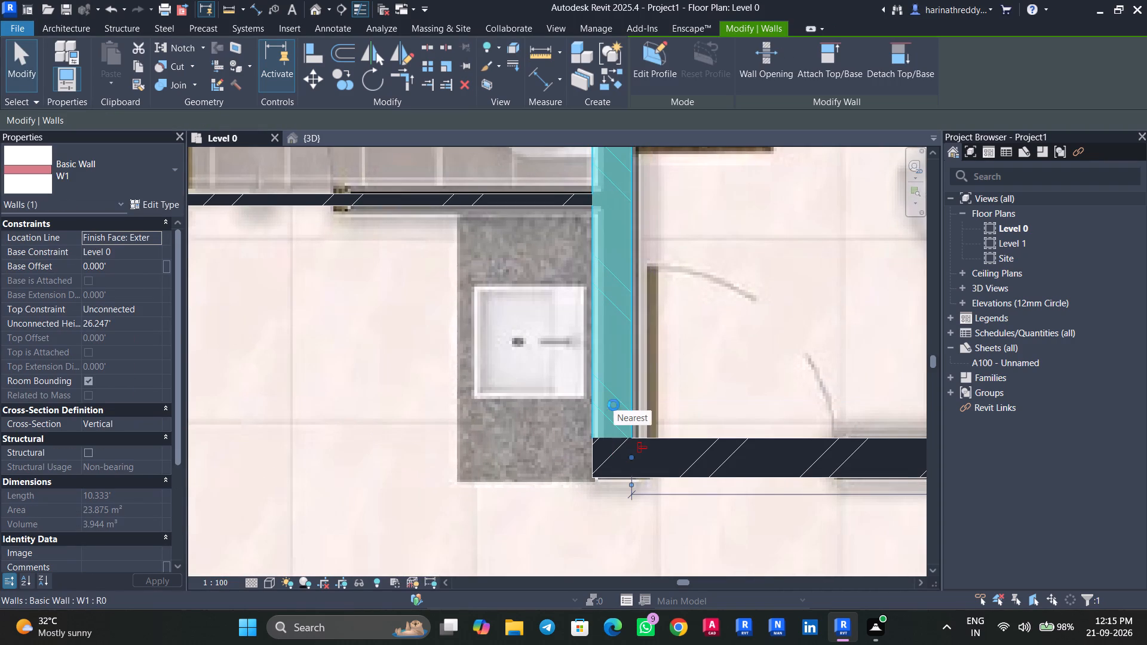
pyautogui.press('Right')
pyautogui.press('Right')
pyautogui.press('Escape')
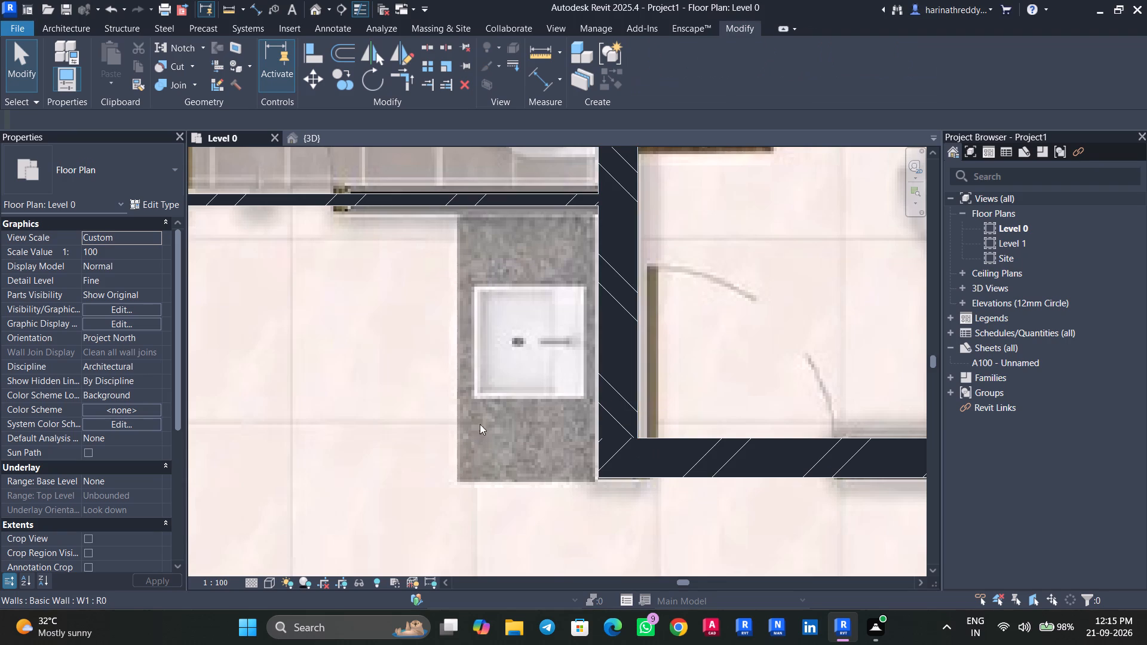
# Draw a vertical W1 wall about 35.9 ft long along apartment 8's corridor side, from the Study's upper outer corner to the M.Bedroom's lower corner.
pyautogui.scroll(-9, 504, 381)
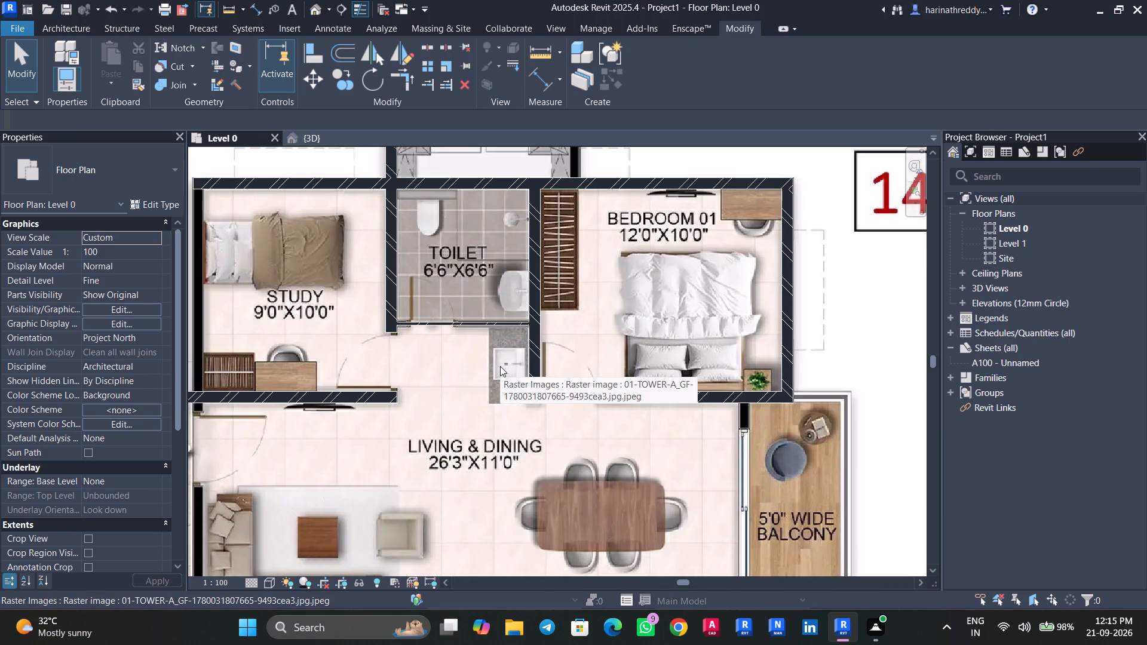
pyautogui.scroll(-2, 501, 372)
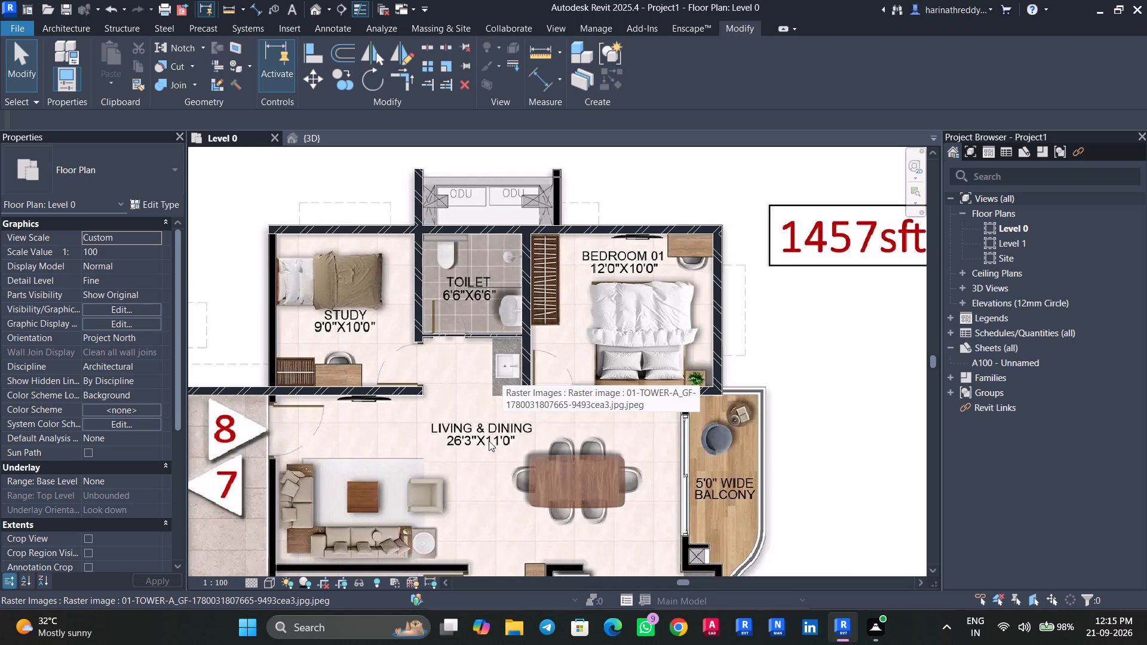
pyautogui.moveTo(375, 437); pyautogui.dragTo(614, 484, button='middle')
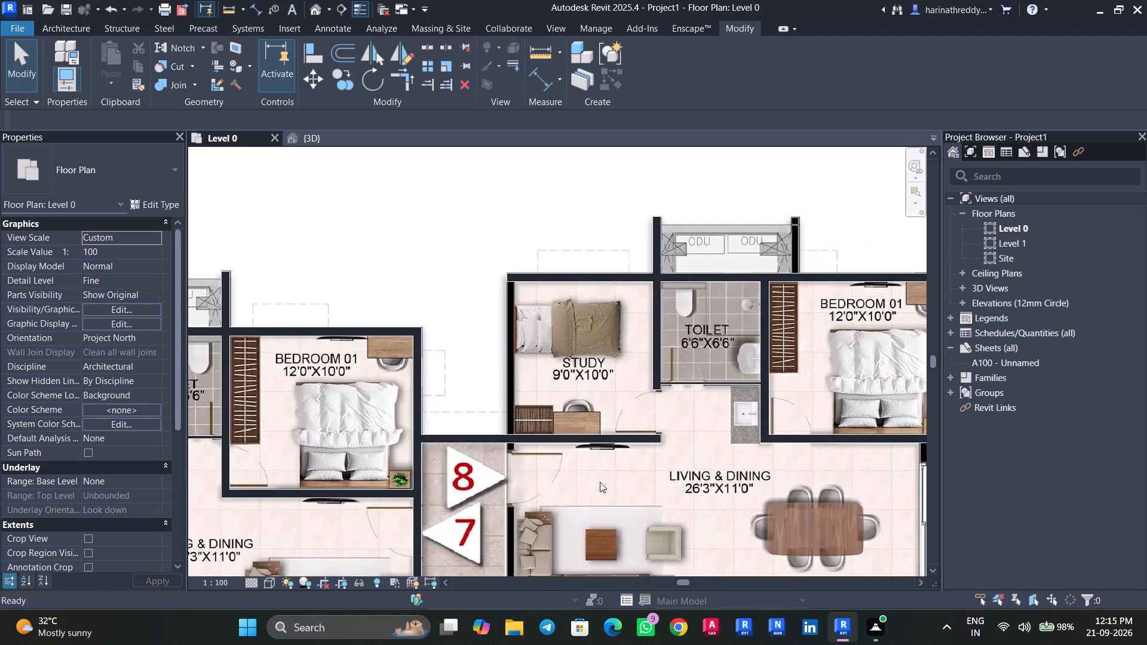
pyautogui.write('WA')
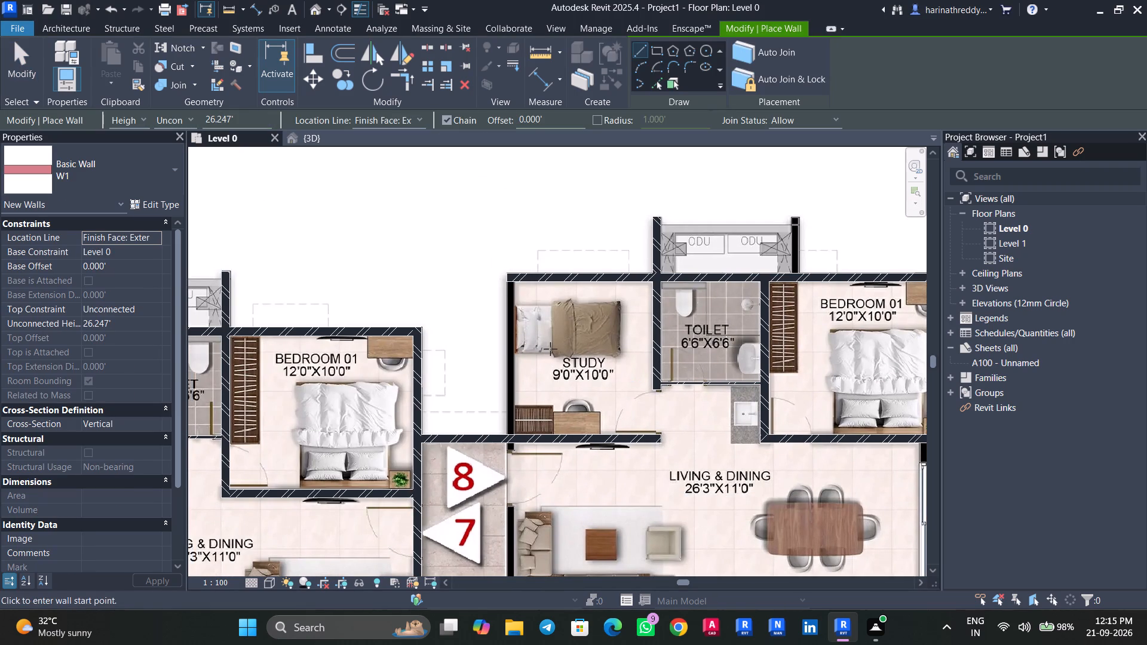
pyautogui.scroll(9, 520, 311)
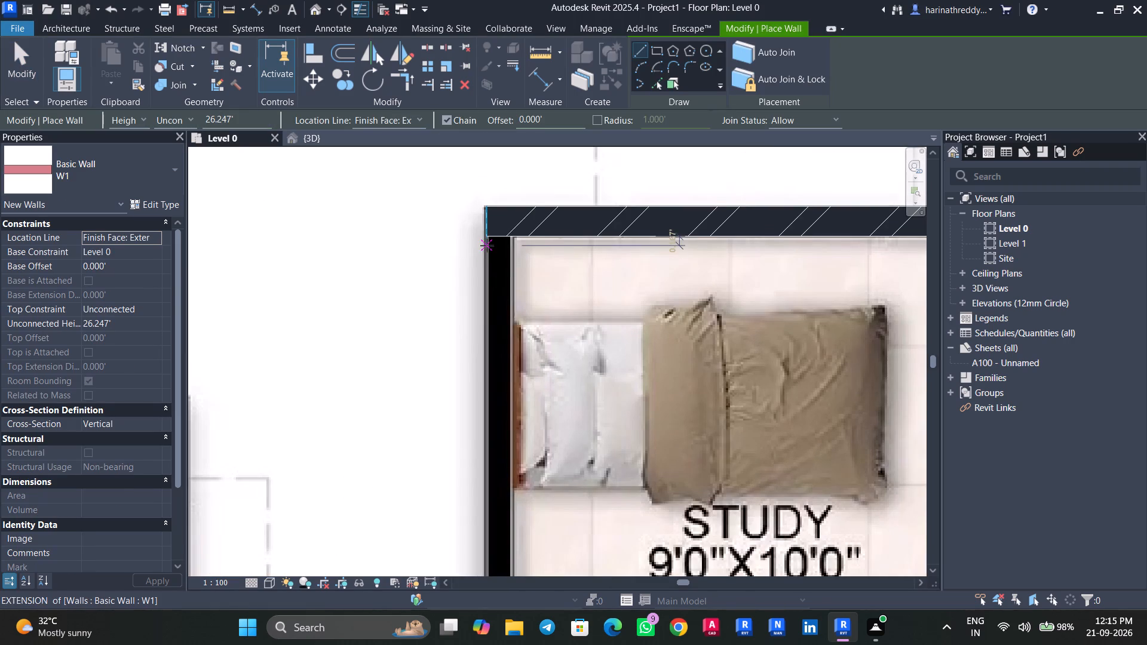
pyautogui.click(487, 238)
pyautogui.press('space')
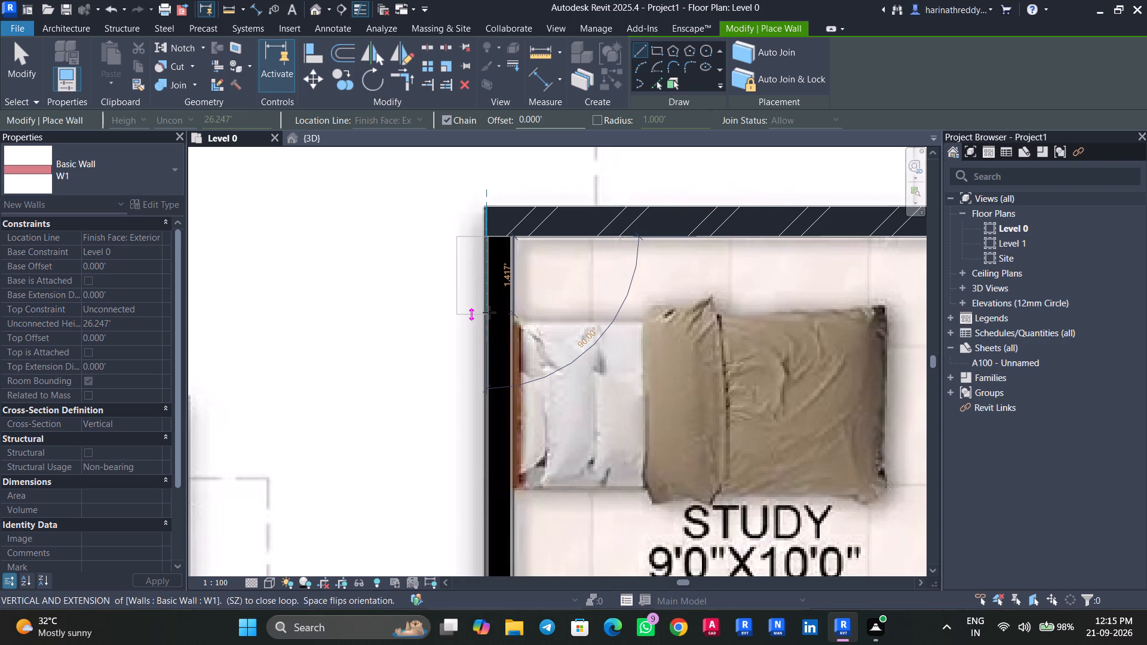
pyautogui.scroll(-6, 489, 312)
pyautogui.moveTo(489, 312); pyautogui.dragTo(482, 275, button='middle')
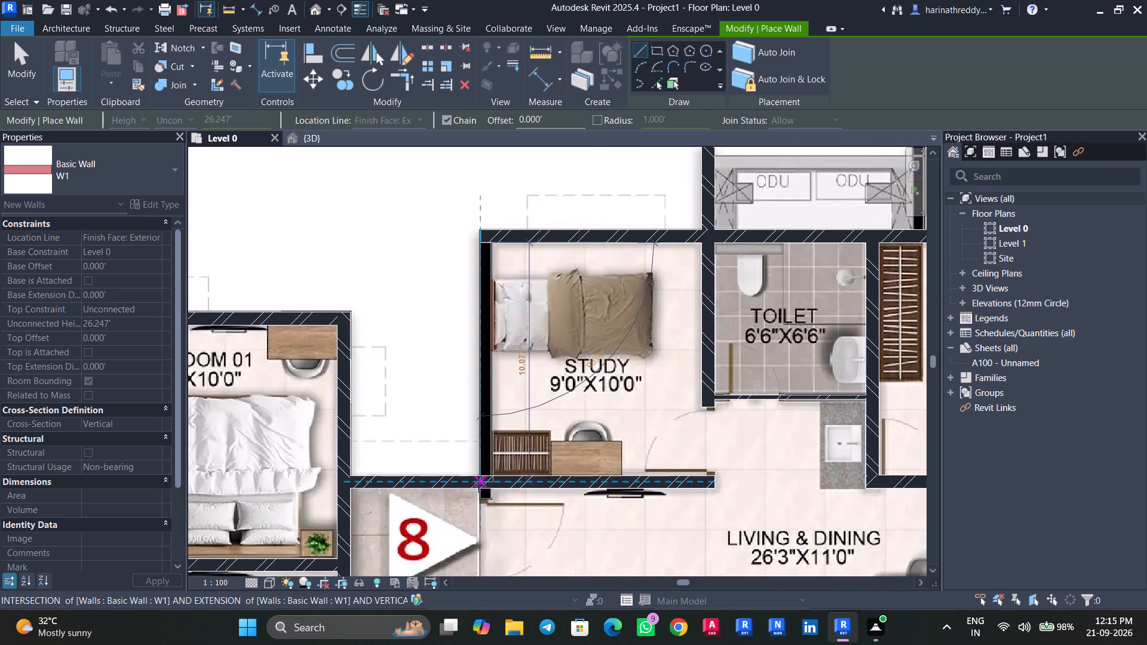
pyautogui.scroll(4, 479, 486)
pyautogui.moveTo(479, 486); pyautogui.dragTo(469, 321, button='middle')
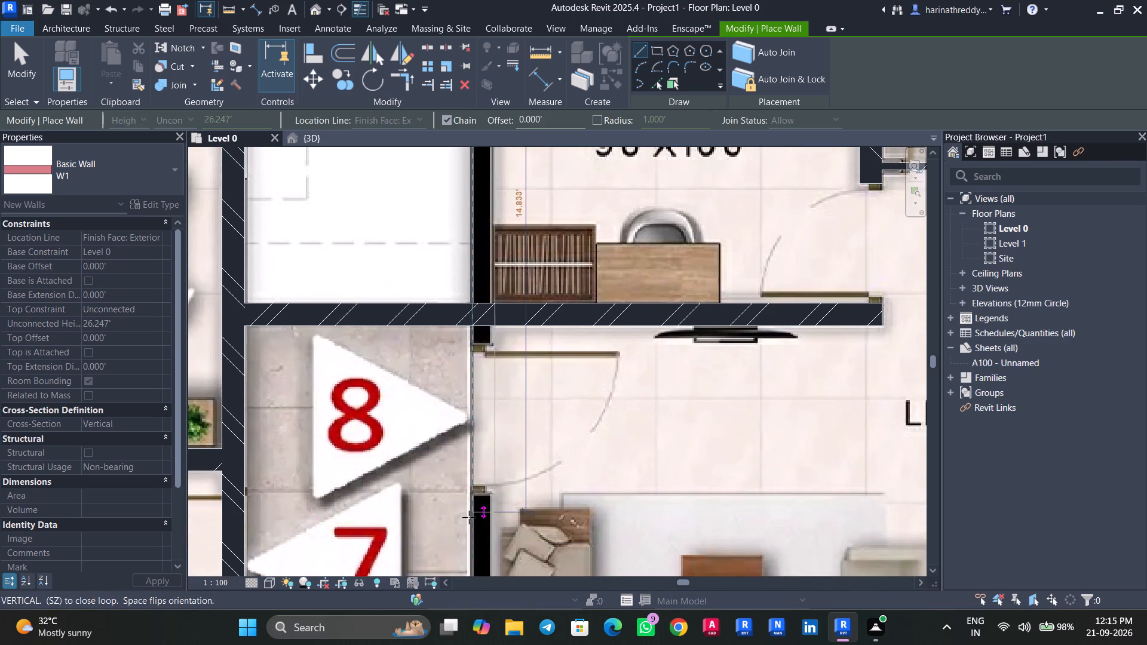
pyautogui.scroll(-4, 468, 520)
pyautogui.moveTo(467, 520); pyautogui.dragTo(469, 337, button='middle')
pyautogui.scroll(1, 465, 472)
pyautogui.scroll(-1, 465, 472)
pyautogui.moveTo(465, 472); pyautogui.dragTo(465, 471, button='middle')
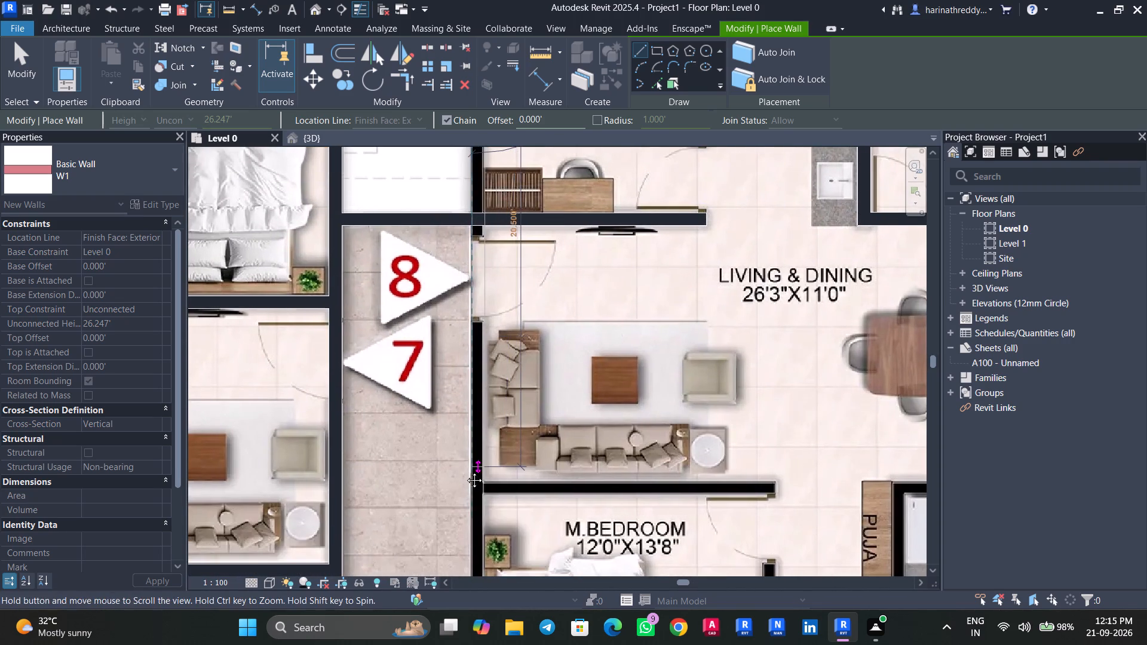
pyautogui.moveTo(465, 471); pyautogui.dragTo(462, 283, button='middle')
pyautogui.scroll(1, 462, 284)
pyautogui.scroll(-2, 456, 394)
pyautogui.moveTo(458, 404); pyautogui.dragTo(456, 229, button='middle')
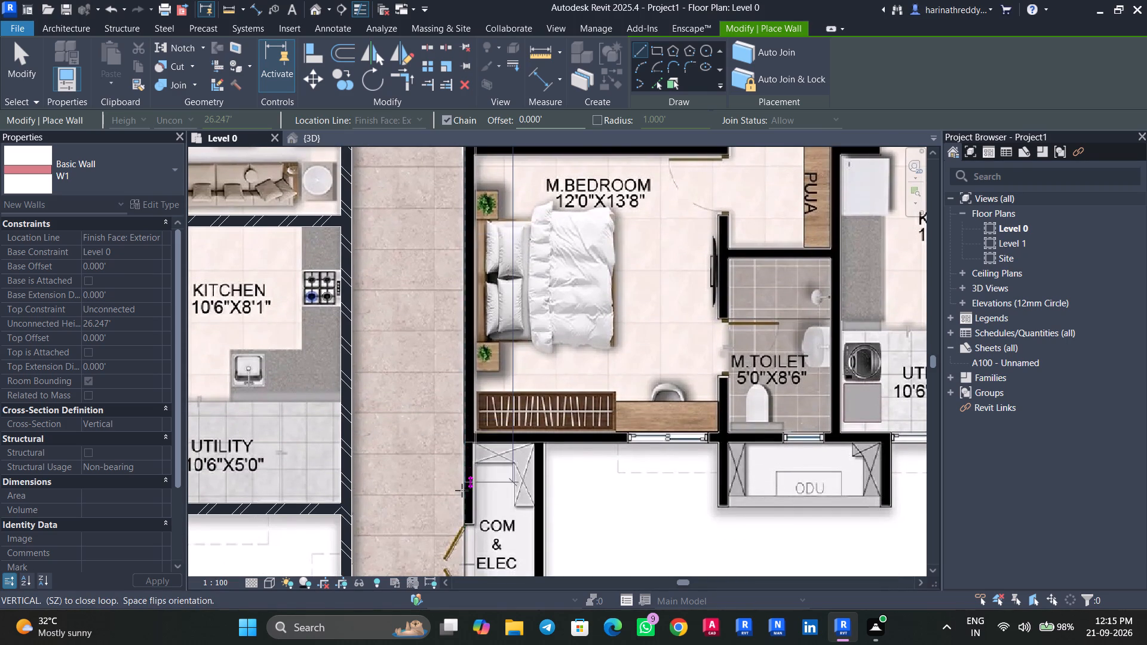
pyautogui.scroll(8, 467, 443)
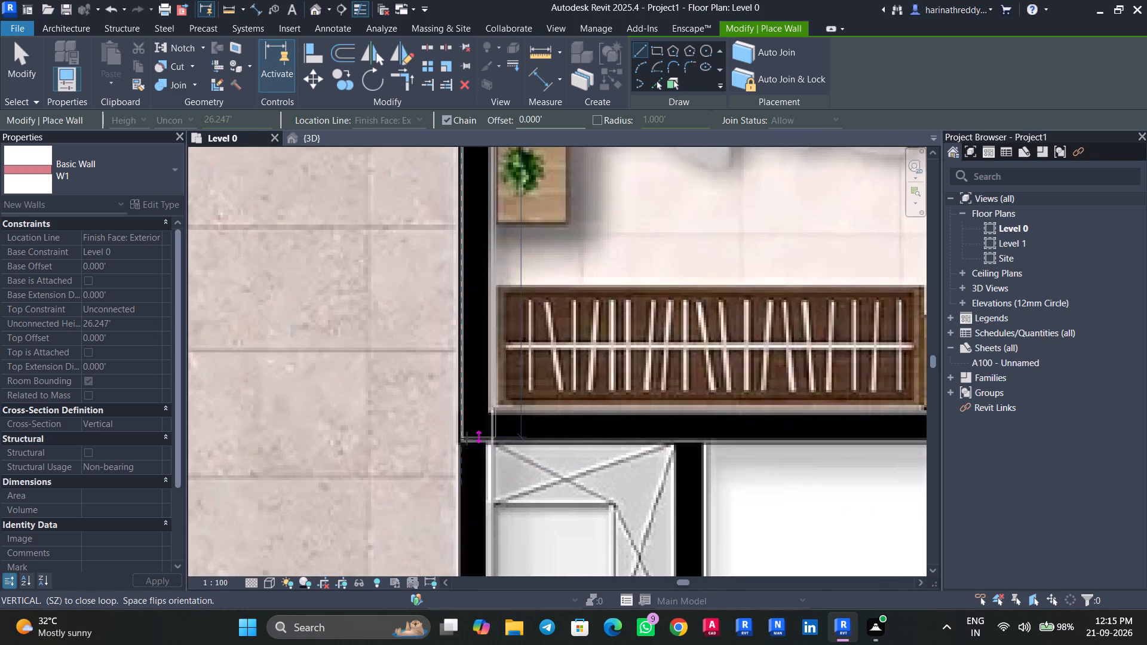
pyautogui.click(462, 443)
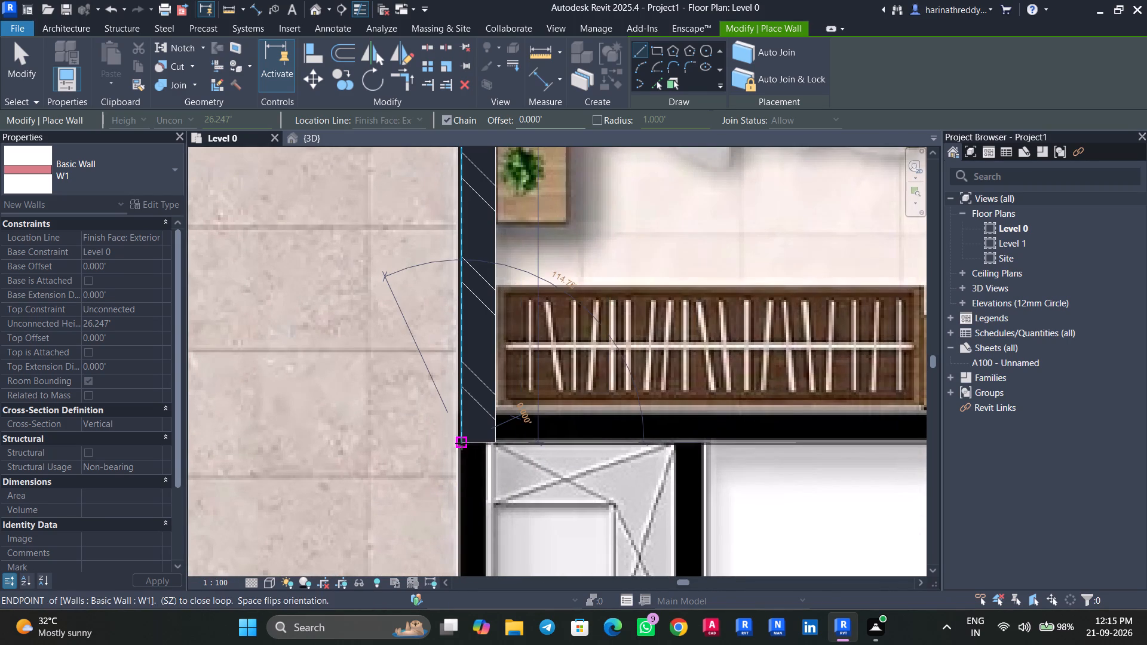
pyautogui.press('Escape')
pyautogui.press('Escape')
# Nudge apartment 8's corridor-side W1 wall one increment toward the corridor to match the floor plan image.
pyautogui.click(469, 392)
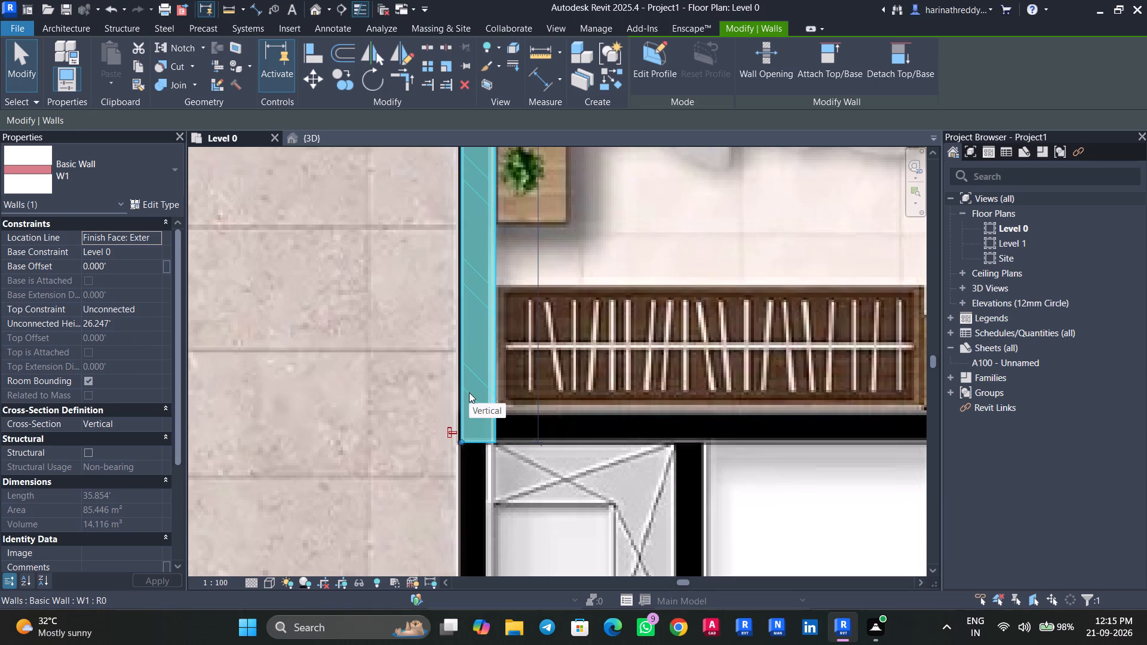
pyautogui.press('Left')
pyautogui.press('Escape')
# Draw a horizontal W1 wall along the lower side of M.Bedroom, M.Toilet and Utility, from the corridor-side wall to the Utility's outer corner.
pyautogui.scroll(-8, 499, 389)
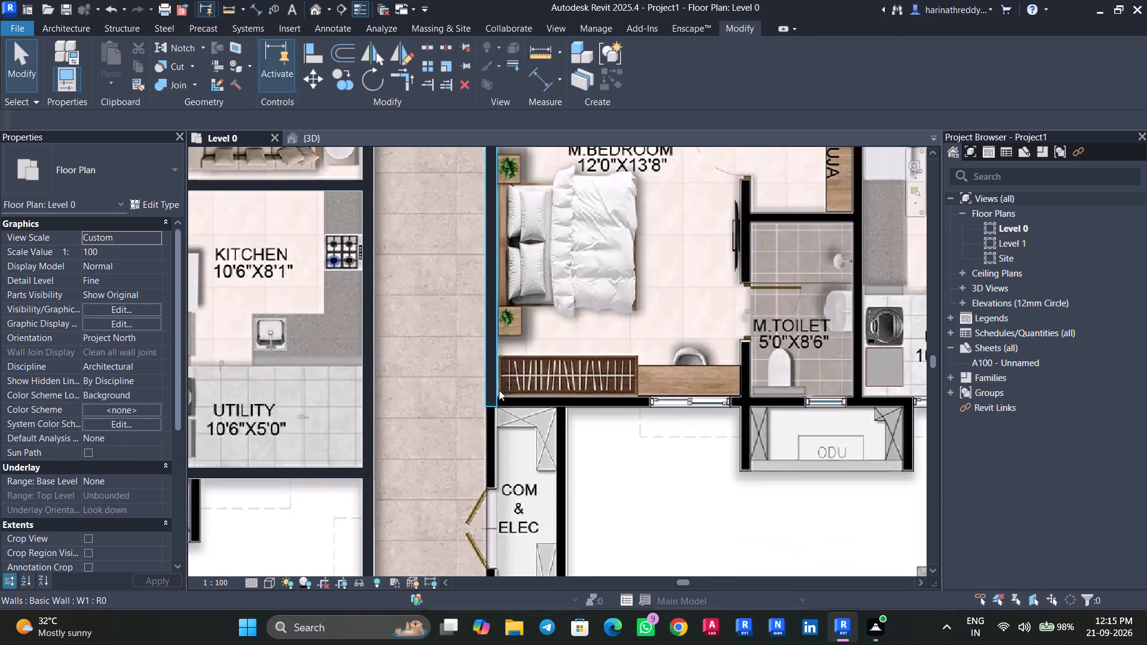
pyautogui.moveTo(499, 324); pyautogui.dragTo(496, 484, button='middle')
pyautogui.scroll(-4, 554, 385)
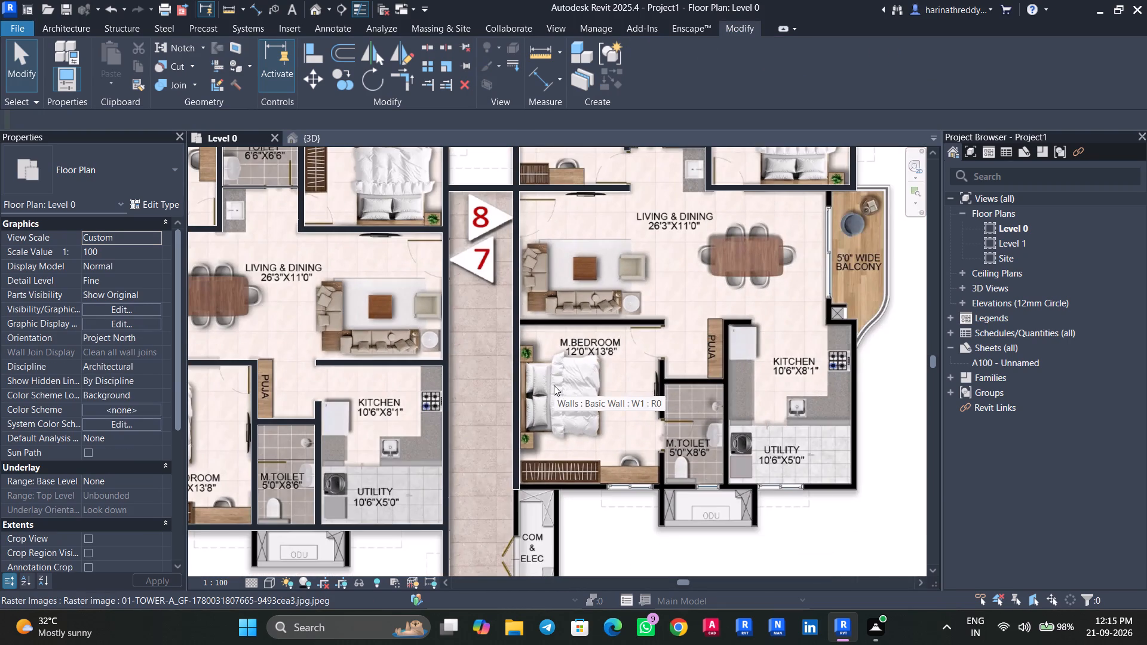
pyautogui.moveTo(712, 336); pyautogui.dragTo(662, 145, button='middle')
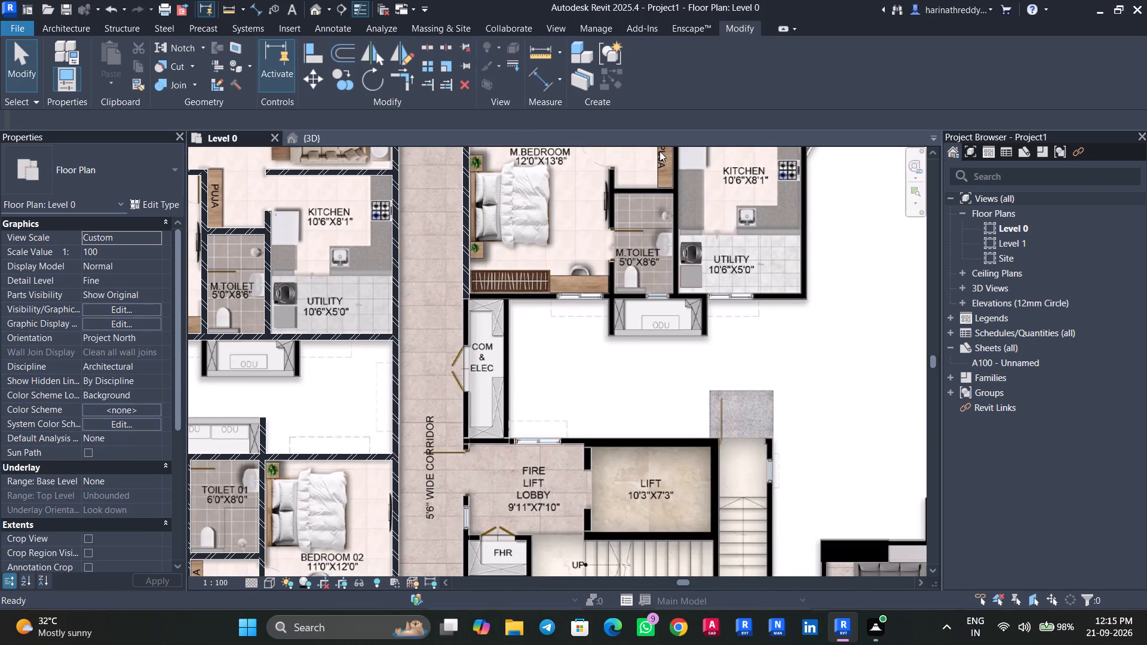
pyautogui.scroll(7, 526, 281)
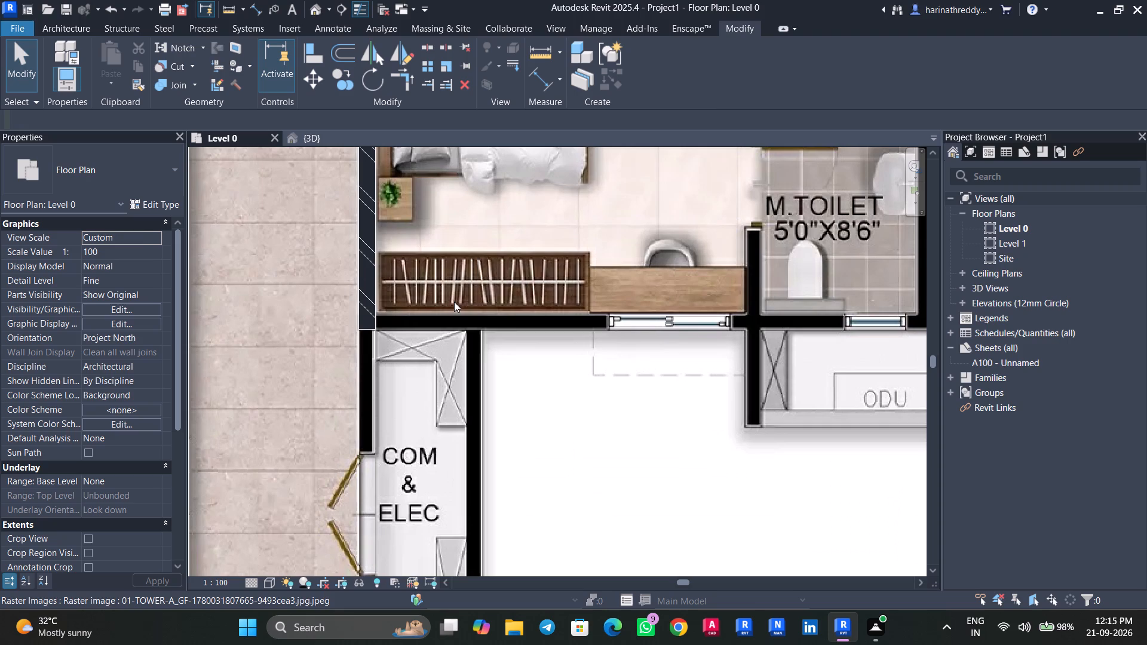
pyautogui.write('WA')
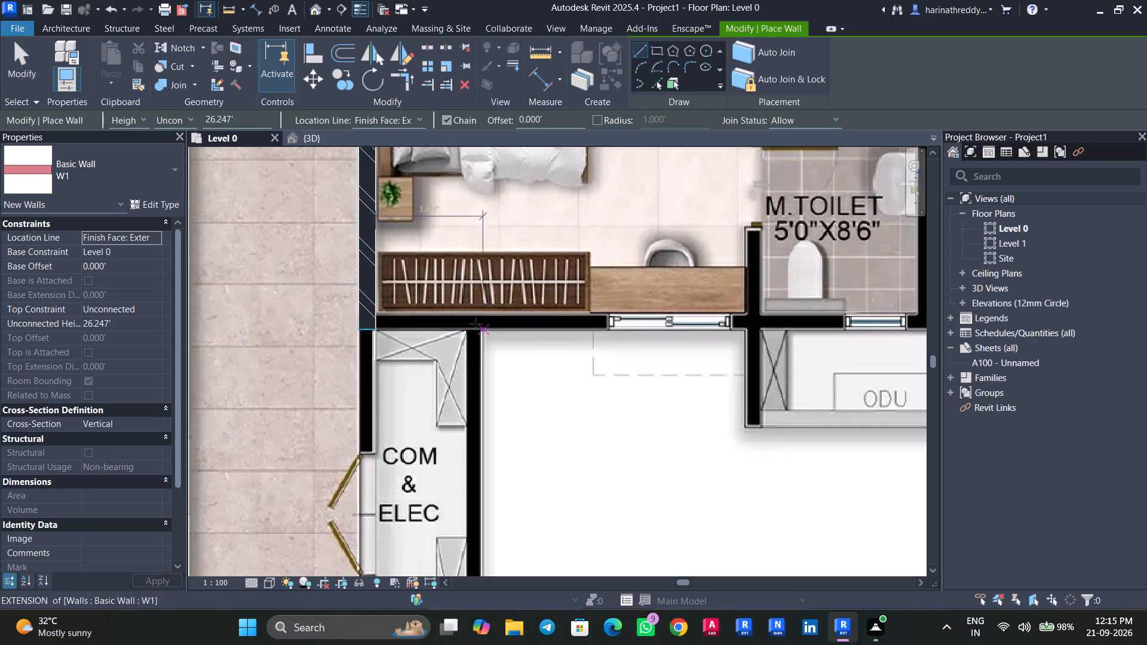
pyautogui.click(377, 314)
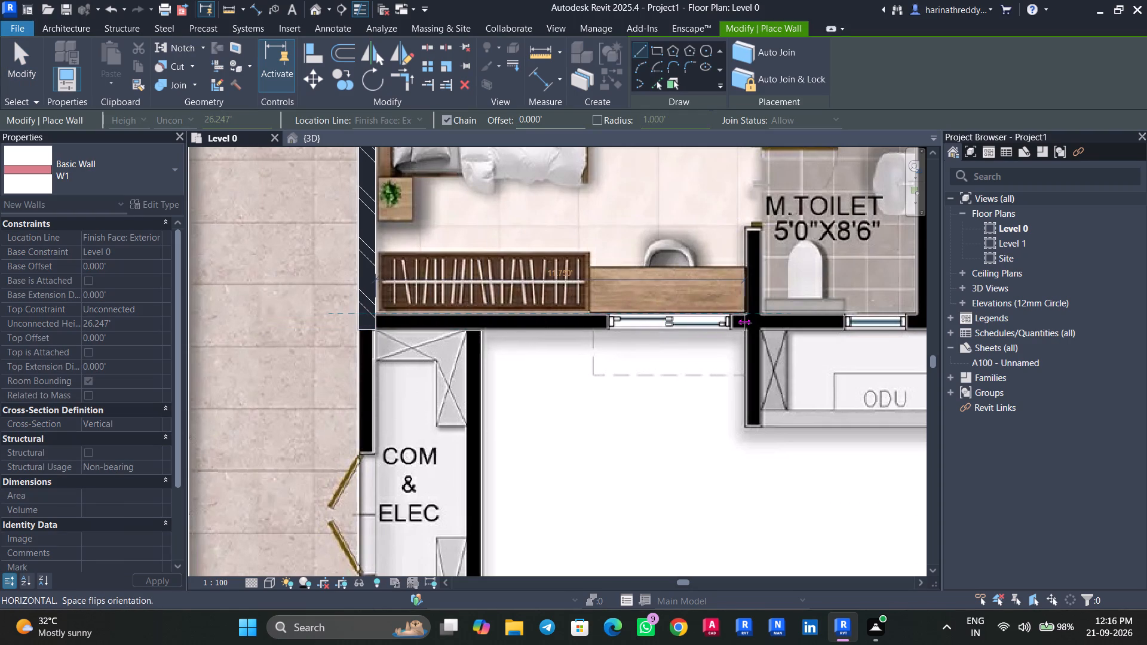
pyautogui.scroll(-3, 760, 320)
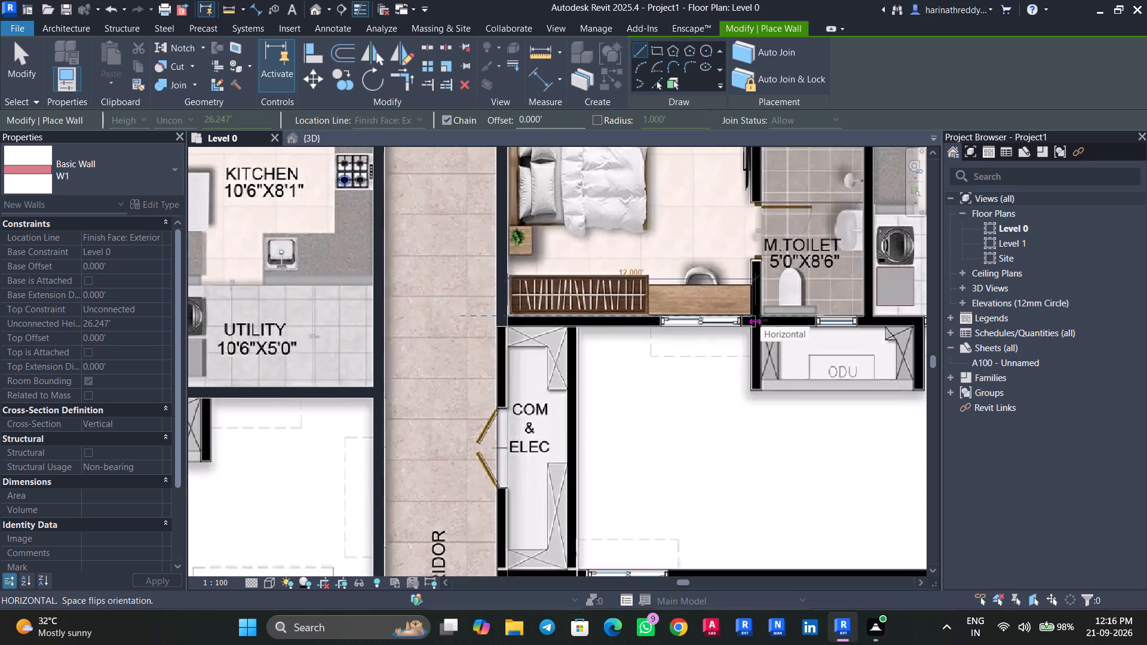
pyautogui.moveTo(760, 320); pyautogui.dragTo(645, 320, button='middle')
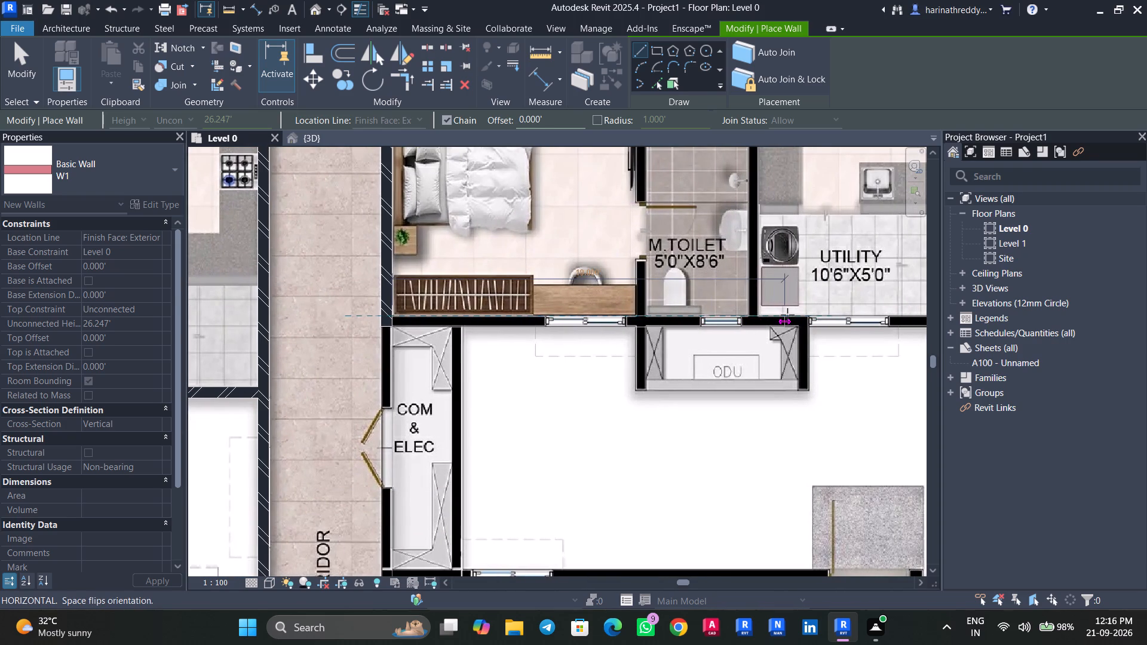
pyautogui.scroll(-1, 802, 316)
pyautogui.moveTo(802, 316); pyautogui.dragTo(602, 319, button='middle')
pyautogui.scroll(-1, 602, 319)
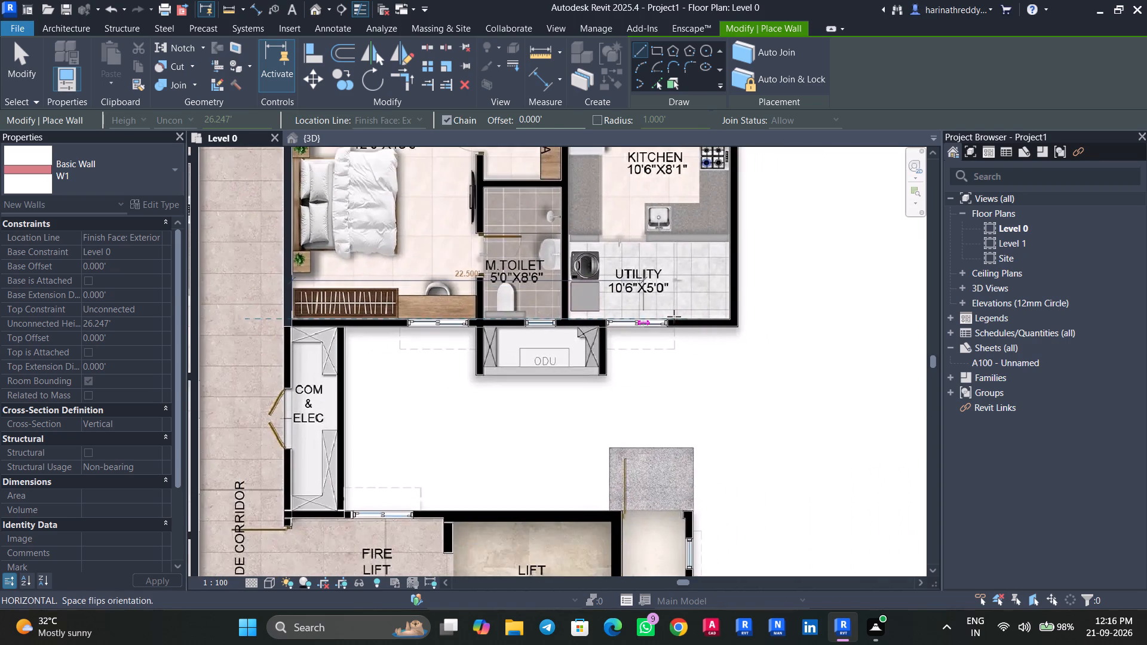
pyautogui.scroll(8, 738, 318)
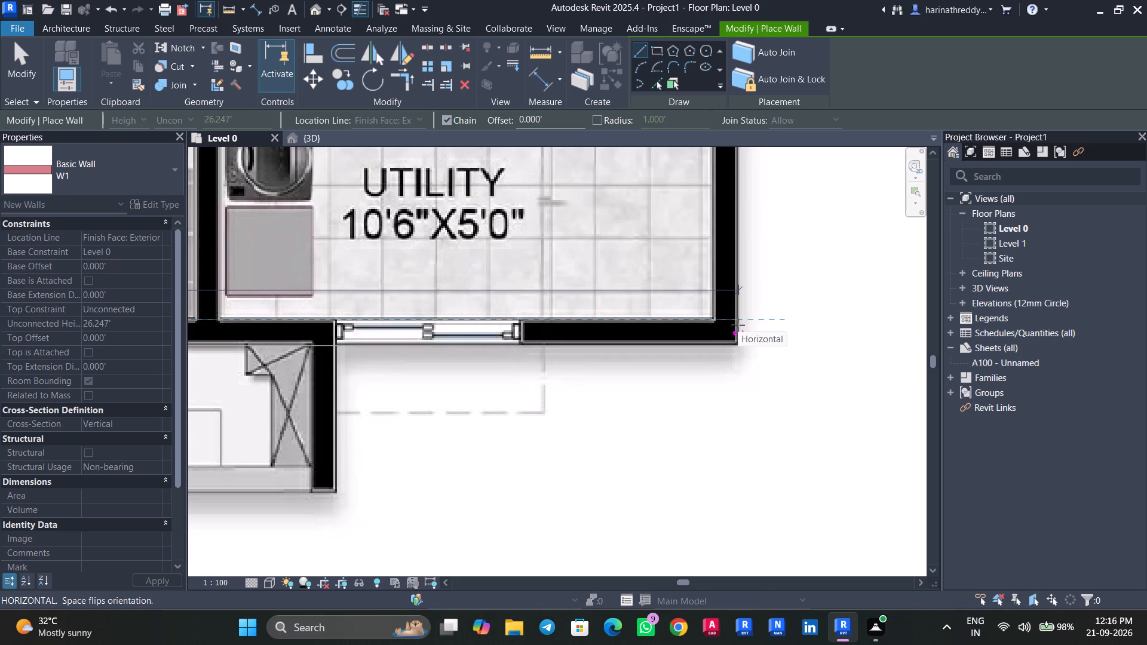
pyautogui.click(738, 325)
pyautogui.press('Escape')
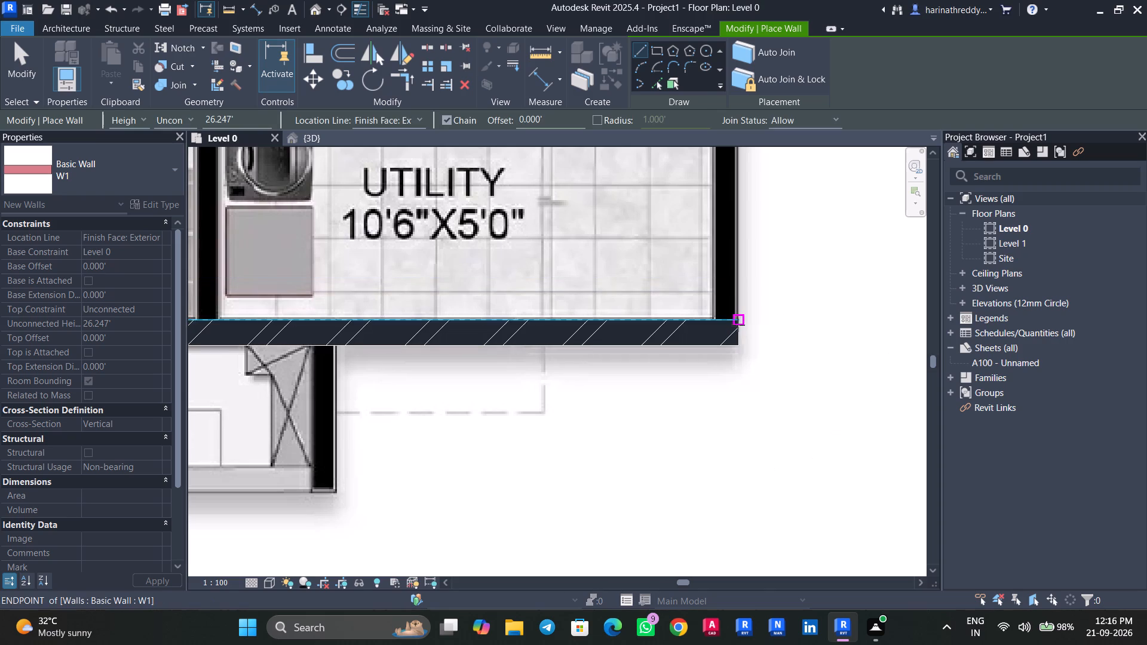
# Draw a horizontal W1 wall between Living & Dining and M.Bedroom, from the corridor-side wall to the M.Bedroom door jamb.
pyautogui.scroll(-5, 738, 325)
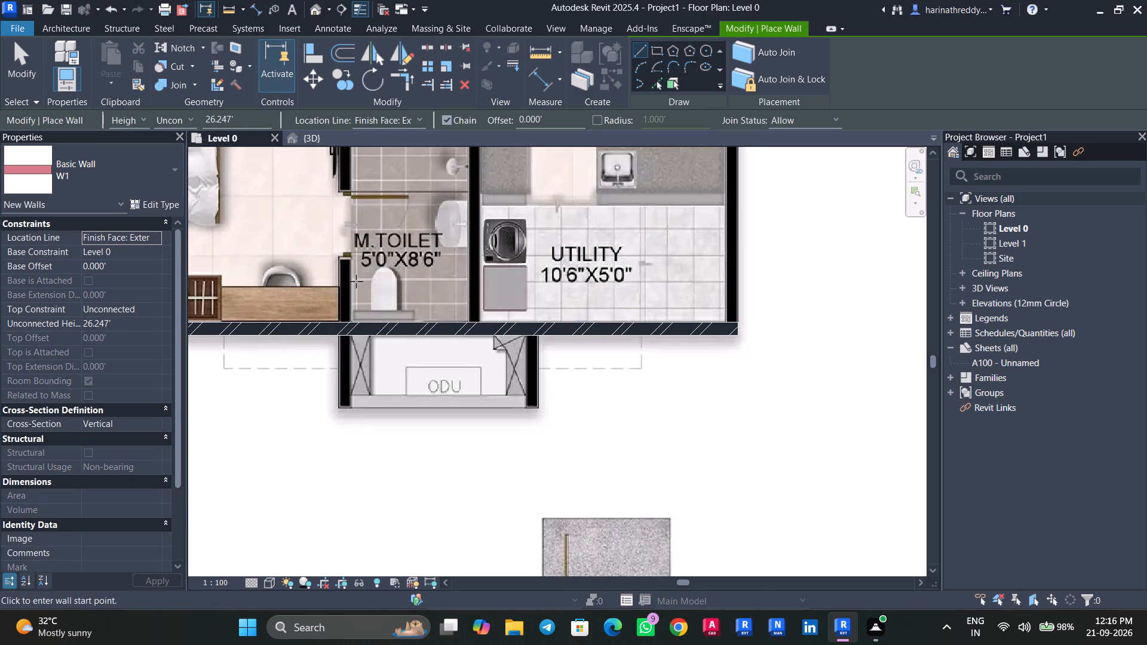
pyautogui.scroll(-5, 314, 311)
pyautogui.scroll(-1, 397, 330)
pyautogui.moveTo(397, 331); pyautogui.dragTo(451, 371, button='middle')
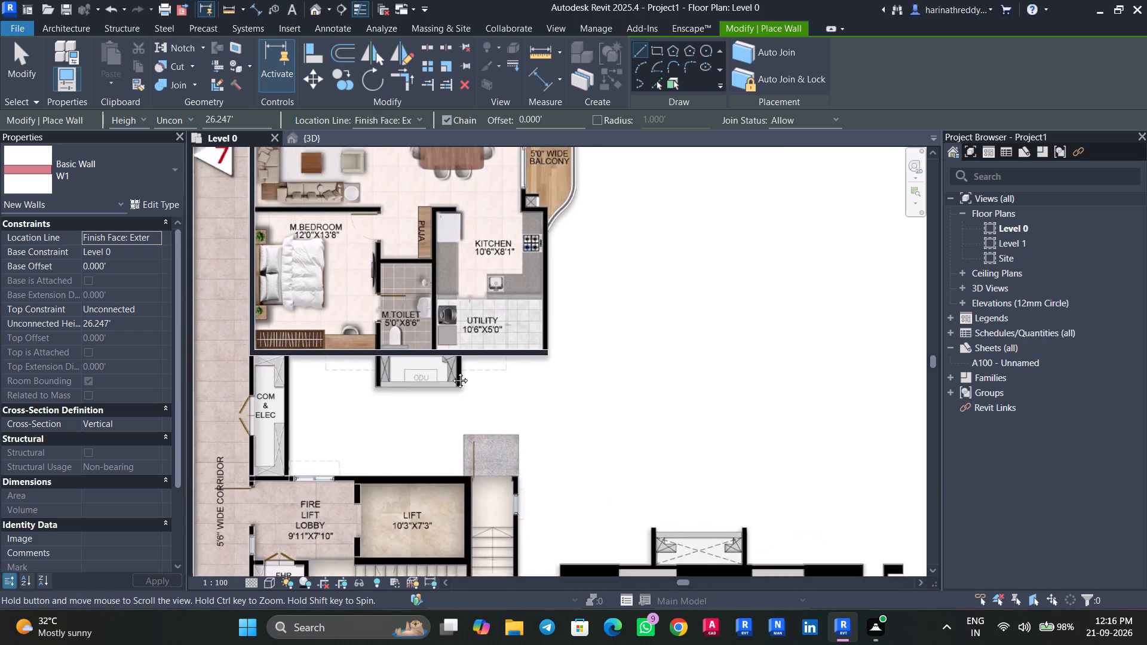
pyautogui.moveTo(451, 371); pyautogui.dragTo(479, 393, button='middle')
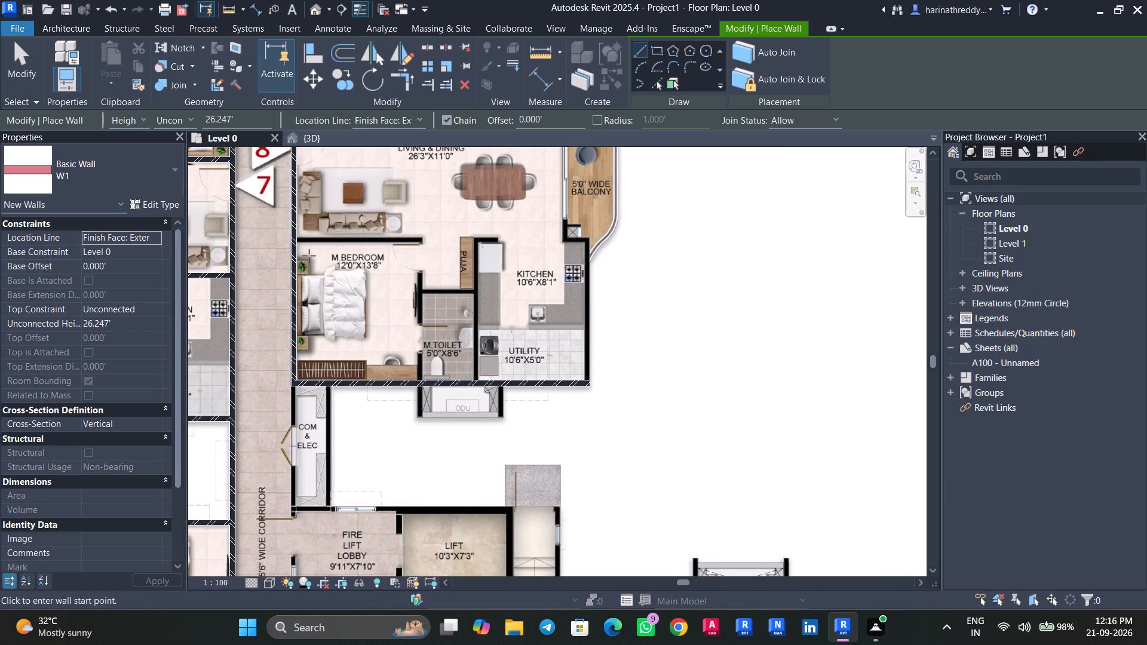
pyautogui.scroll(-3, 336, 223)
pyautogui.moveTo(336, 223); pyautogui.dragTo(357, 296, button='middle')
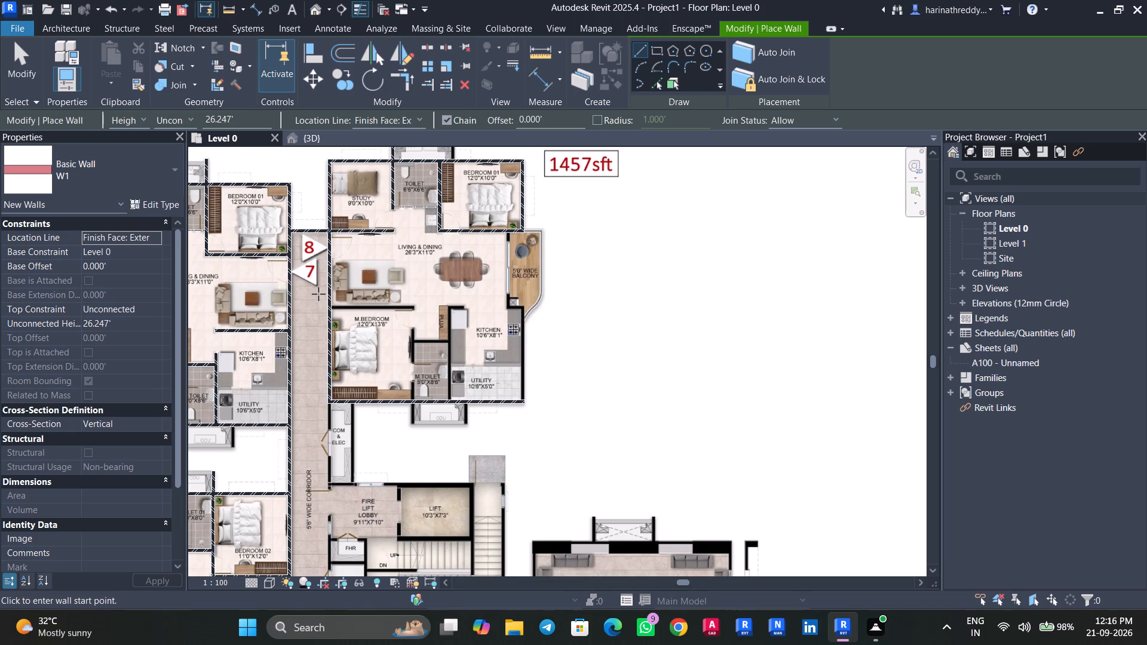
pyautogui.scroll(6, 370, 312)
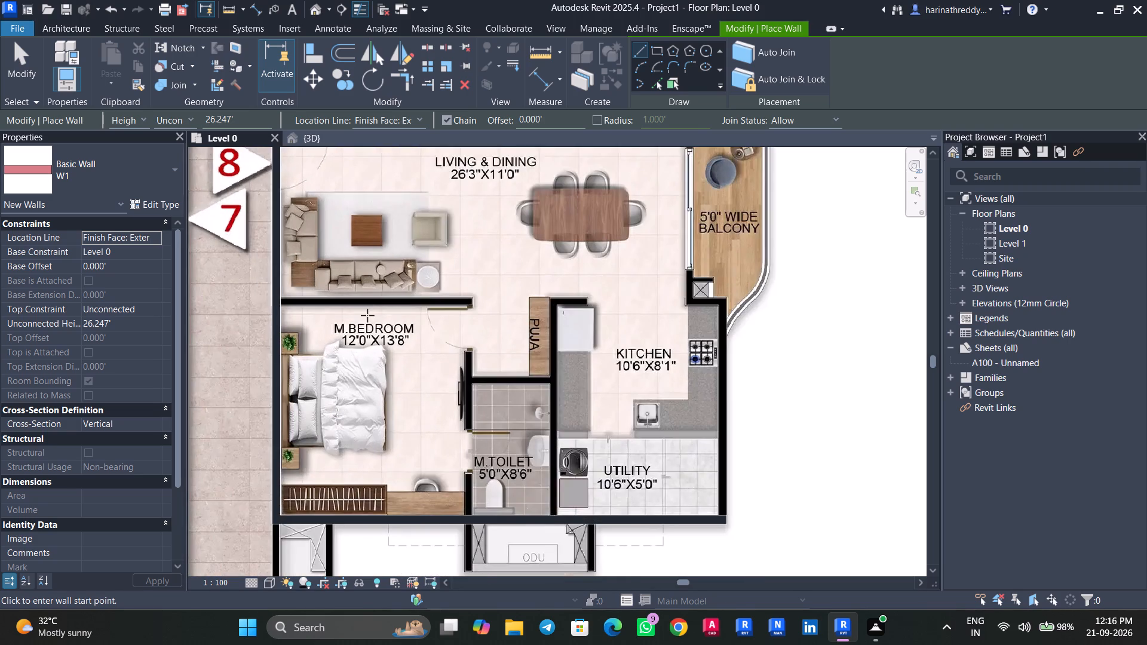
pyautogui.scroll(2, 358, 314)
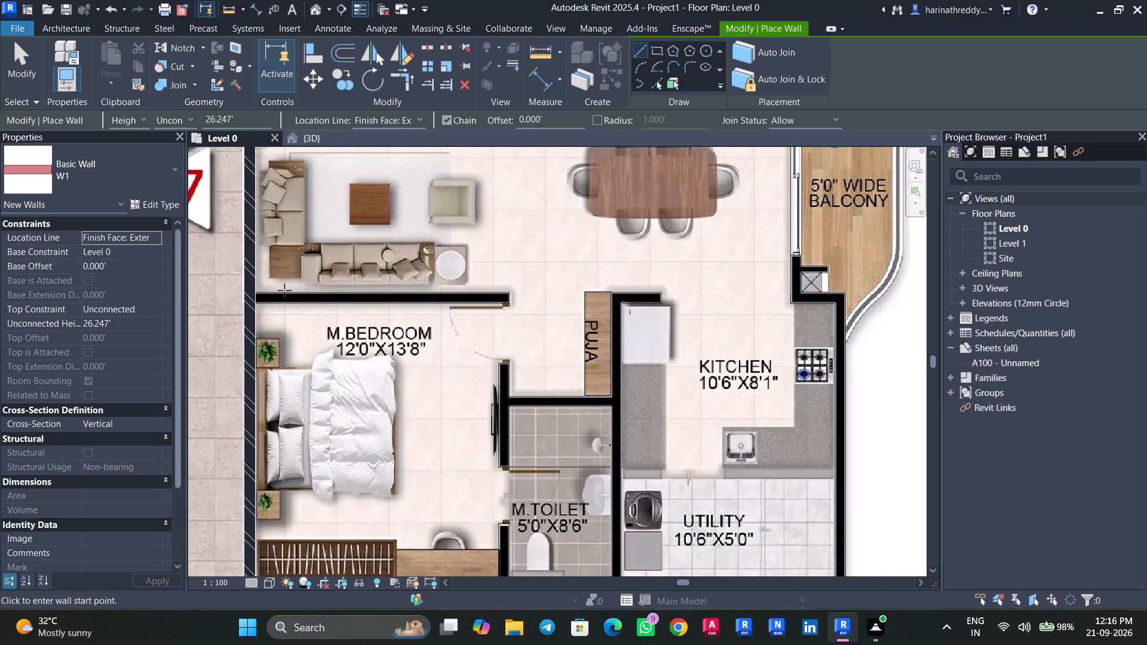
pyautogui.scroll(5, 266, 289)
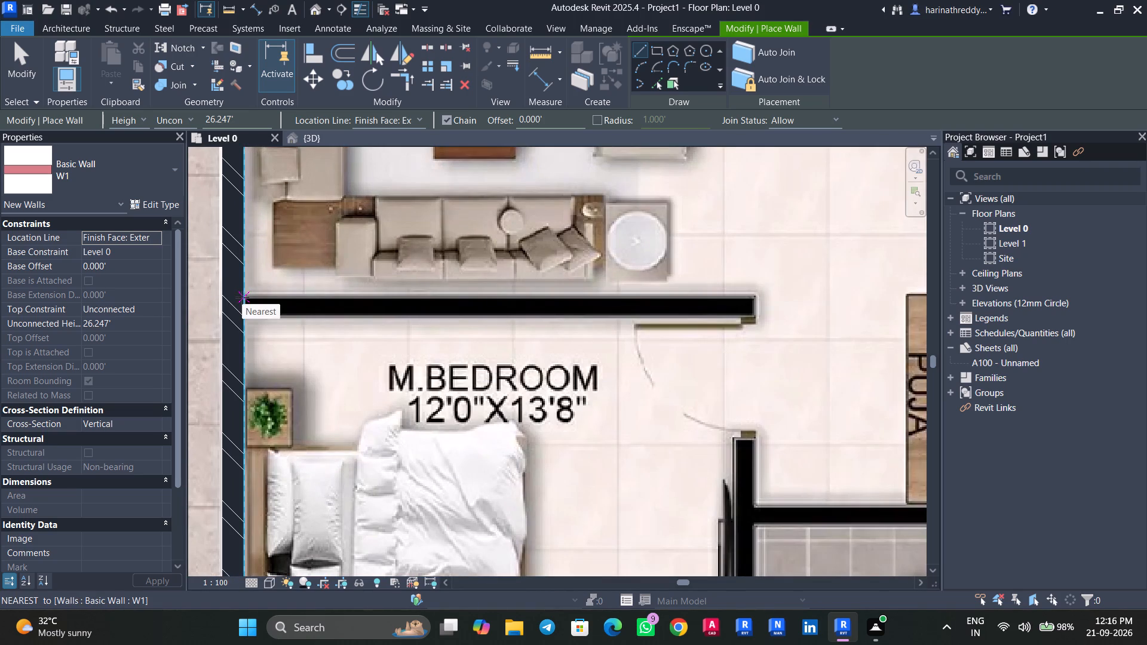
pyautogui.click(244, 296)
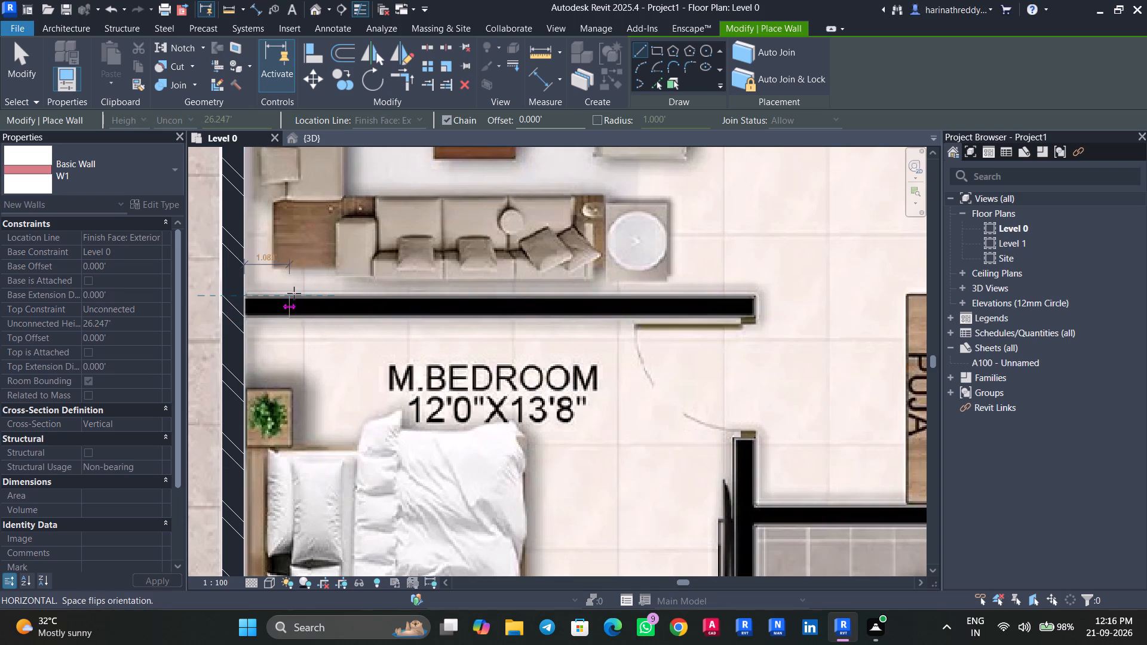
pyautogui.click(755, 301)
pyautogui.press('Escape')
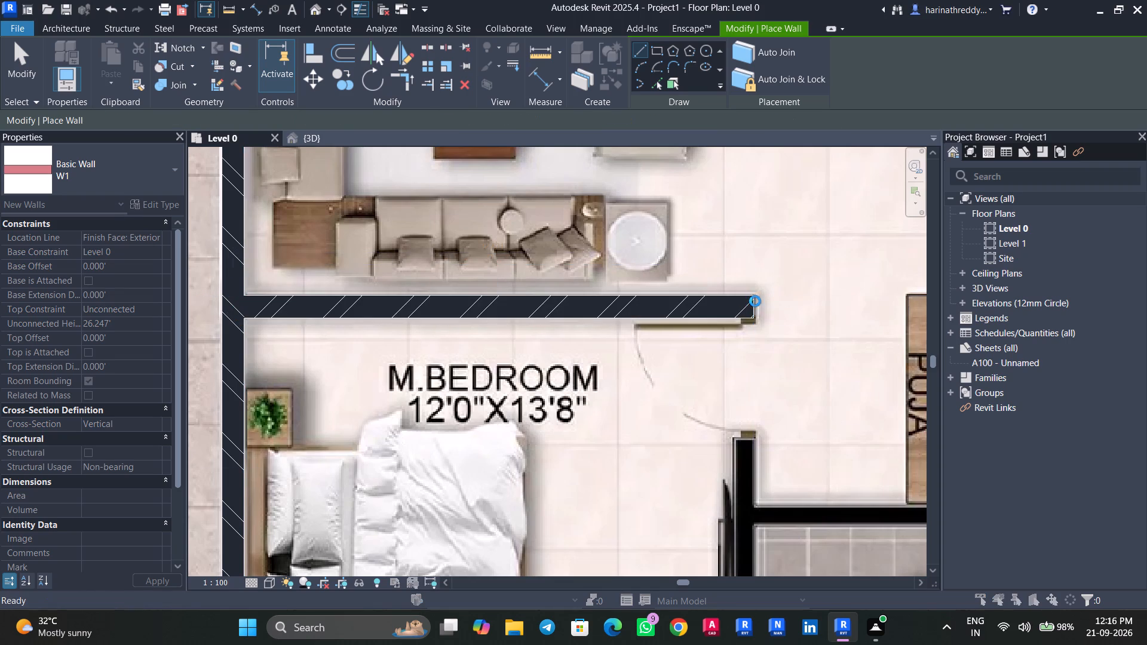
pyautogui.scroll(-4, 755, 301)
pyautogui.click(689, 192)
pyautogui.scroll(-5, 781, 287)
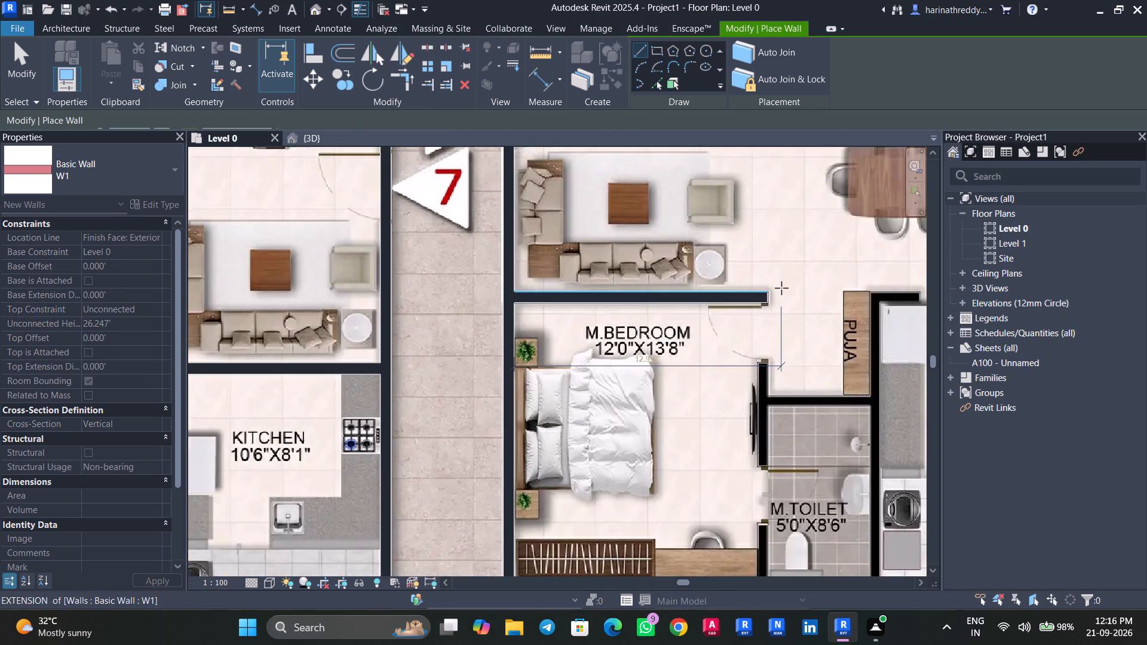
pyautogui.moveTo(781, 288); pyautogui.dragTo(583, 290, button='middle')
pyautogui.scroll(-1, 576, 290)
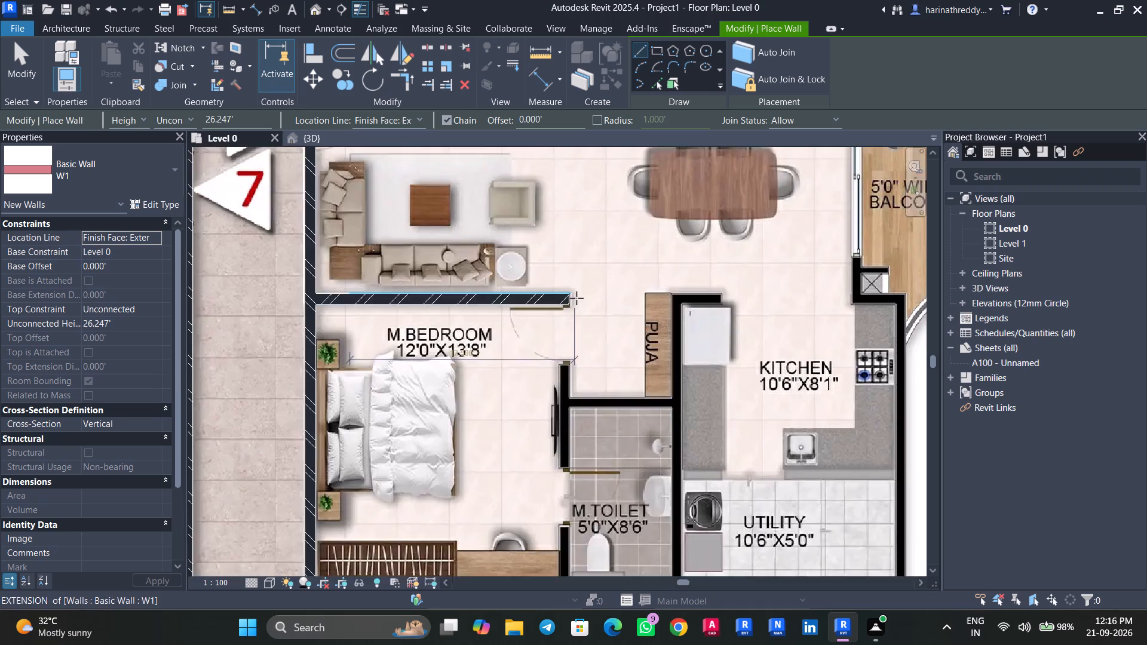
# Draw a vertical W1 wall about 13.9 ft long between apartment 8's M.Bedroom and M.Toilet, from the lower wall to the Living & Dining wall's end.
pyautogui.moveTo(578, 306); pyautogui.dragTo(599, 395, button='middle')
pyautogui.scroll(-5, 599, 347)
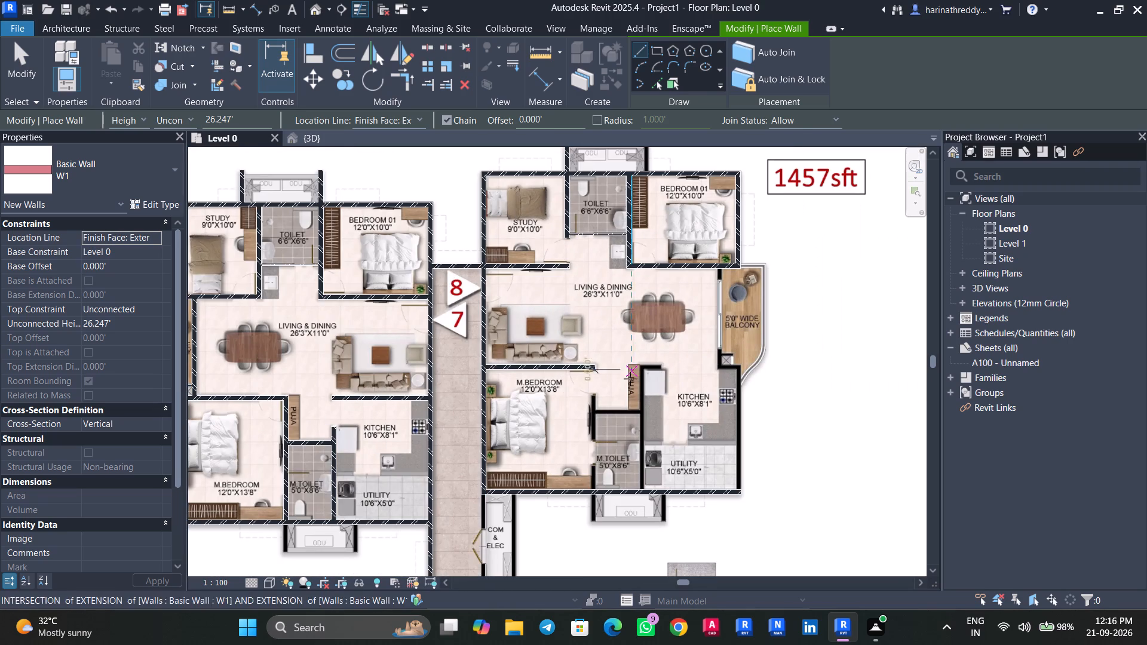
pyautogui.scroll(6, 582, 454)
pyautogui.moveTo(582, 454); pyautogui.dragTo(536, 353, button='middle')
pyautogui.scroll(1, 536, 354)
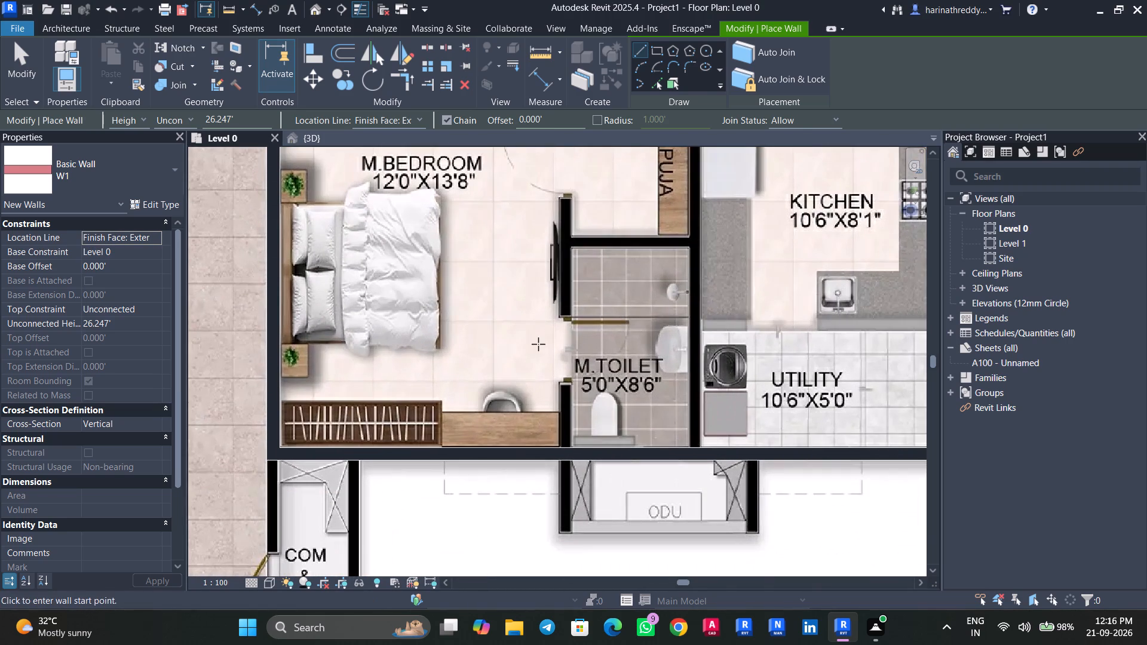
pyautogui.scroll(6, 569, 436)
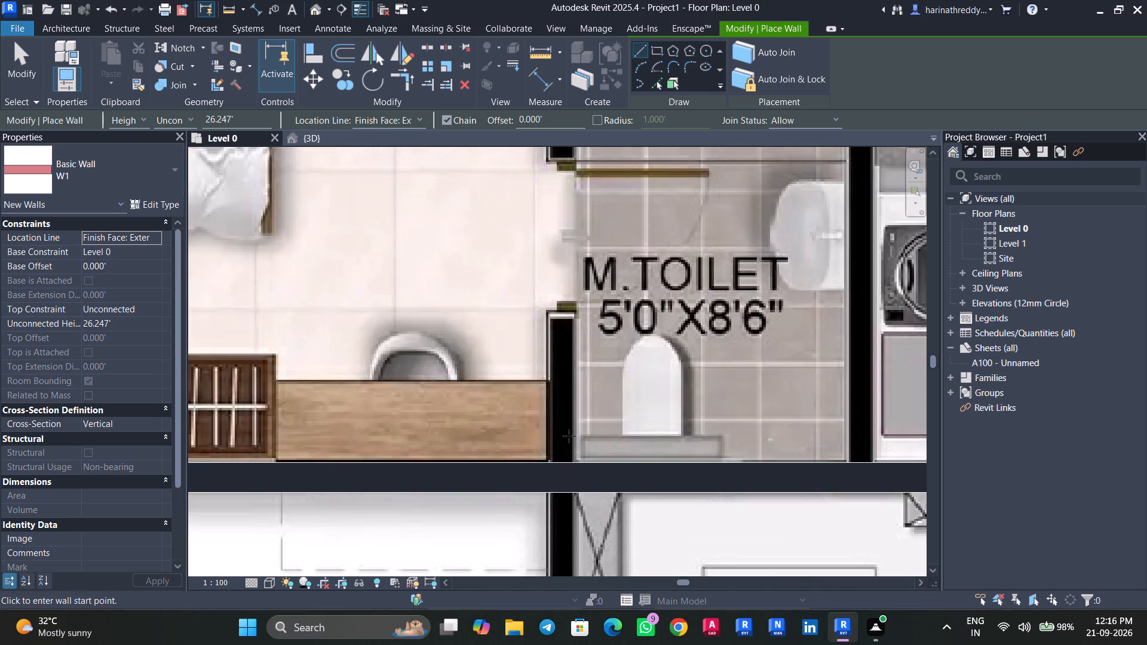
pyautogui.click(574, 462)
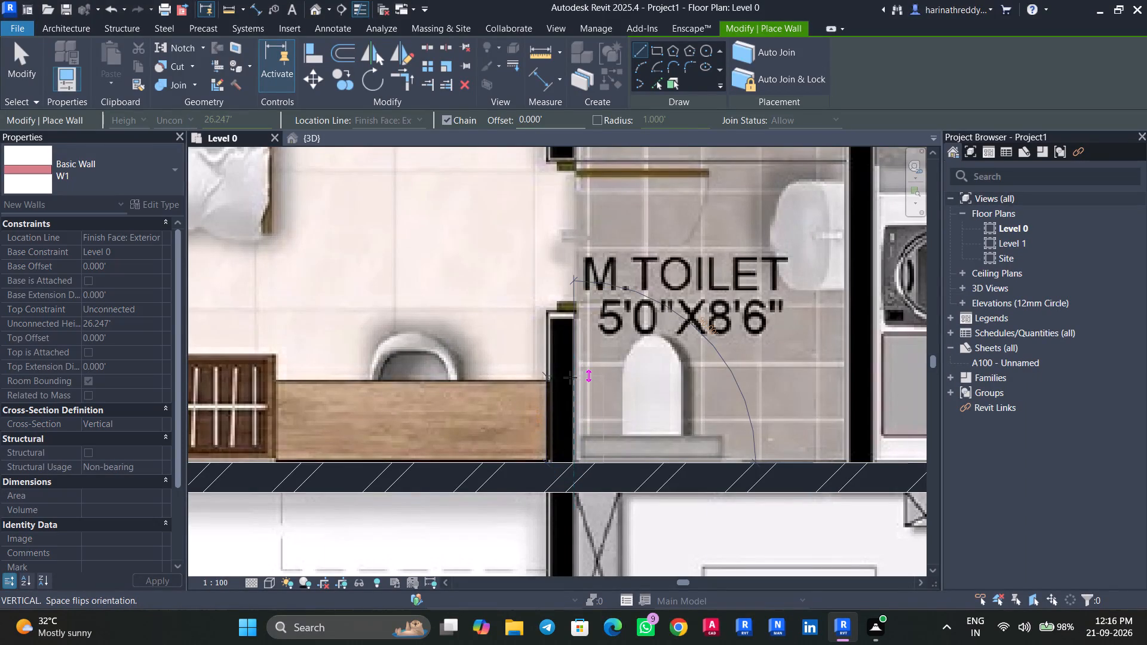
pyautogui.press('space')
pyautogui.scroll(-1, 569, 293)
pyautogui.moveTo(569, 293); pyautogui.dragTo(615, 490, button='middle')
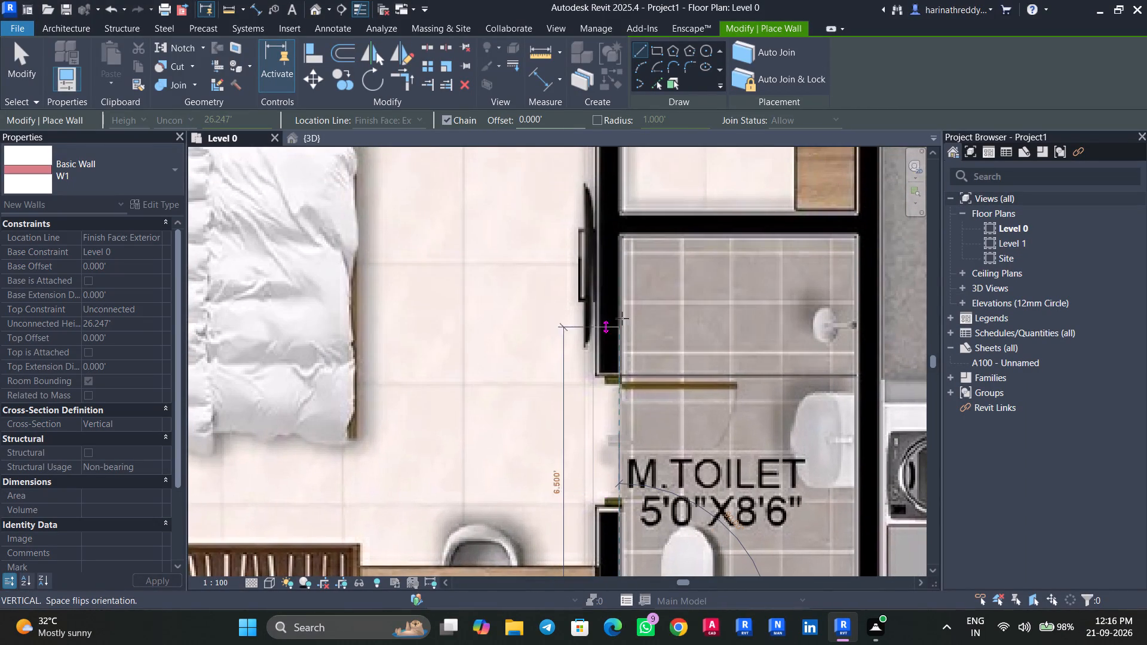
pyautogui.moveTo(628, 287); pyautogui.dragTo(633, 520, button='middle')
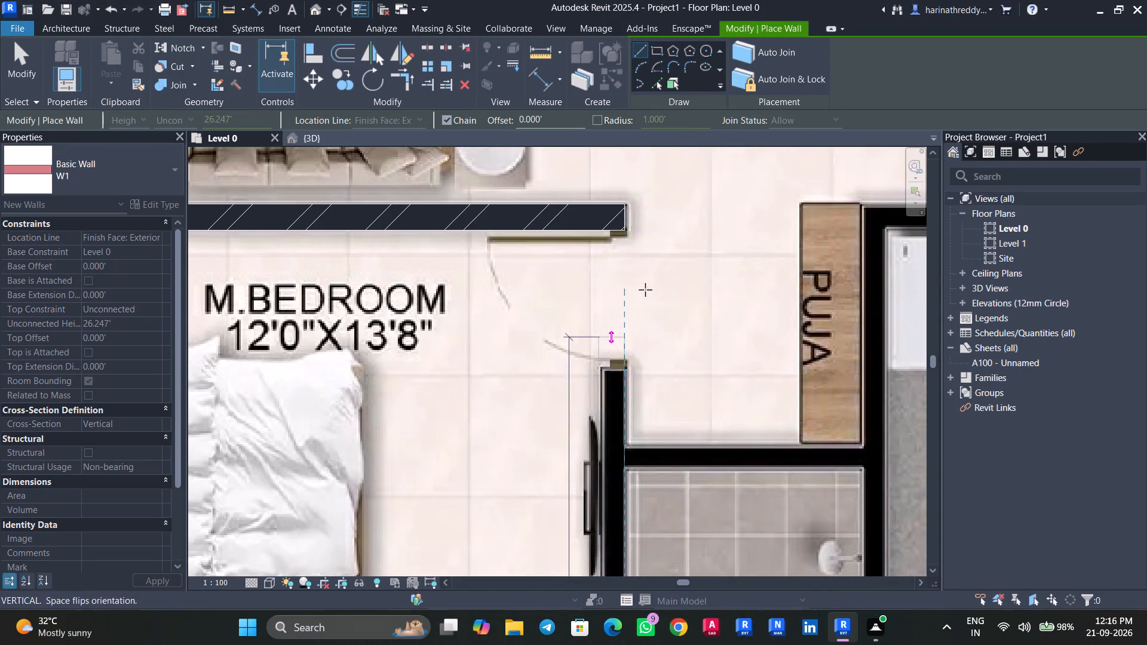
pyautogui.click(629, 229)
pyautogui.press('Escape')
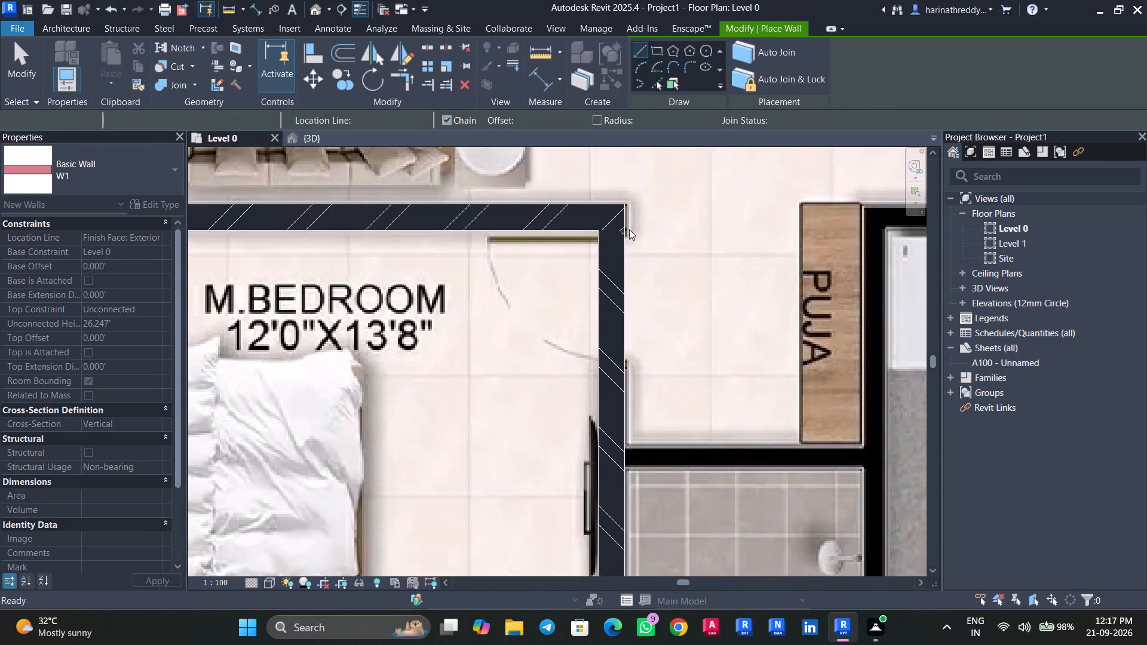
pyautogui.press('Escape')
# Nudge the new vertical W1 wall on M.Bedroom's door side one increment toward the puja area to match the floor plan image.
pyautogui.click(618, 259)
pyautogui.press('Right')
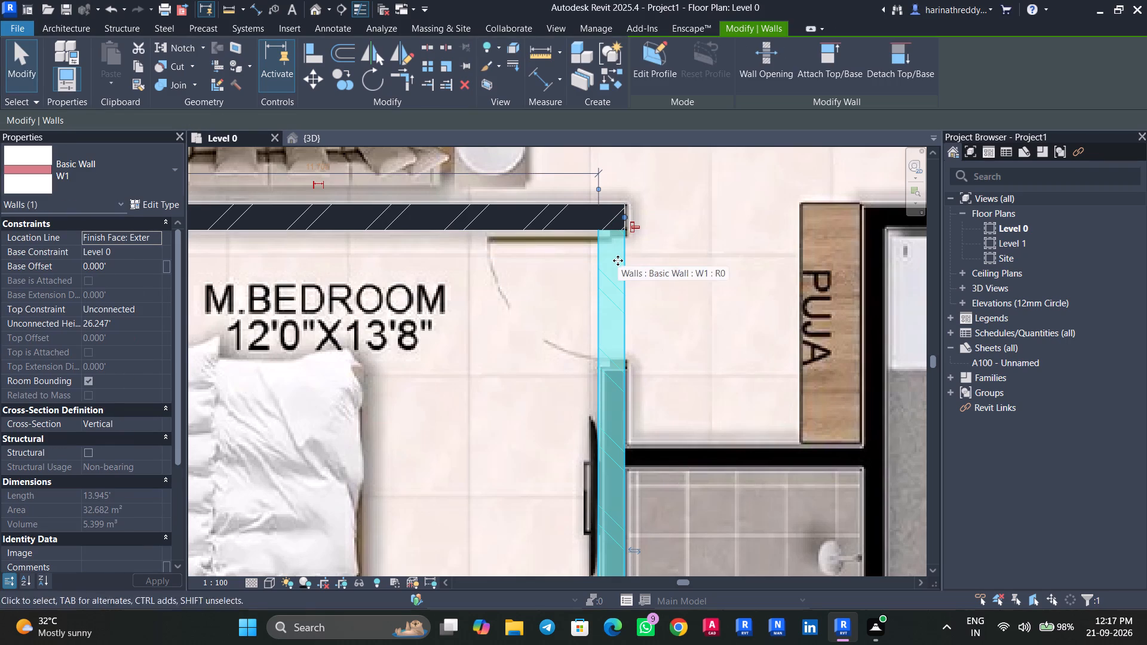
pyautogui.press('Escape')
# Draw a vertical W1 wall between M.Toilet and Utility, from the lower wall past the Puja to the Kitchen's upper corner.
pyautogui.scroll(-6, 618, 260)
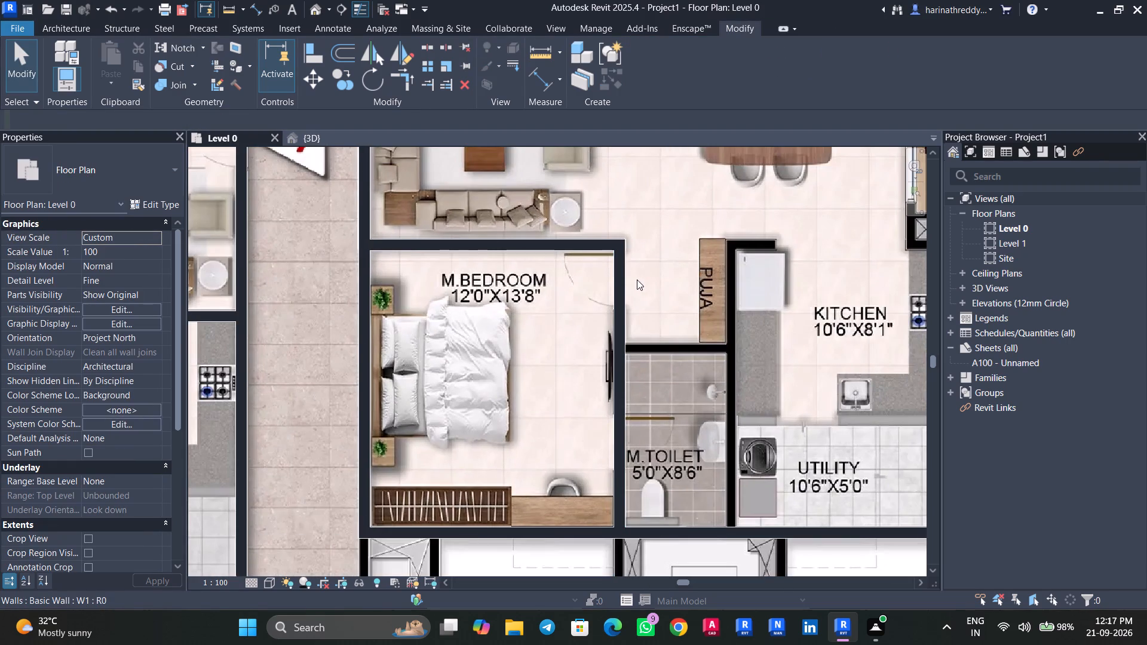
pyautogui.moveTo(692, 345); pyautogui.dragTo(561, 340, button='middle')
pyautogui.press('Escape')
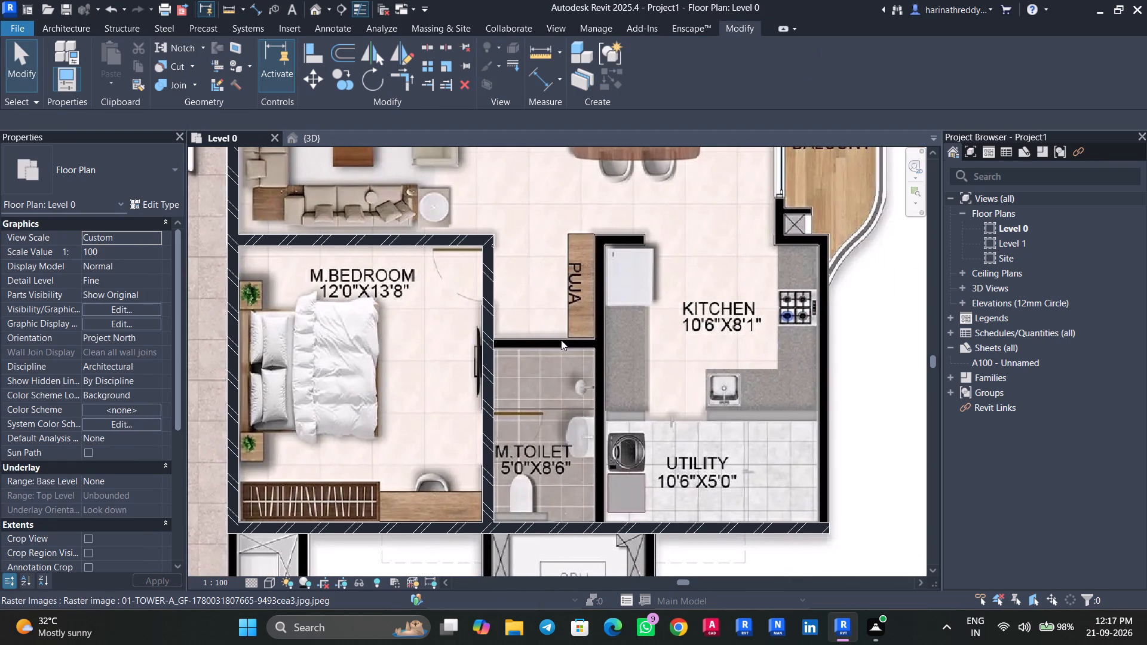
pyautogui.write('WA')
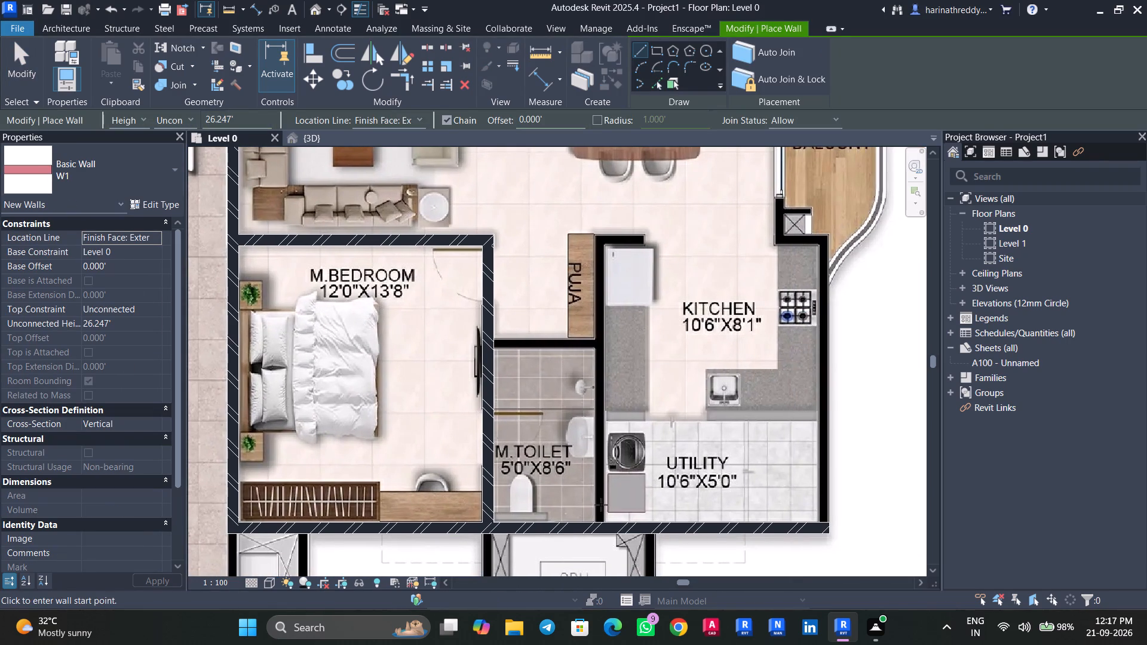
pyautogui.scroll(5, 601, 505)
pyautogui.click(610, 541)
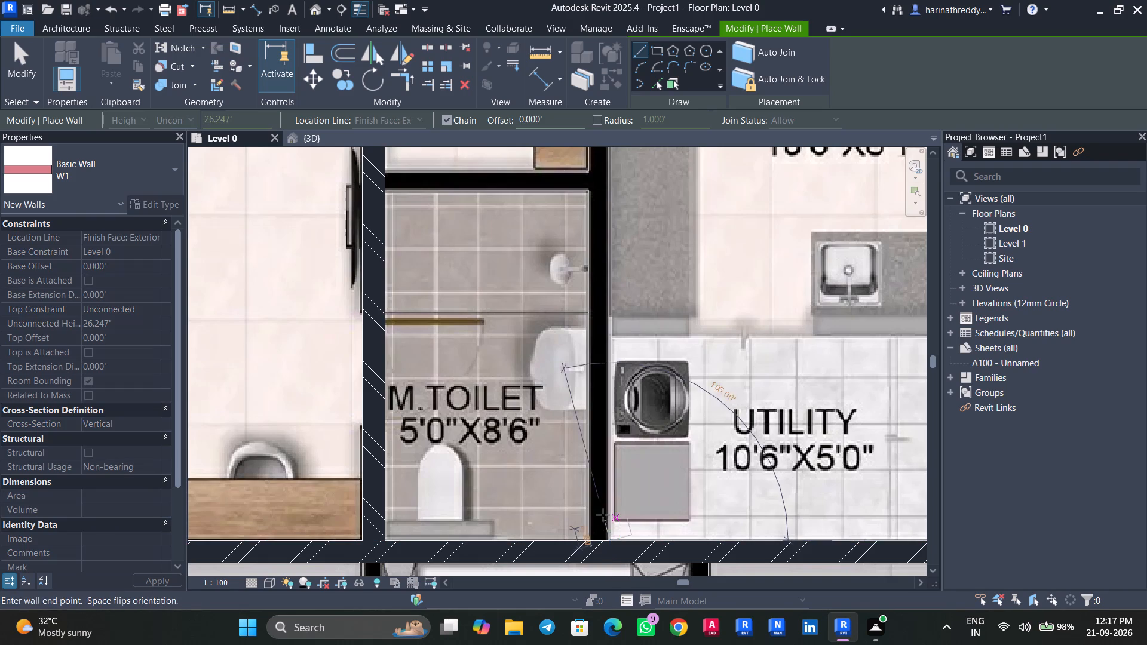
pyautogui.press('space')
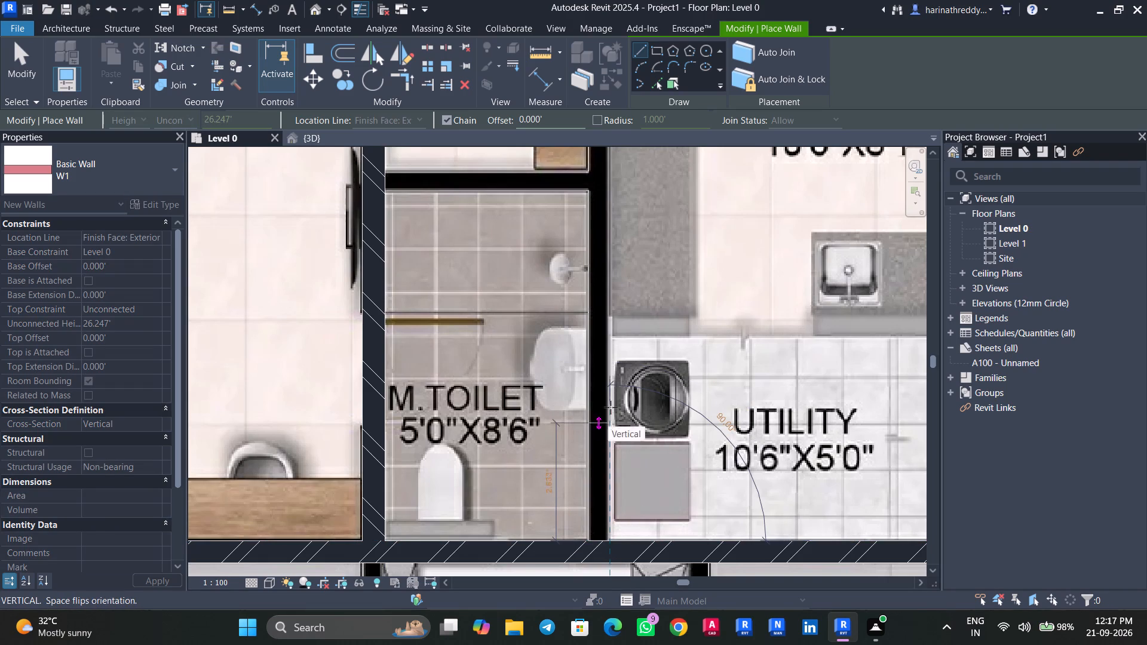
pyautogui.moveTo(604, 223); pyautogui.dragTo(563, 494, button='middle')
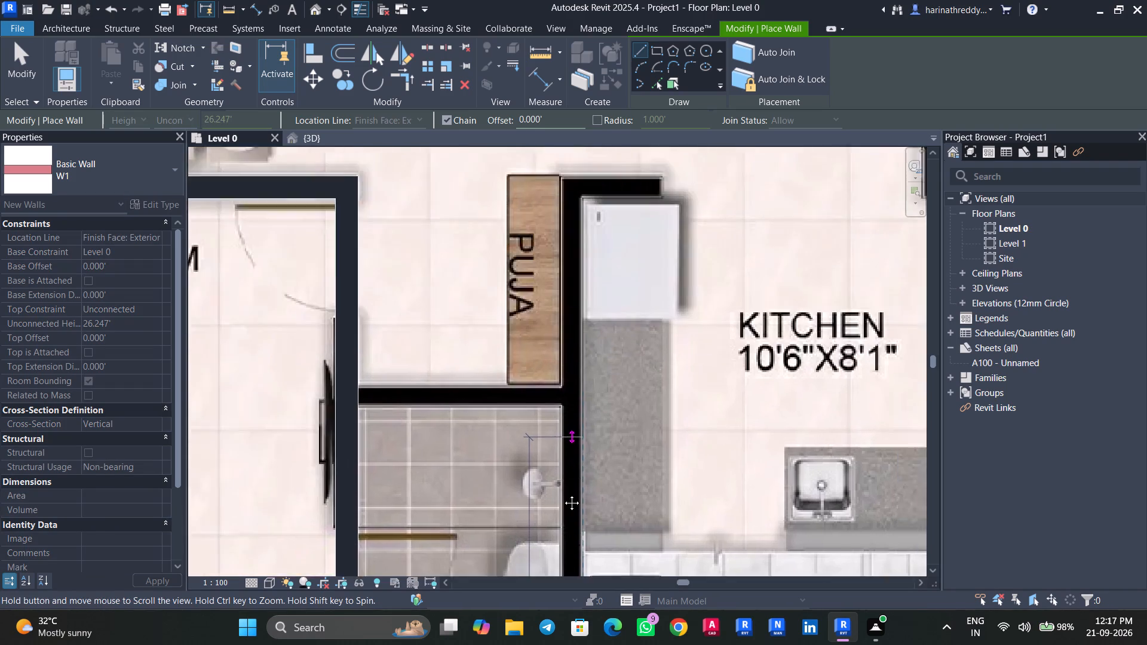
pyautogui.moveTo(563, 494); pyautogui.dragTo(554, 527, button='middle')
pyautogui.scroll(1, 554, 527)
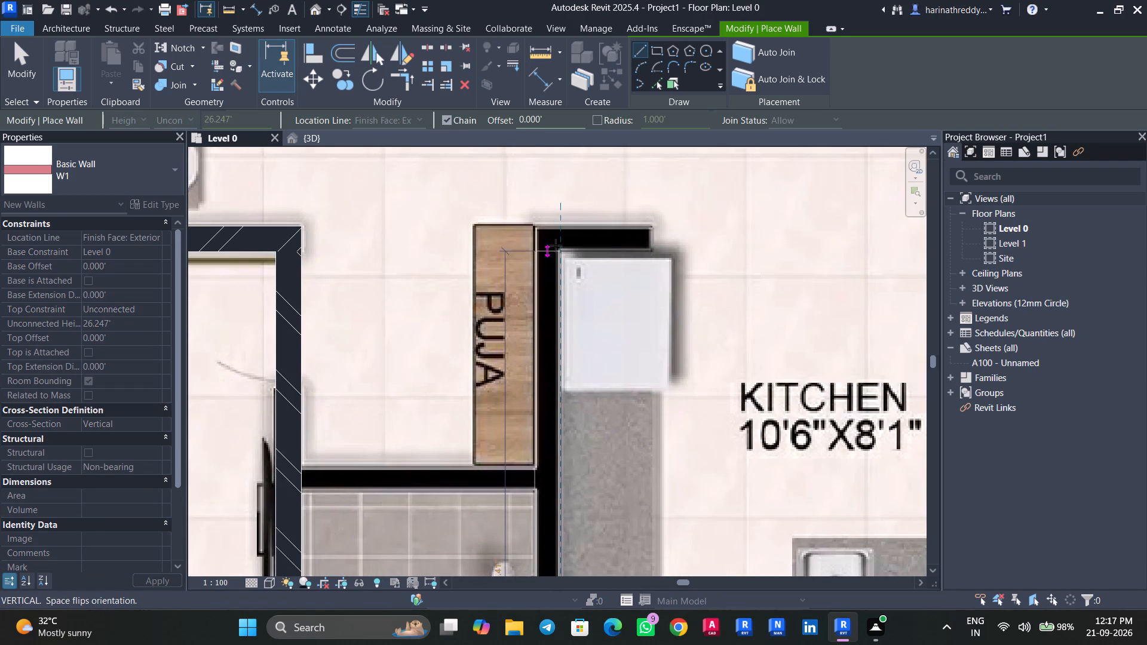
pyautogui.click(555, 228)
pyautogui.press('Escape')
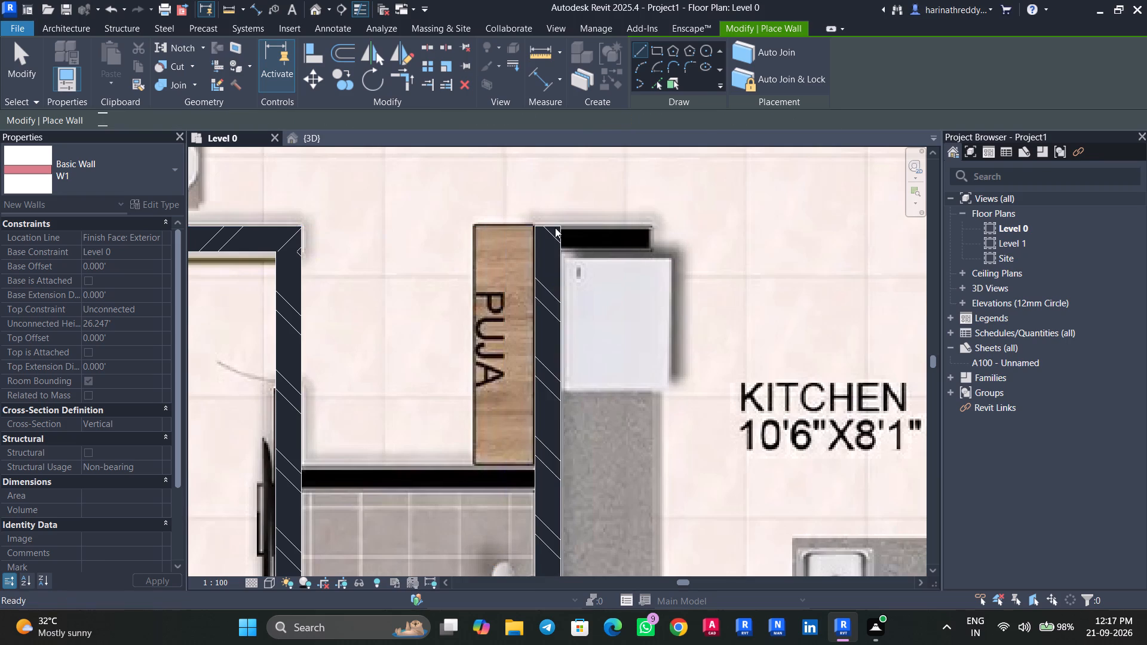
# Draw a horizontal W1 wall along M.Toilet's upper side, from the M.Bedroom wall to the Kitchen wall below the Puja.
pyautogui.click(305, 468)
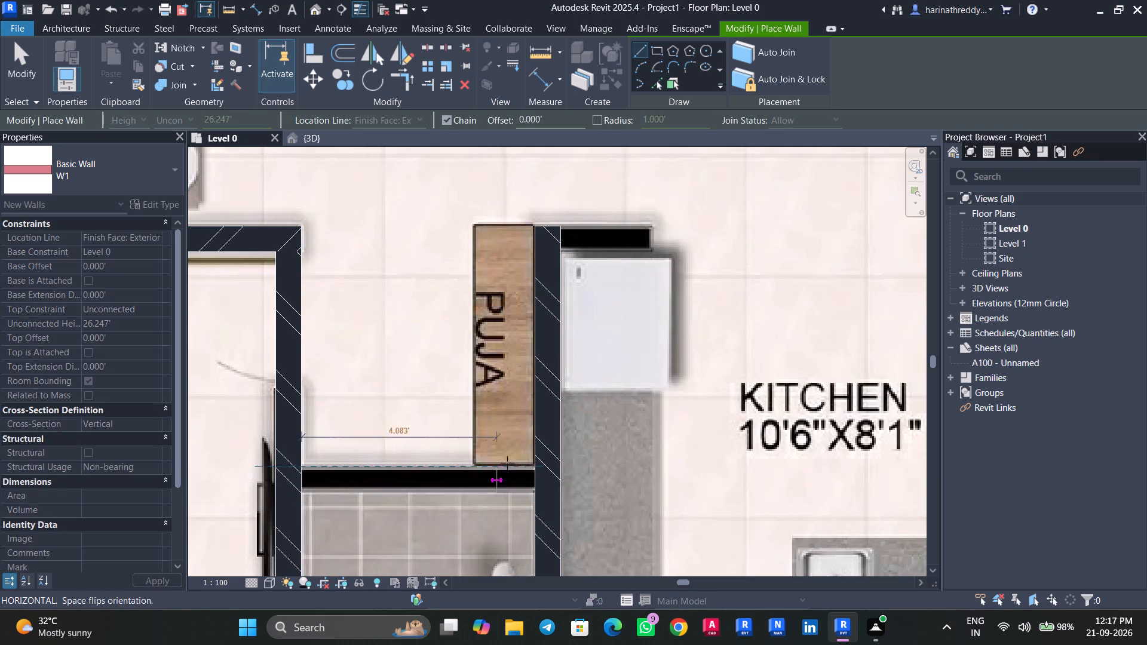
pyautogui.click(530, 458)
pyautogui.press('Escape')
# Draw a vertical W1 wall along the outer side of Utility and Kitchen, from the Utility's lower corner to the balcony-side corner.
pyautogui.scroll(-6, 569, 460)
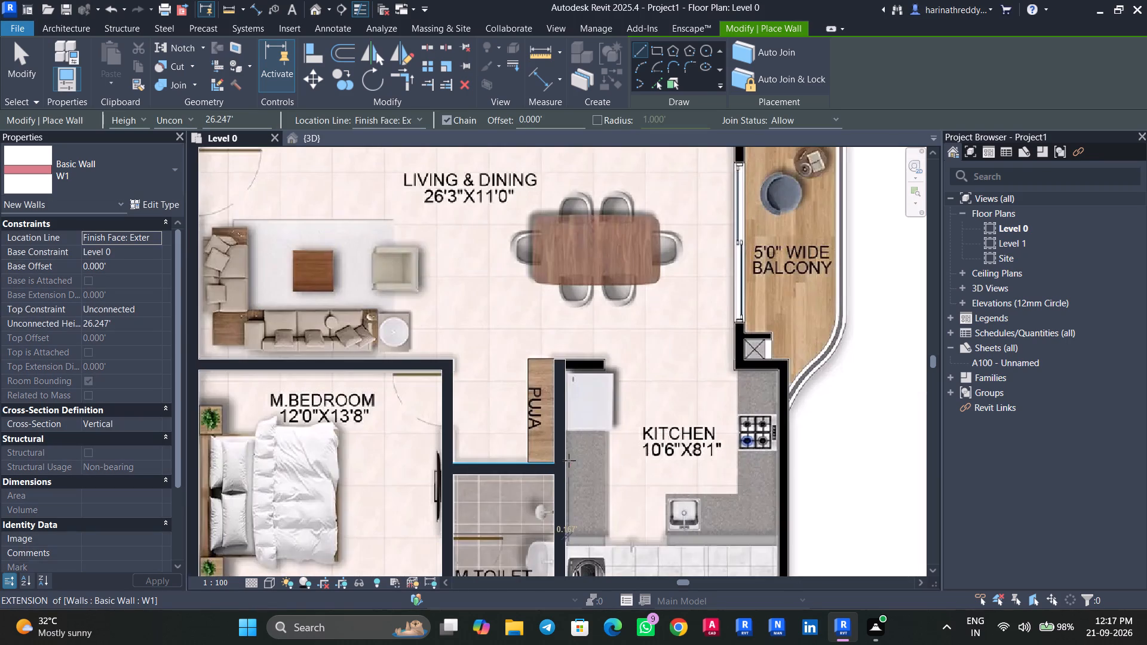
pyautogui.moveTo(569, 460); pyautogui.dragTo(377, 407, button='middle')
pyautogui.scroll(-4, 437, 450)
pyautogui.moveTo(437, 450); pyautogui.dragTo(410, 417, button='middle')
pyautogui.scroll(11, 511, 500)
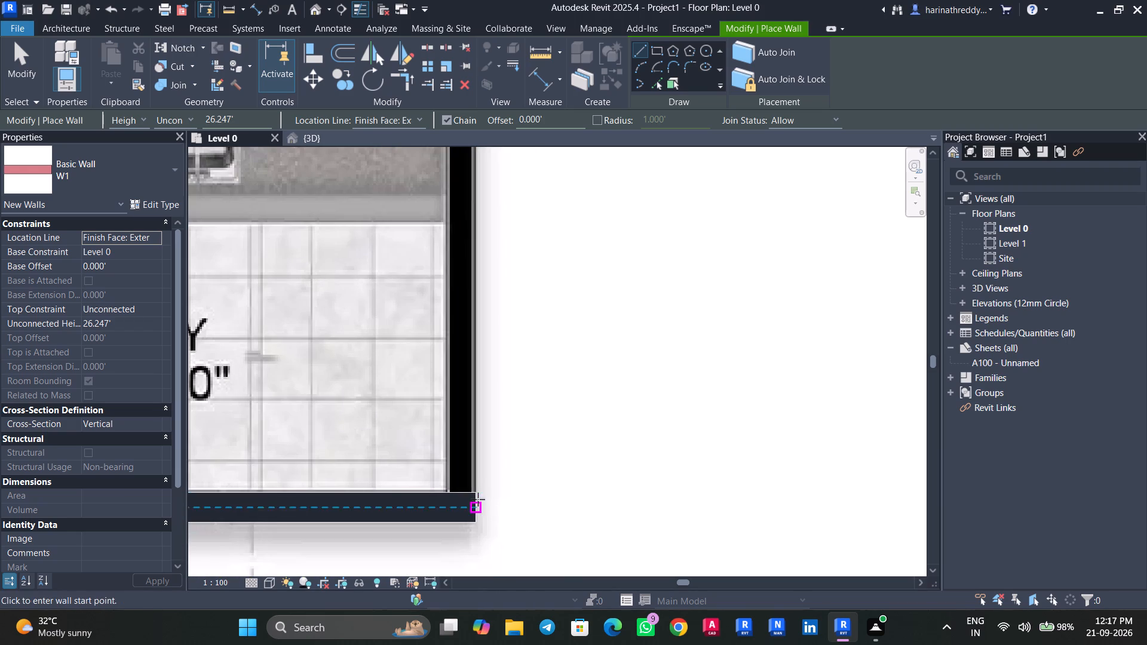
pyautogui.click(476, 489)
pyautogui.press('space')
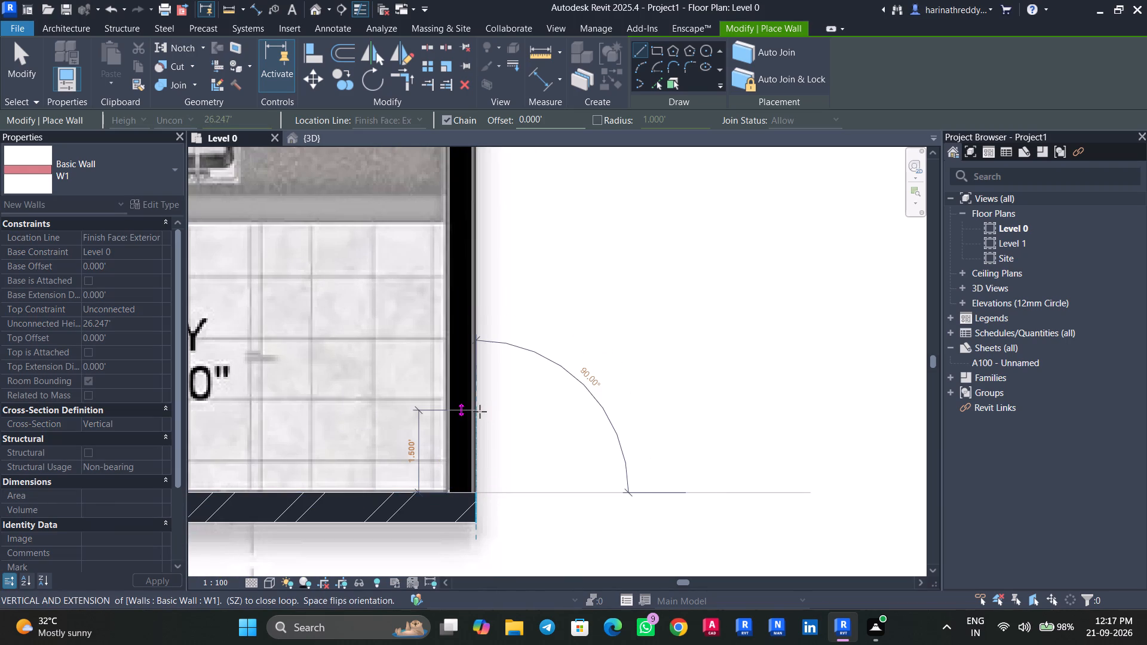
pyautogui.moveTo(474, 282); pyautogui.dragTo(529, 561, button='middle')
pyautogui.scroll(-1, 529, 560)
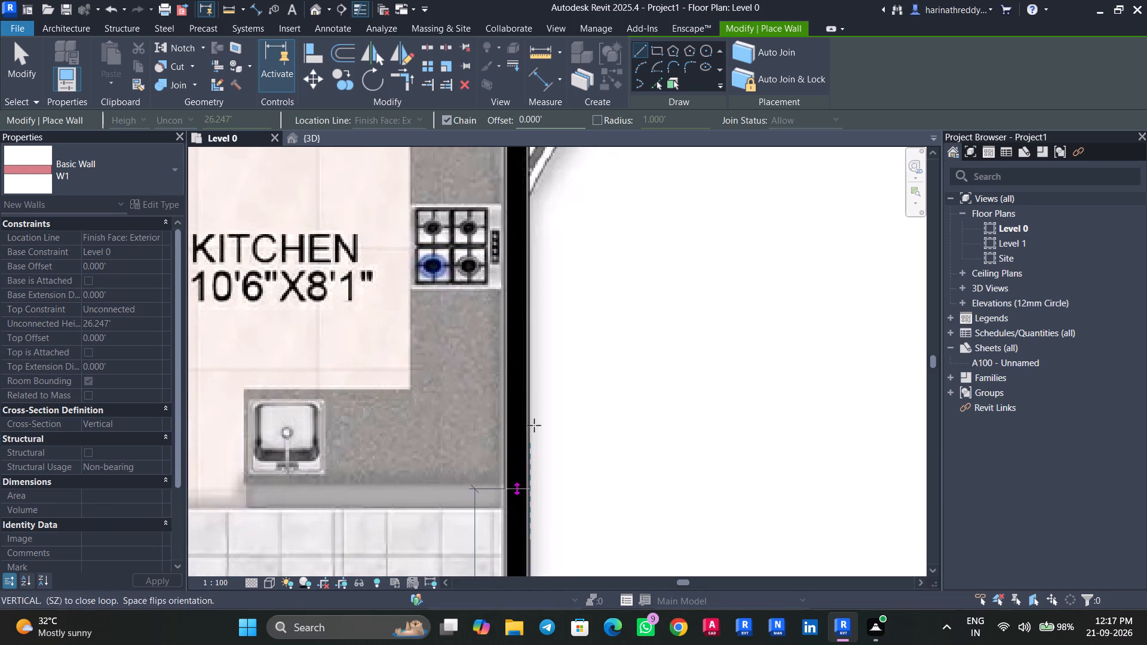
pyautogui.moveTo(520, 343); pyautogui.dragTo(525, 613, button='middle')
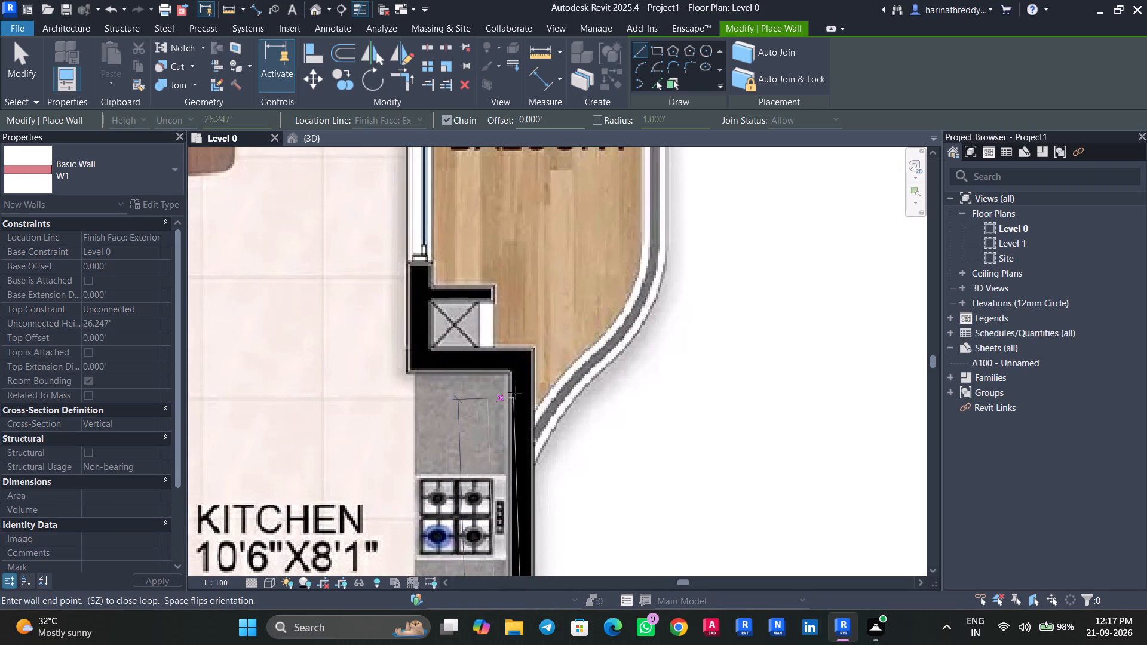
pyautogui.click(527, 350)
pyautogui.press('Escape')
# Draw a short horizontal W1 wall above the Kitchen's refrigerator, from the Puja-side wall to the stub's end in the floor plan image.
pyautogui.moveTo(459, 398); pyautogui.dragTo(459, 398, button='middle')
pyautogui.scroll(-1, 459, 398)
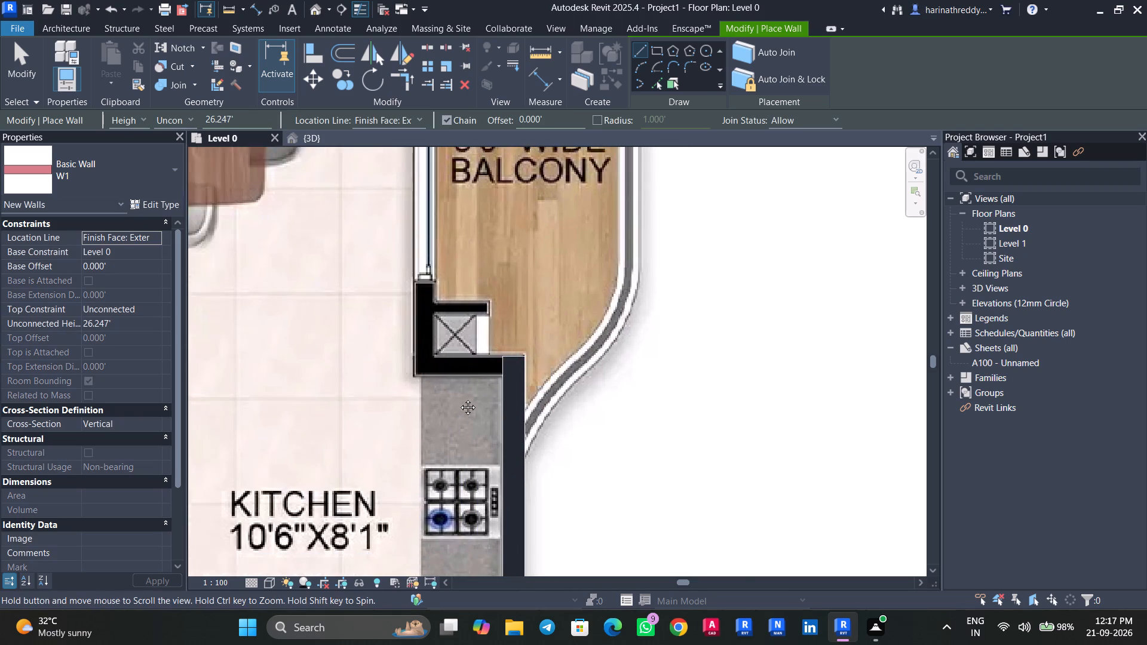
pyautogui.moveTo(459, 398); pyautogui.dragTo(679, 395, button='middle')
pyautogui.scroll(-1, 554, 460)
pyautogui.scroll(6, 355, 397)
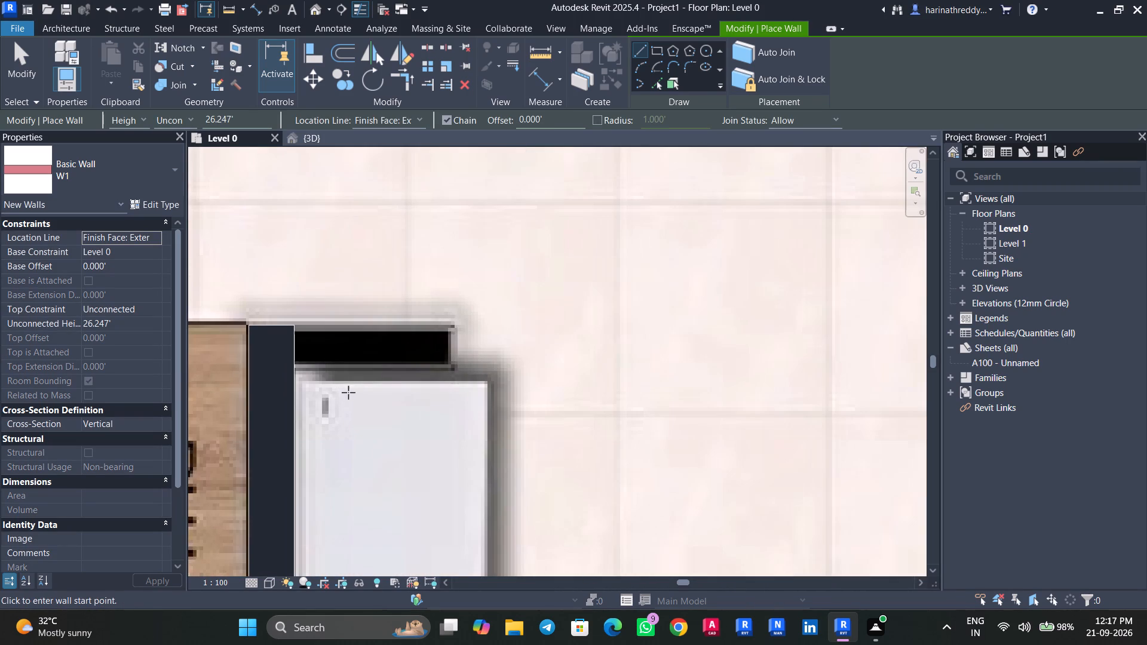
pyautogui.click(294, 325)
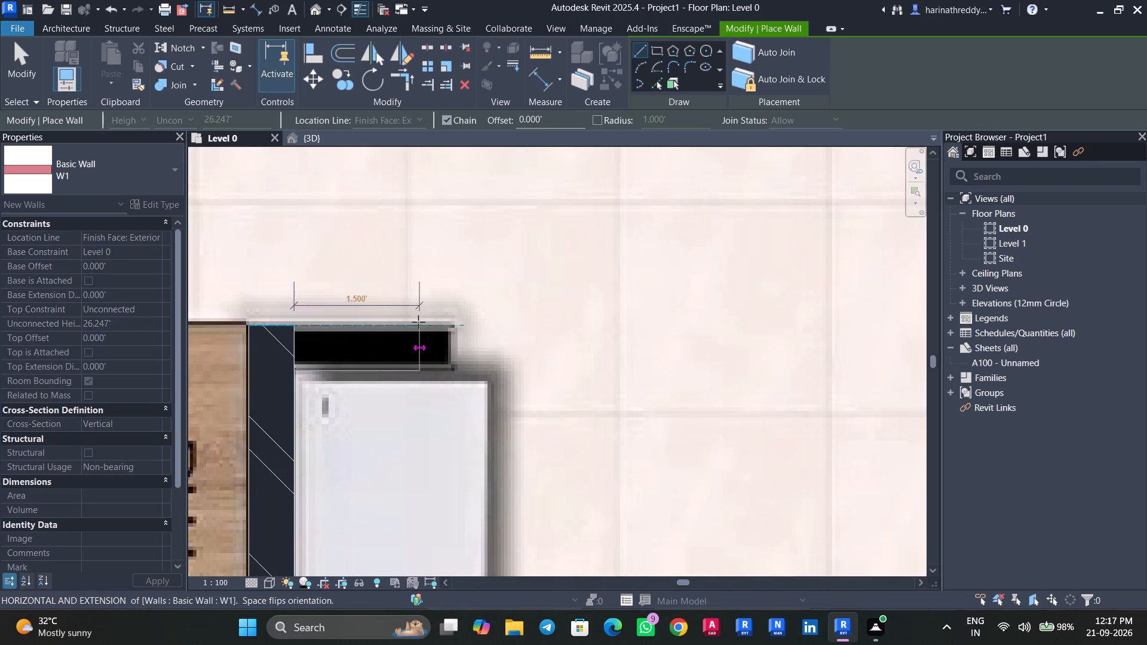
pyautogui.click(453, 325)
pyautogui.press('Escape')
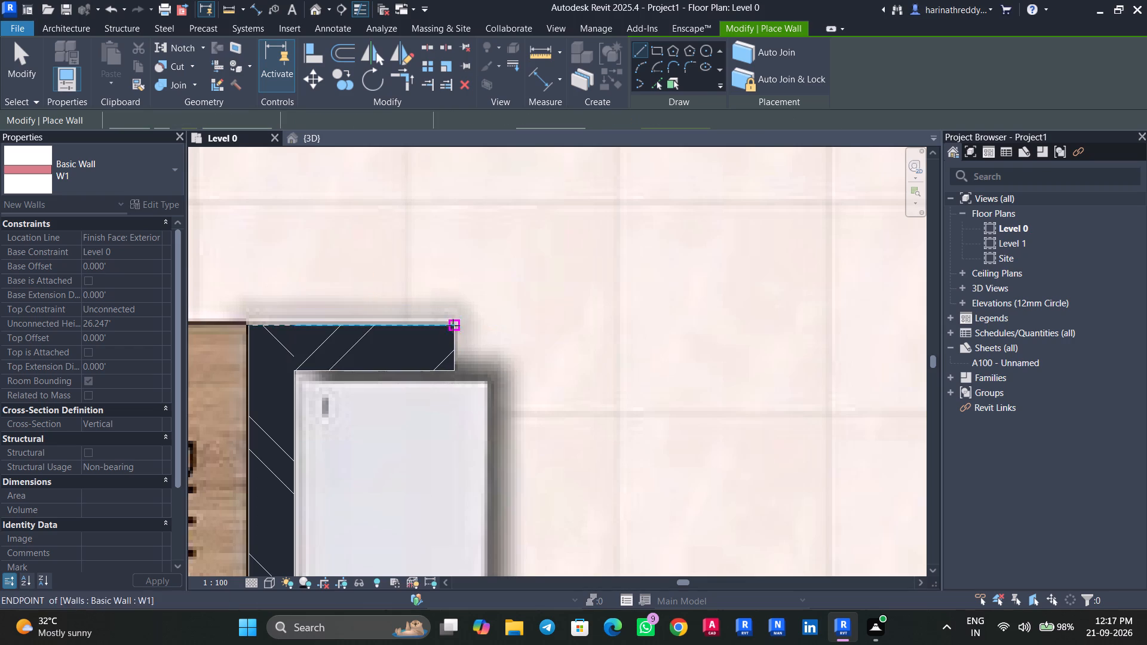
# Draw a horizontal W1 wall along the Kitchen's upper side below the balcony shaft, from the outer wall to the Living & Dining side.
pyautogui.scroll(-8, 514, 346)
pyautogui.moveTo(517, 351); pyautogui.dragTo(386, 200, button='middle')
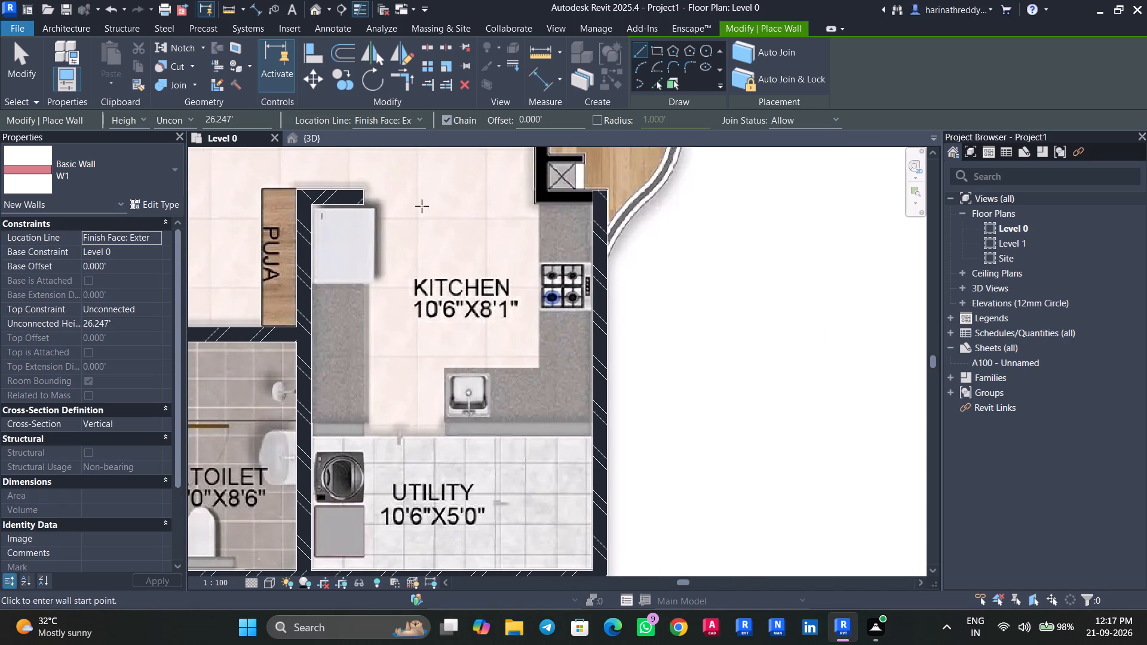
pyautogui.moveTo(471, 210); pyautogui.dragTo(400, 328, button='middle')
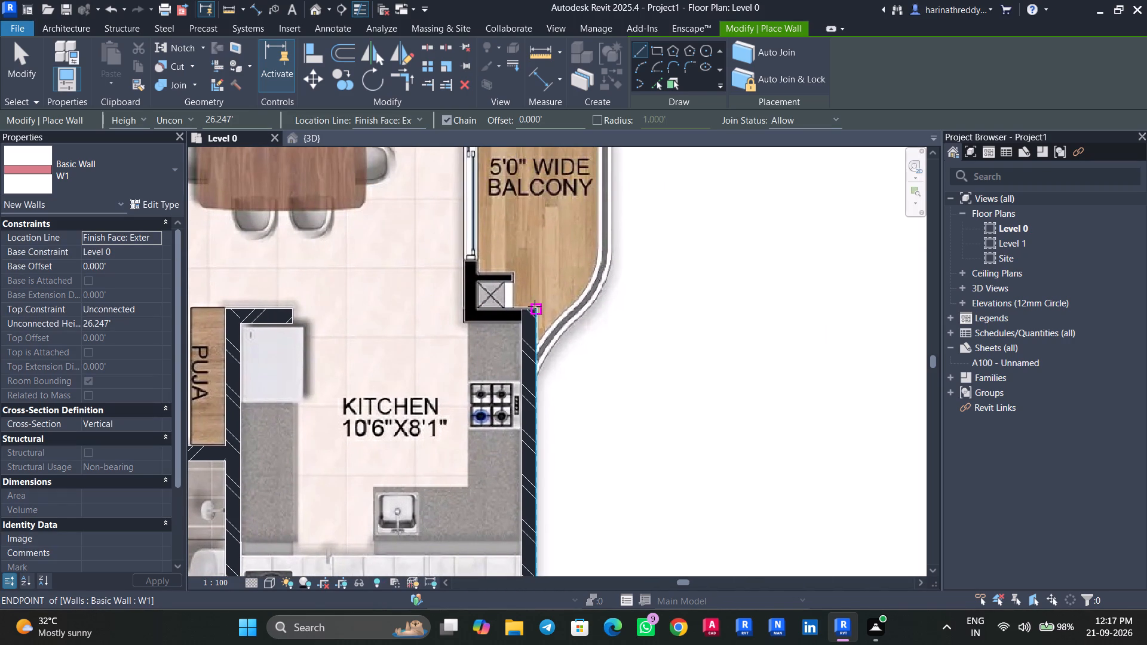
pyautogui.scroll(7, 527, 315)
pyautogui.click(513, 302)
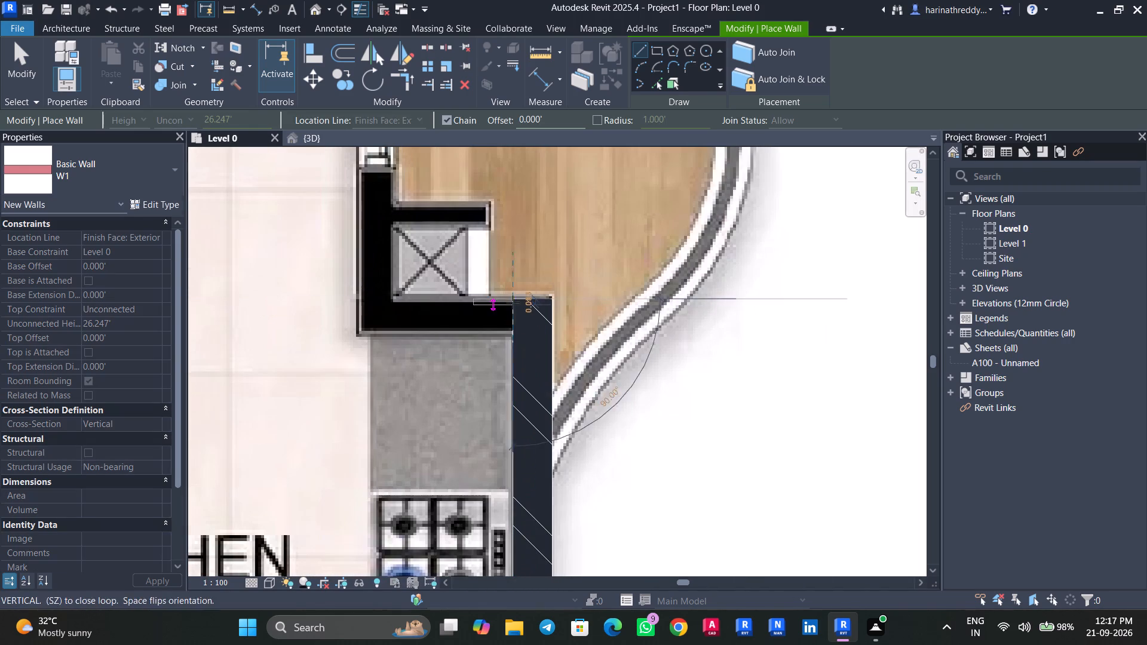
pyautogui.press('space')
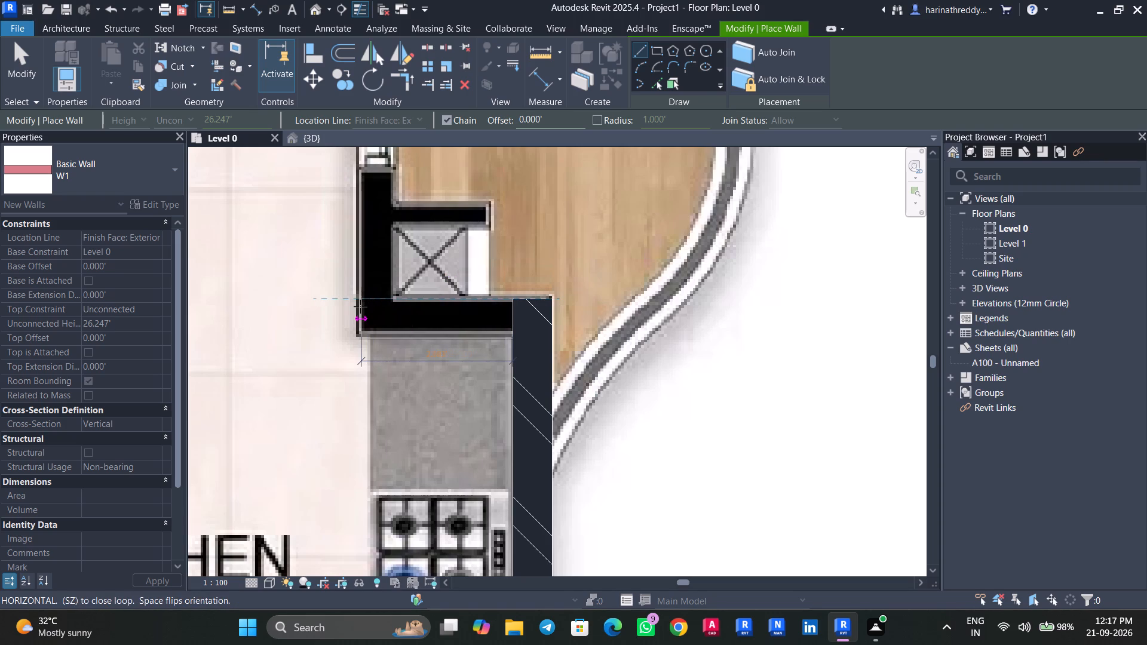
pyautogui.click(360, 306)
pyautogui.press('Escape')
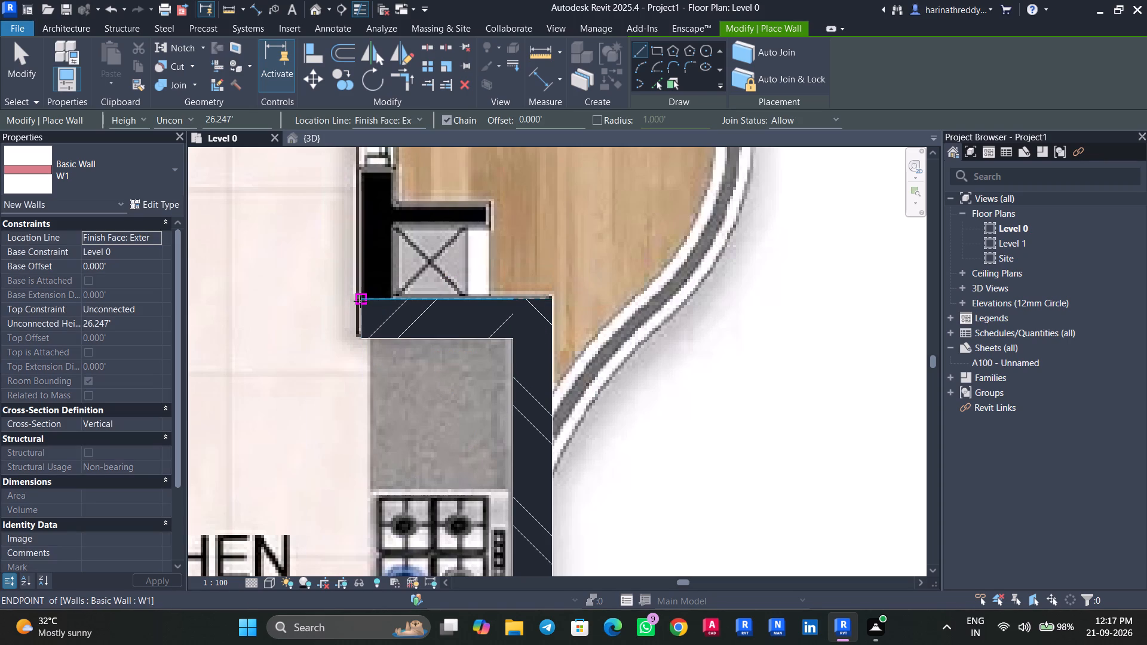
# Draw a vertical W1 wall about 11.4 ft long between Living & Dining and the Balcony, from the Kitchen corner to Bedroom 01's lower wall.
pyautogui.click(359, 300)
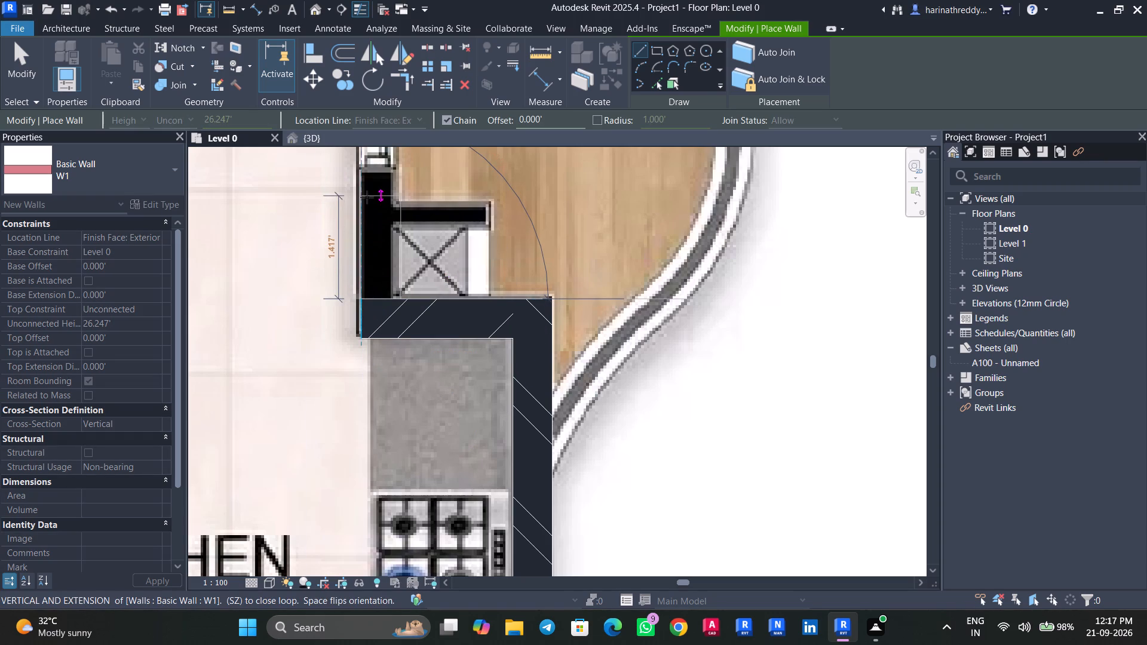
pyautogui.moveTo(366, 185); pyautogui.dragTo(358, 390, button='middle')
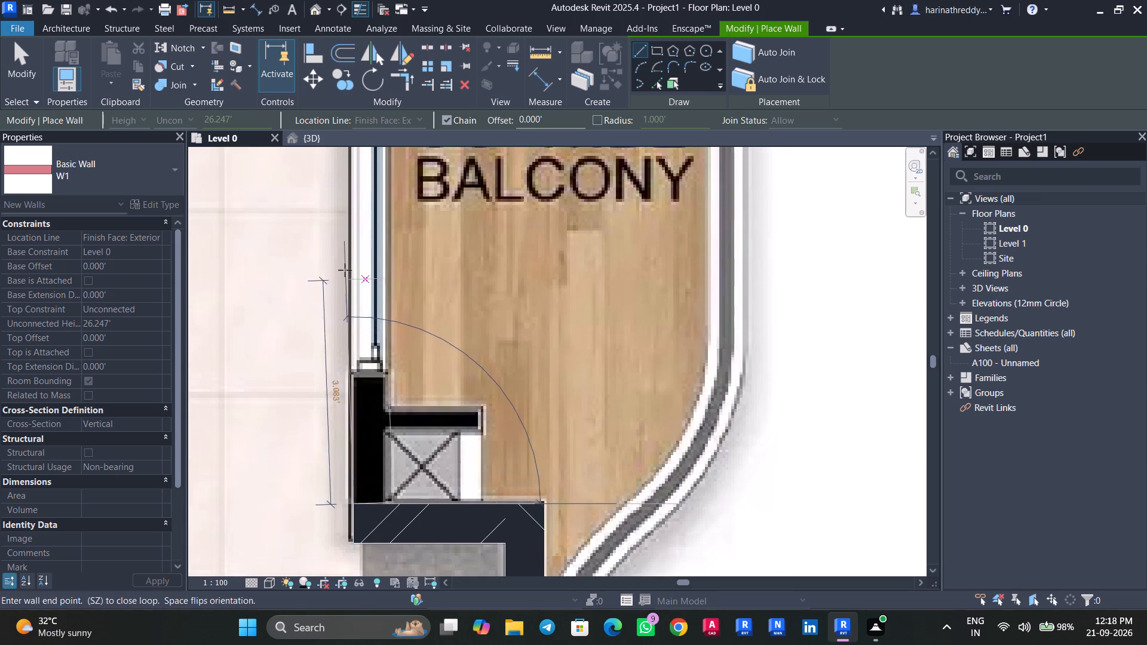
pyautogui.moveTo(352, 256); pyautogui.dragTo(356, 566, button='middle')
pyautogui.scroll(-5, 366, 370)
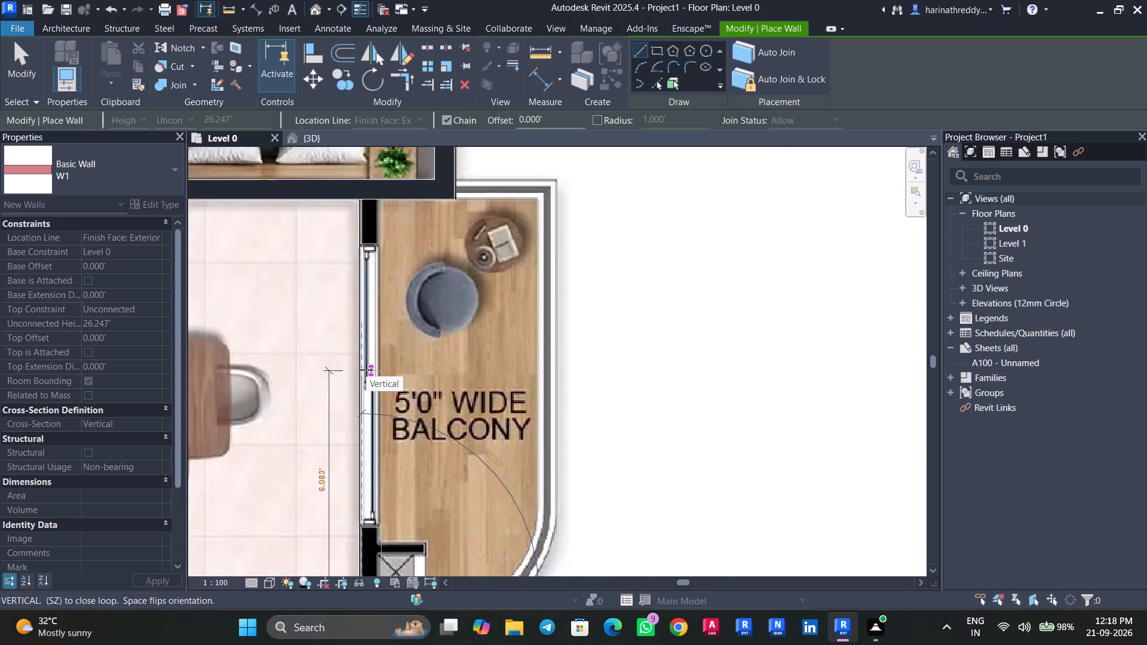
pyautogui.moveTo(366, 370); pyautogui.dragTo(375, 543, button='middle')
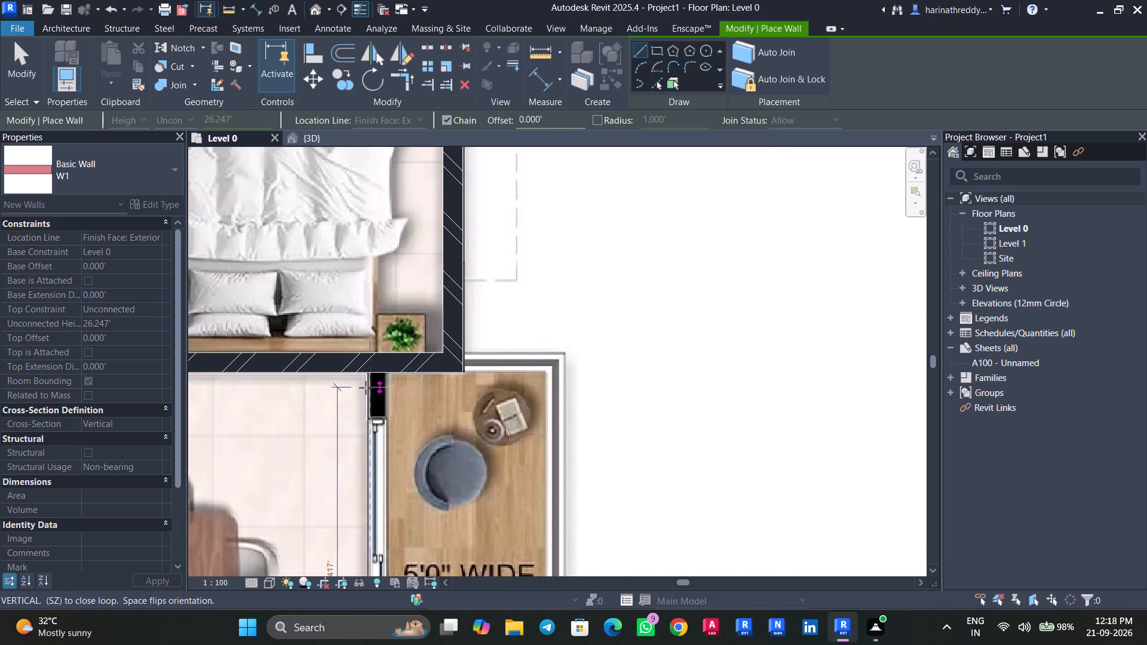
pyautogui.scroll(5, 366, 388)
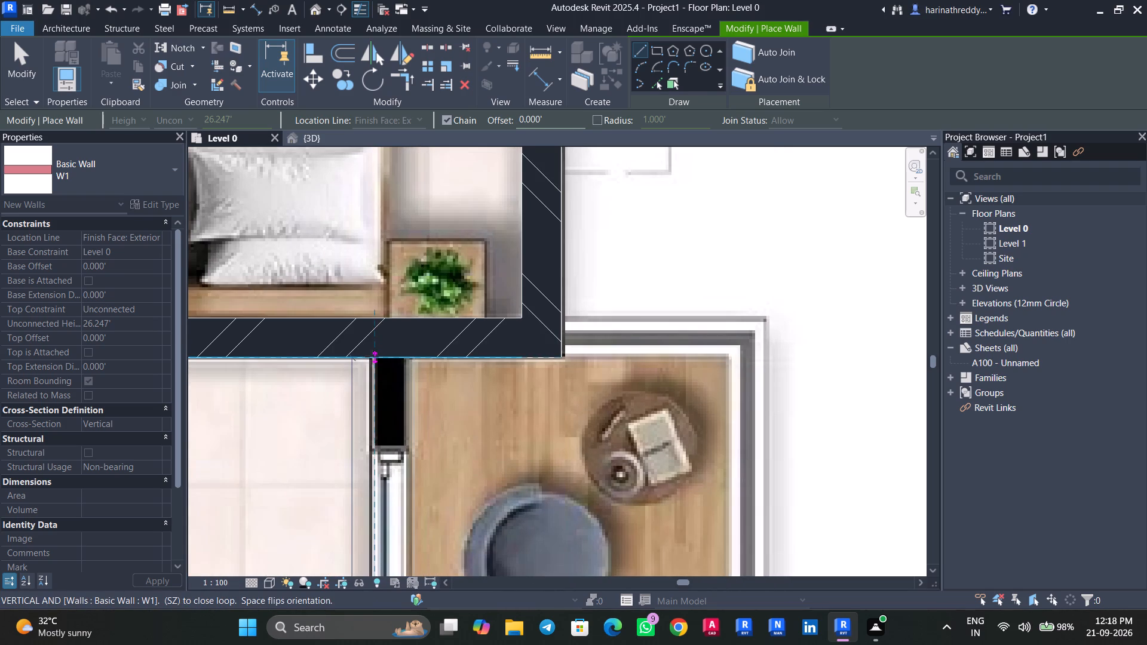
pyautogui.click(374, 358)
pyautogui.press('Escape')
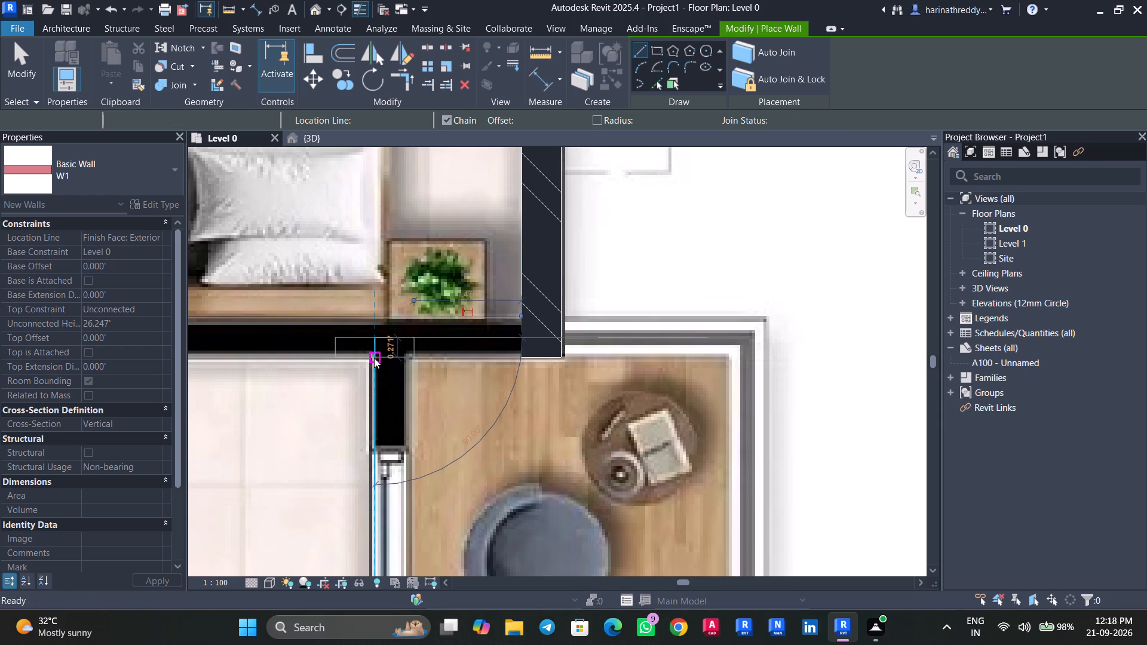
pyautogui.press('Escape')
# Nudge the wall between Living & Dining and the Balcony slightly towards Living & Dining to align it with the floor plan image.
pyautogui.click(392, 394)
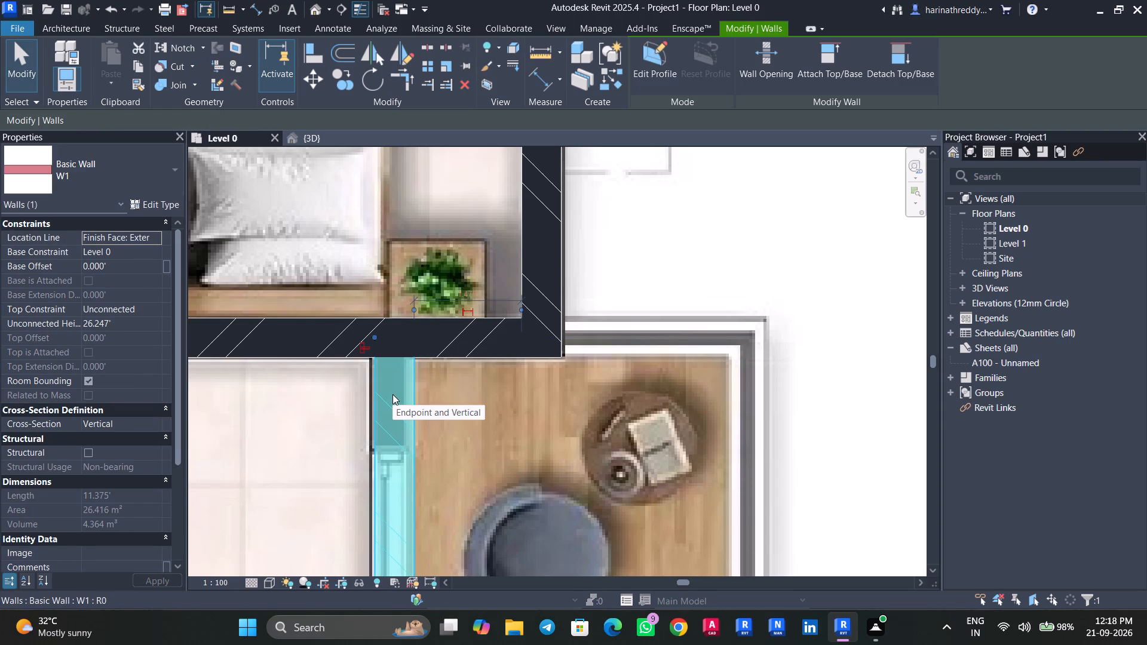
pyautogui.press('Left')
pyautogui.press('Left')
pyautogui.press('Right')
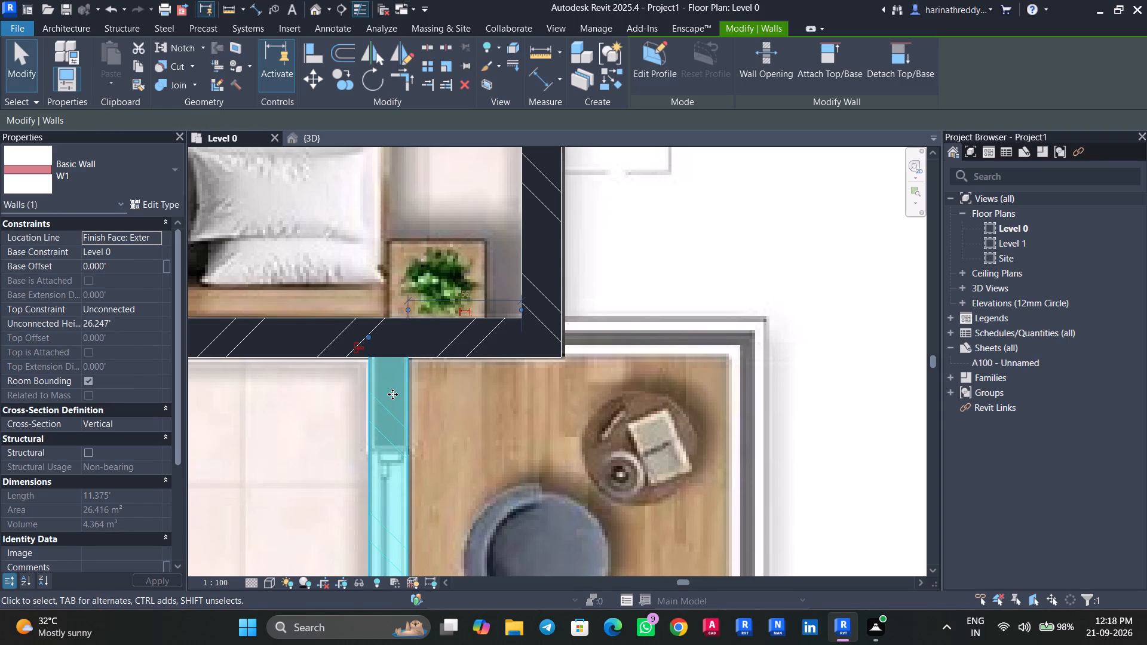
pyautogui.press('Escape')
# Draw a vertical W1 wall about 3.08 ft long on the M.Bedroom side of the ODU space below M.Toilet, flipped onto the black wall.
pyautogui.scroll(-4, 392, 394)
pyautogui.scroll(-3, 435, 454)
pyautogui.moveTo(435, 456); pyautogui.dragTo(370, 234, button='middle')
pyautogui.scroll(-5, 414, 354)
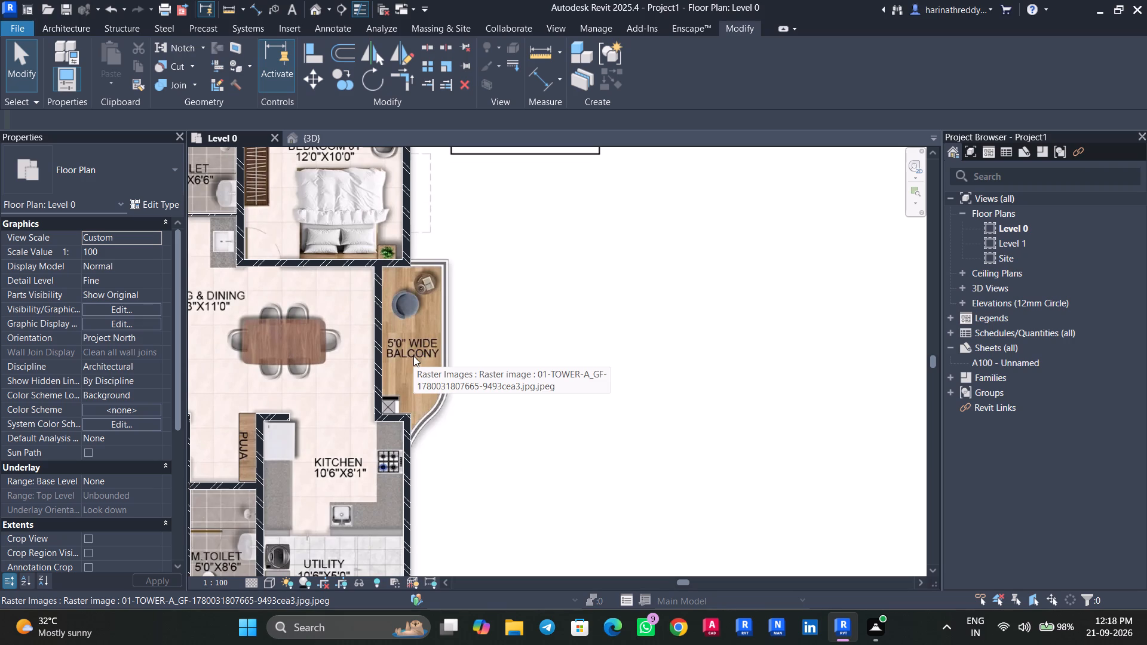
pyautogui.scroll(-4, 413, 356)
pyautogui.moveTo(413, 357); pyautogui.dragTo(492, 346, button='middle')
pyautogui.scroll(1, 492, 346)
pyautogui.scroll(-1, 390, 328)
pyautogui.moveTo(390, 328); pyautogui.dragTo(389, 328, button='middle')
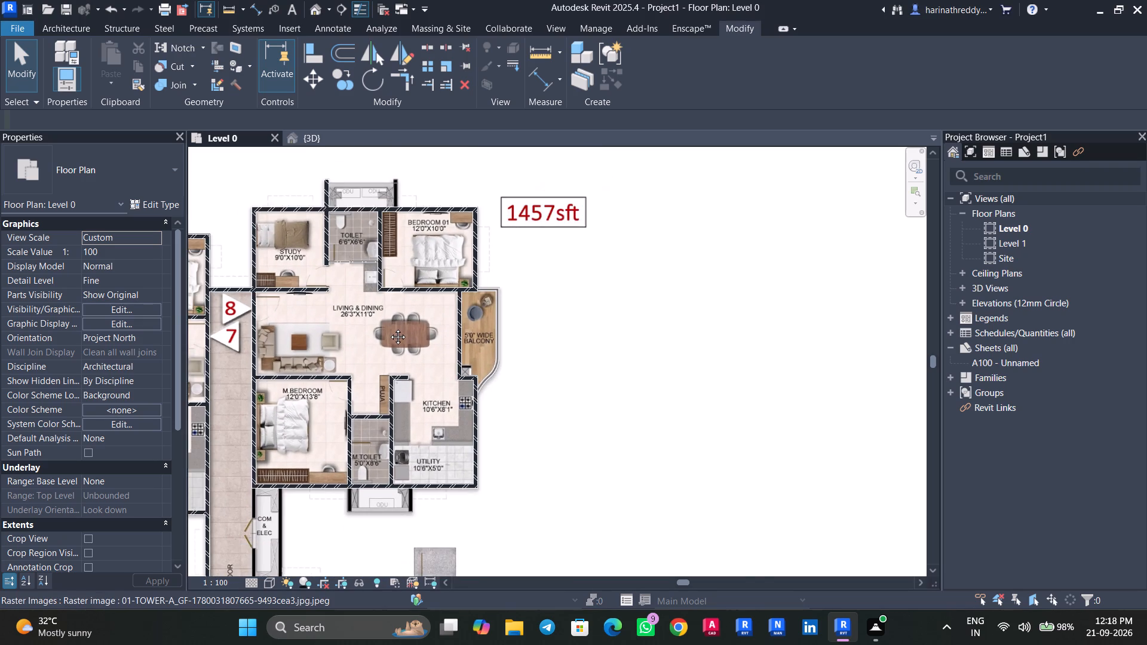
pyautogui.moveTo(389, 328); pyautogui.dragTo(419, 223, button='middle')
pyautogui.moveTo(474, 391); pyautogui.dragTo(472, 382, button='middle')
pyautogui.scroll(5, 428, 386)
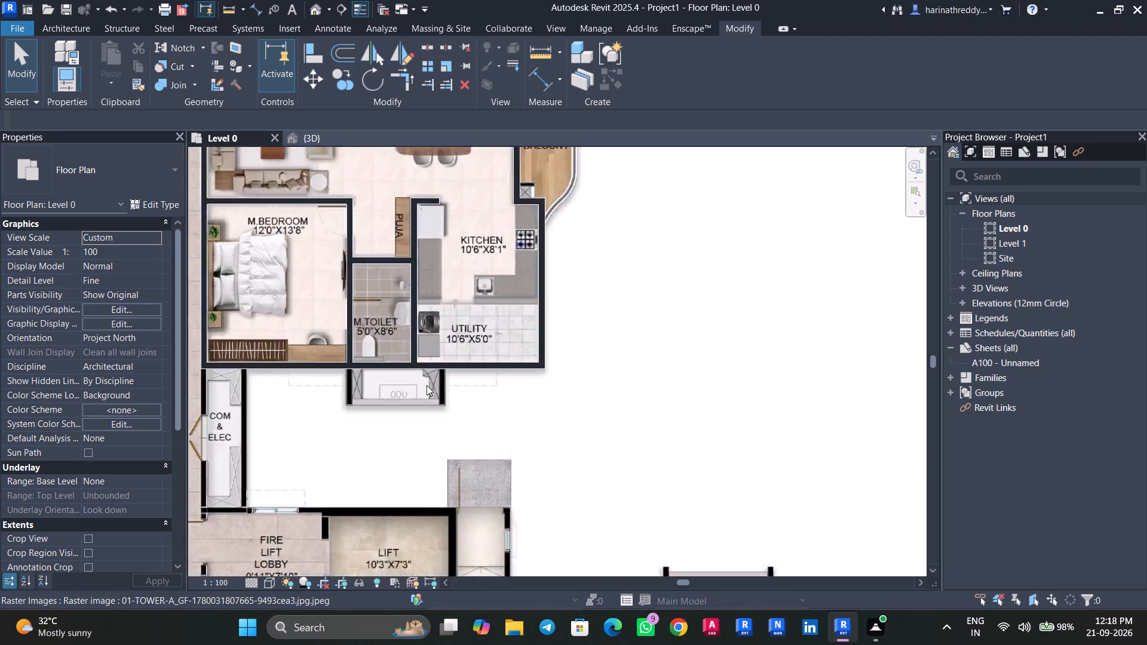
pyautogui.scroll(3, 427, 385)
pyautogui.moveTo(336, 400); pyautogui.dragTo(408, 355, button='middle')
pyautogui.write('WA')
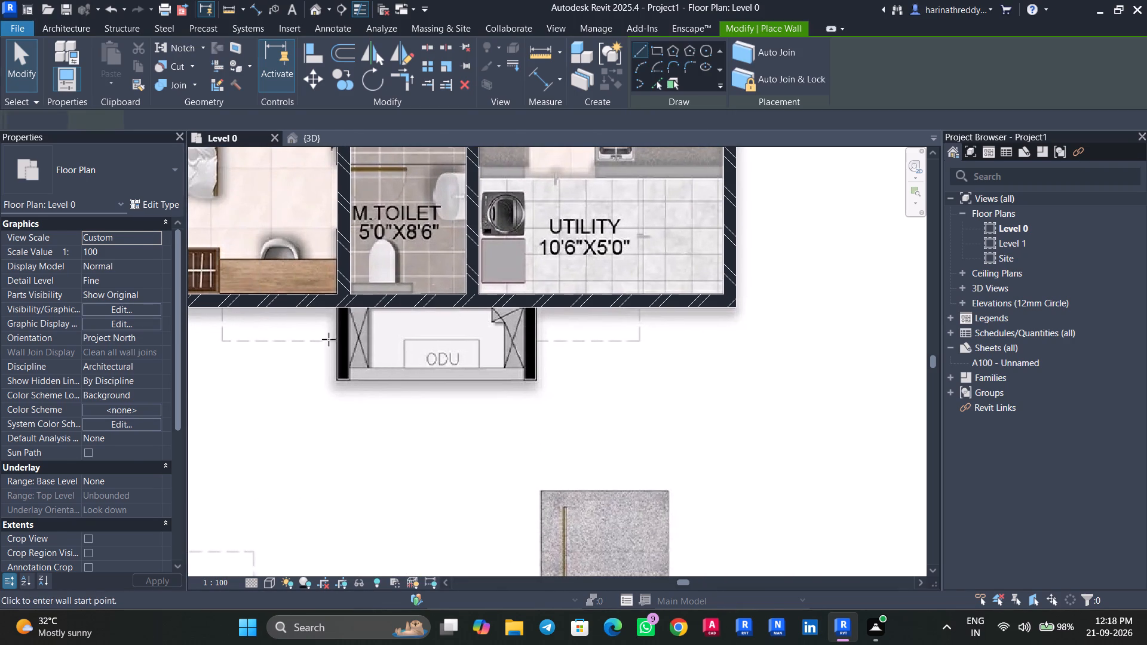
pyautogui.scroll(6, 343, 330)
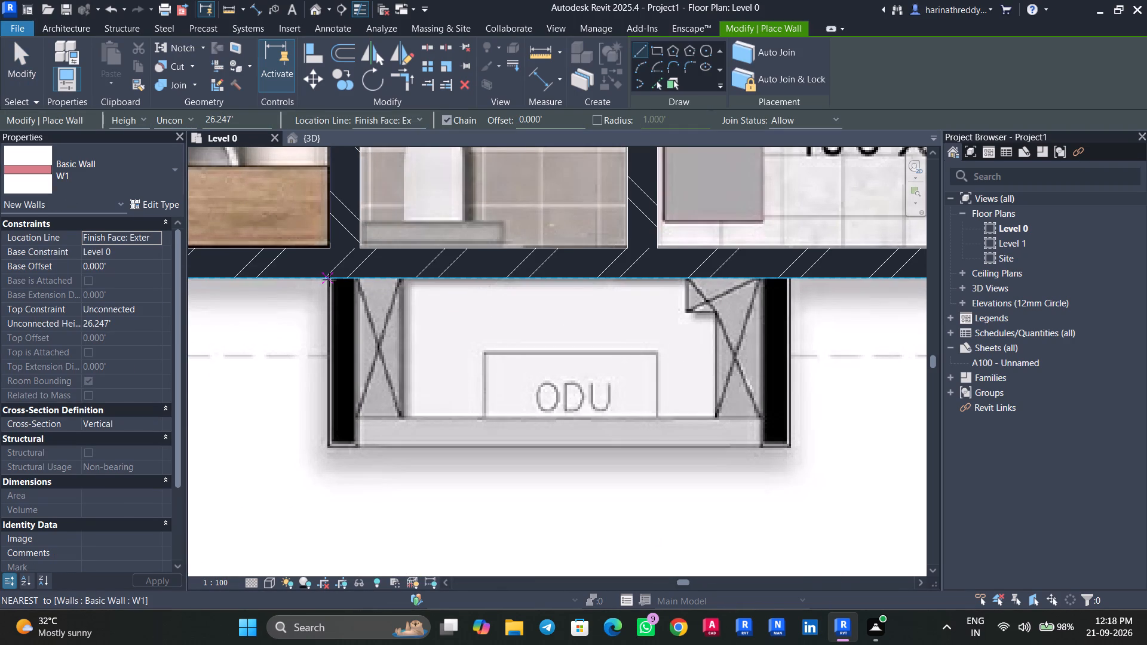
pyautogui.click(329, 279)
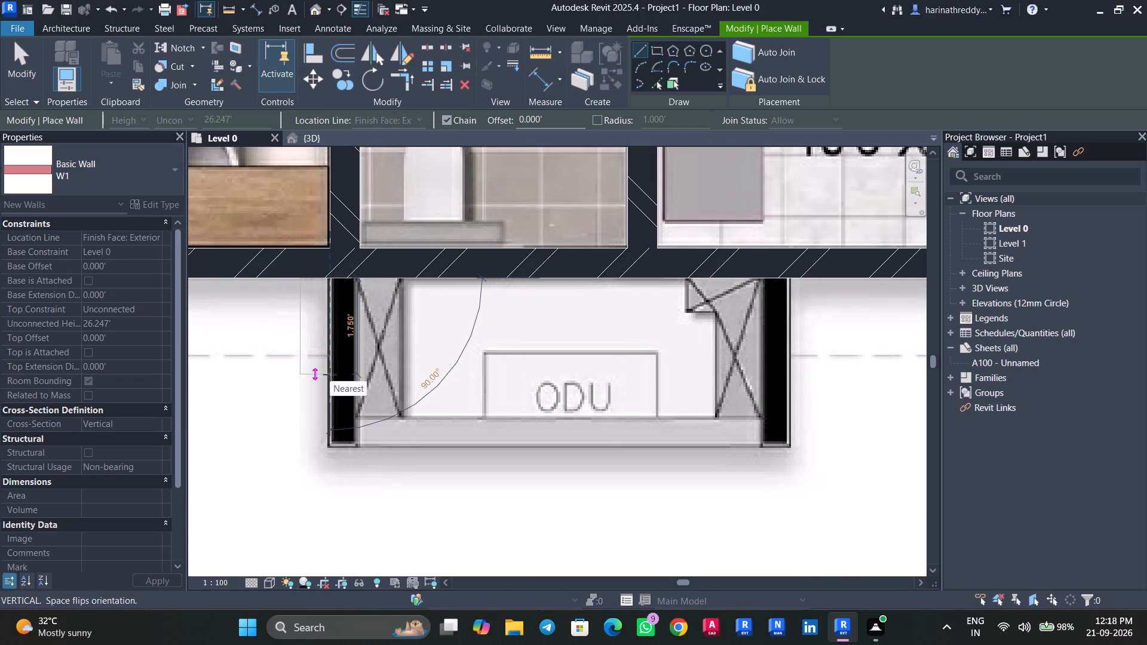
pyautogui.press('space')
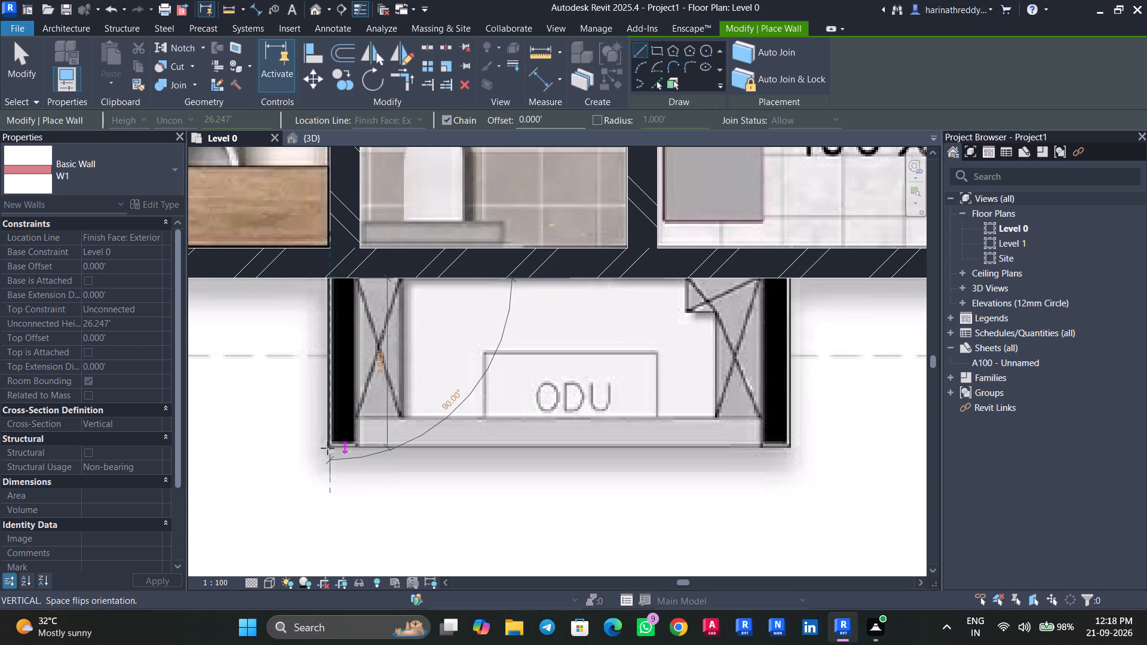
pyautogui.scroll(5, 327, 448)
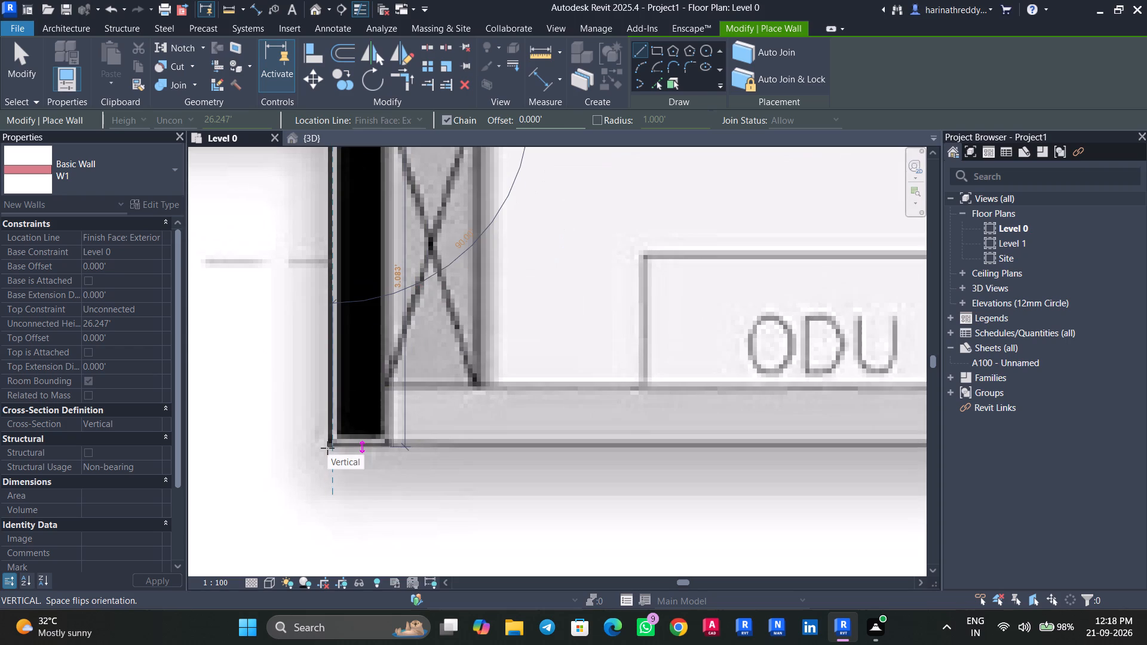
pyautogui.click(327, 448)
pyautogui.press('Escape')
# Draw a vertical W1 wall about 3.08 ft long on the Utility side of the ODU space below M.Toilet.
pyautogui.scroll(-8, 412, 387)
pyautogui.moveTo(445, 370); pyautogui.dragTo(266, 370, button='middle')
pyautogui.scroll(5, 514, 301)
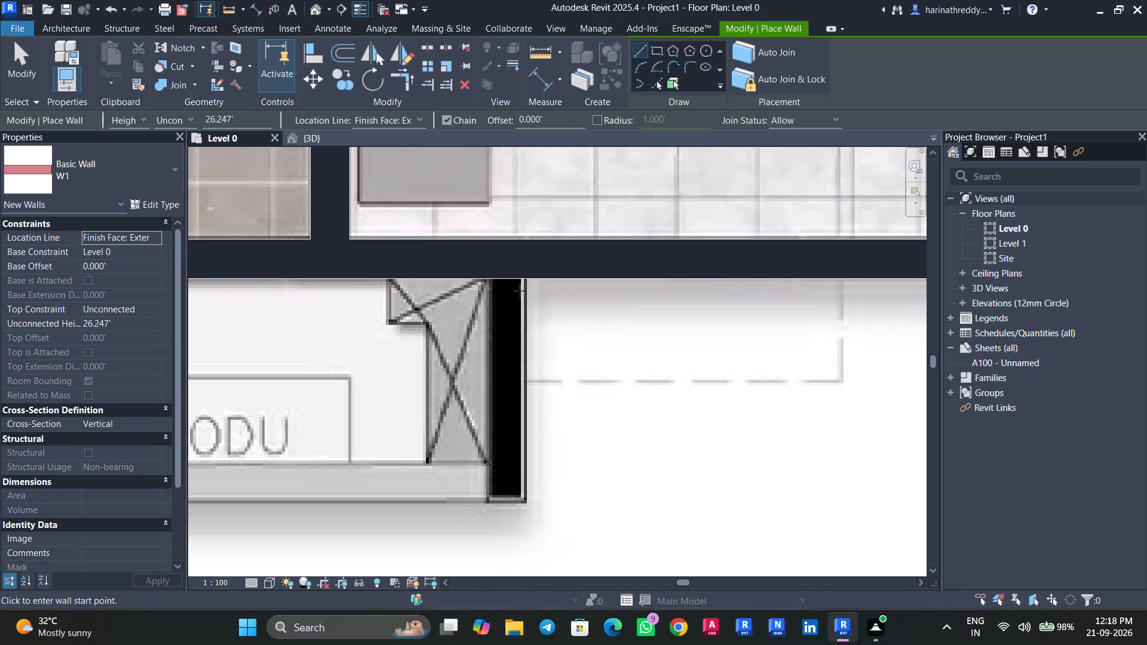
pyautogui.click(525, 279)
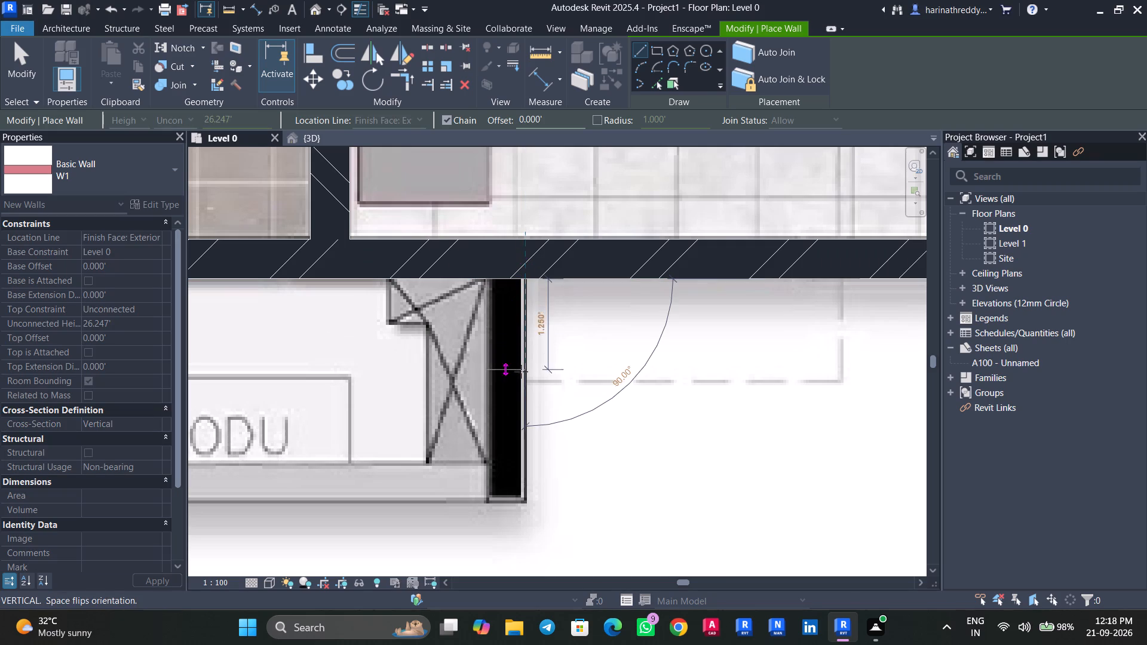
pyautogui.click(517, 501)
pyautogui.press('Escape')
# Draw a short horizontal W2 wall above the balcony shaft, from the Living & Dining wall to the black stub's end in the image.
pyautogui.scroll(-8, 505, 476)
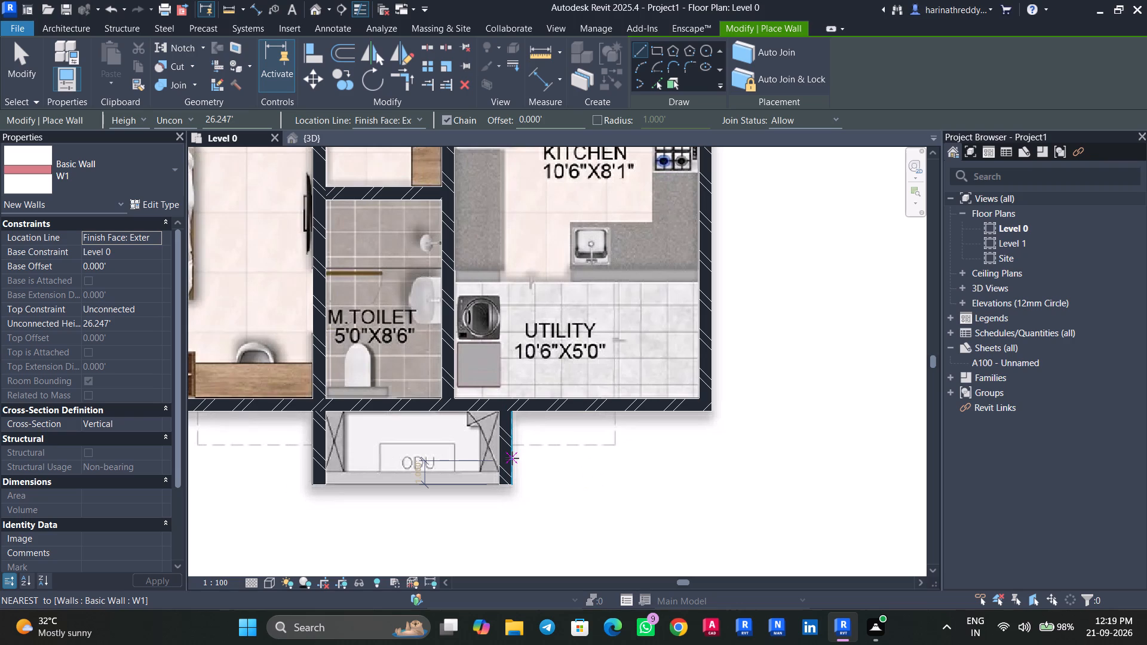
pyautogui.scroll(-5, 512, 457)
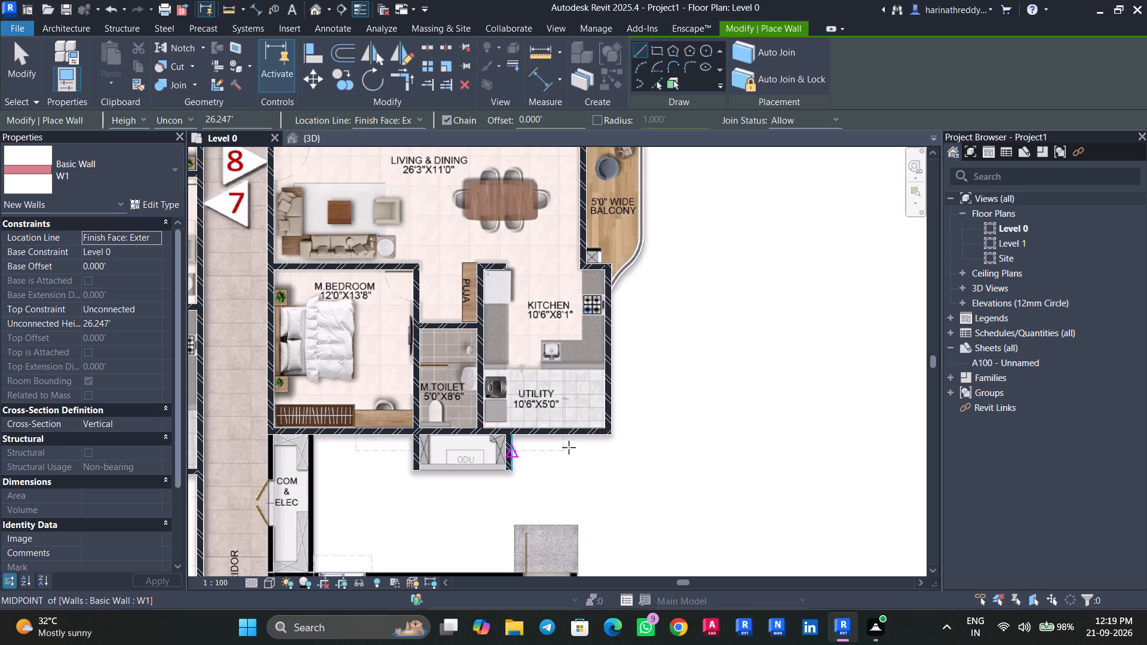
pyautogui.moveTo(549, 310); pyautogui.dragTo(517, 408, button='middle')
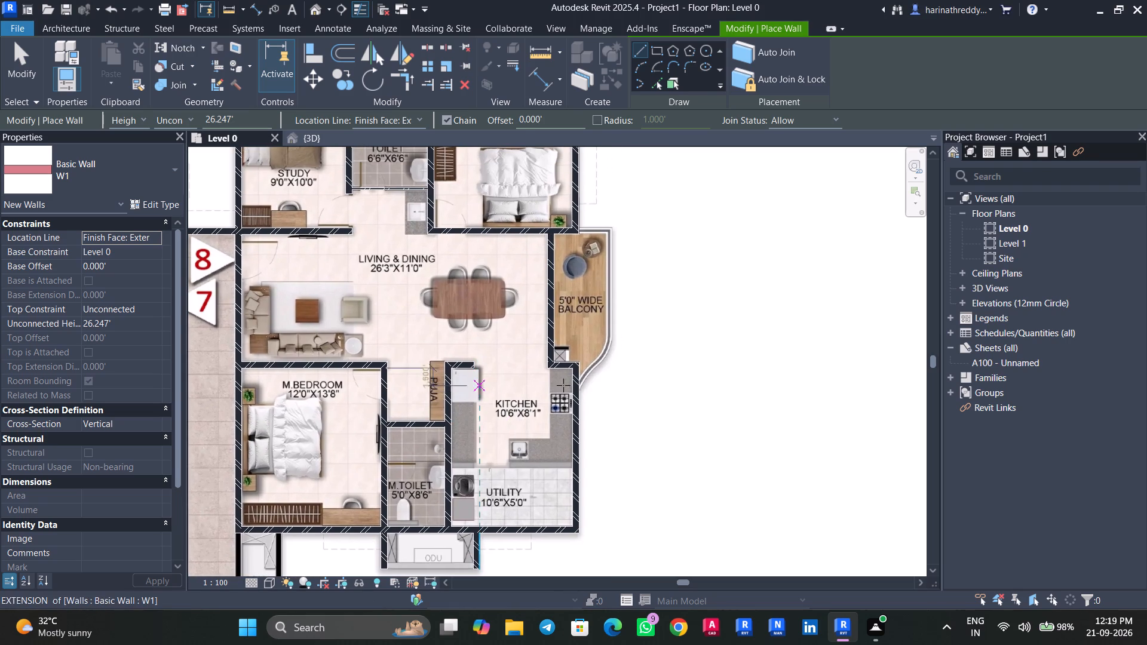
pyautogui.scroll(10, 582, 364)
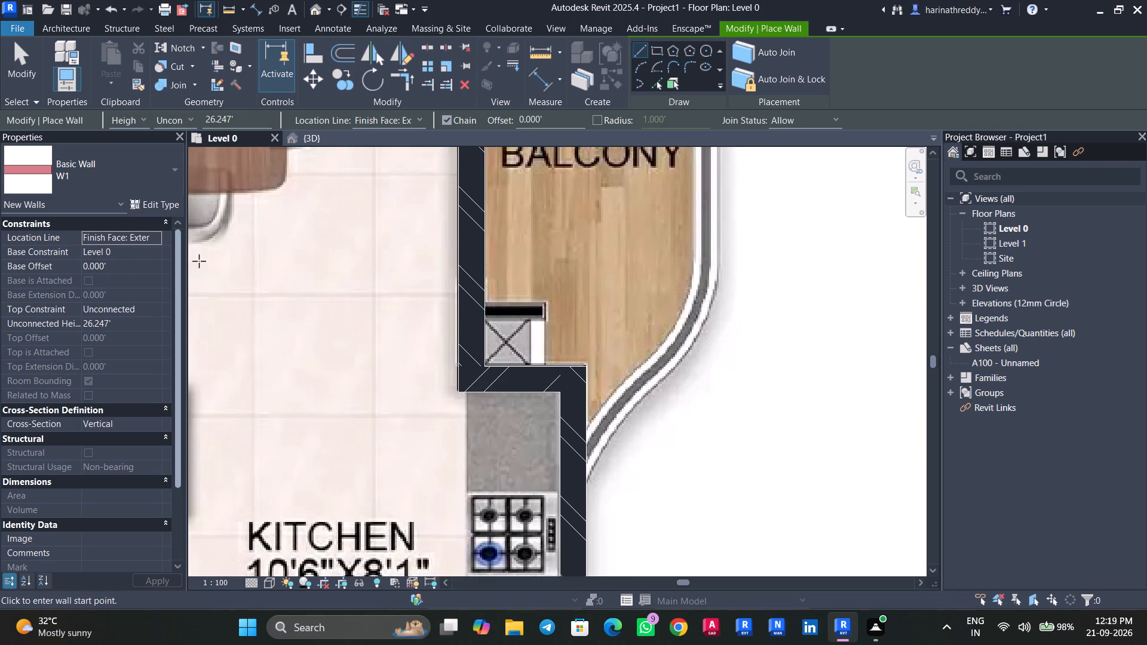
pyautogui.click(105, 147)
pyautogui.click(126, 285)
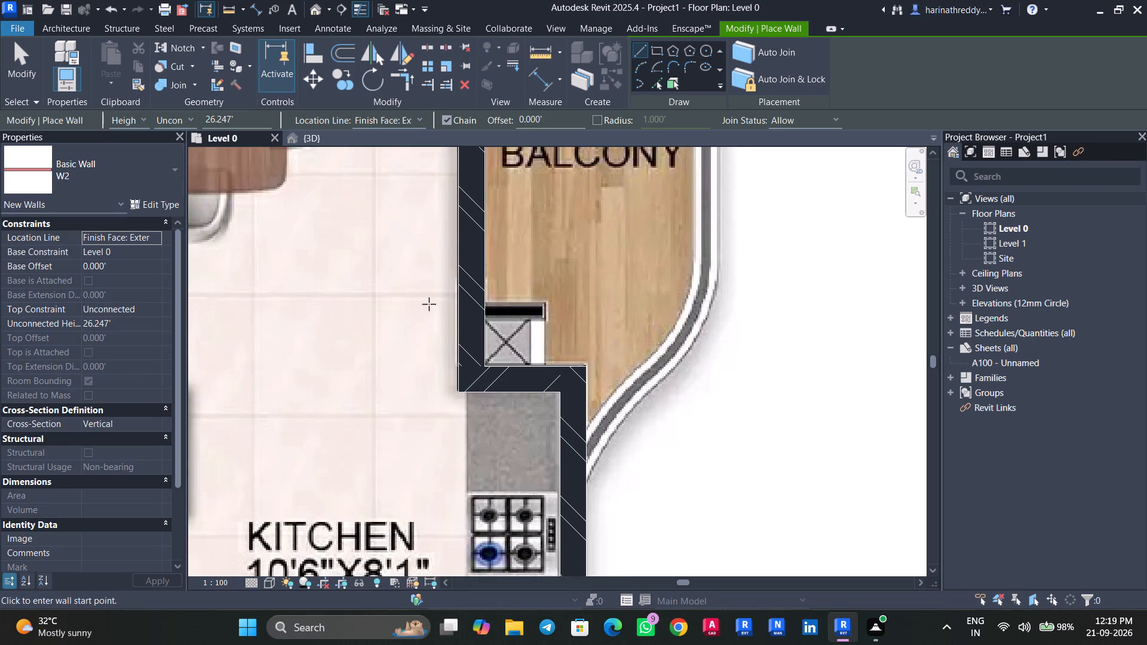
pyautogui.scroll(7, 490, 309)
pyautogui.click(483, 301)
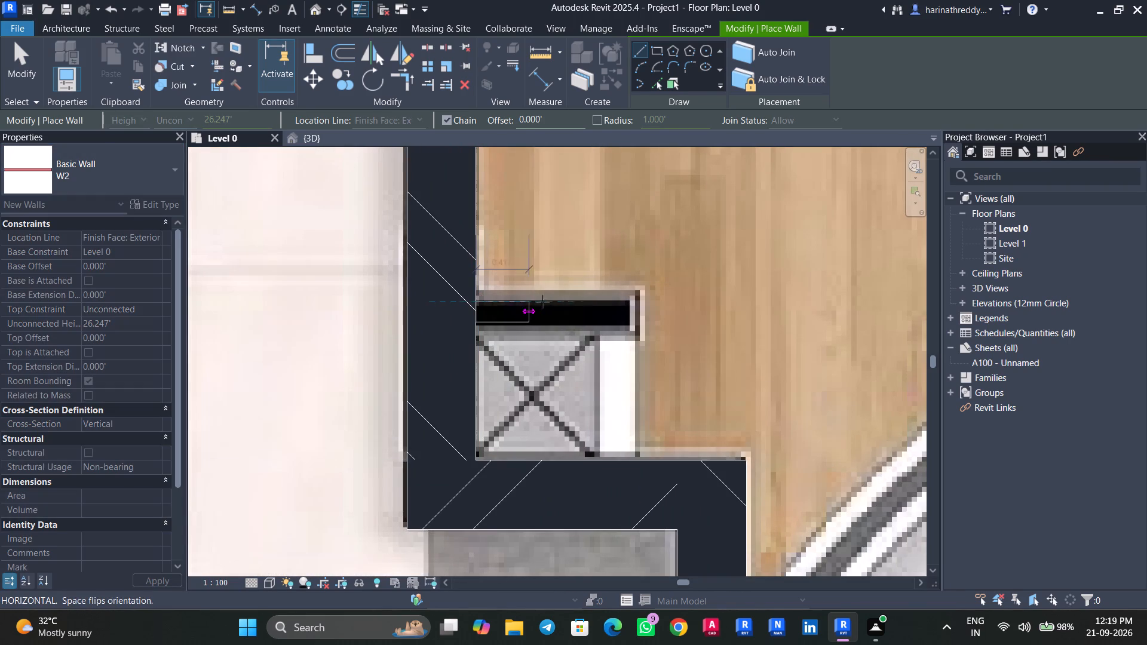
pyautogui.click(632, 304)
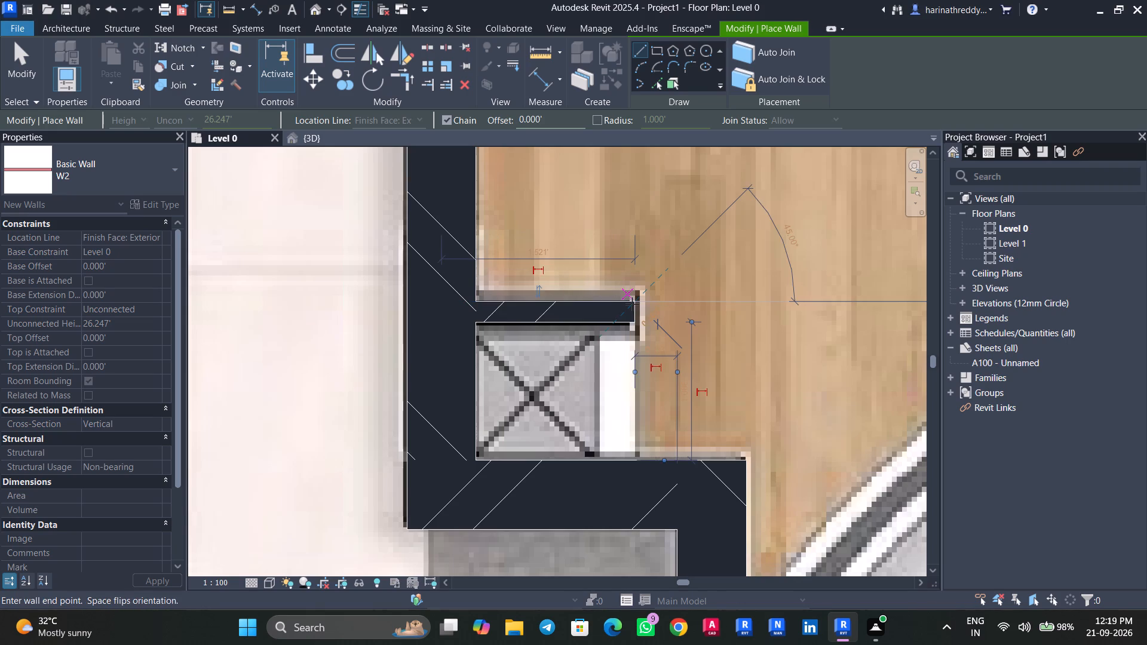
pyautogui.press('Escape')
# Draw a vertical W1 wall on the Bedroom 01 side of the ODU space above the Toilet, up to the black wall's upper end.
pyautogui.scroll(-4, 632, 304)
pyautogui.scroll(1, 631, 312)
pyautogui.scroll(-12, 631, 312)
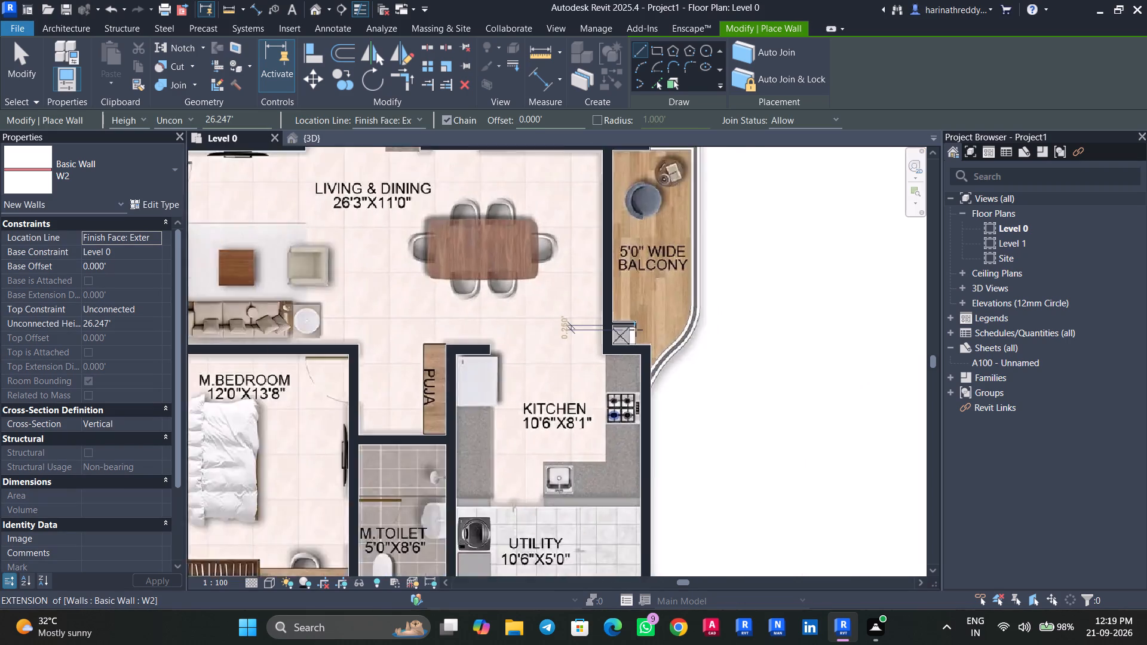
pyautogui.scroll(-5, 636, 330)
pyautogui.moveTo(636, 330); pyautogui.dragTo(604, 279, button='middle')
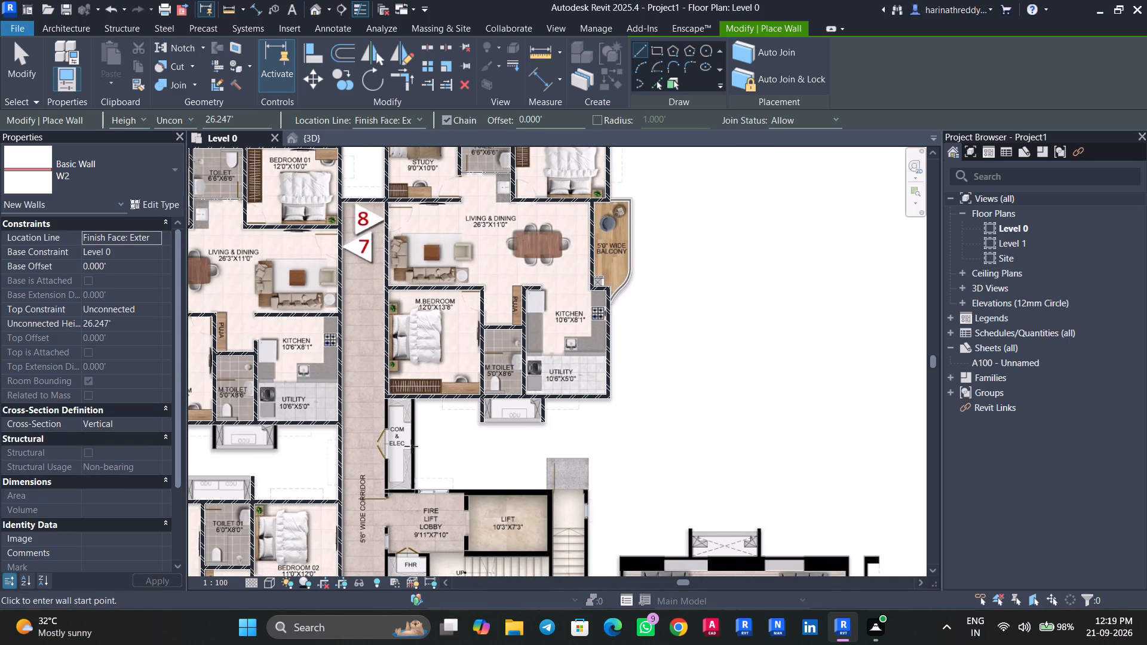
pyautogui.moveTo(464, 328); pyautogui.dragTo(449, 503, button='middle')
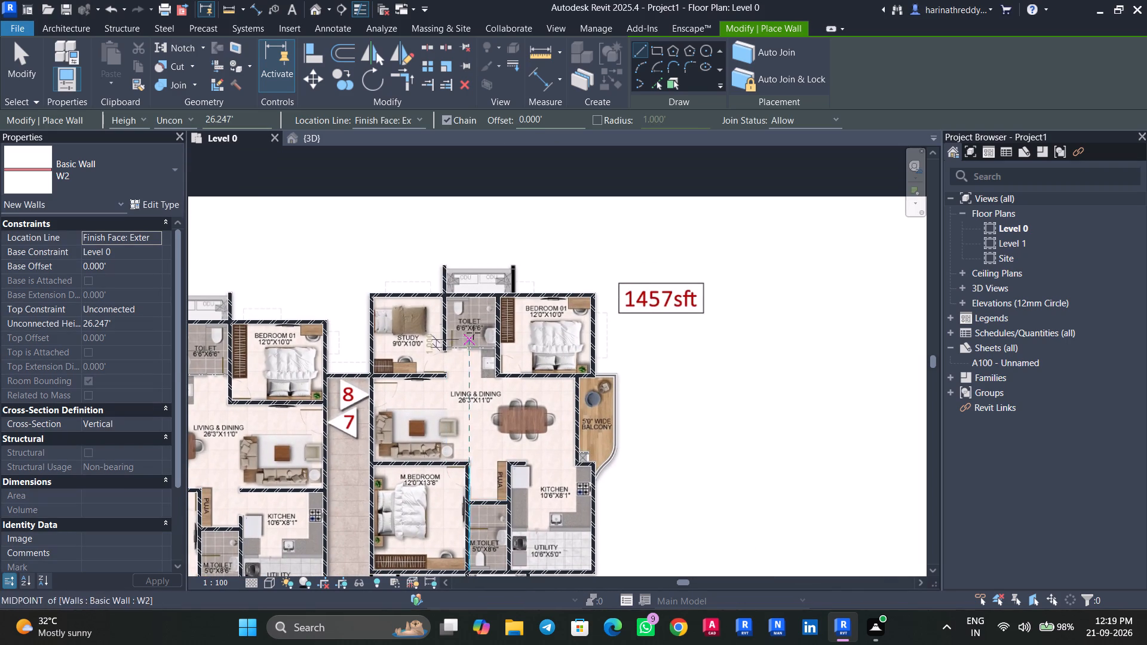
pyautogui.scroll(4, 539, 268)
pyautogui.click(153, 168)
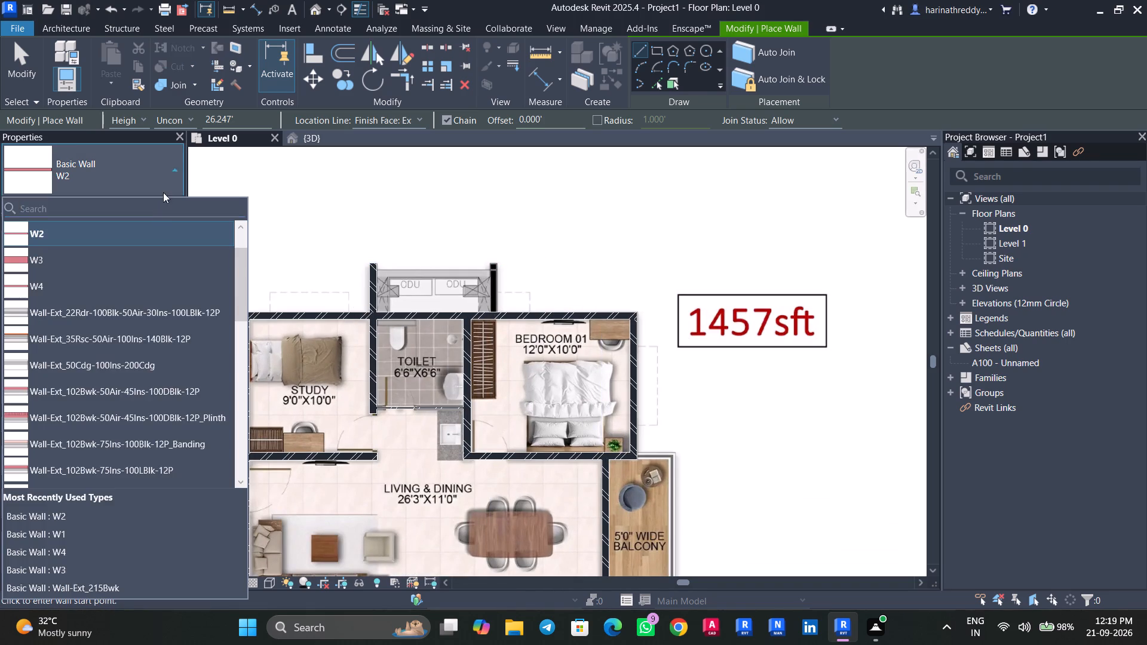
pyautogui.scroll(3, 150, 234)
pyautogui.click(148, 244)
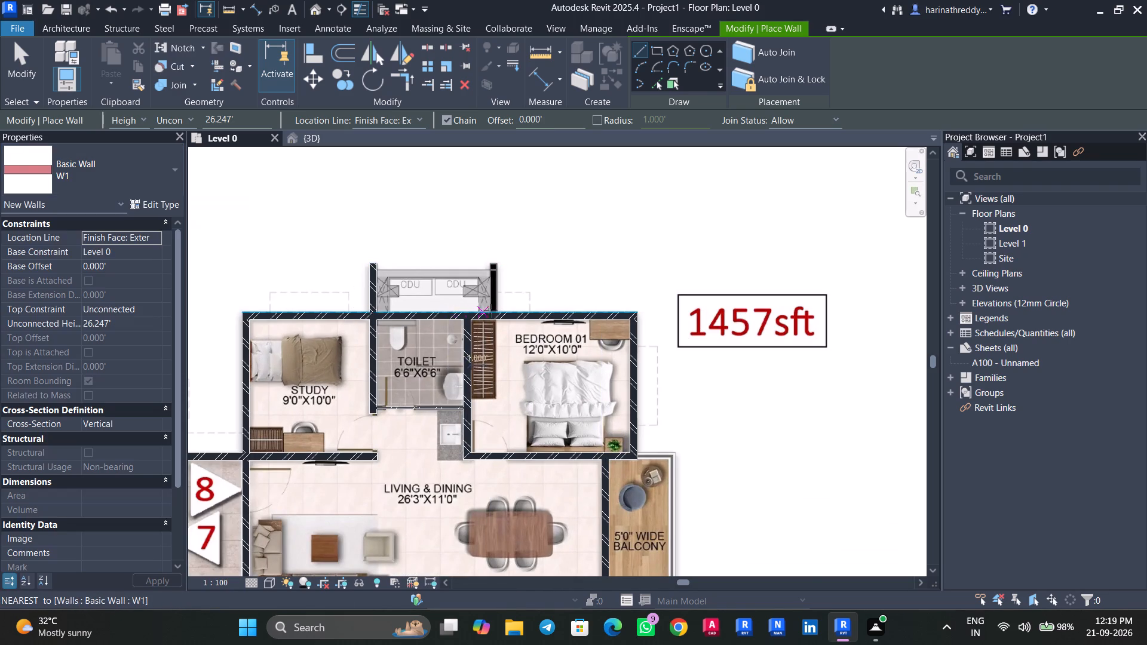
pyautogui.scroll(8, 493, 309)
pyautogui.click(504, 317)
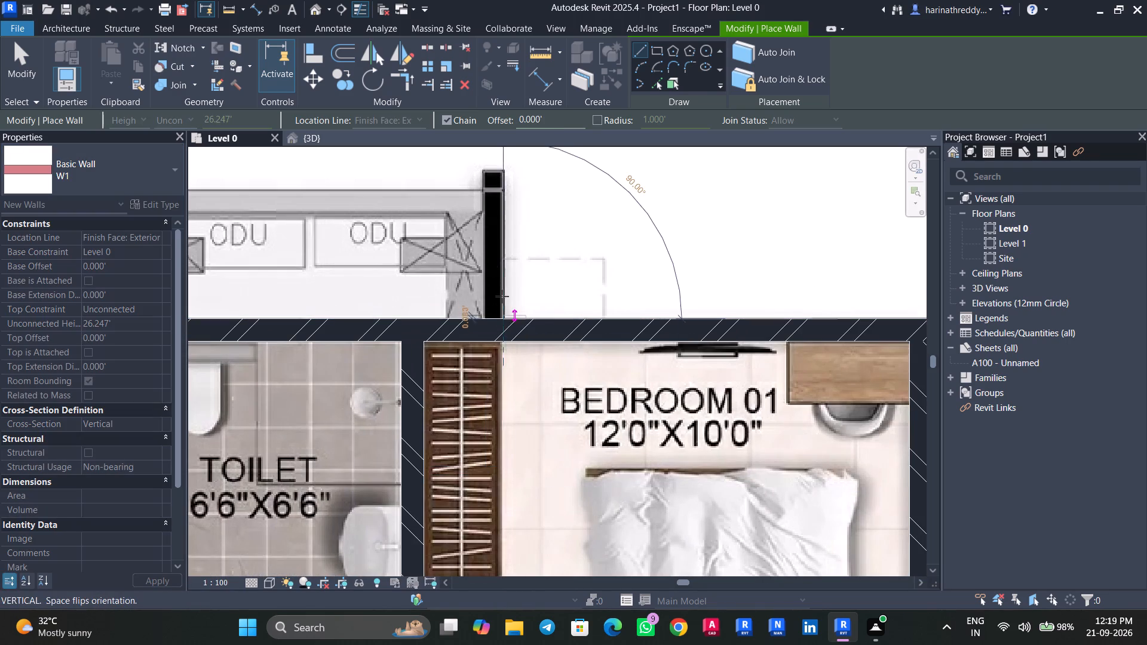
pyautogui.press('space')
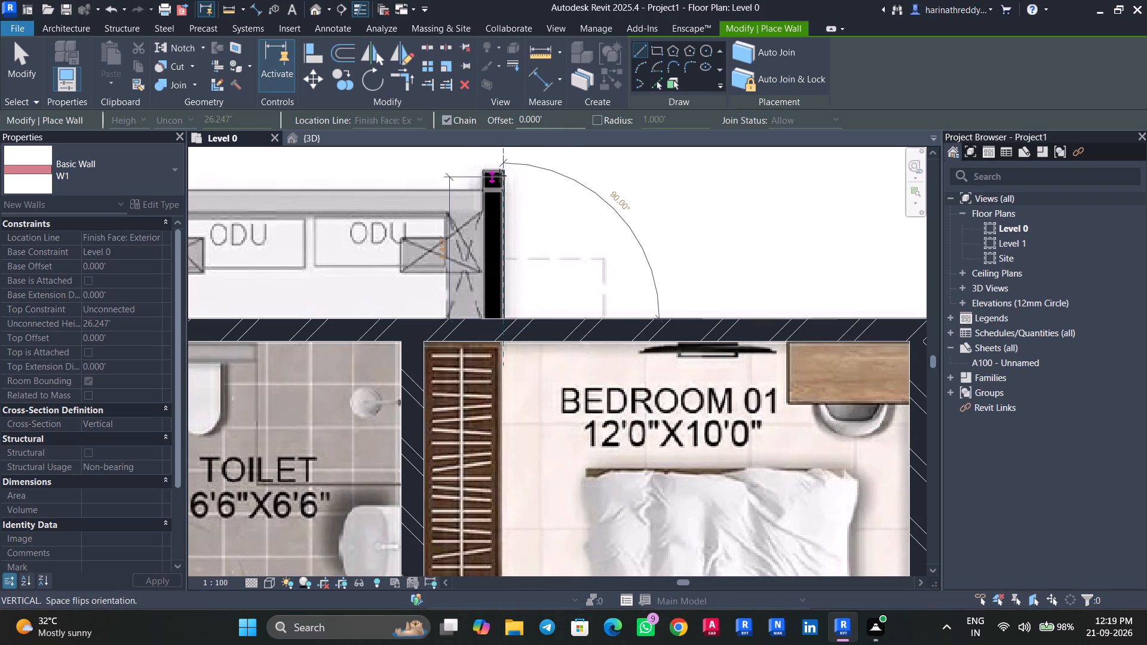
pyautogui.click(499, 171)
pyautogui.press('Escape')
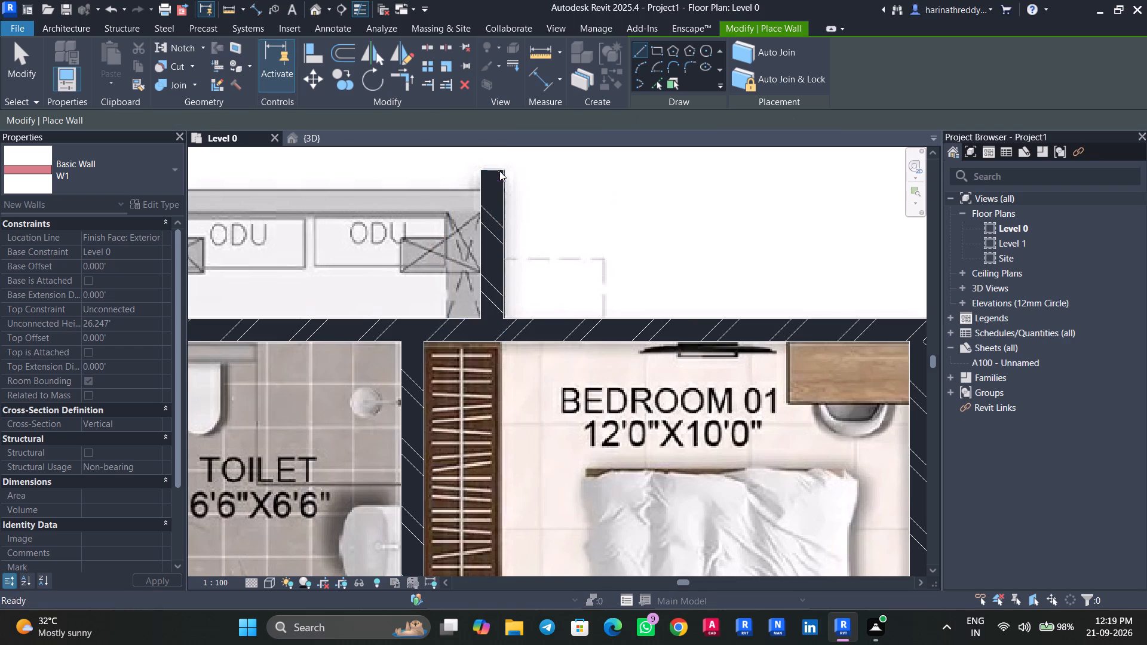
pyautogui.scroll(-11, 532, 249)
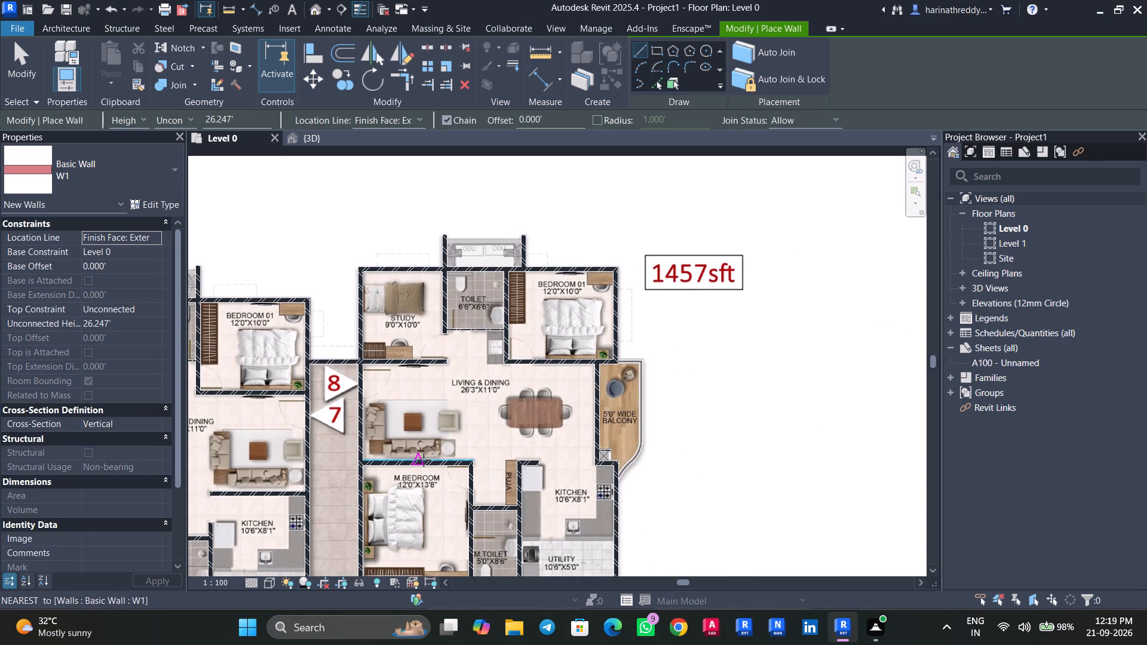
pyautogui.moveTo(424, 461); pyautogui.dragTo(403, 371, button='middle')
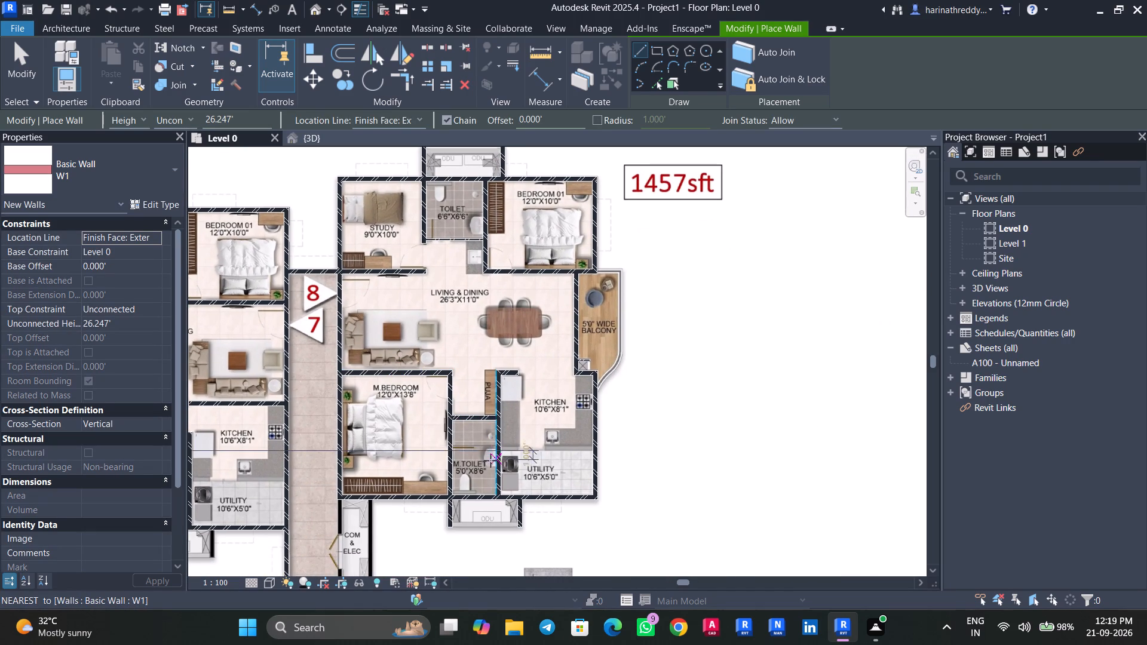
# Draw a vertical W1 wall about 12.75 ft long on the corridor side of COM & ELEC, flipped onto the black wall, ending at the lobby door.
pyautogui.scroll(-1, 462, 544)
pyautogui.moveTo(462, 544); pyautogui.dragTo(462, 380, button='middle')
pyautogui.scroll(1, 461, 388)
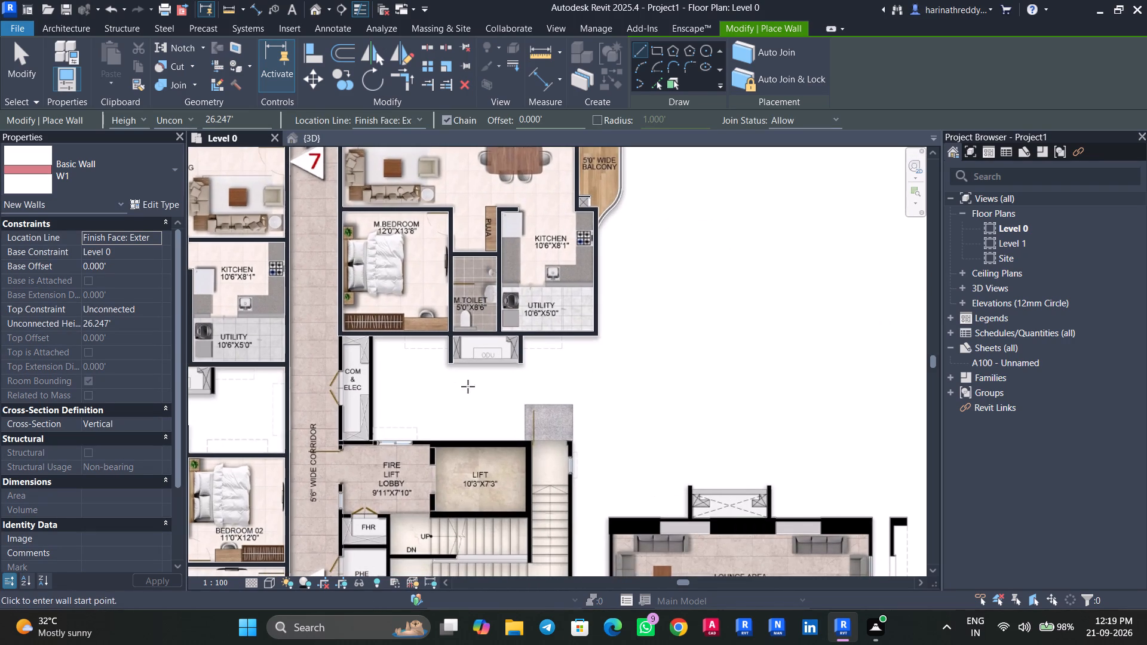
pyautogui.moveTo(370, 415); pyautogui.dragTo(468, 416, button='middle')
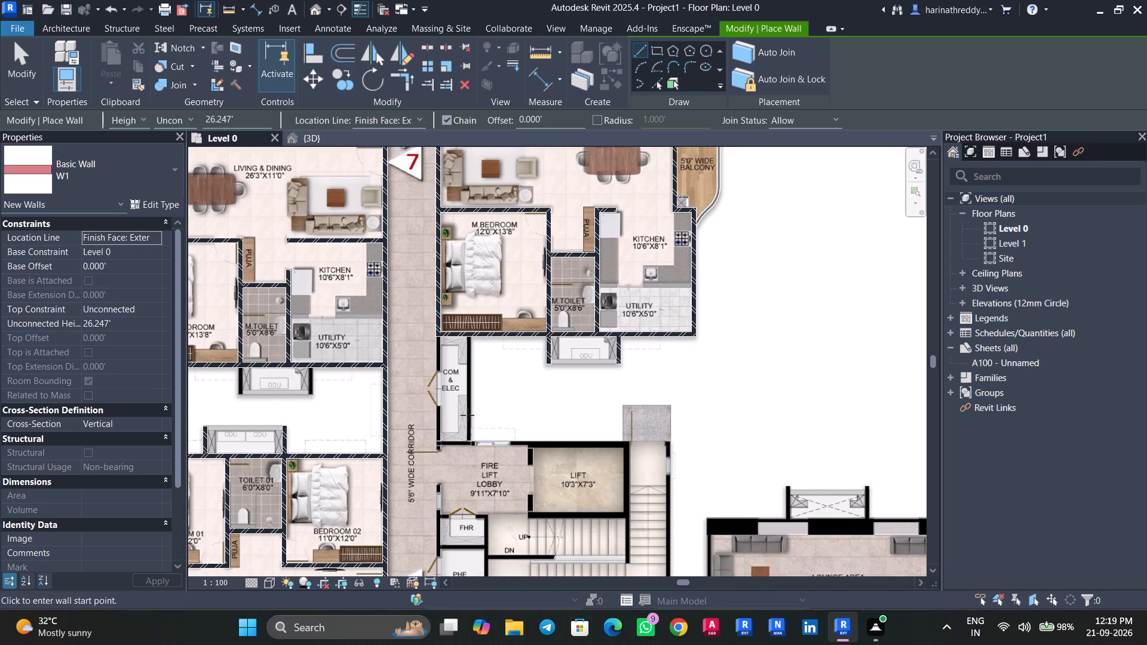
pyautogui.scroll(7, 471, 413)
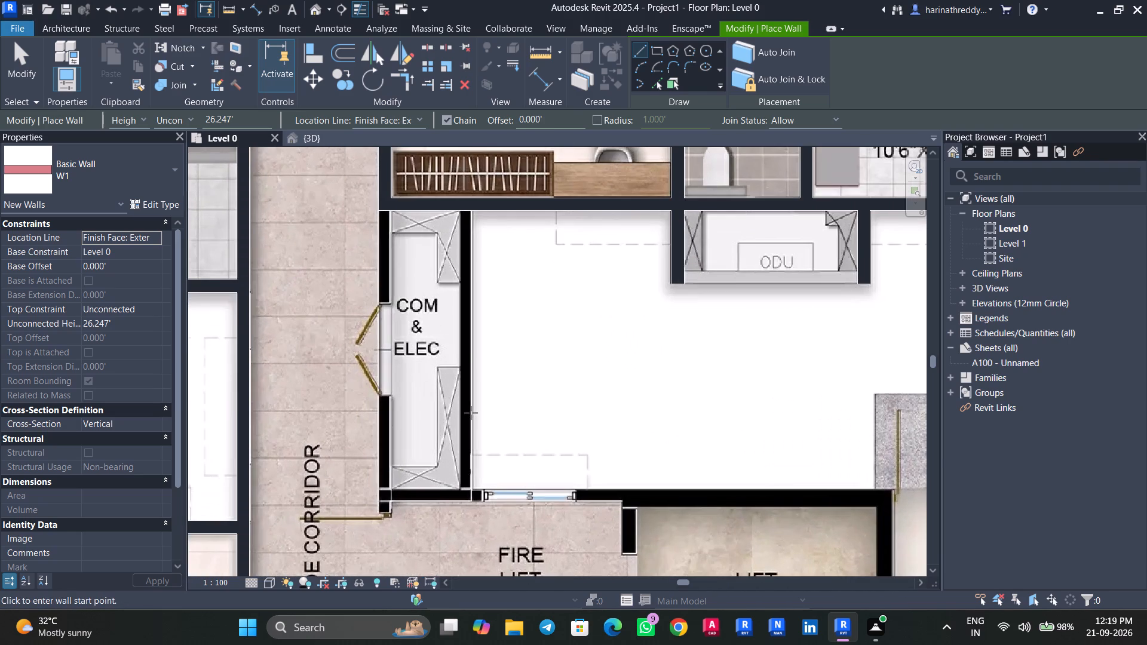
pyautogui.moveTo(432, 364); pyautogui.dragTo(520, 386, button='middle')
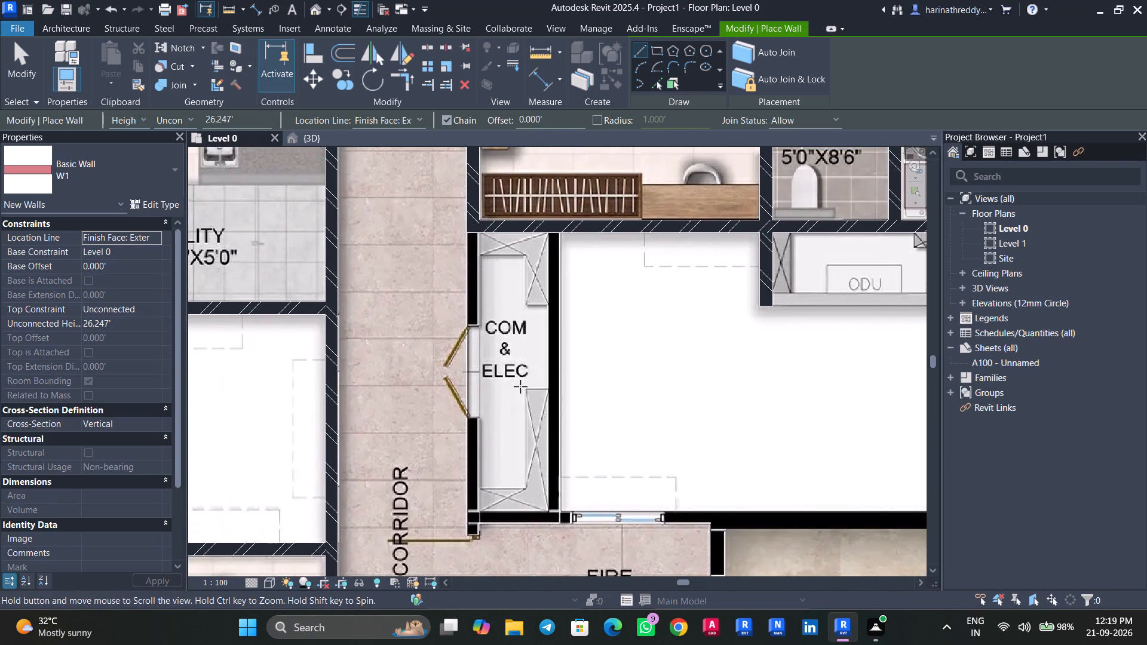
pyautogui.click(464, 235)
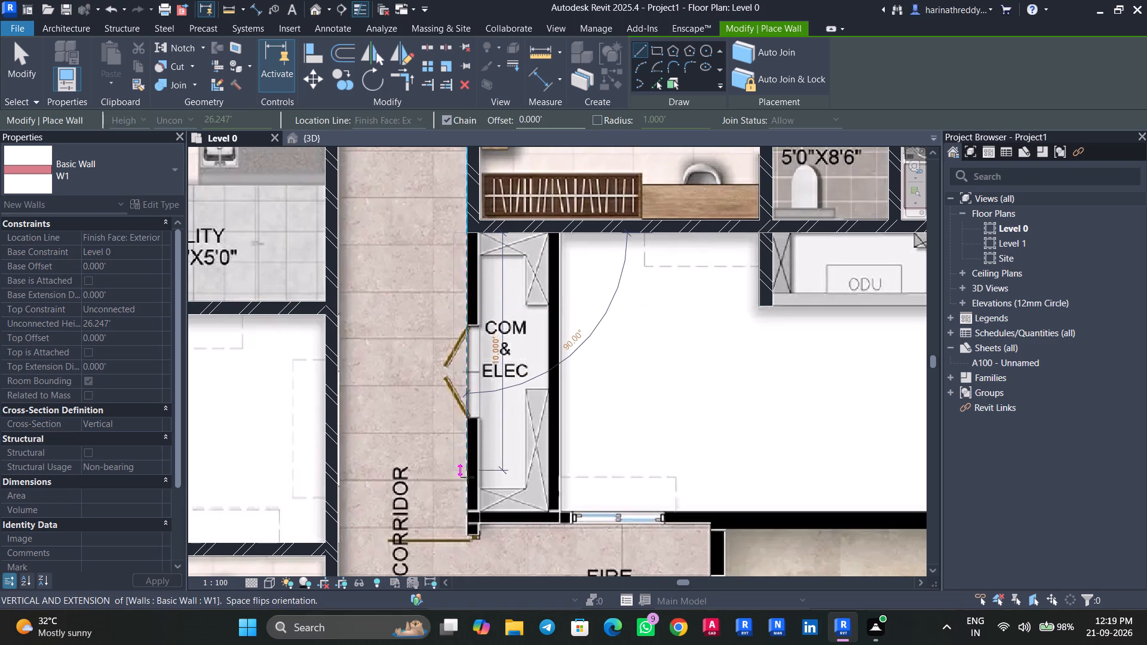
pyautogui.scroll(6, 466, 524)
pyautogui.moveTo(466, 524); pyautogui.dragTo(461, 502, button='middle')
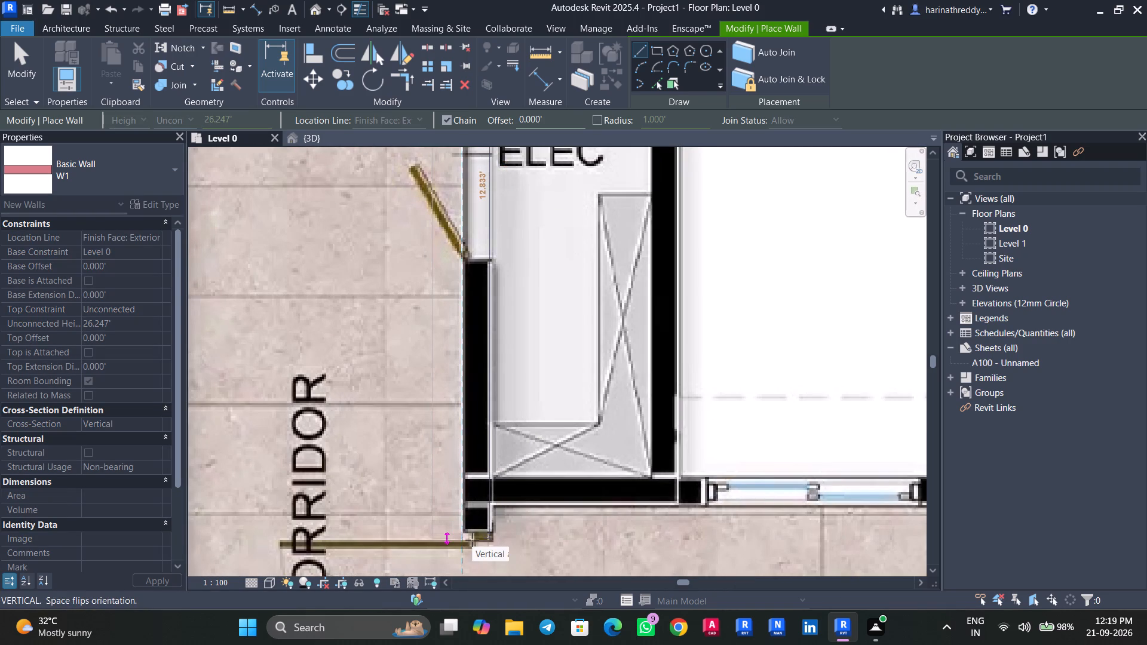
pyautogui.press('space')
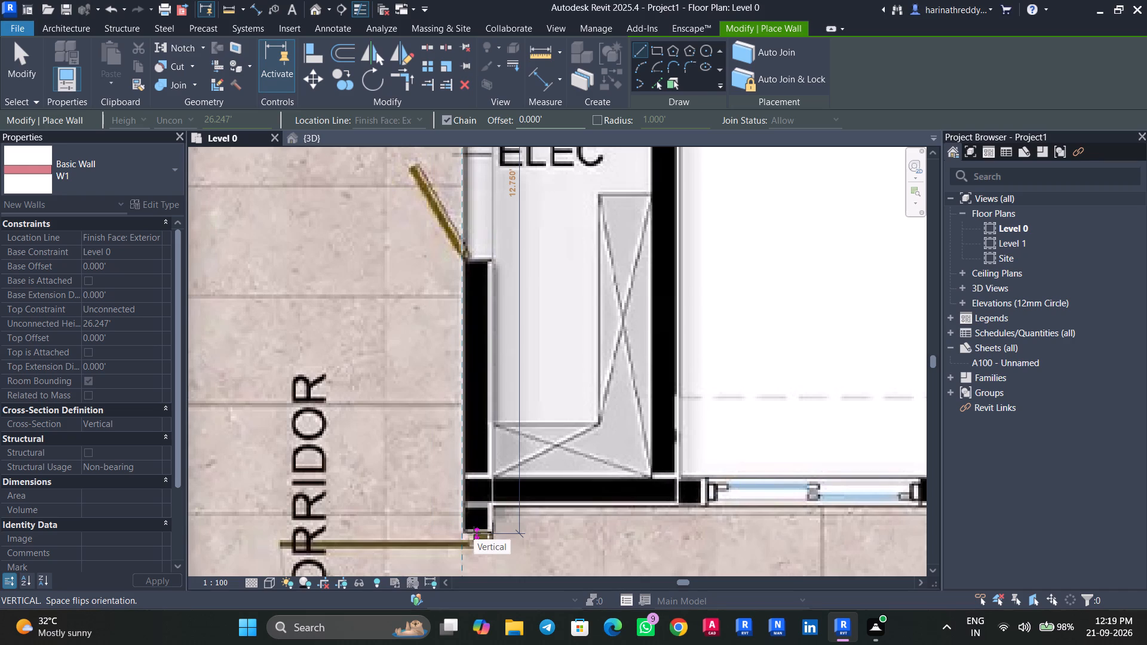
pyautogui.click(474, 533)
pyautogui.press('Escape')
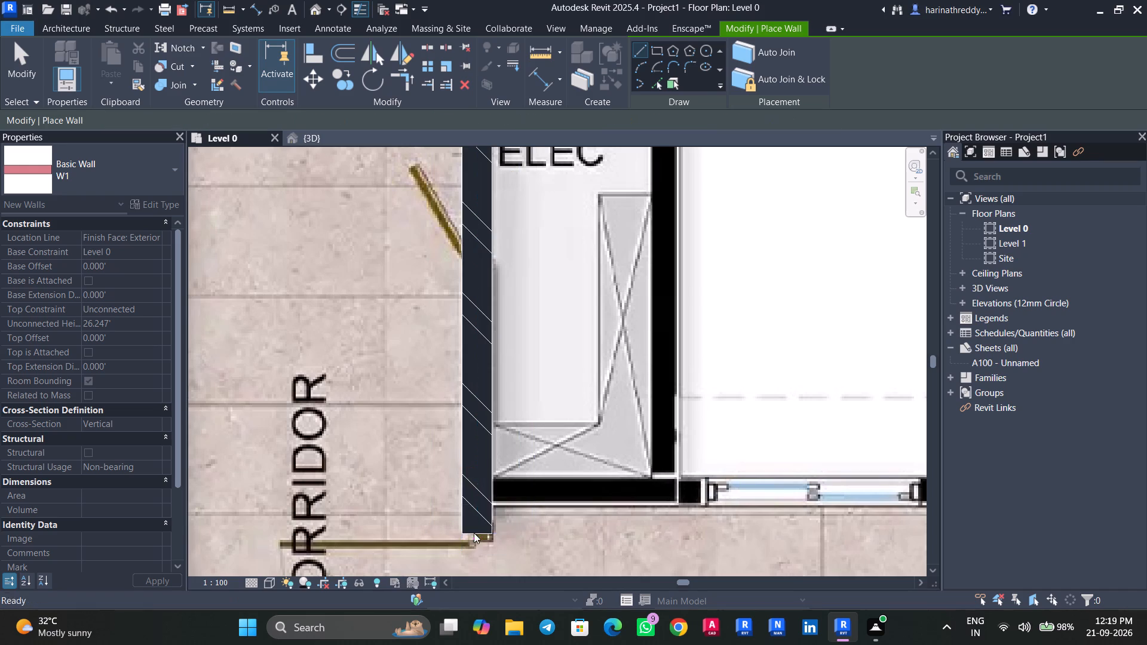
# Extend the corridor-side W1 wall past the Fire Lift Lobby and FHR down to the PHE door opening, about 60.5 ft total length.
pyautogui.scroll(-7, 485, 492)
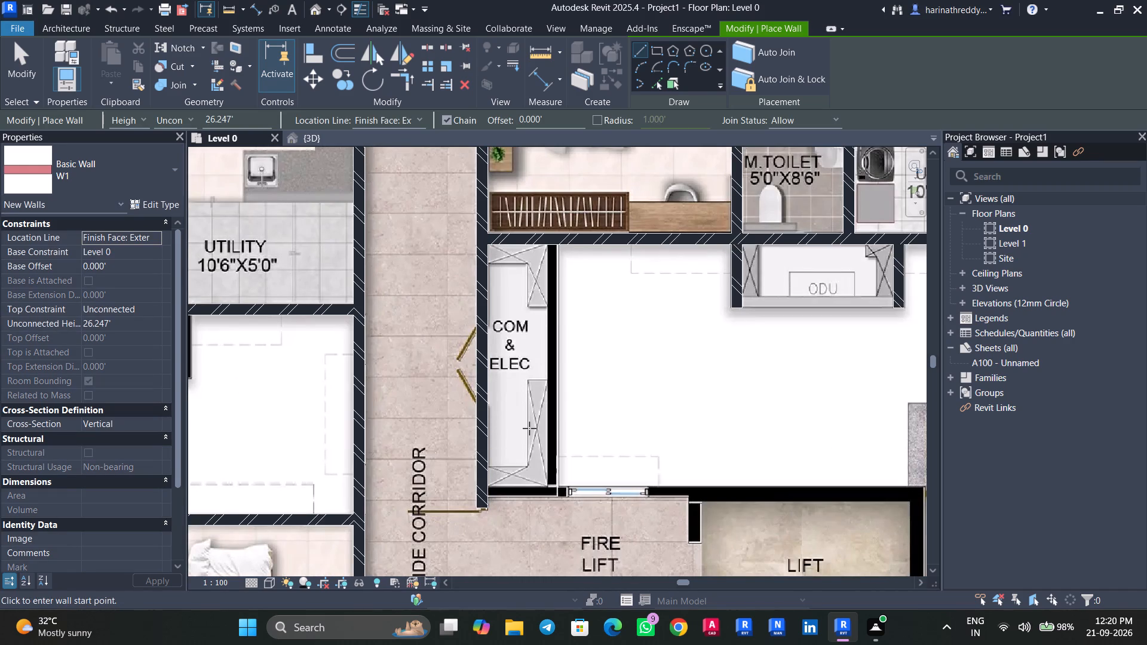
pyautogui.moveTo(514, 521); pyautogui.dragTo(490, 413, button='middle')
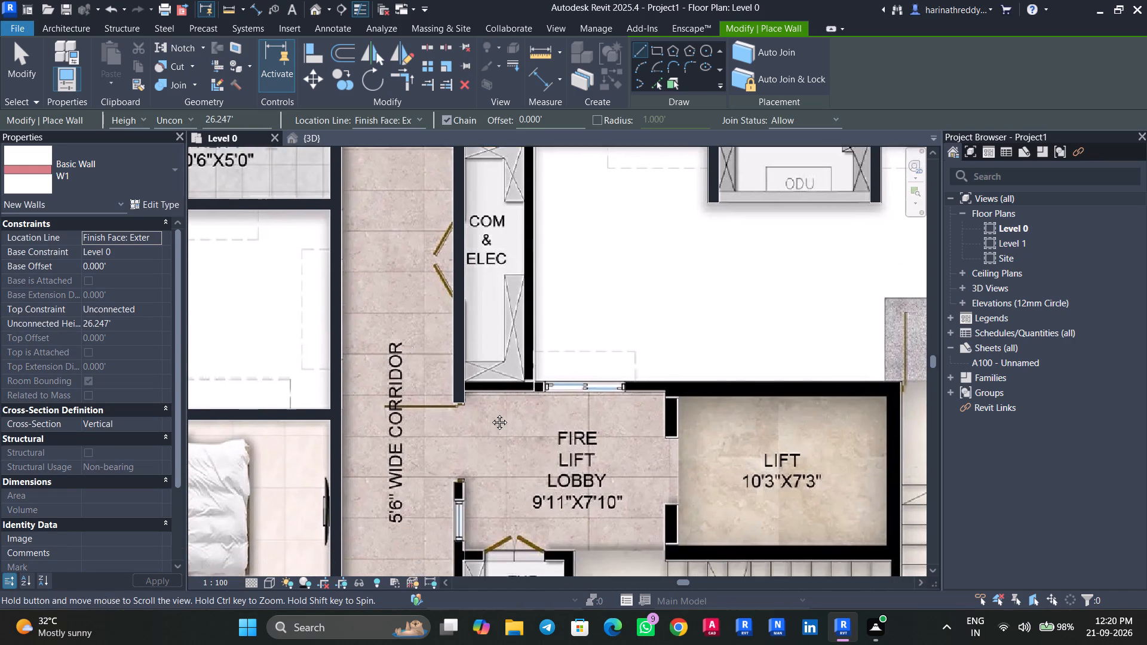
pyautogui.moveTo(490, 413); pyautogui.dragTo(490, 412, button='middle')
pyautogui.scroll(-4, 473, 412)
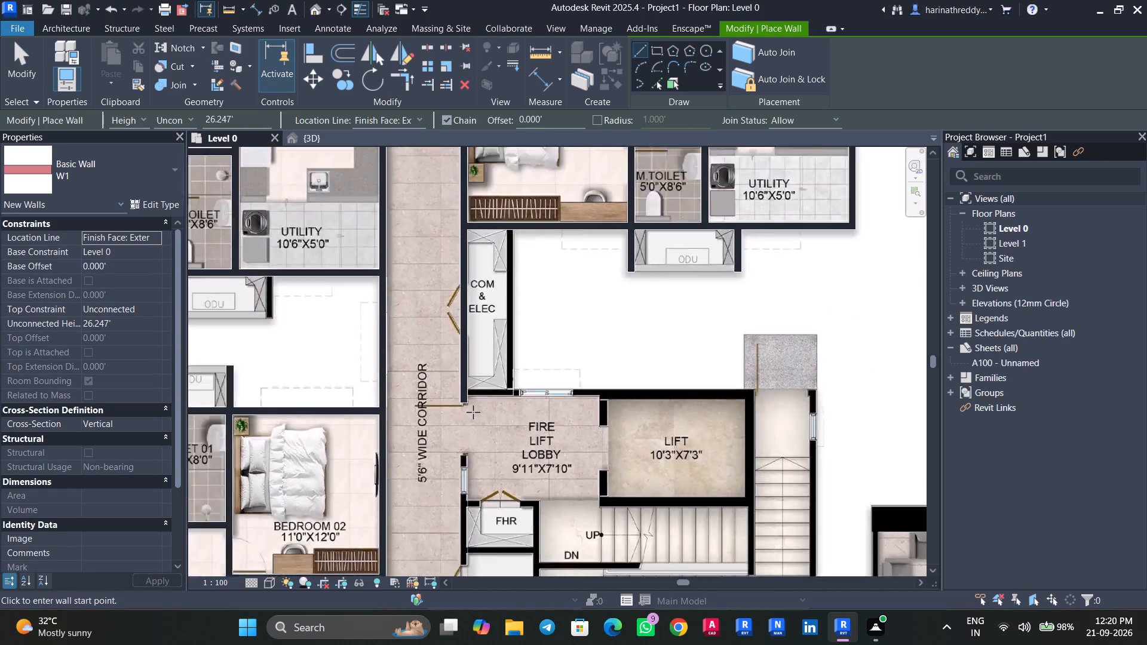
pyautogui.scroll(-1, 473, 412)
pyautogui.moveTo(473, 412); pyautogui.dragTo(459, 365, button='middle')
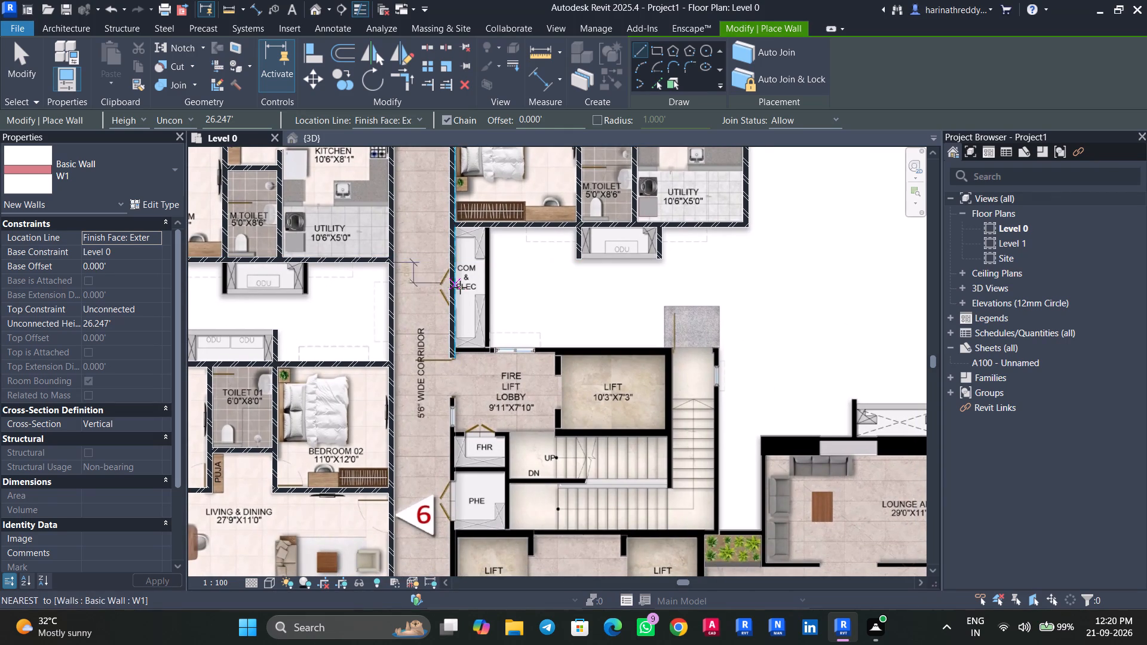
pyautogui.press('Escape')
pyautogui.scroll(5, 450, 333)
pyautogui.click(451, 334)
pyautogui.scroll(4, 458, 401)
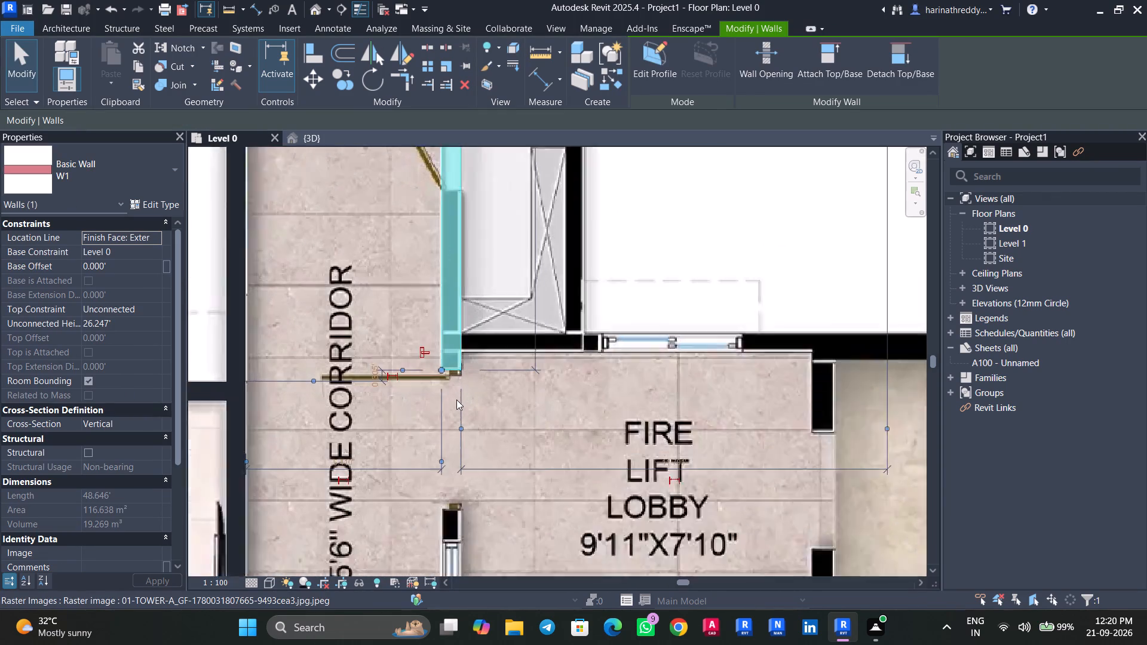
pyautogui.scroll(2, 456, 400)
pyautogui.scroll(-5, 440, 369)
pyautogui.moveTo(440, 369); pyautogui.dragTo(440, 207, button='middle')
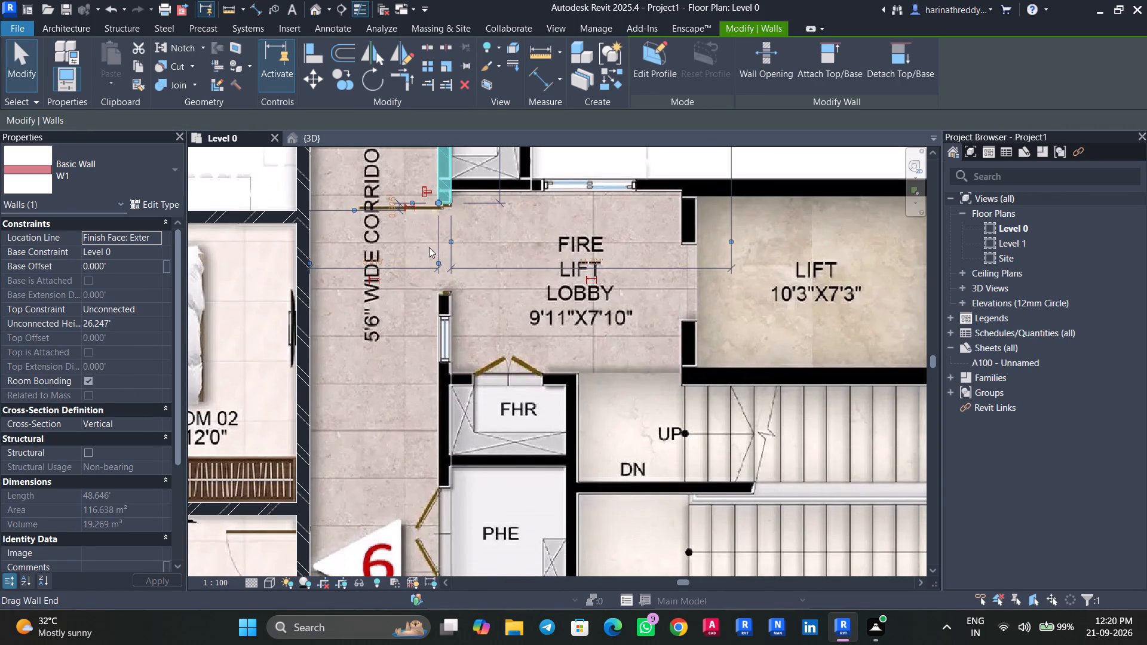
pyautogui.moveTo(438, 202); pyautogui.dragTo(440, 337)
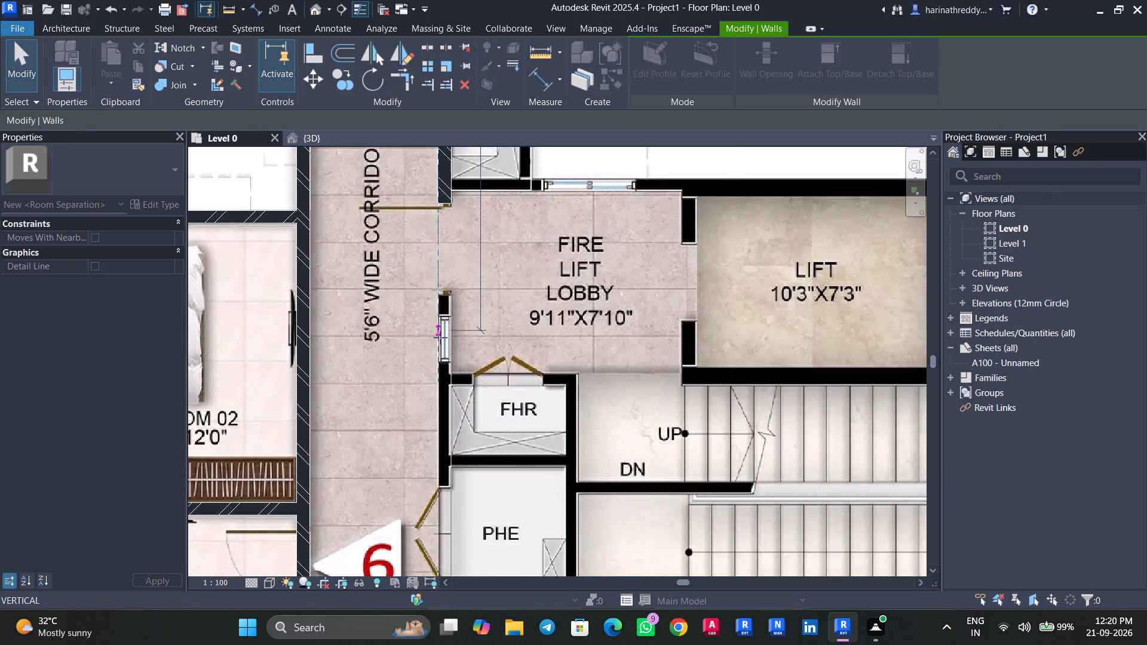
pyautogui.moveTo(440, 337); pyautogui.dragTo(444, 489)
# Fine-tune the extended corridor wall's lower end to match the black wall's end above the PHE doors.
pyautogui.scroll(-8, 445, 489)
pyautogui.moveTo(445, 489); pyautogui.dragTo(438, 428, button='middle')
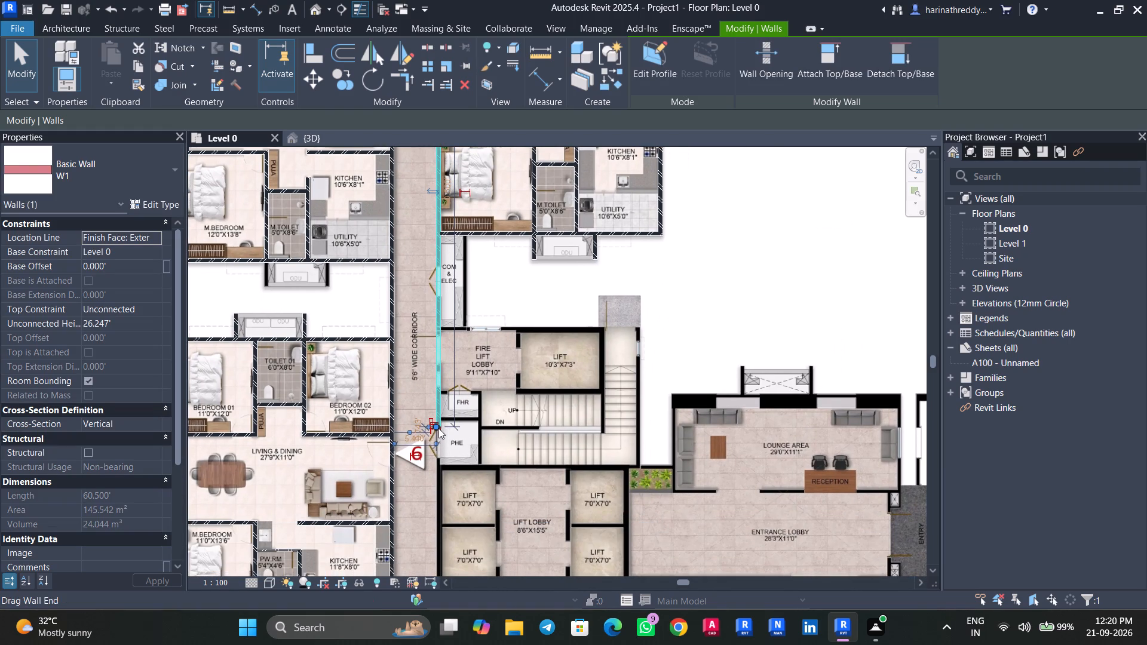
pyautogui.scroll(13, 438, 428)
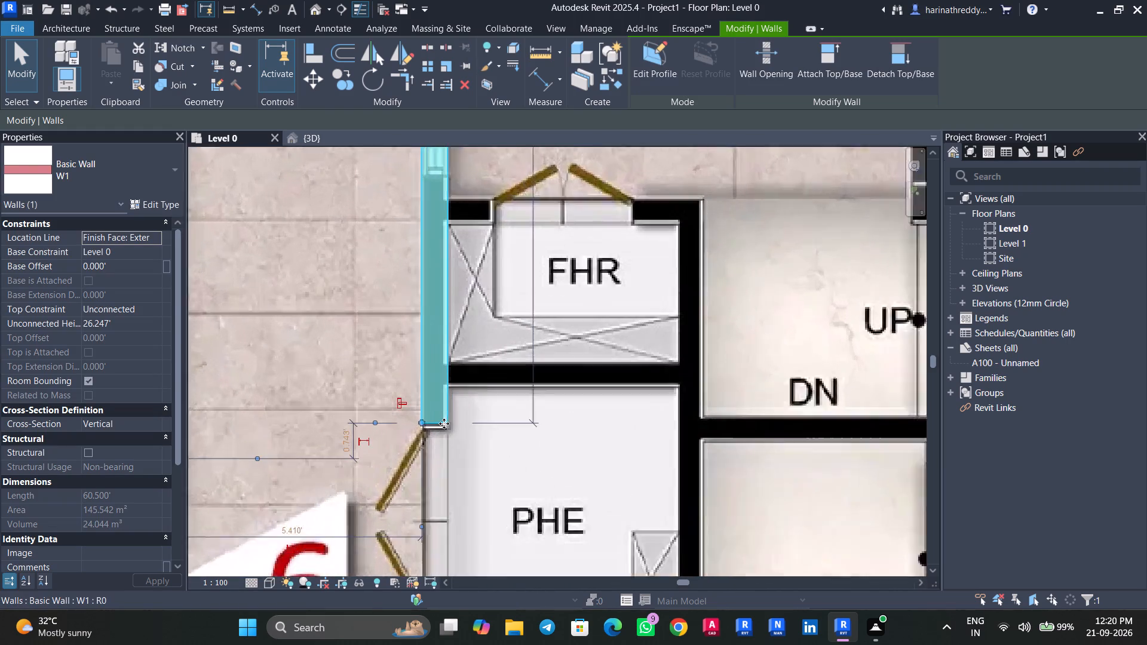
pyautogui.scroll(2, 444, 423)
pyautogui.moveTo(414, 422); pyautogui.dragTo(416, 433)
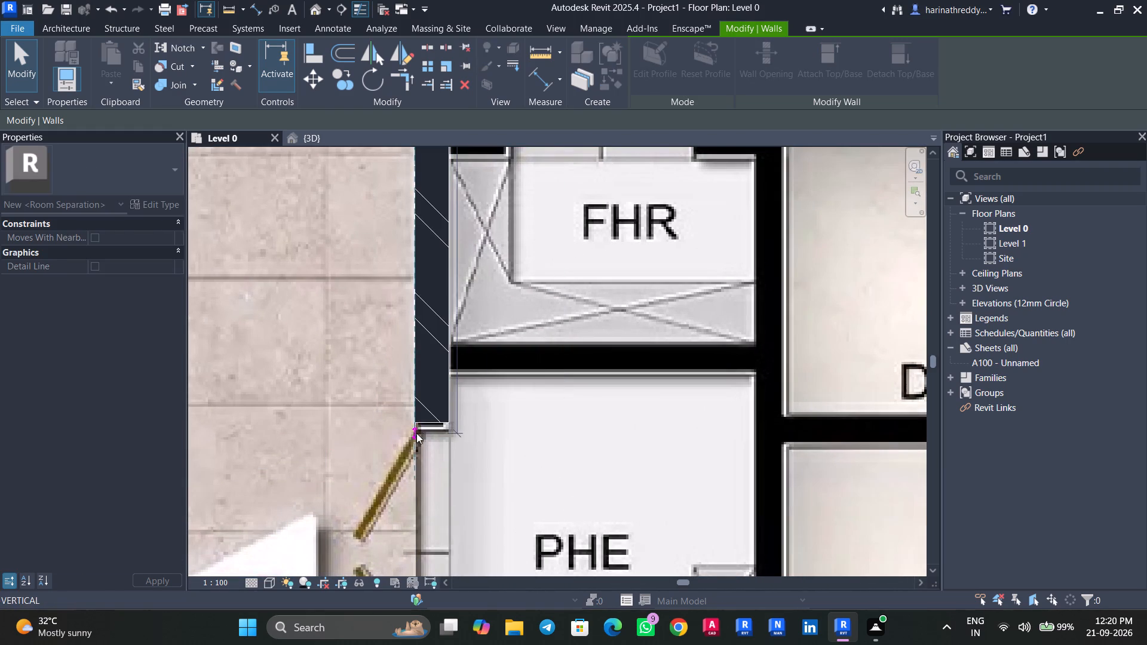
pyautogui.press('Escape')
pyautogui.click(425, 428)
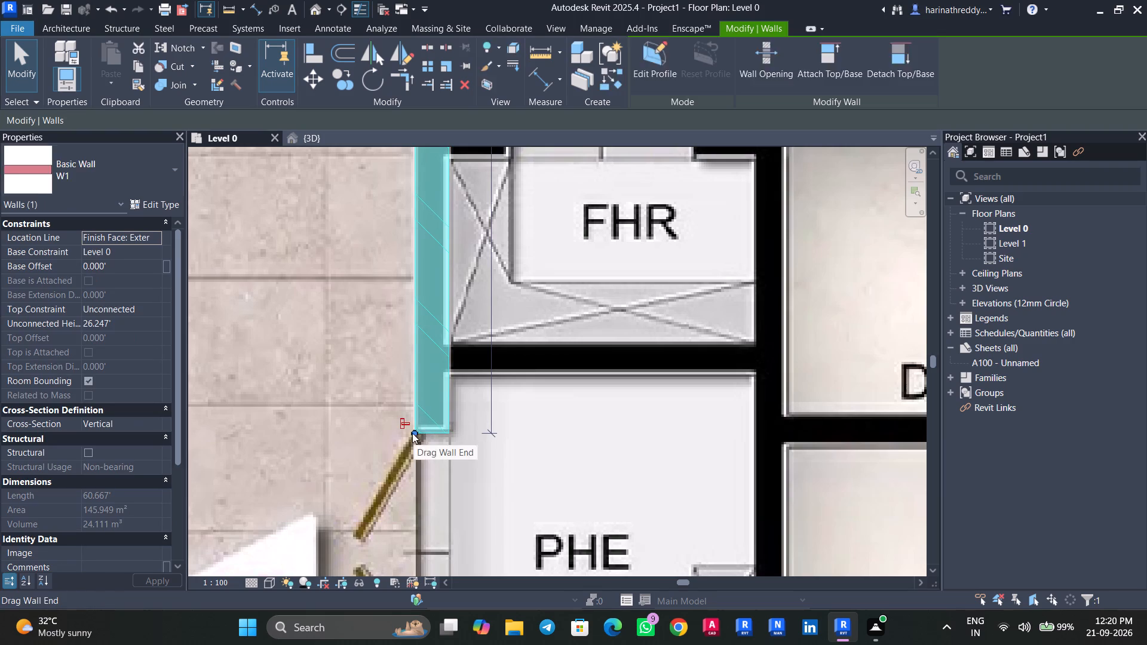
pyautogui.moveTo(412, 433); pyautogui.dragTo(413, 428)
pyautogui.press('Escape')
pyautogui.scroll(-5, 431, 395)
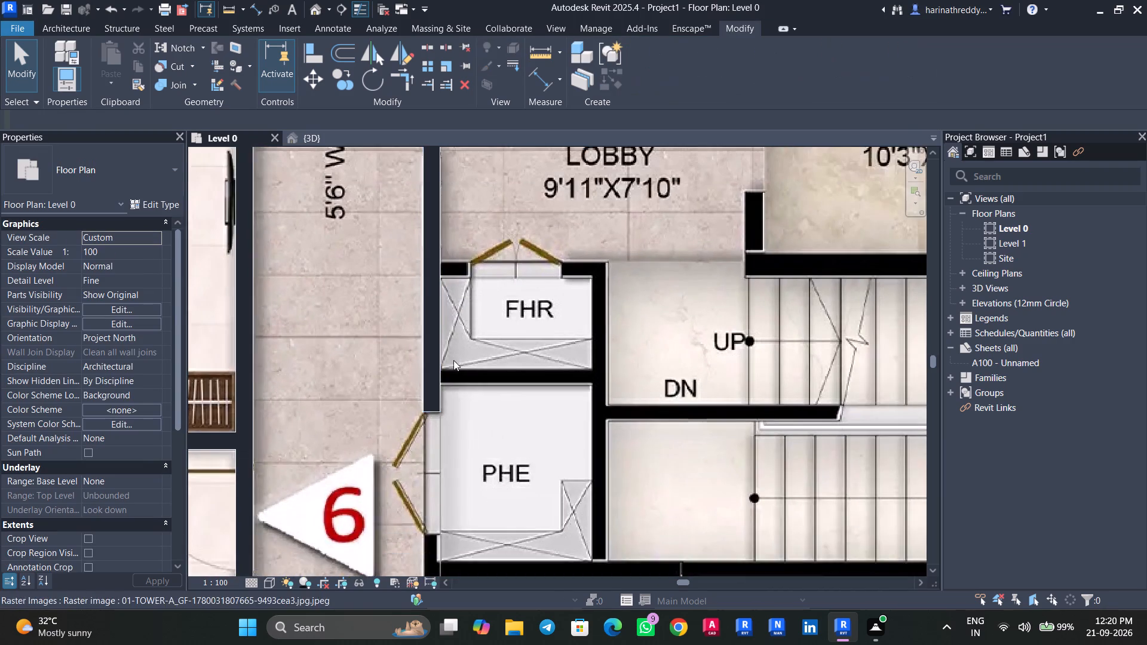
# Draw a vertical W1 wall on the side of COM & ELEC away from the corridor, from the M.Bedroom wall to the Fire Lift Lobby wall's lower edge.
pyautogui.moveTo(455, 357); pyautogui.dragTo(434, 500, button='middle')
pyautogui.scroll(-8, 469, 341)
pyautogui.moveTo(477, 325); pyautogui.dragTo(466, 438, button='middle')
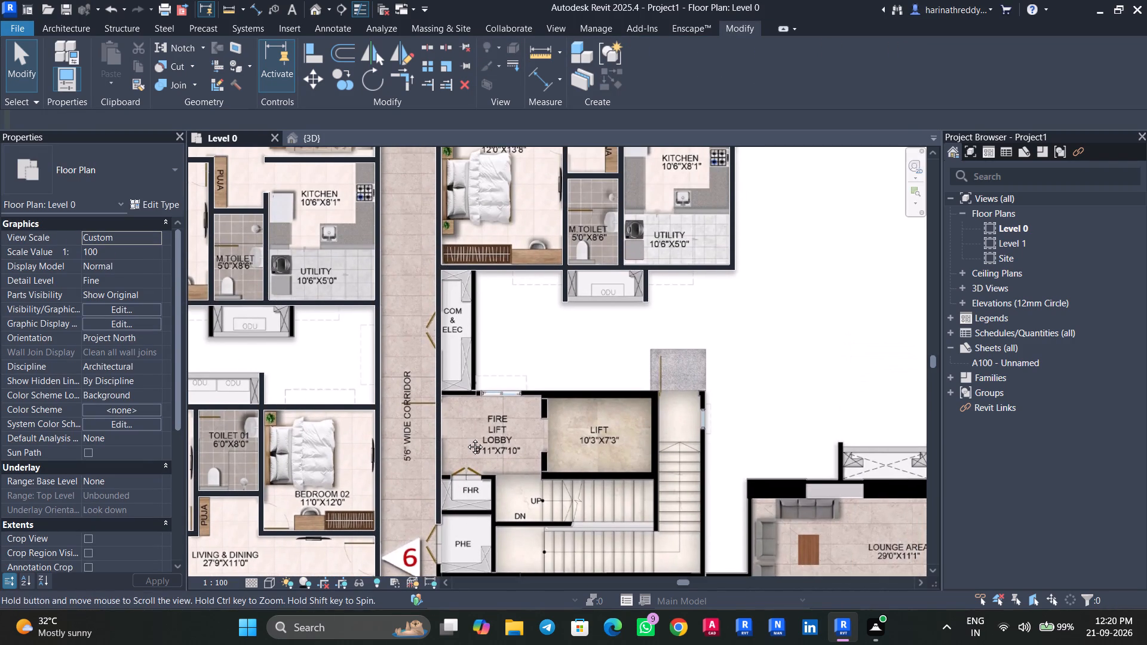
pyautogui.moveTo(466, 438); pyautogui.dragTo(466, 437, button='middle')
pyautogui.press('Escape')
pyautogui.write('WA')
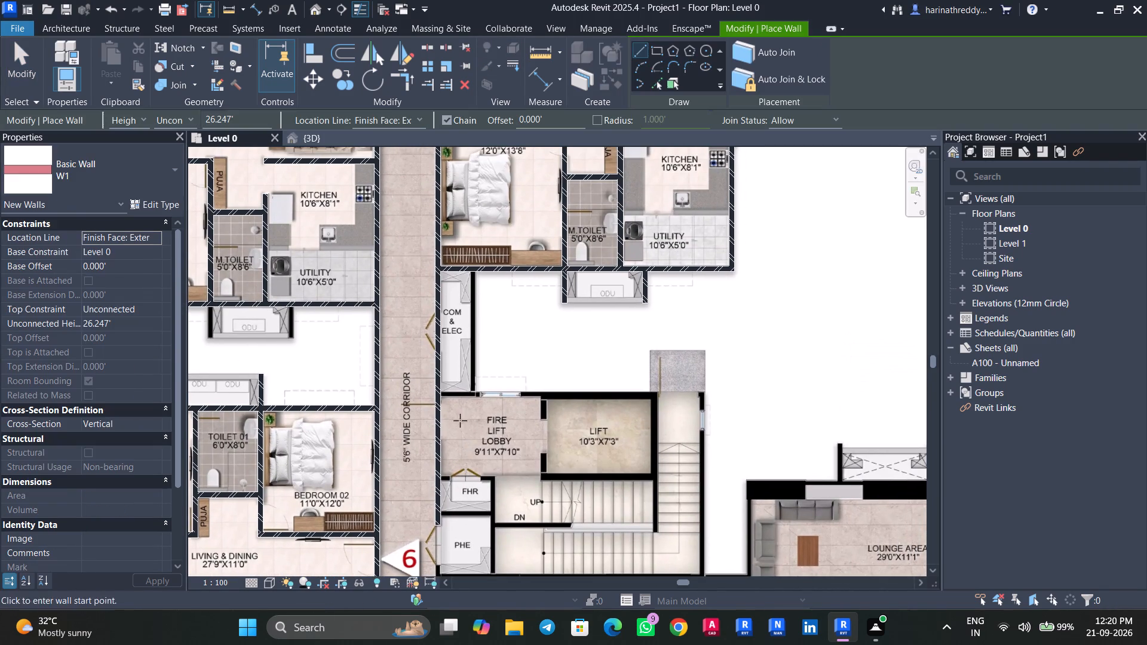
pyautogui.scroll(10, 482, 308)
pyautogui.moveTo(466, 233); pyautogui.dragTo(477, 282, button='middle')
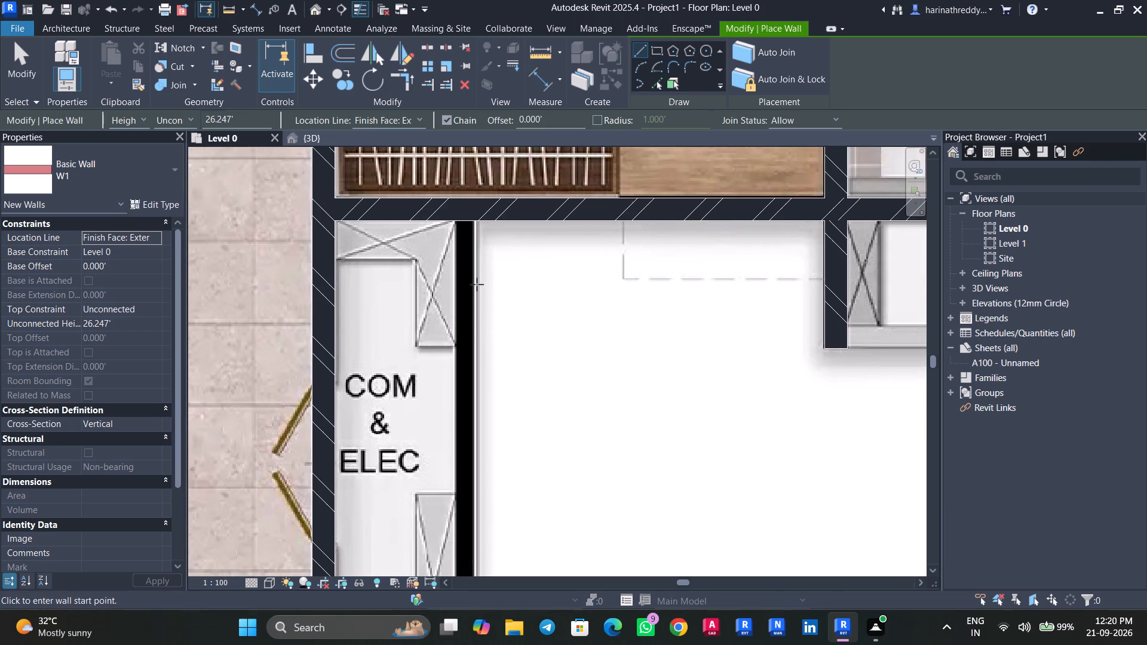
pyautogui.click(477, 221)
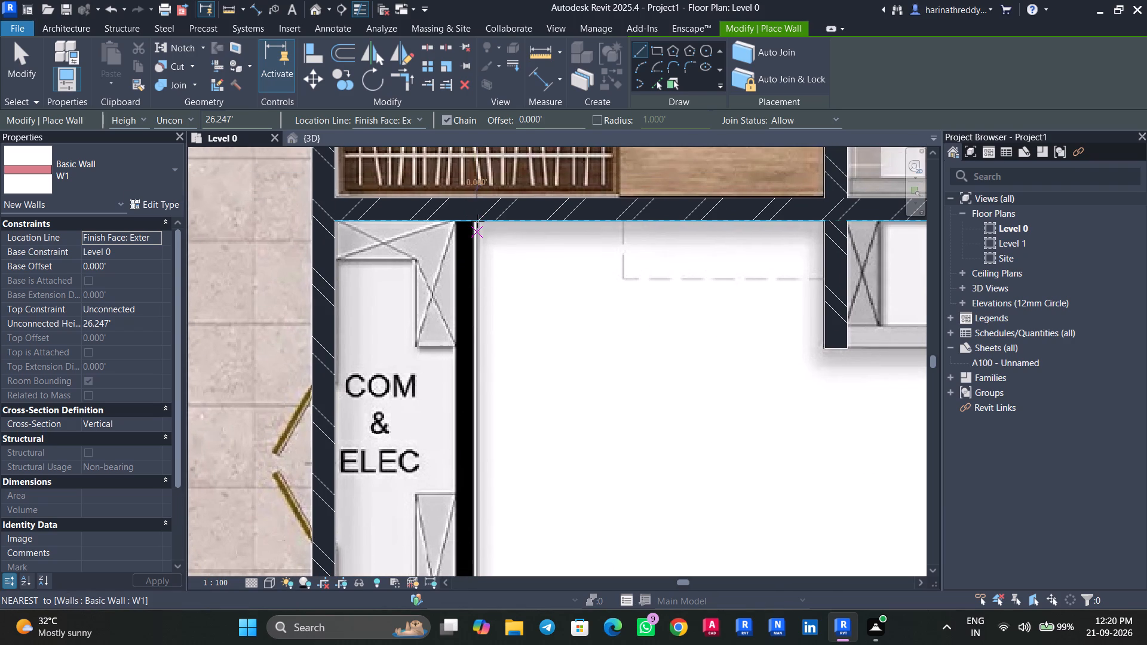
pyautogui.scroll(-3, 483, 342)
pyautogui.moveTo(483, 347); pyautogui.dragTo(467, 250, button='middle')
pyautogui.scroll(-1, 467, 250)
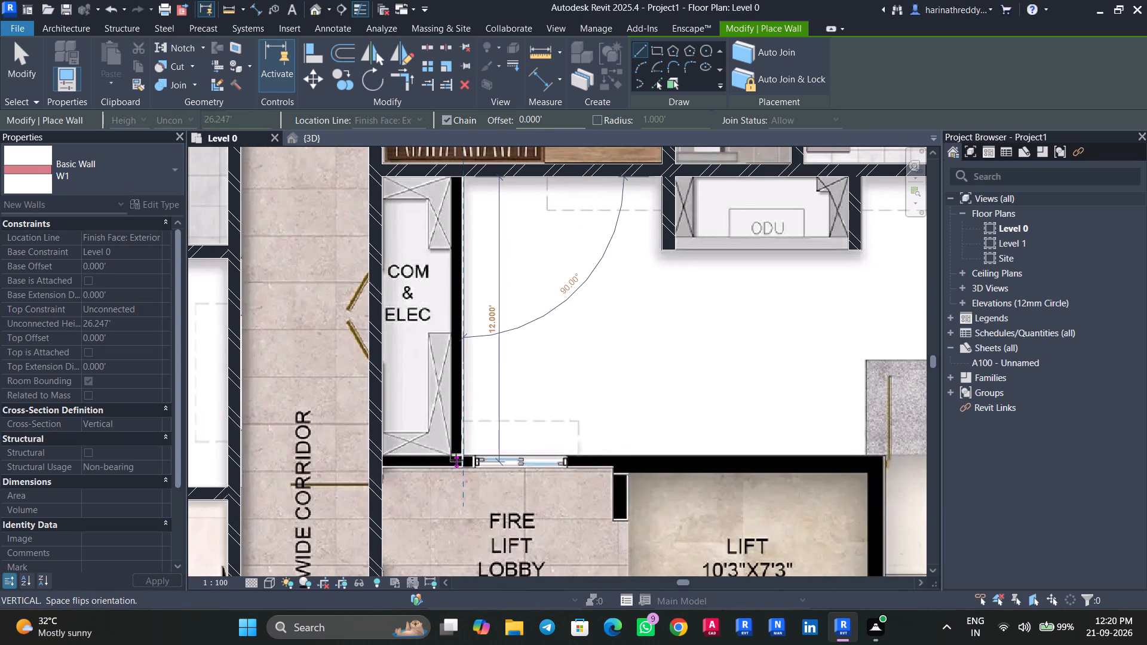
pyautogui.moveTo(455, 460); pyautogui.dragTo(443, 355, button='middle')
pyautogui.scroll(3, 444, 365)
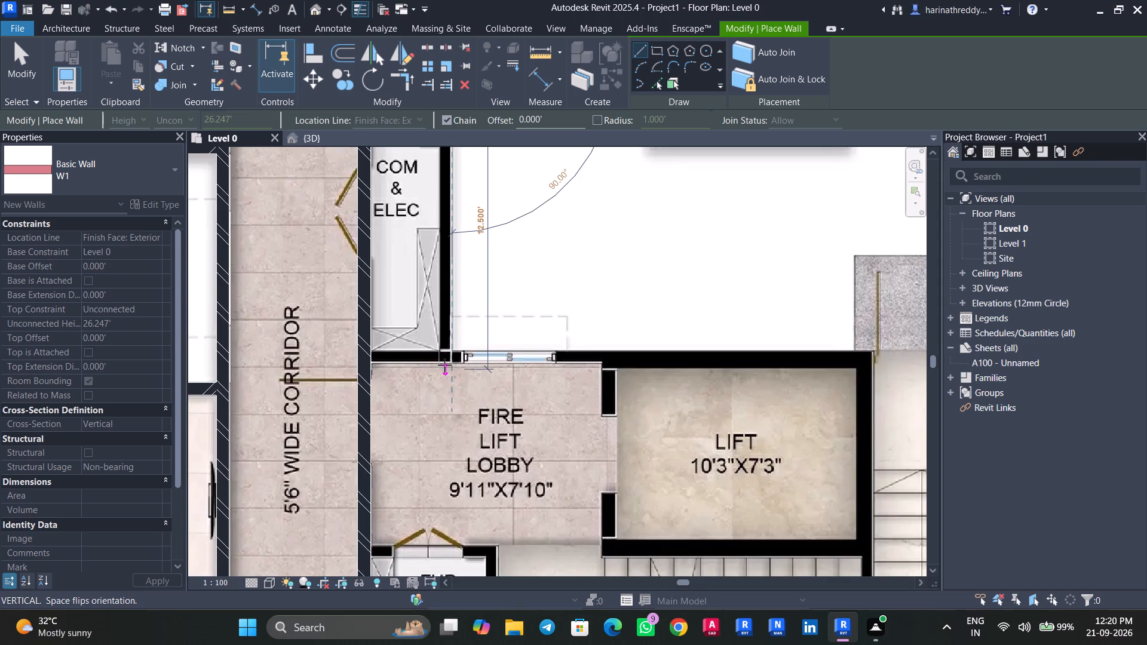
pyautogui.scroll(5, 444, 365)
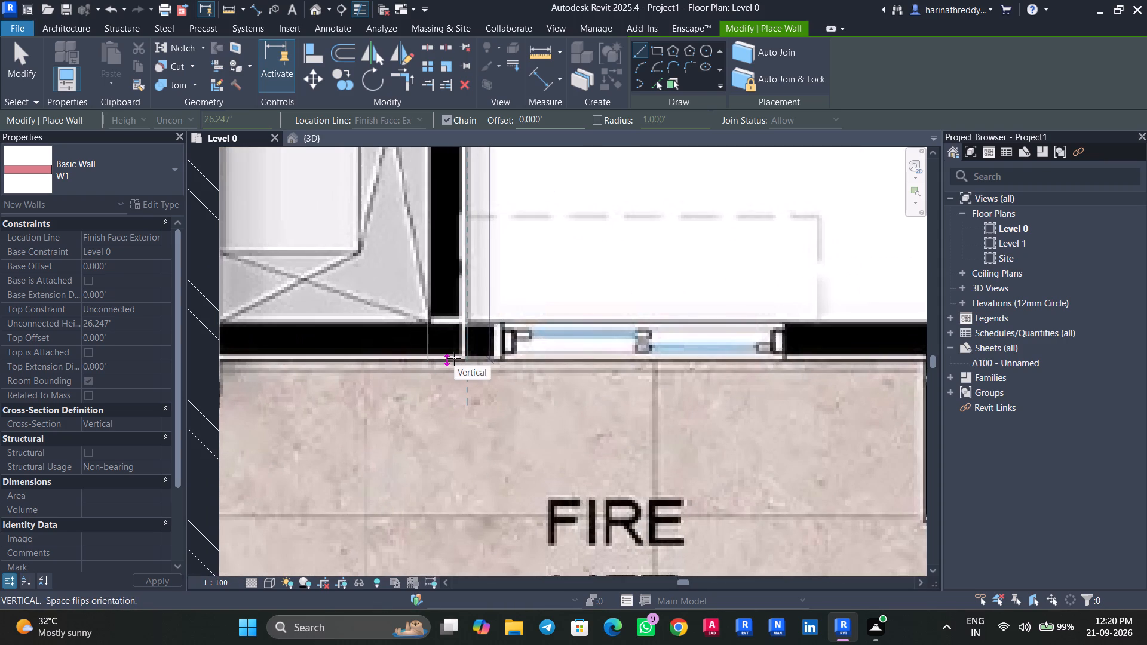
pyautogui.click(454, 358)
pyautogui.press('Escape')
pyautogui.press('Escape')
# Draw a horizontal W1 wall about 9.67 ft long above the Fire Lift Lobby, from the corridor wall to the thicker lift wall.
pyautogui.write('WA')
pyautogui.click(220, 323)
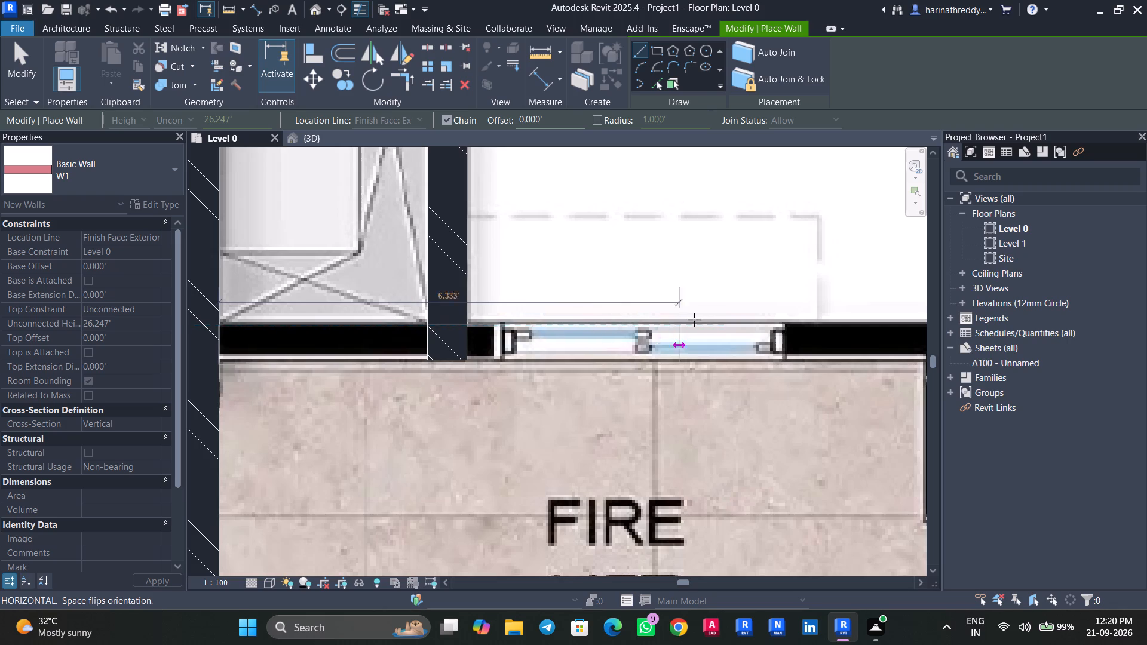
pyautogui.scroll(-2, 699, 320)
pyautogui.moveTo(699, 320); pyautogui.dragTo(360, 364, button='middle')
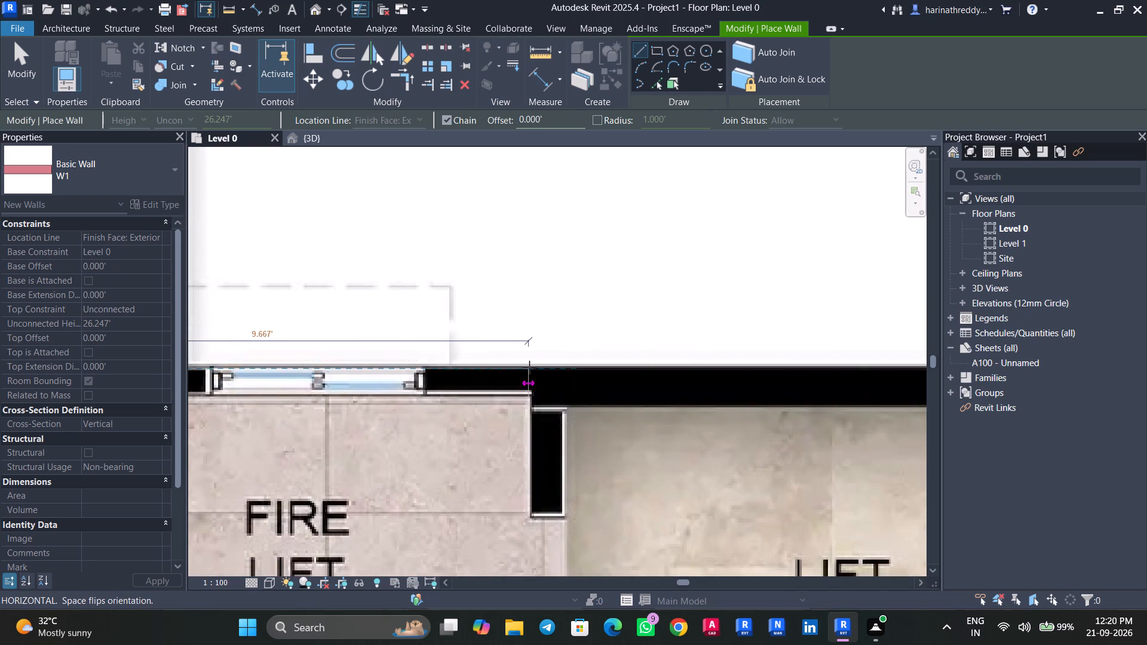
pyautogui.click(529, 367)
pyautogui.press('Escape')
# Draw a horizontal W1 wall along the FHR's door side, from the corridor wall to the FHR's outer corner by the stair landing.
pyautogui.scroll(-8, 529, 377)
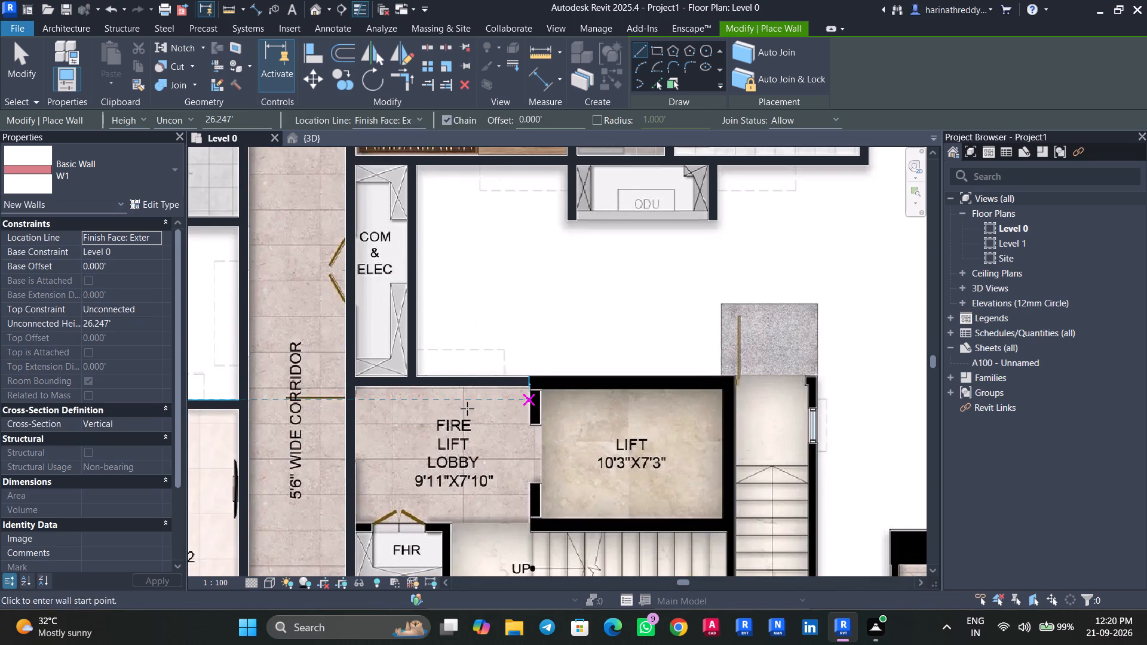
pyautogui.scroll(-5, 490, 295)
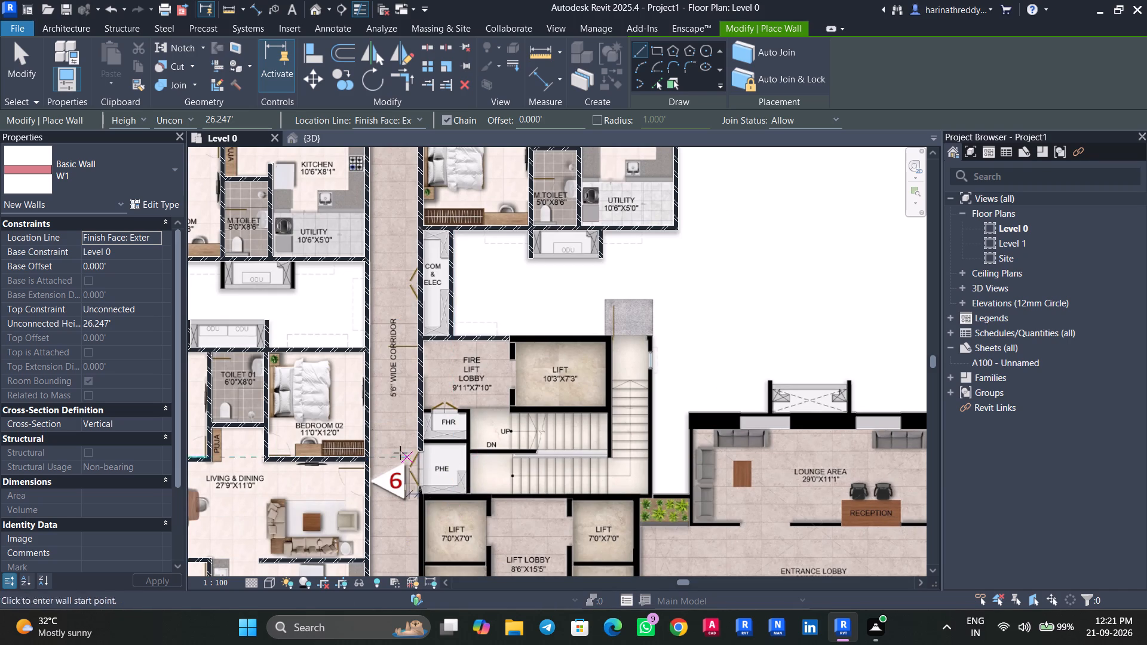
pyautogui.scroll(7, 480, 507)
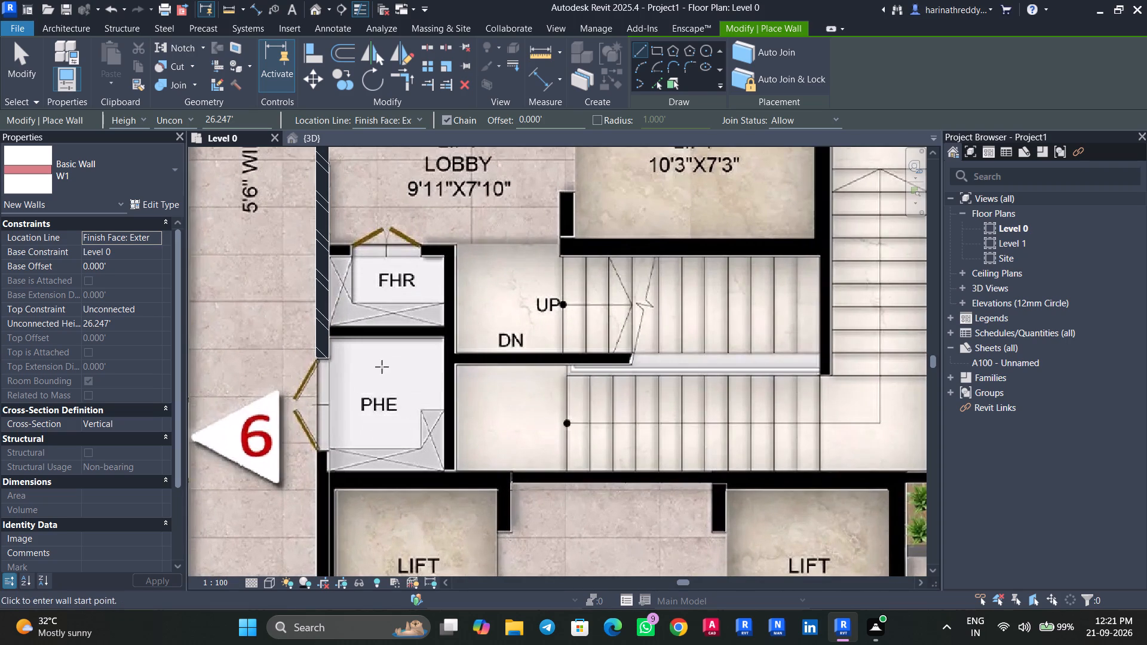
pyautogui.scroll(3, 339, 260)
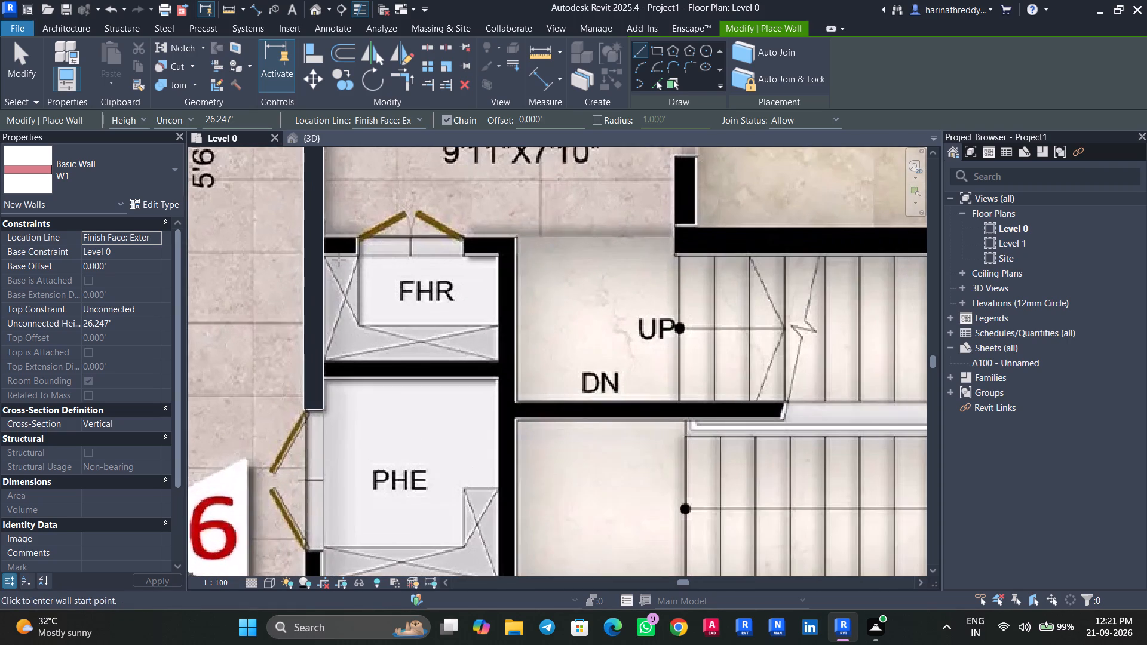
pyautogui.scroll(4, 337, 245)
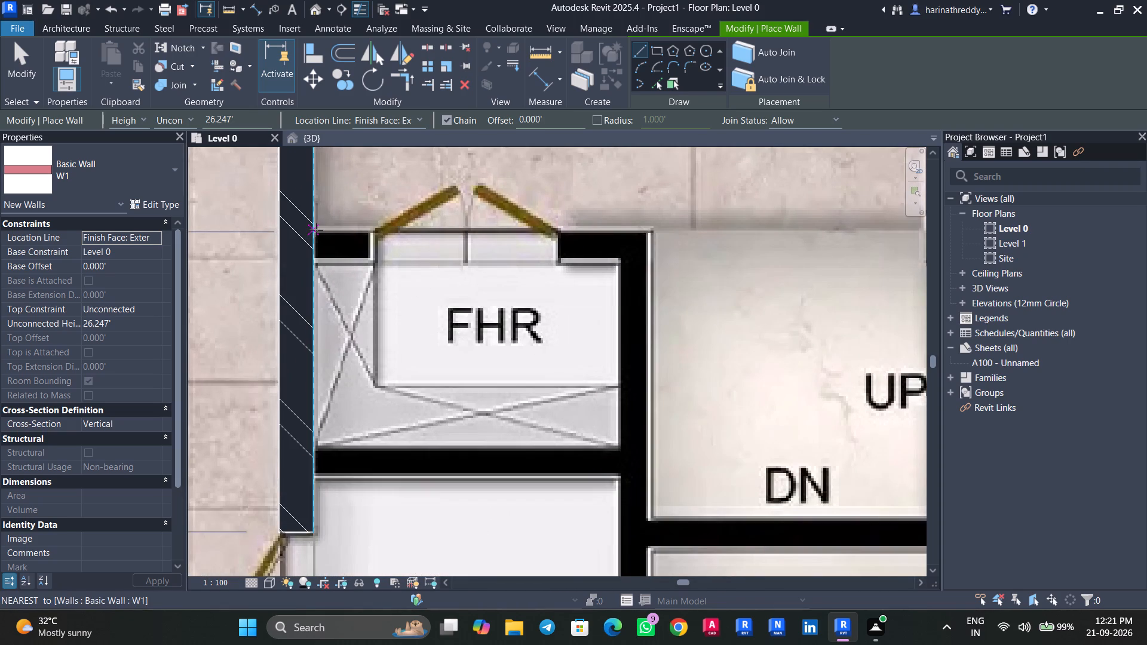
pyautogui.click(316, 230)
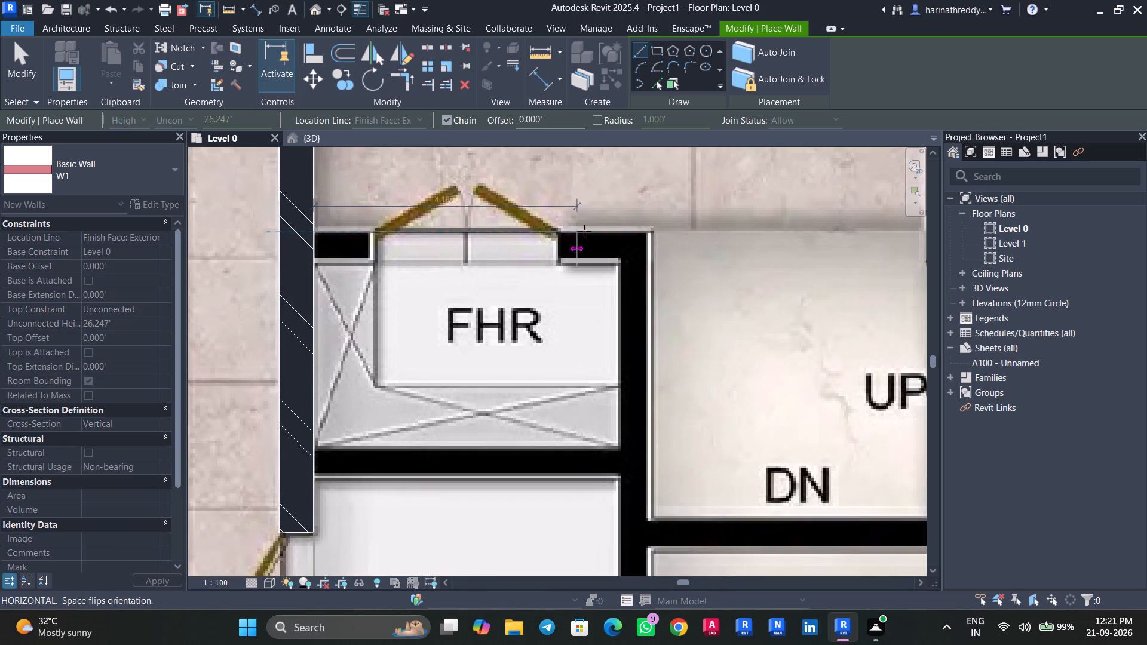
pyautogui.click(650, 232)
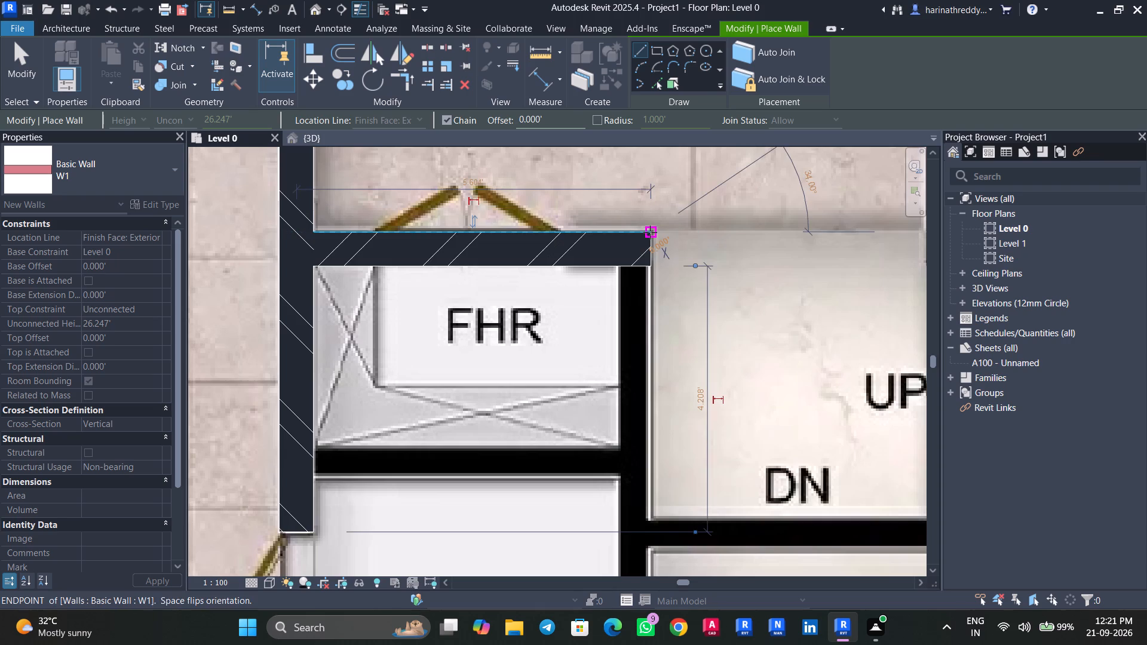
pyautogui.press('Escape')
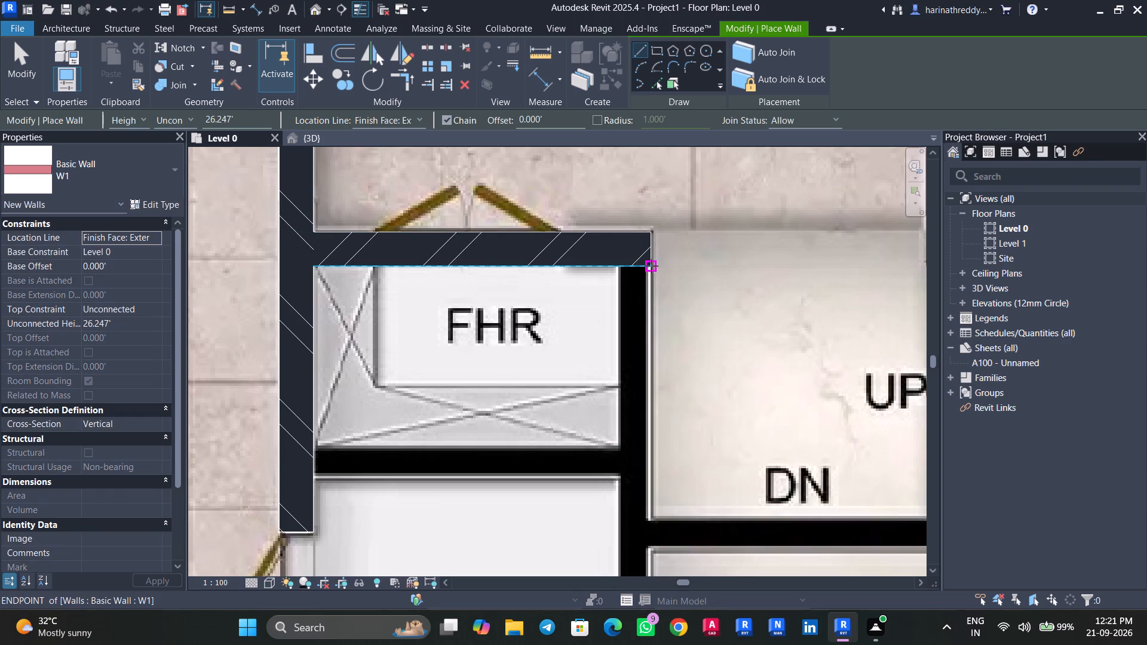
# Draw a vertical W1 wall about 9.19 ft long between FHR/PHE and the staircase, from the FHR wall's end down to the lift wall.
pyautogui.click(651, 266)
pyautogui.scroll(-3, 653, 464)
pyautogui.moveTo(653, 464); pyautogui.dragTo(650, 462, button='middle')
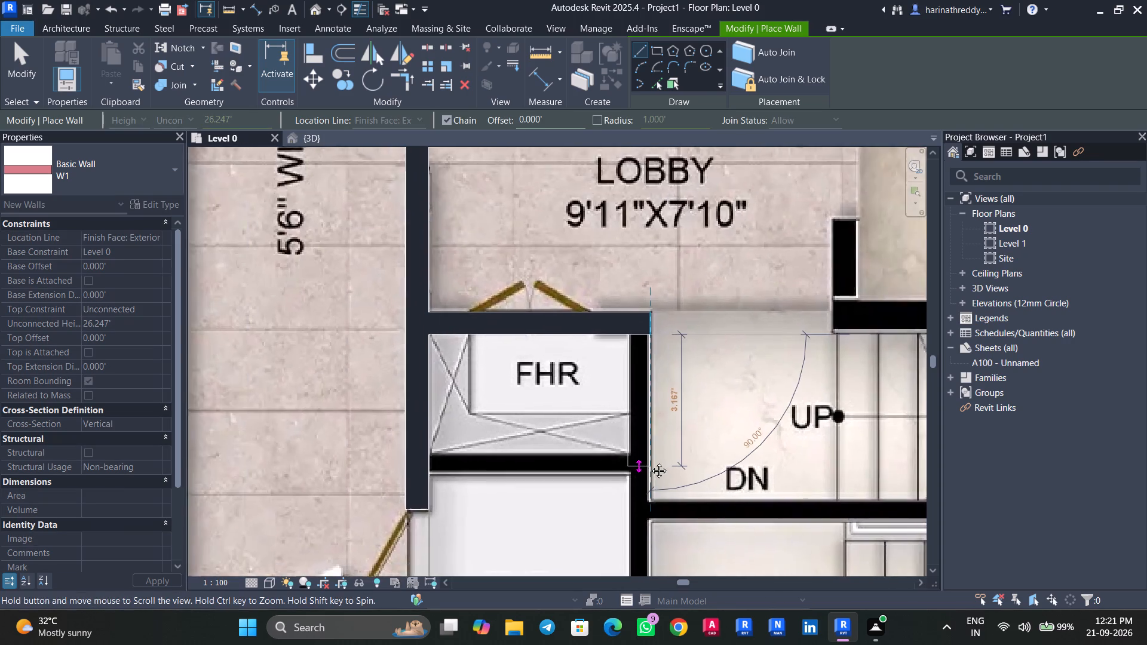
pyautogui.moveTo(650, 462); pyautogui.dragTo(613, 315, button='middle')
pyautogui.scroll(-1, 613, 315)
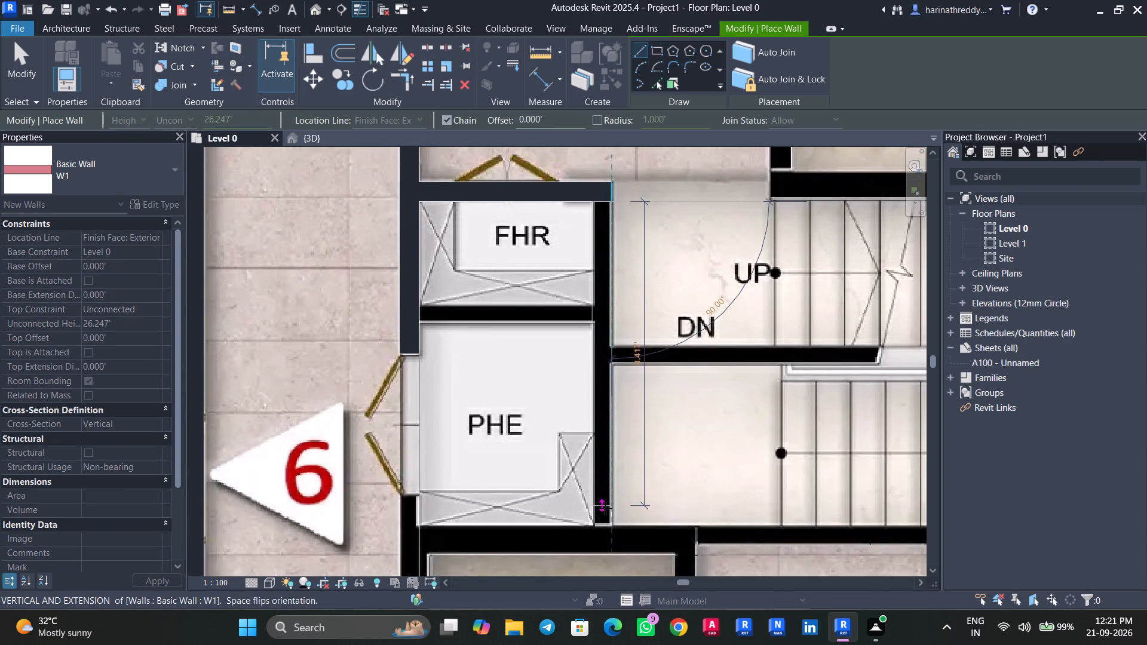
pyautogui.scroll(6, 603, 520)
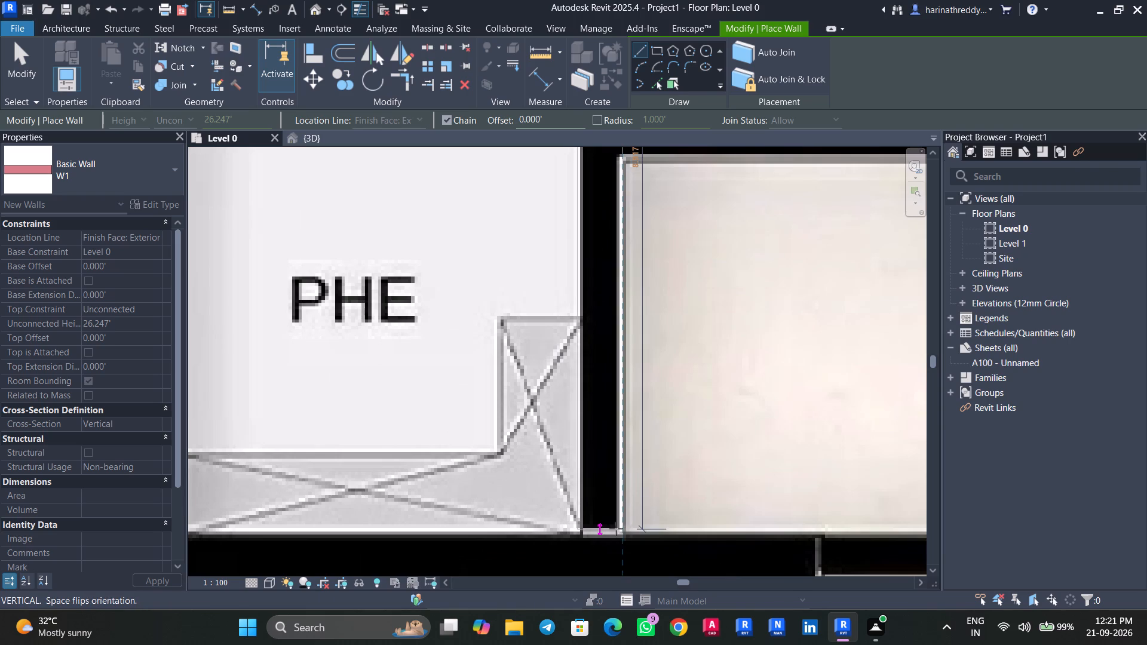
pyautogui.click(621, 531)
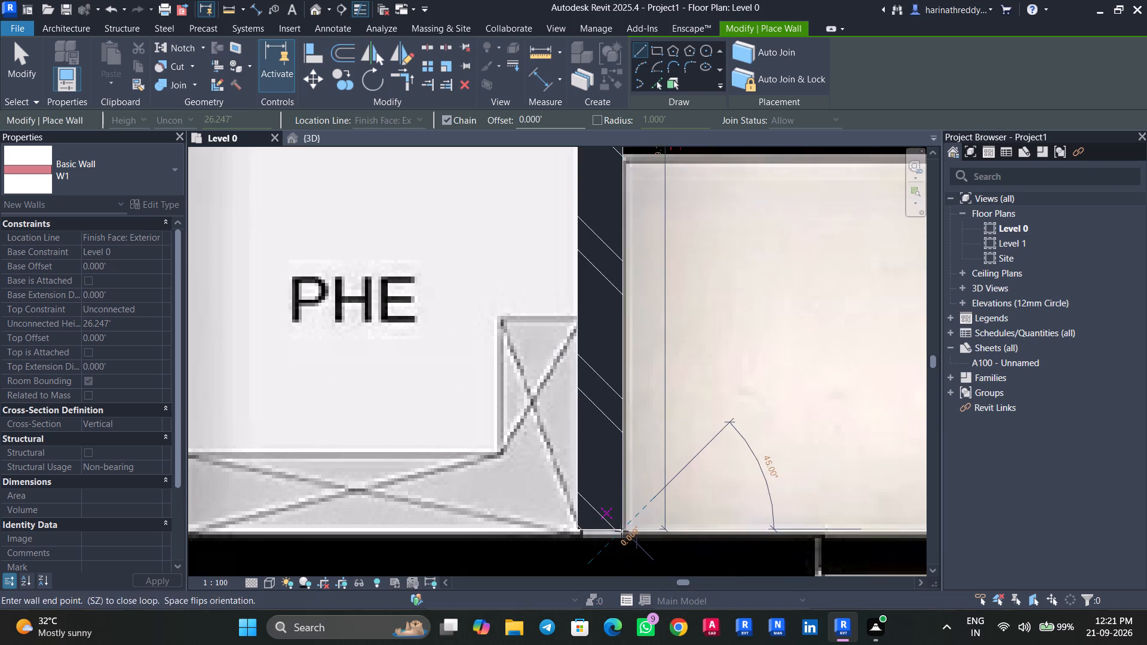
pyautogui.press('Escape')
pyautogui.click(596, 396)
pyautogui.press('Escape')
pyautogui.click(596, 396)
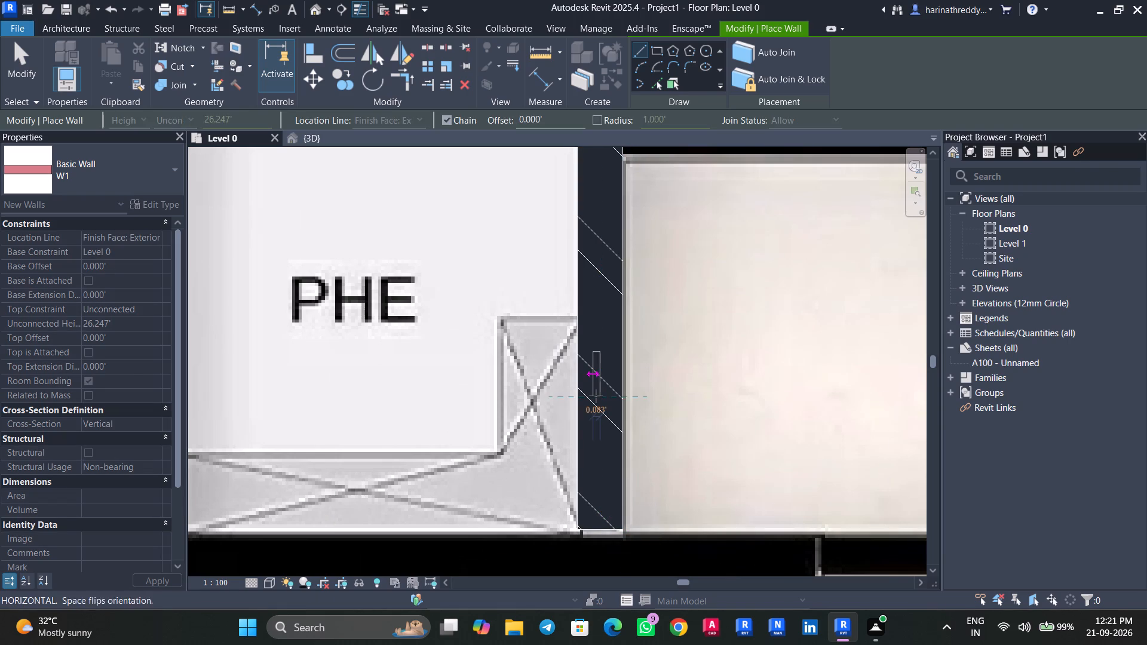
pyautogui.press('Escape')
pyautogui.press('Escape')
pyautogui.press('Escape')
pyautogui.click(596, 396)
pyautogui.press('Right')
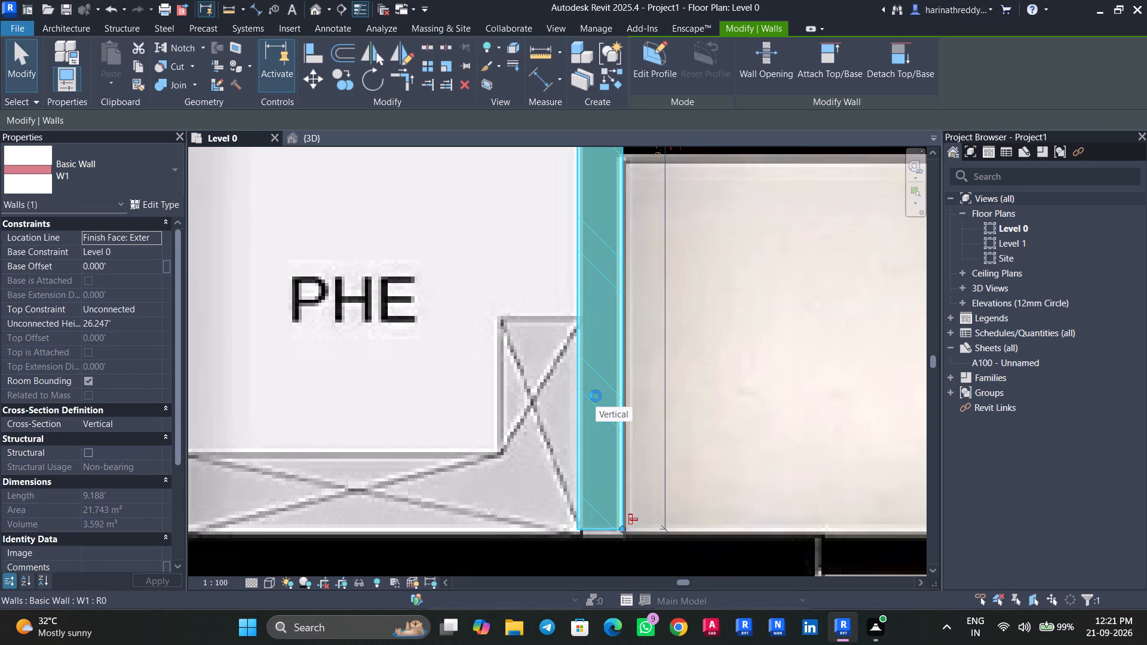
pyautogui.press('Escape')
# Draw a horizontal W1 wall between FHR and PHE, from the corridor wall to the stair-side wall.
pyautogui.scroll(-5, 594, 396)
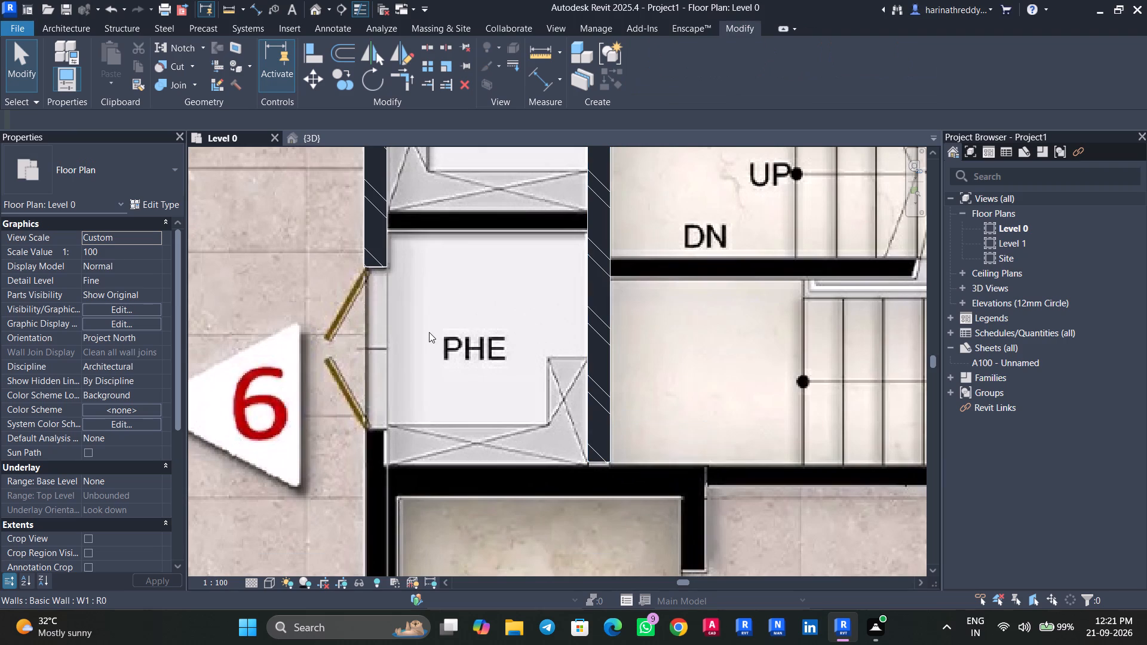
pyautogui.write('WA')
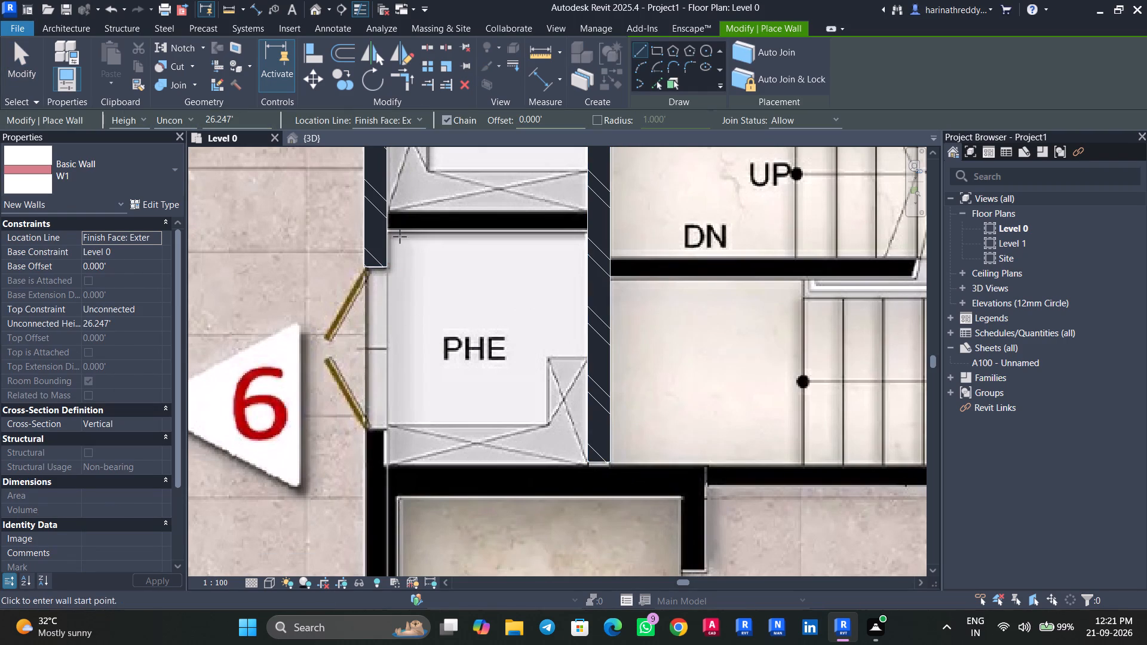
pyautogui.scroll(4, 399, 235)
pyautogui.click(377, 193)
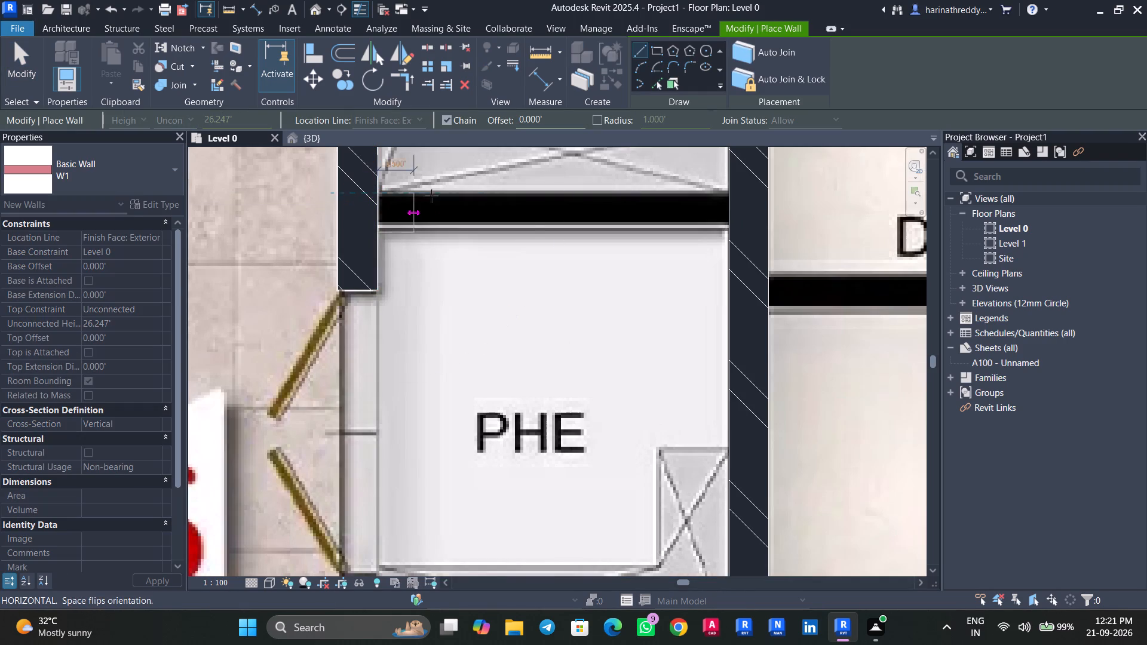
pyautogui.click(729, 189)
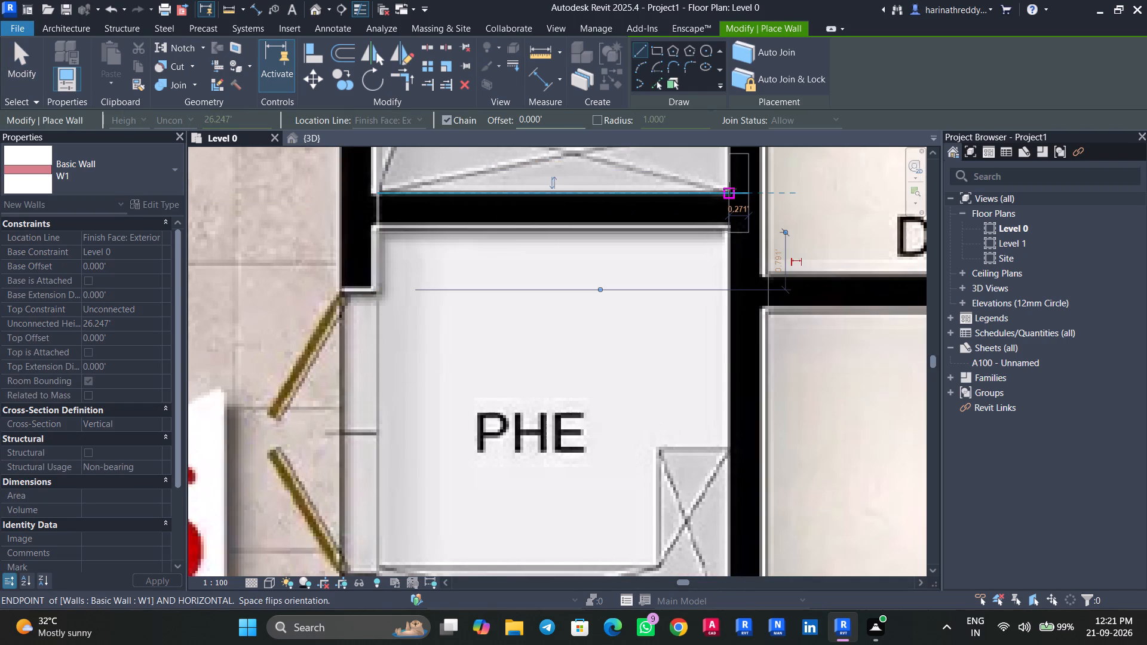
pyautogui.press('Escape')
pyautogui.scroll(-5, 649, 219)
pyautogui.press('Escape')
pyautogui.scroll(-6, 700, 235)
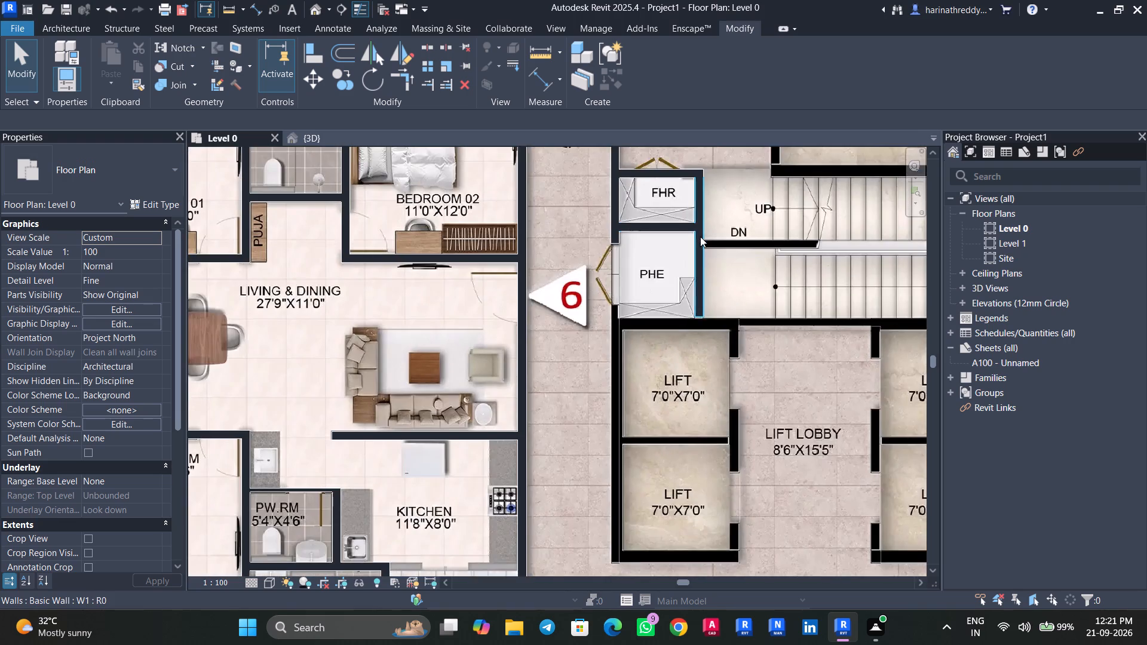
# Examine the fire lift, staircase and lift core on the plan for walls still left to trace.
pyautogui.moveTo(700, 236); pyautogui.dragTo(588, 361, button='middle')
pyautogui.moveTo(657, 299); pyautogui.dragTo(532, 419, button='middle')
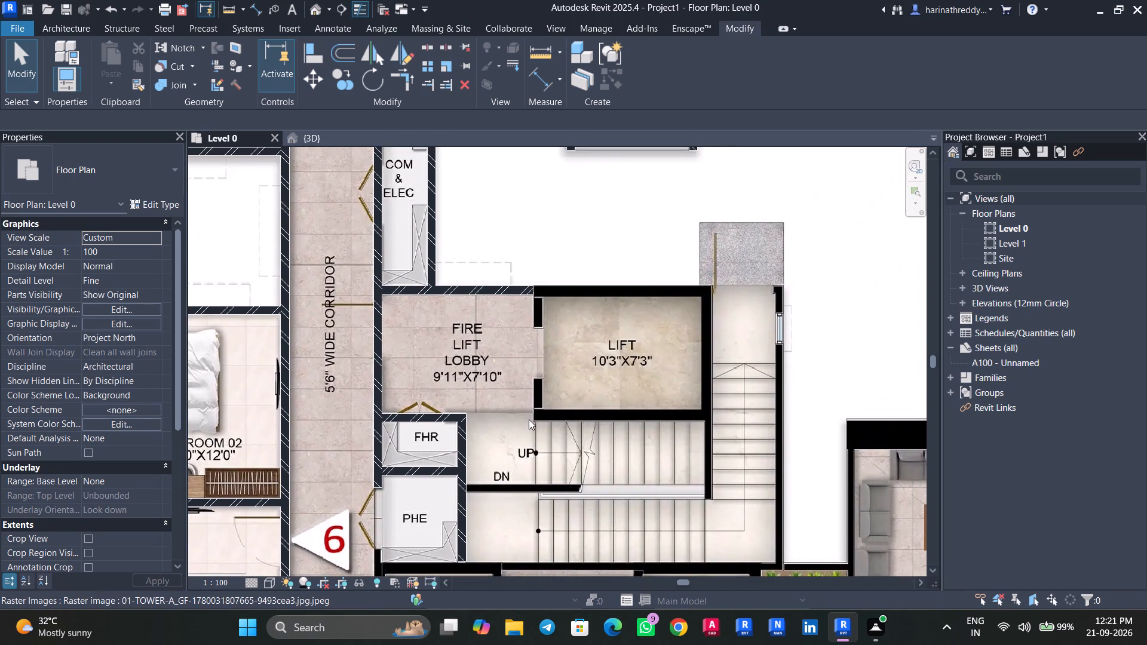
pyautogui.scroll(5, 546, 335)
pyautogui.moveTo(557, 293); pyautogui.dragTo(418, 502, button='middle')
pyautogui.scroll(-6, 433, 367)
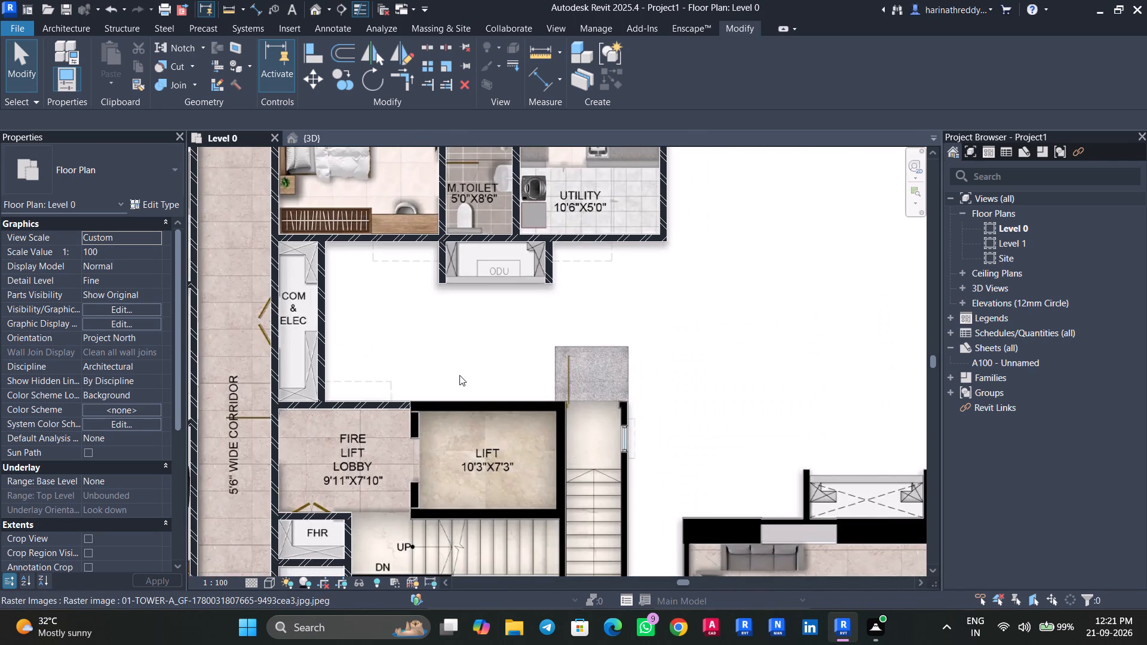
pyautogui.scroll(-8, 459, 375)
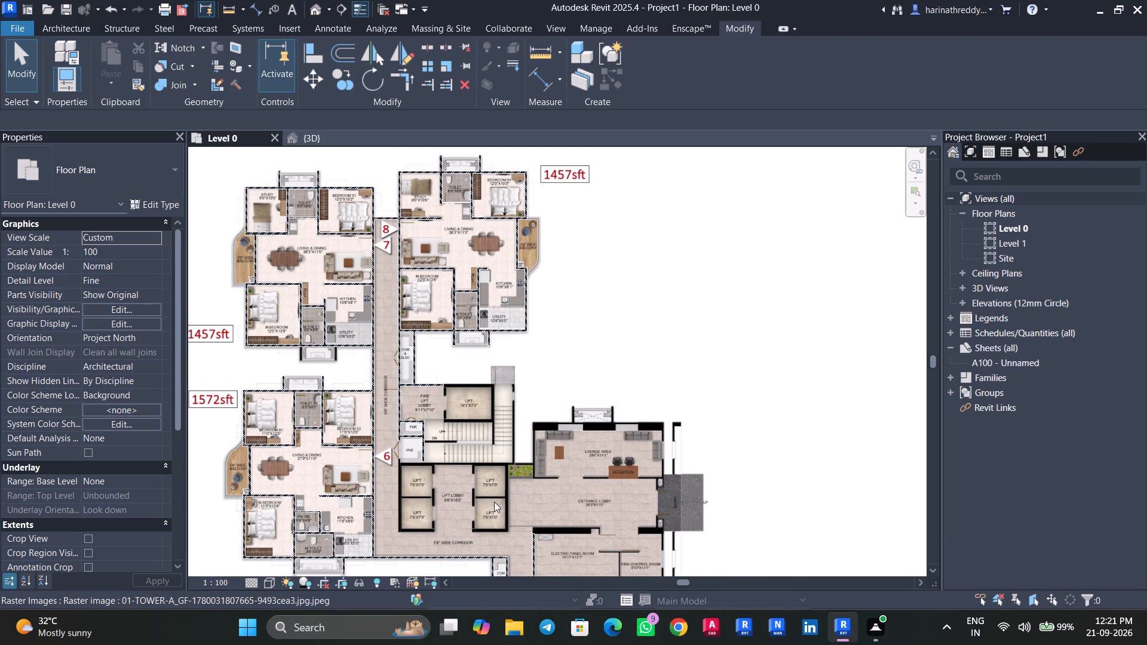
pyautogui.scroll(4, 493, 499)
pyautogui.moveTo(479, 457); pyautogui.dragTo(422, 238, button='middle')
pyautogui.scroll(-1, 475, 452)
pyautogui.scroll(-2, 500, 371)
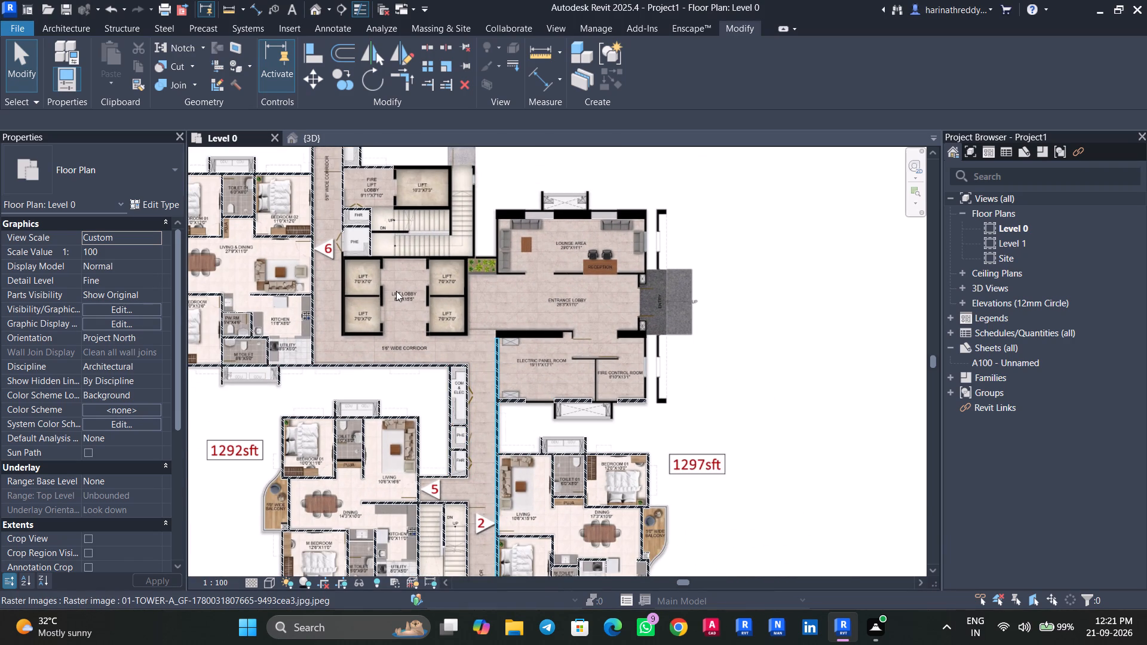
# Extend the corridor-side W1 wall across the PHE door opening to the top of the black wall beside the lifts.
pyautogui.scroll(6, 336, 273)
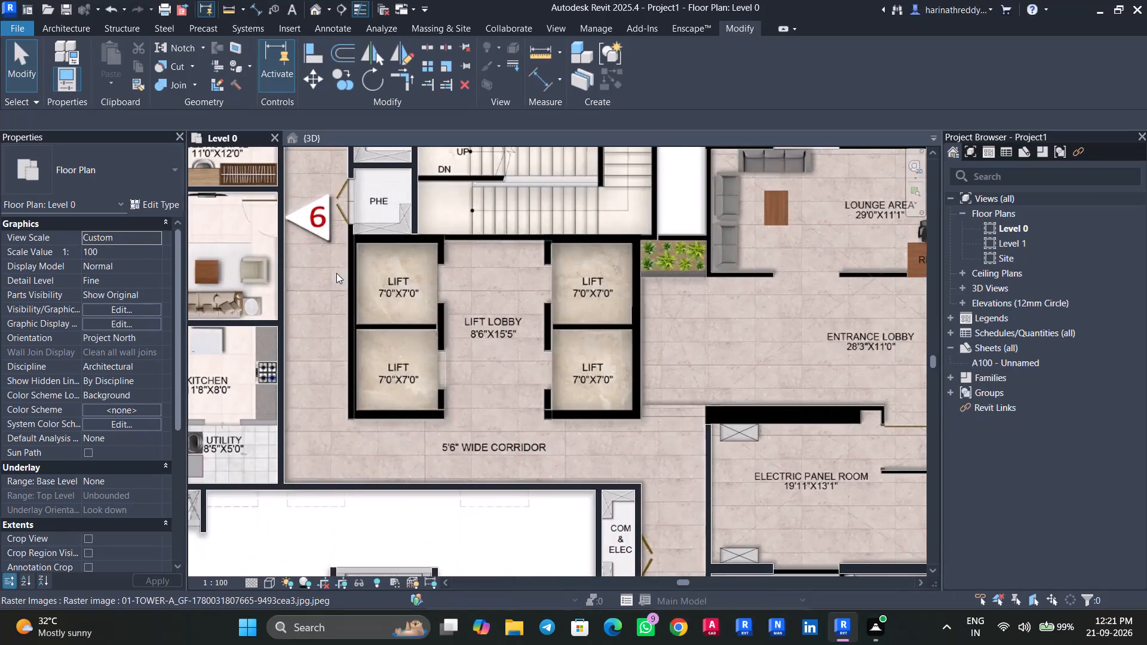
pyautogui.scroll(5, 336, 273)
pyautogui.moveTo(365, 253); pyautogui.dragTo(367, 409, button='middle')
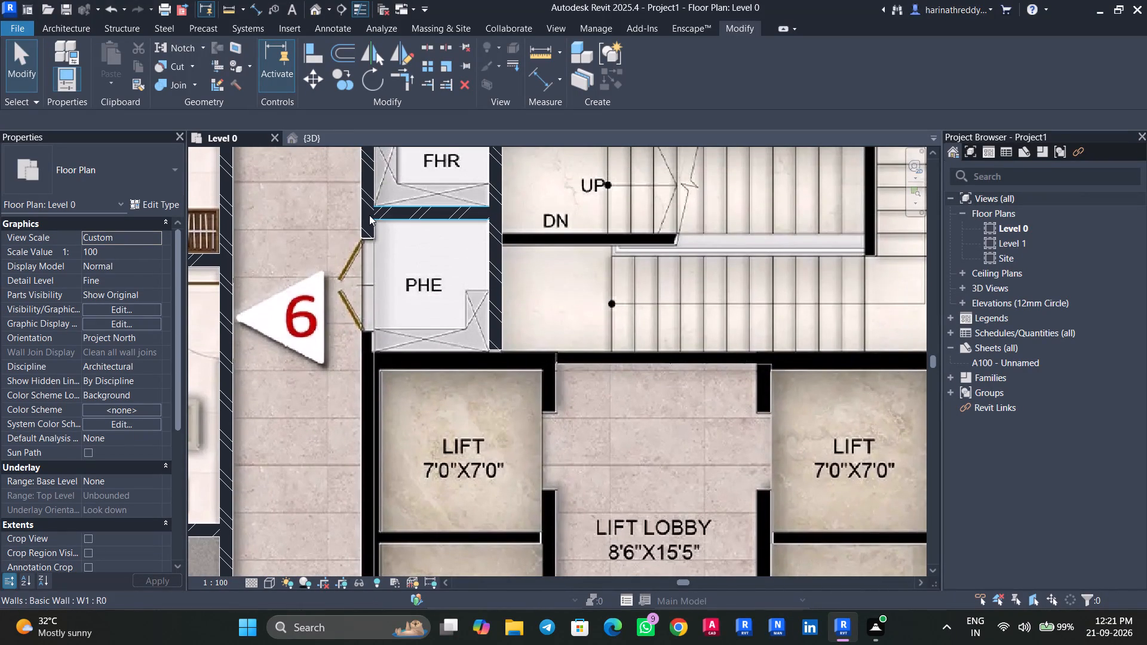
pyautogui.click(361, 222)
pyautogui.moveTo(361, 238); pyautogui.dragTo(369, 283)
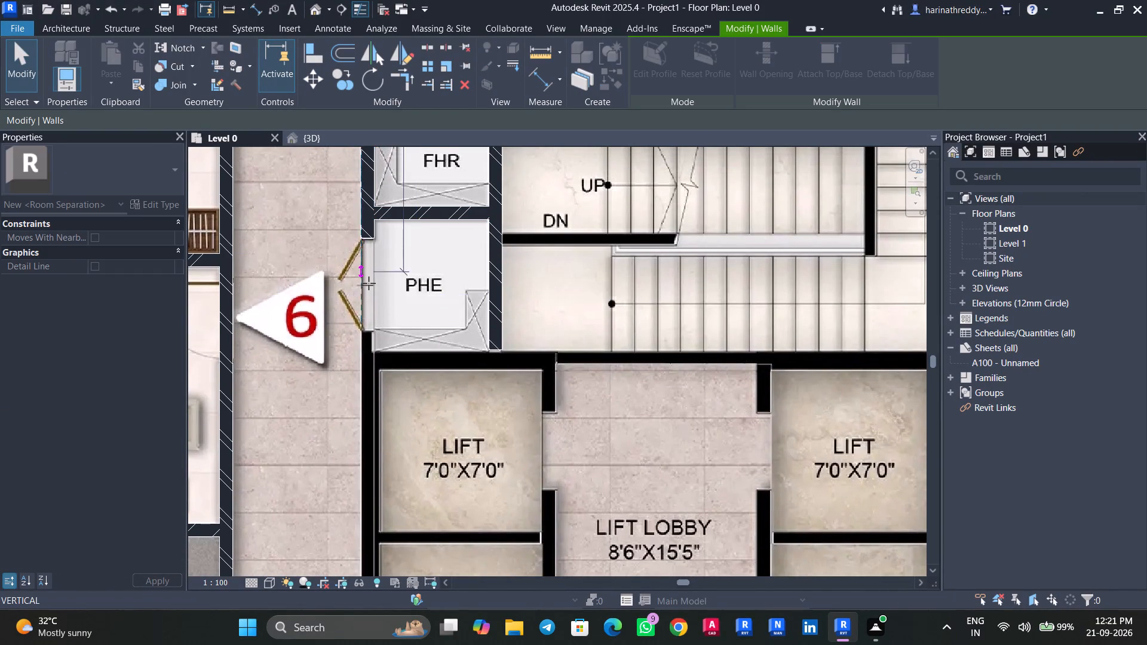
pyautogui.moveTo(369, 283); pyautogui.dragTo(372, 374)
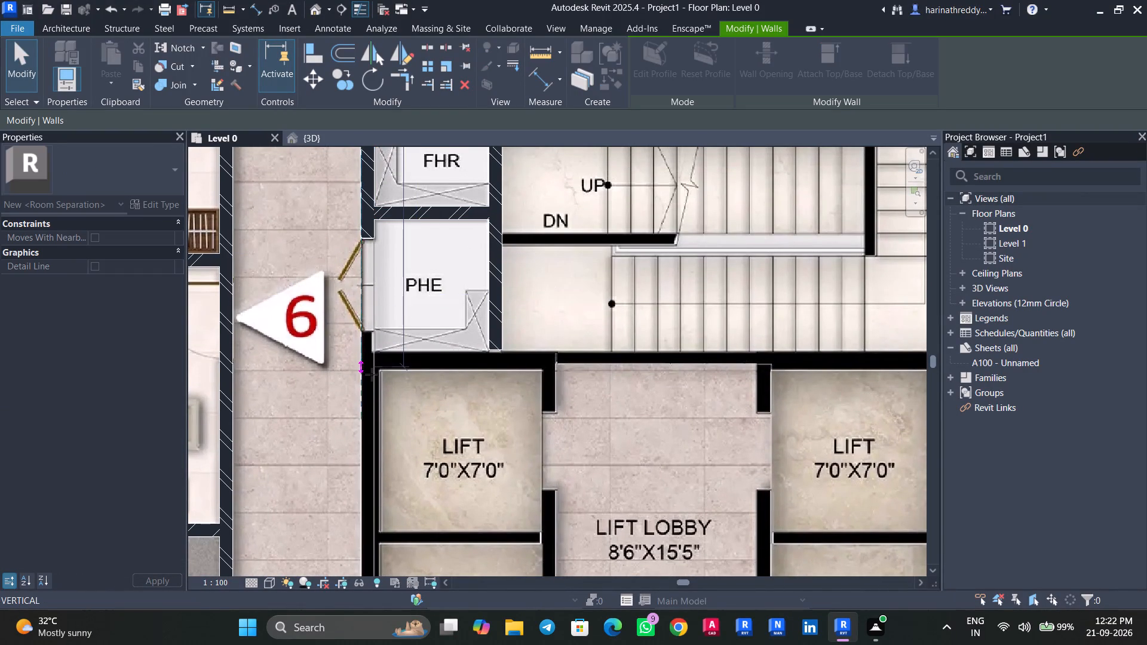
pyautogui.moveTo(372, 374); pyautogui.dragTo(364, 333)
pyautogui.press('Escape')
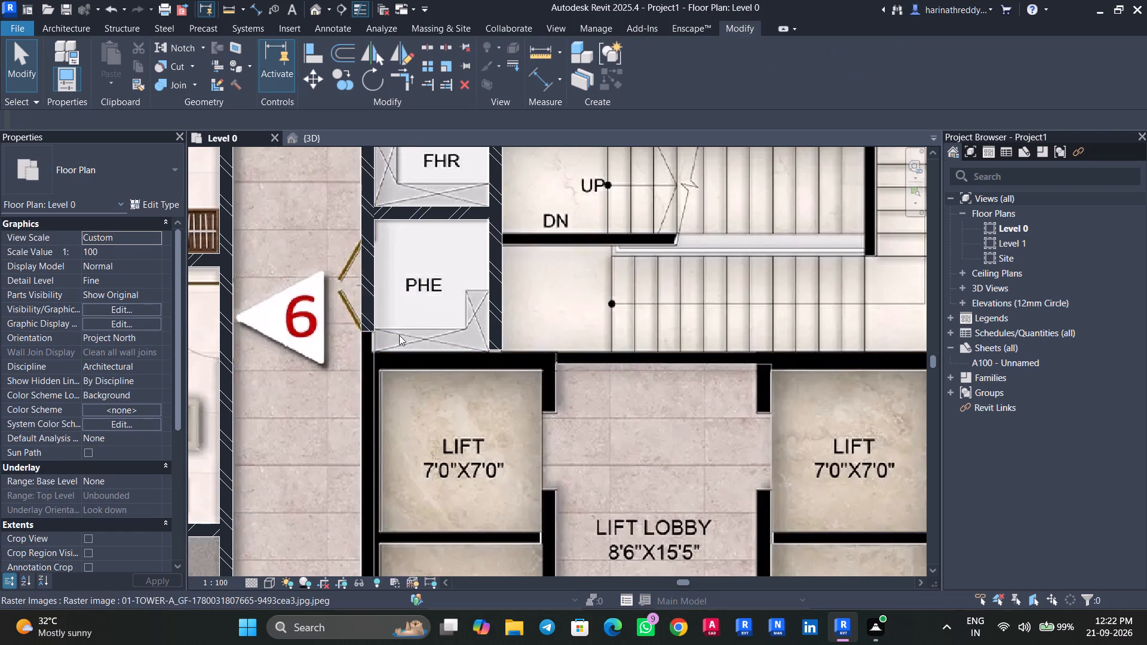
# Examine the black walls around the 7'0"X7'0" lifts and Lift Lobby, comparing the corridor-side wall's thickness and edges.
pyautogui.scroll(-6, 442, 352)
pyautogui.scroll(1, 442, 352)
pyautogui.moveTo(442, 352); pyautogui.dragTo(429, 300, button='middle')
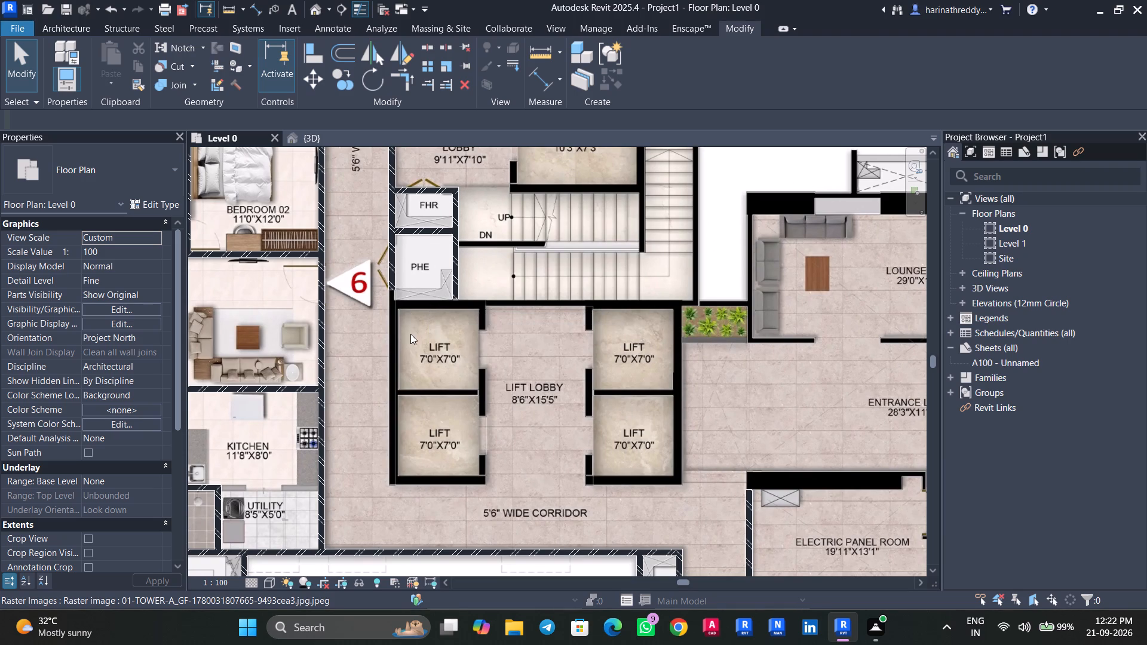
pyautogui.scroll(7, 400, 349)
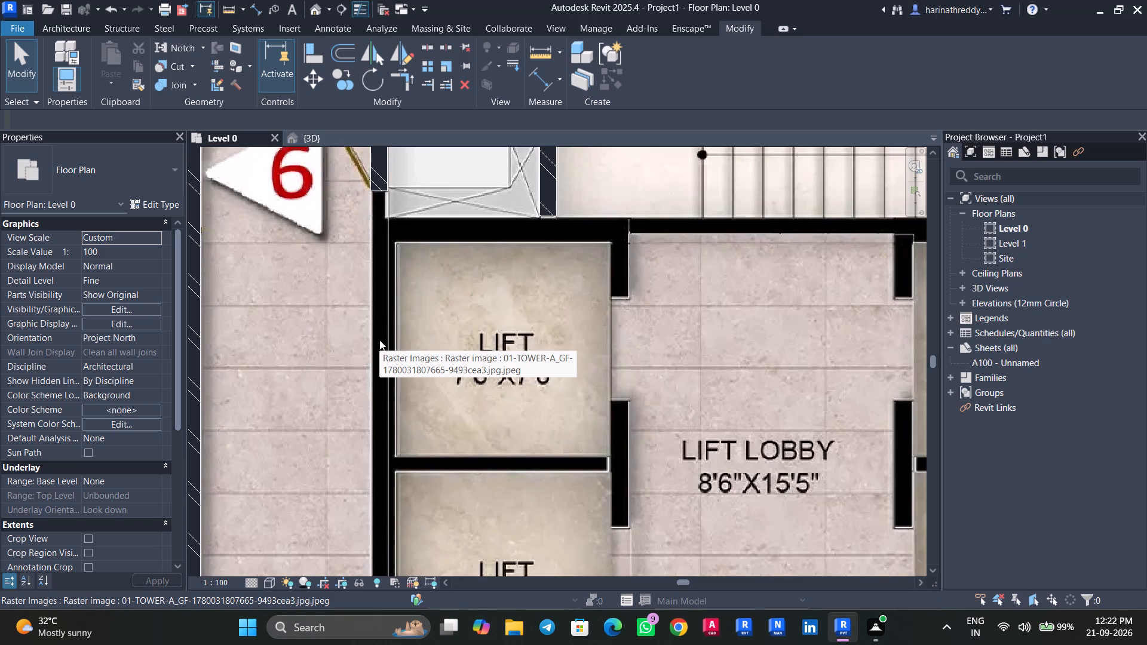
pyautogui.scroll(2, 379, 340)
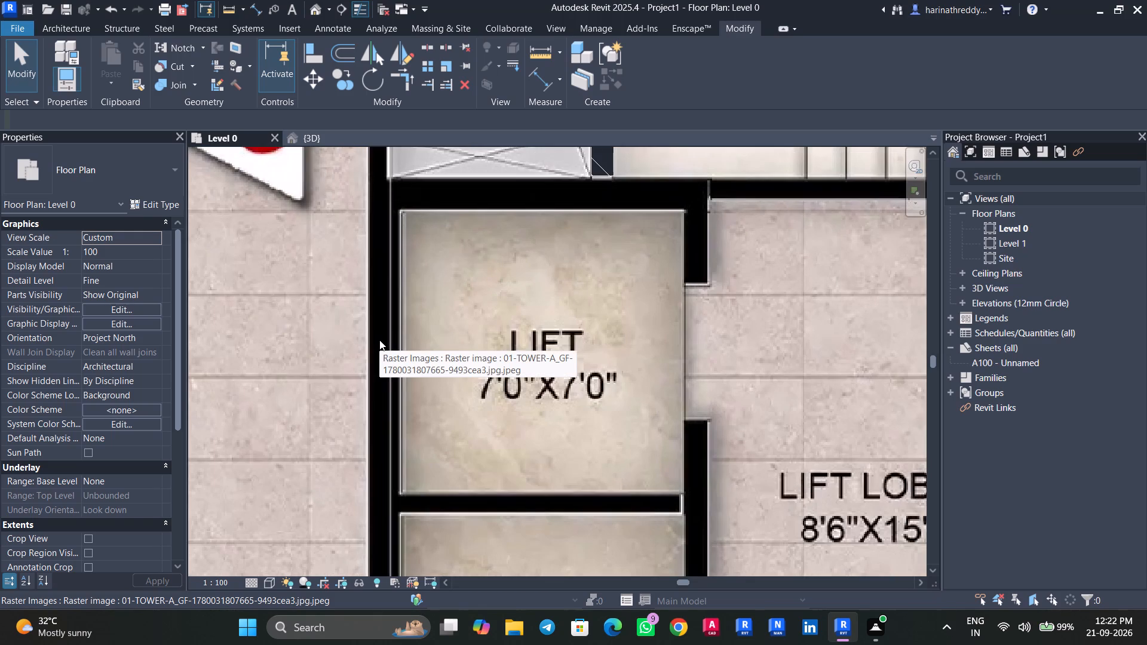
pyautogui.scroll(-1, 379, 340)
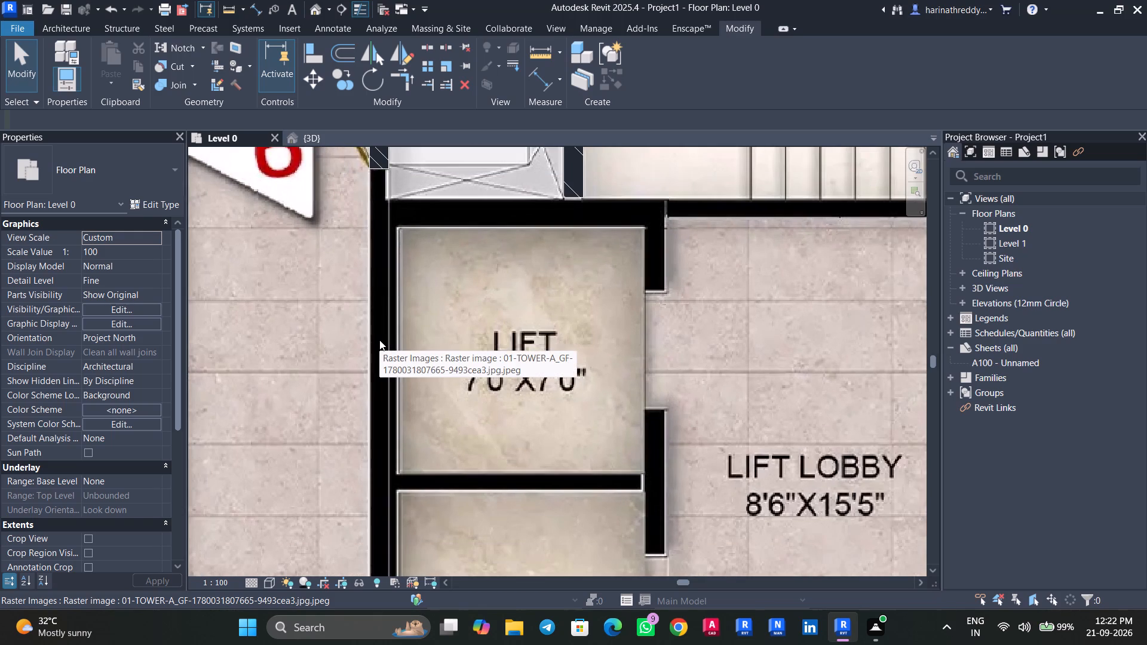
pyautogui.scroll(3, 379, 340)
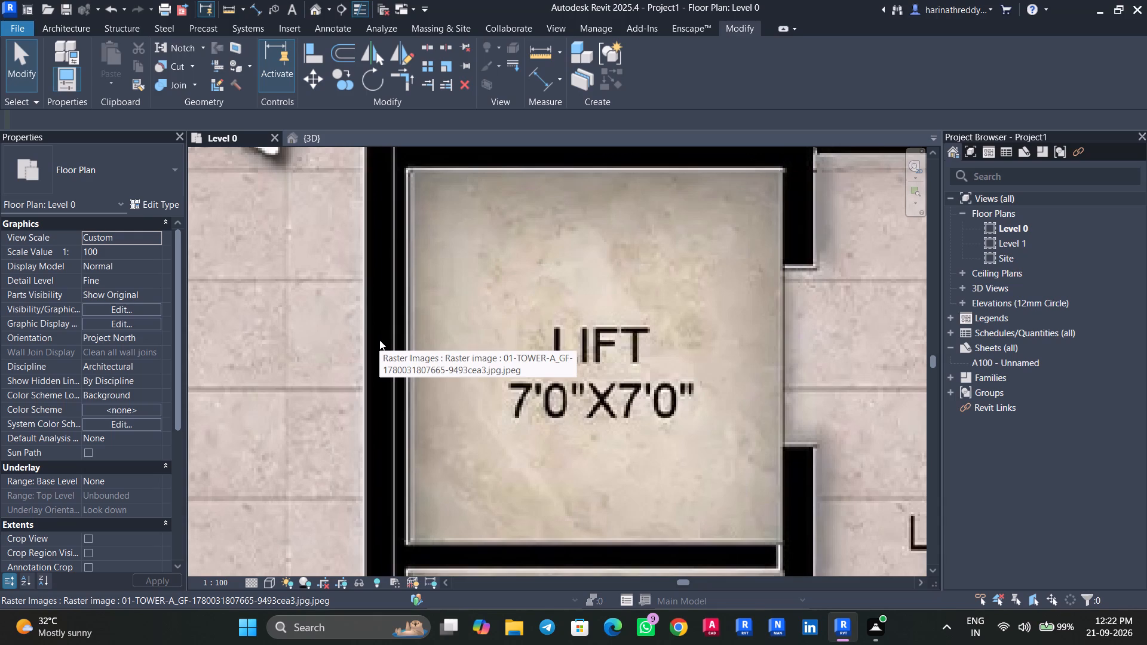
pyautogui.scroll(-2, 349, 339)
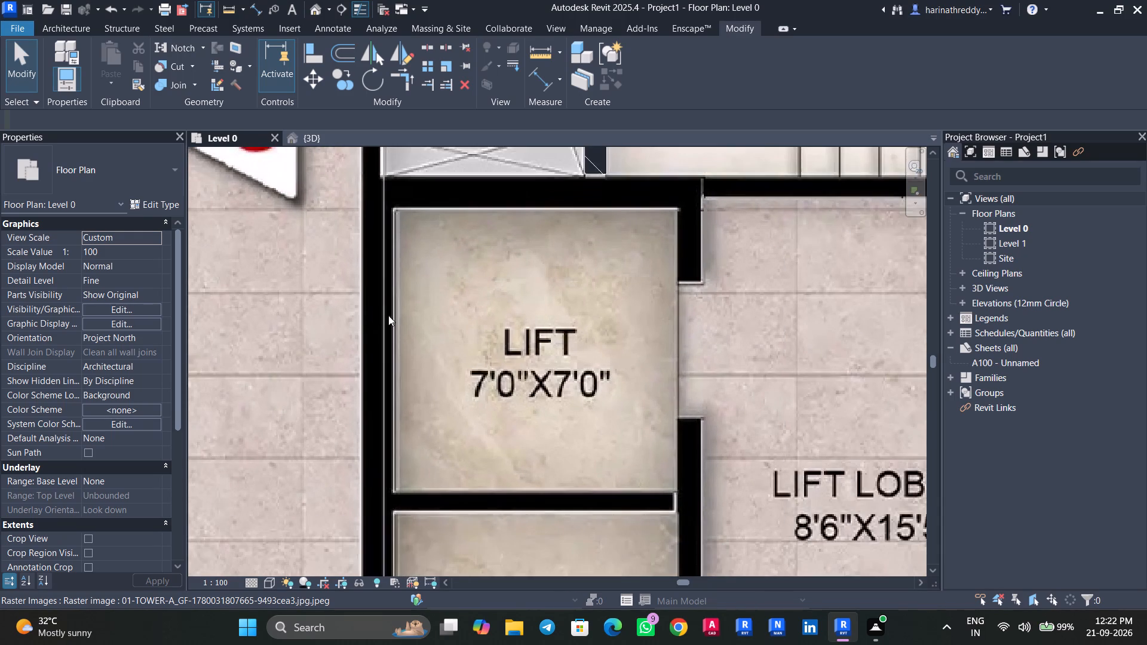
pyautogui.scroll(-4, 409, 318)
pyautogui.moveTo(409, 320); pyautogui.dragTo(409, 360, button='middle')
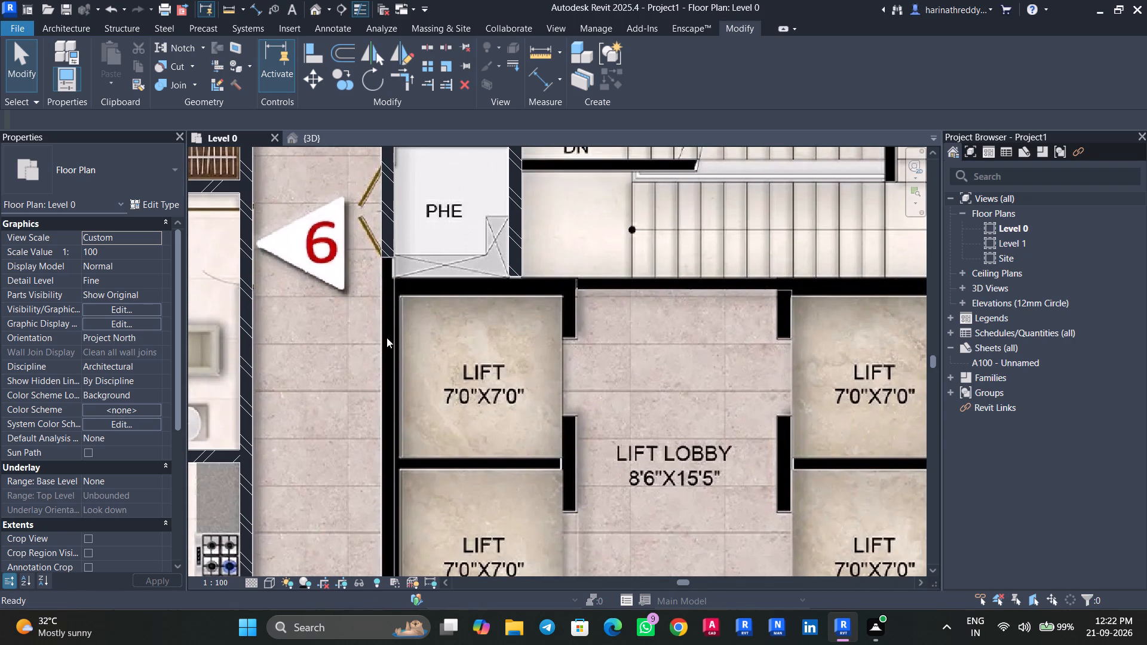
# Extend the corridor-side W1 wall down past the PHE to the top edge of the lift core's black wall.
pyautogui.scroll(5, 385, 307)
pyautogui.click(388, 202)
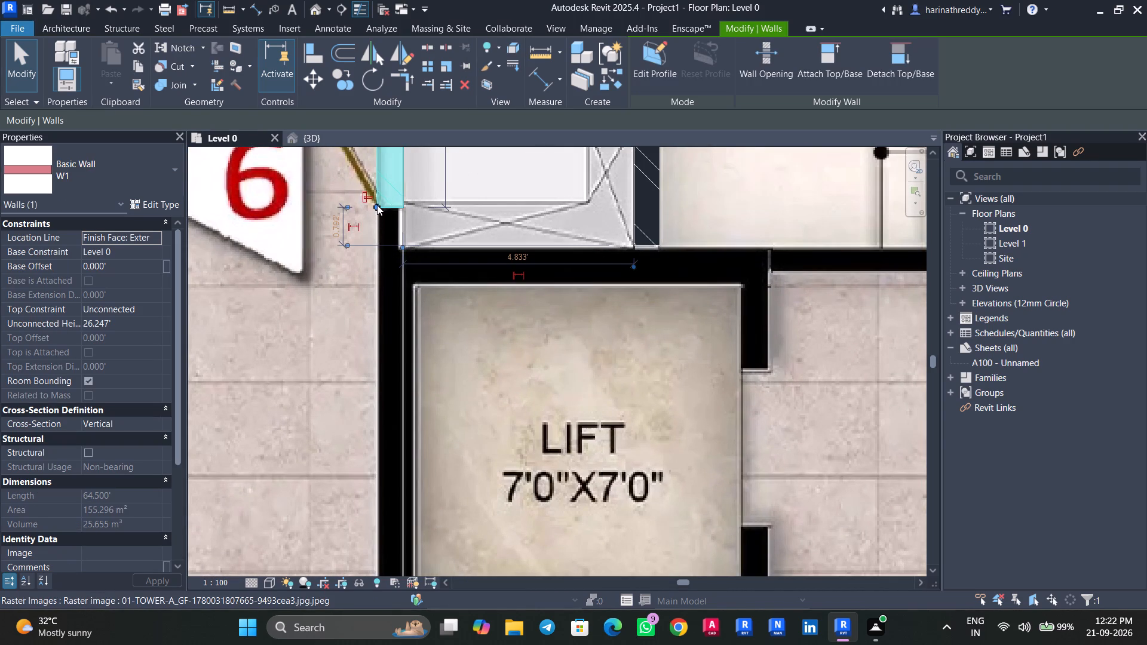
pyautogui.moveTo(377, 205); pyautogui.dragTo(378, 246)
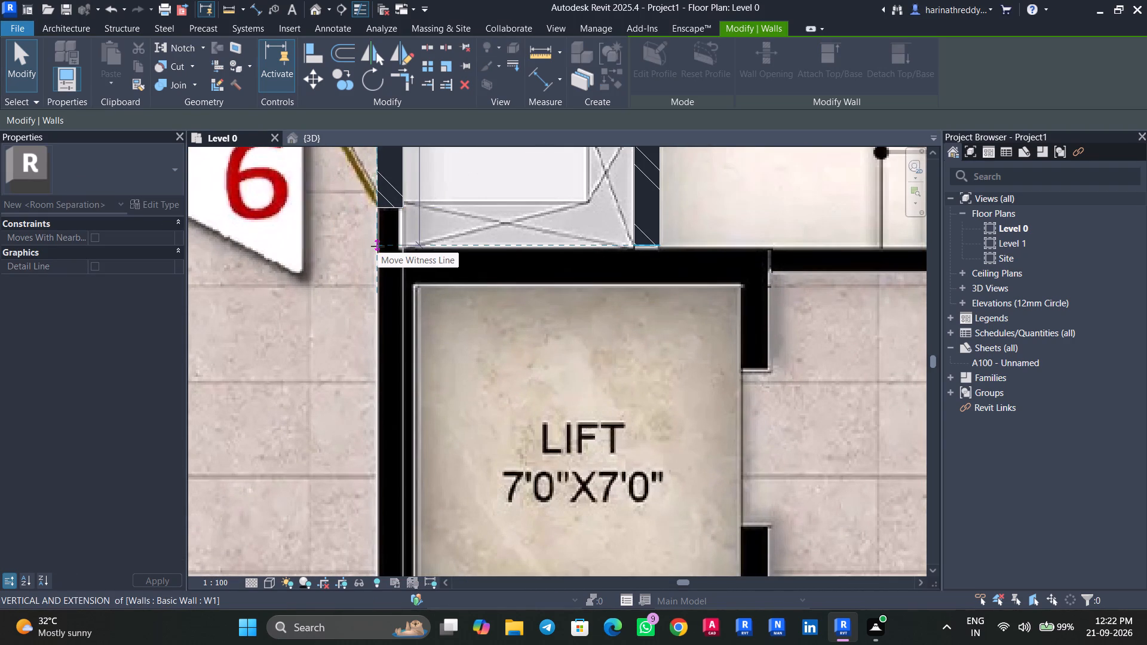
pyautogui.moveTo(378, 246); pyautogui.dragTo(377, 248)
pyautogui.scroll(1, 395, 256)
pyautogui.scroll(-2, 395, 256)
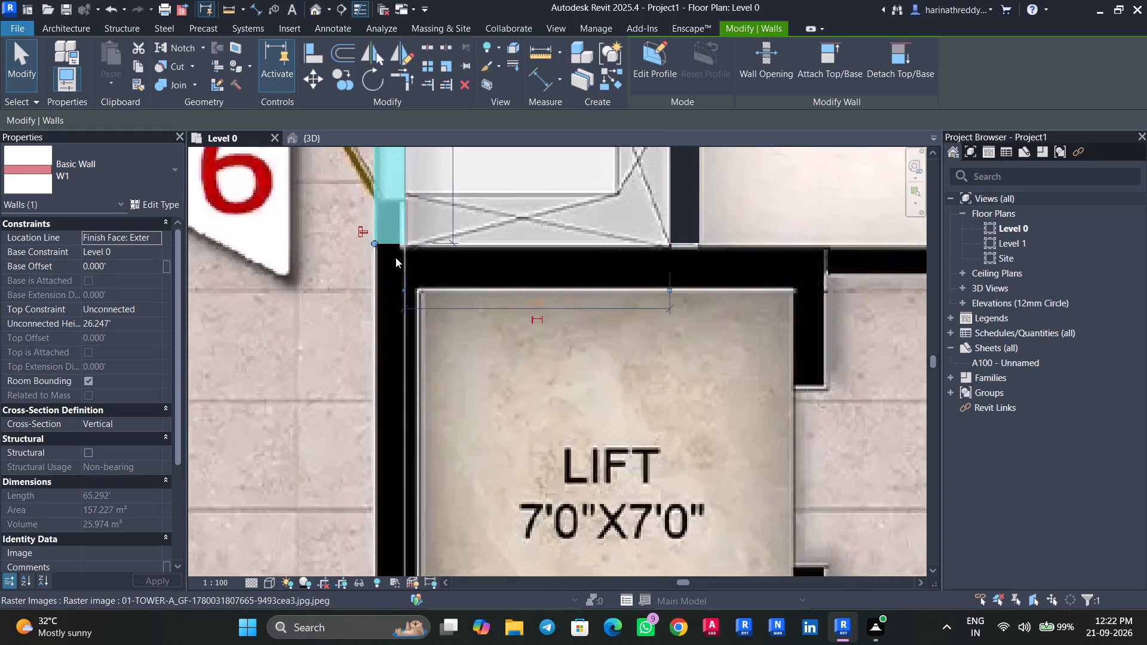
# Examine the plan around the lift core, staircase and entrance lobby for the walls still left to trace.
pyautogui.scroll(-4, 395, 257)
pyautogui.moveTo(566, 294); pyautogui.dragTo(344, 327, button='middle')
pyautogui.scroll(-4, 344, 327)
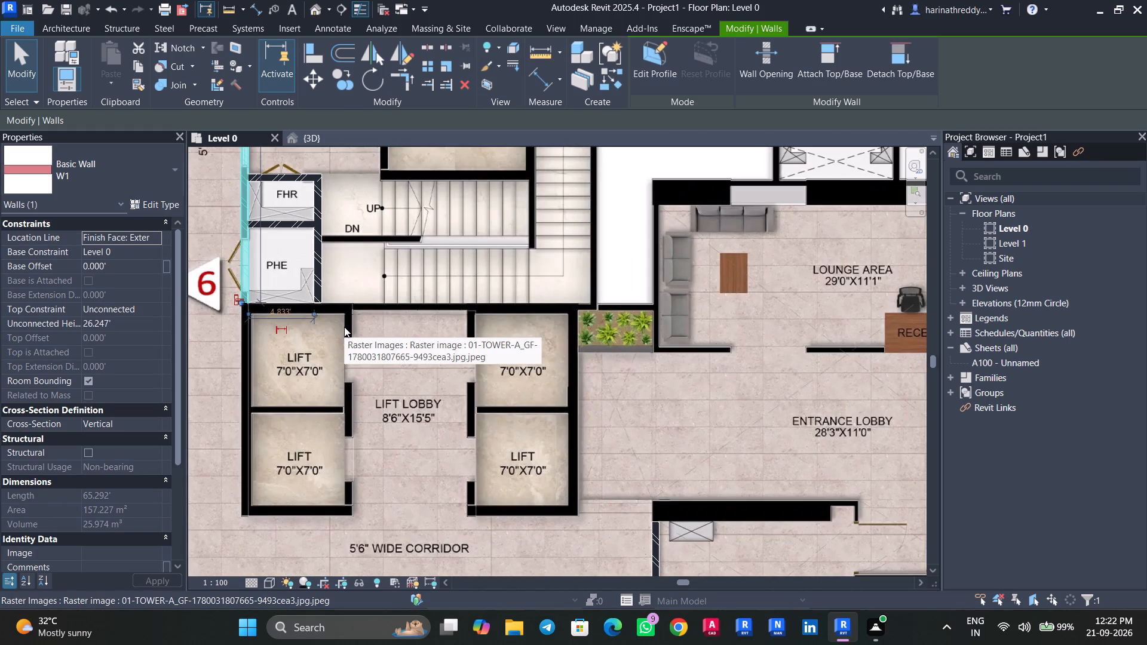
pyautogui.moveTo(505, 354); pyautogui.dragTo(490, 377, button='middle')
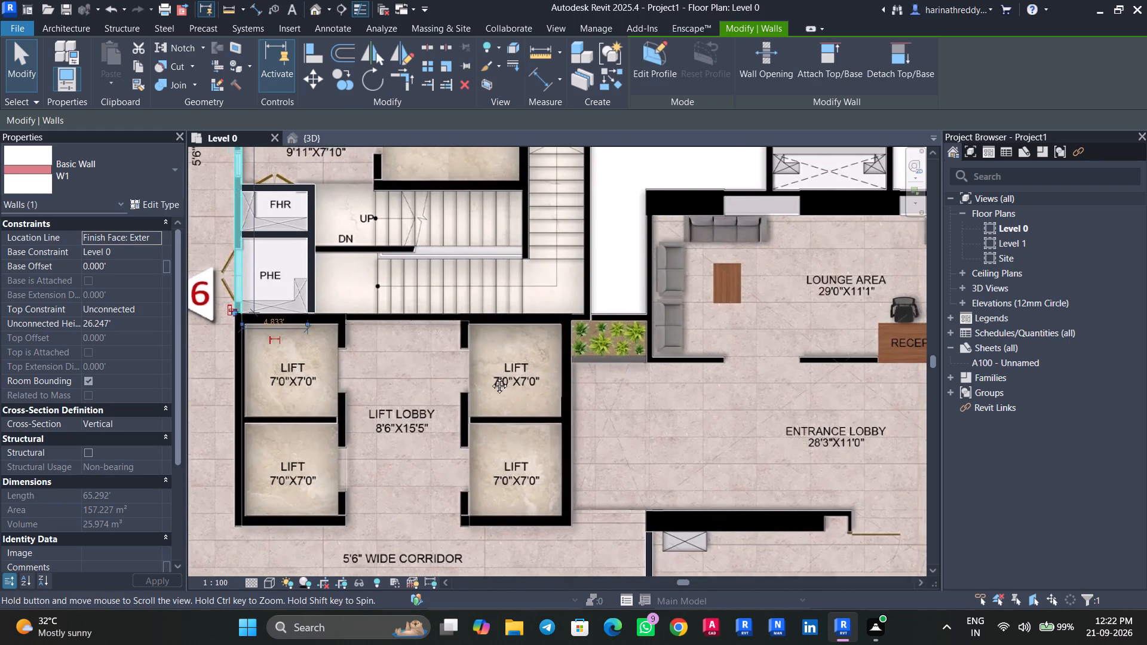
pyautogui.moveTo(490, 377); pyautogui.dragTo(428, 484, button='middle')
pyautogui.scroll(-6, 428, 413)
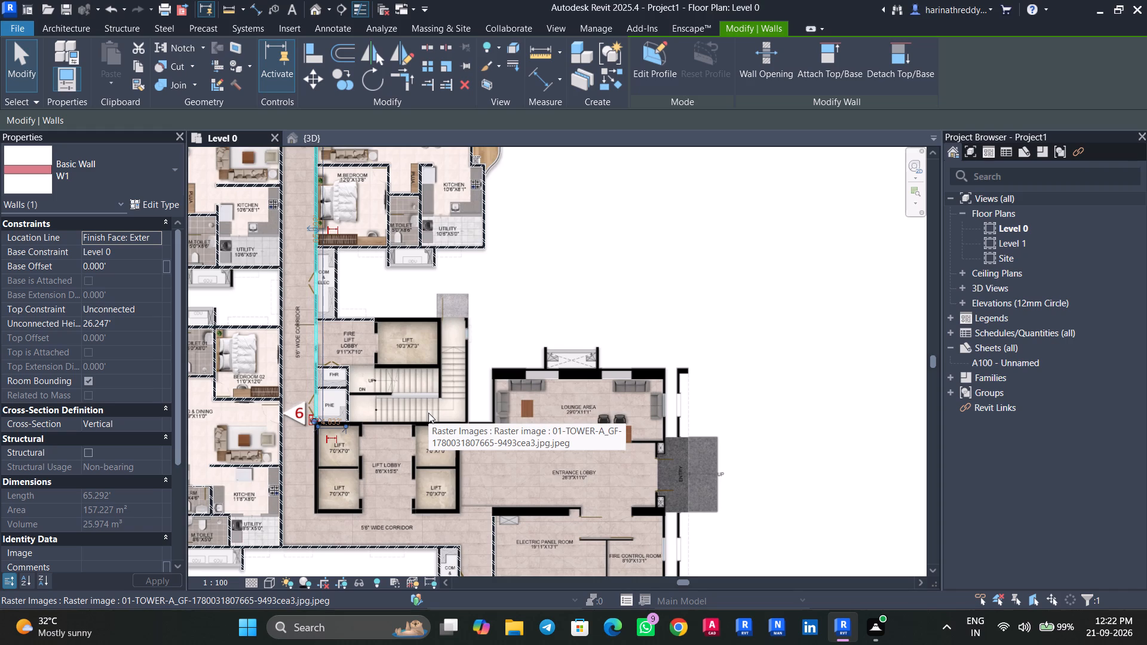
pyautogui.click(484, 302)
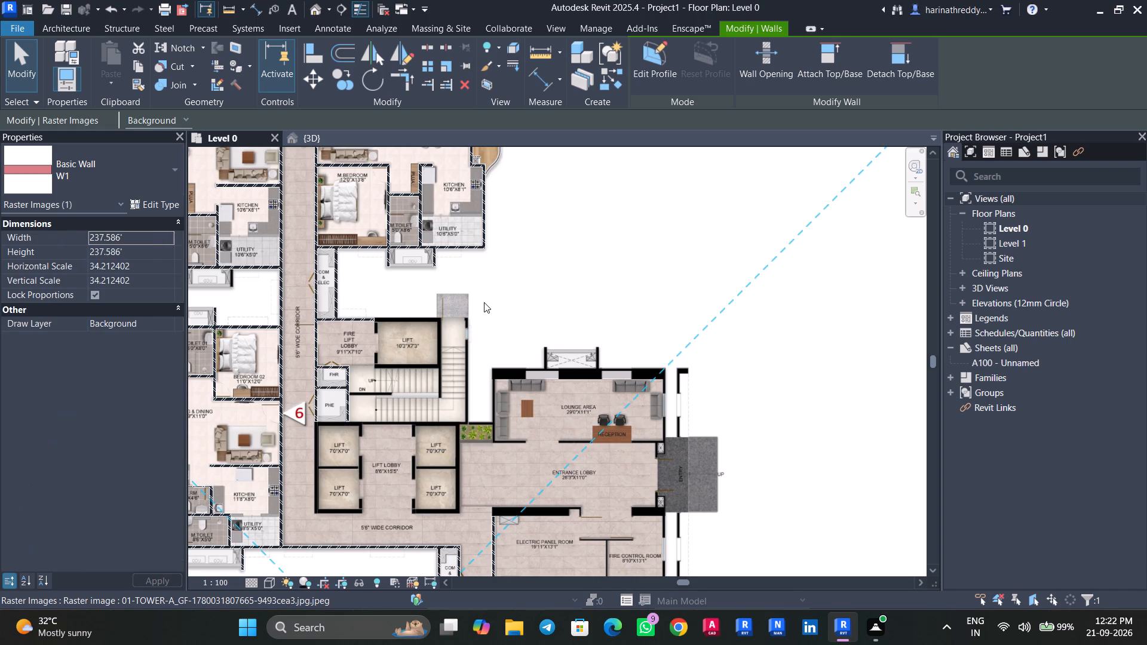
pyautogui.press('Escape')
pyautogui.press('Escape')
pyautogui.press('Escape')
pyautogui.scroll(-6, 404, 373)
pyautogui.moveTo(400, 379); pyautogui.dragTo(520, 295, button='middle')
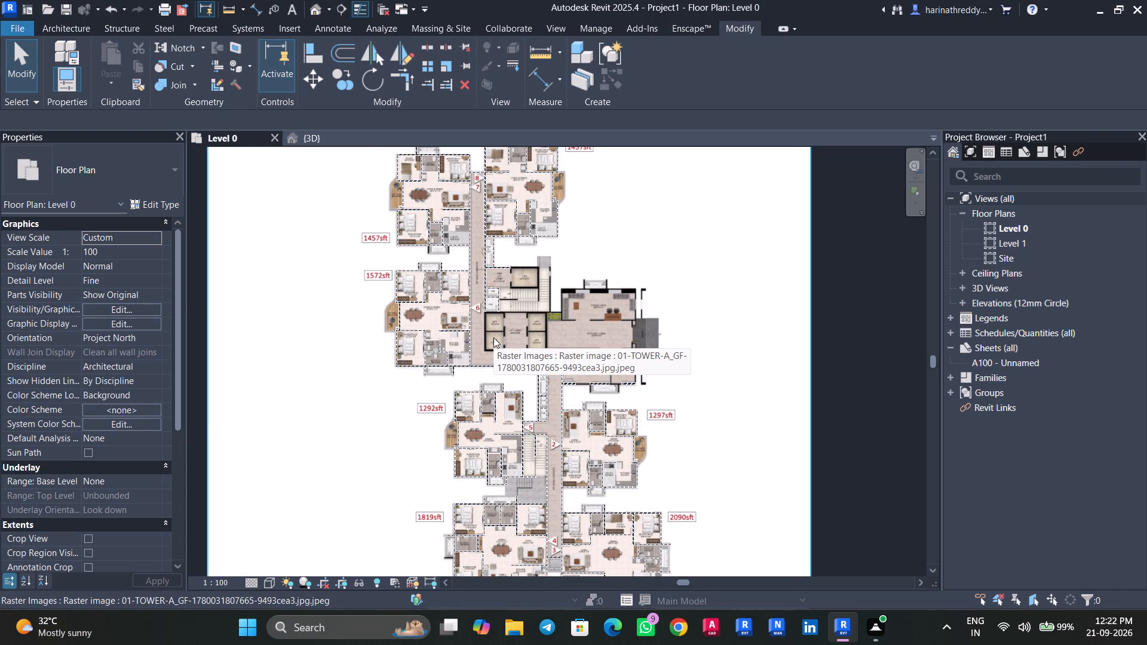
# Measure the thickness of the corridor-side black wall beside the lower 7'0"X7'0" lift.
pyautogui.scroll(15, 493, 337)
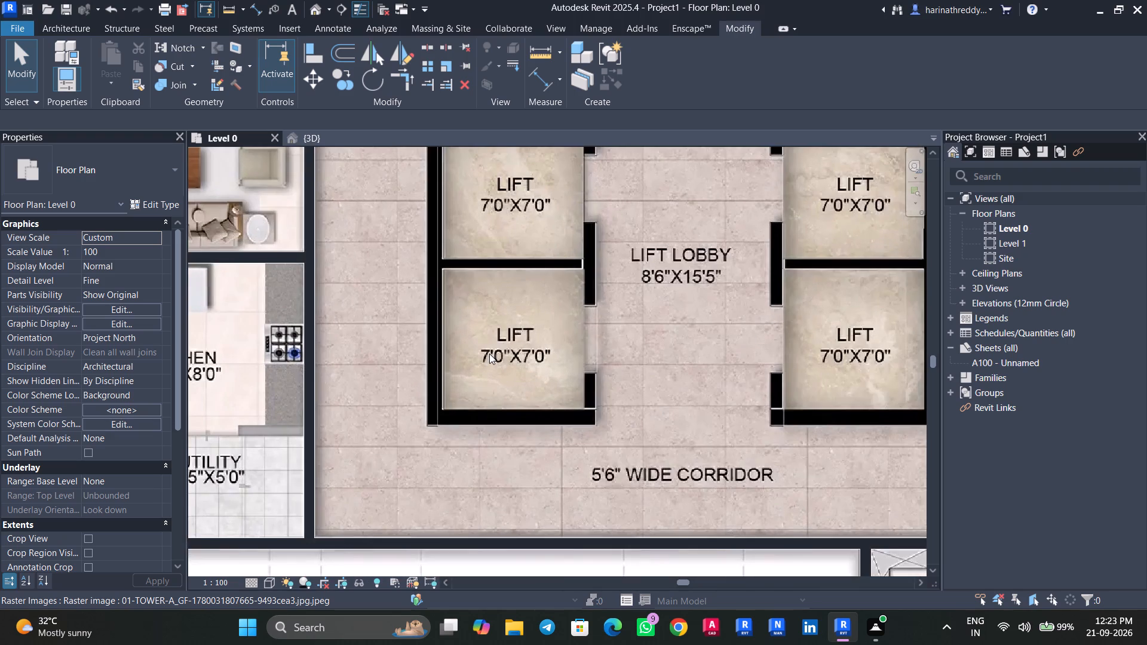
pyautogui.scroll(3, 489, 354)
pyautogui.click(503, 333)
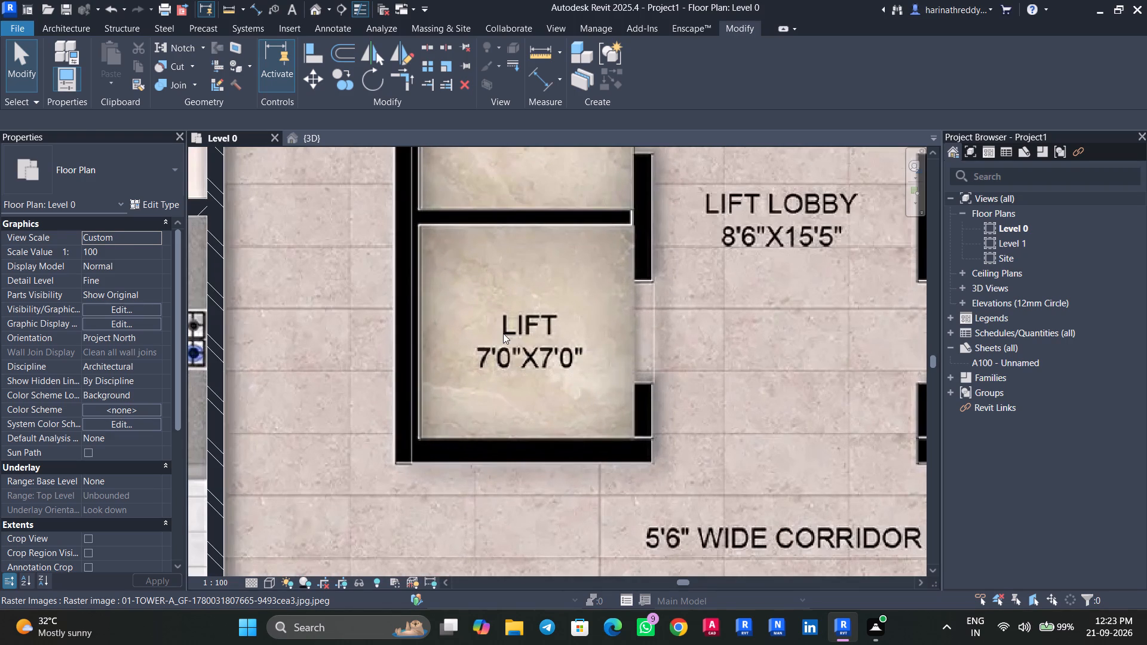
pyautogui.click(438, 69)
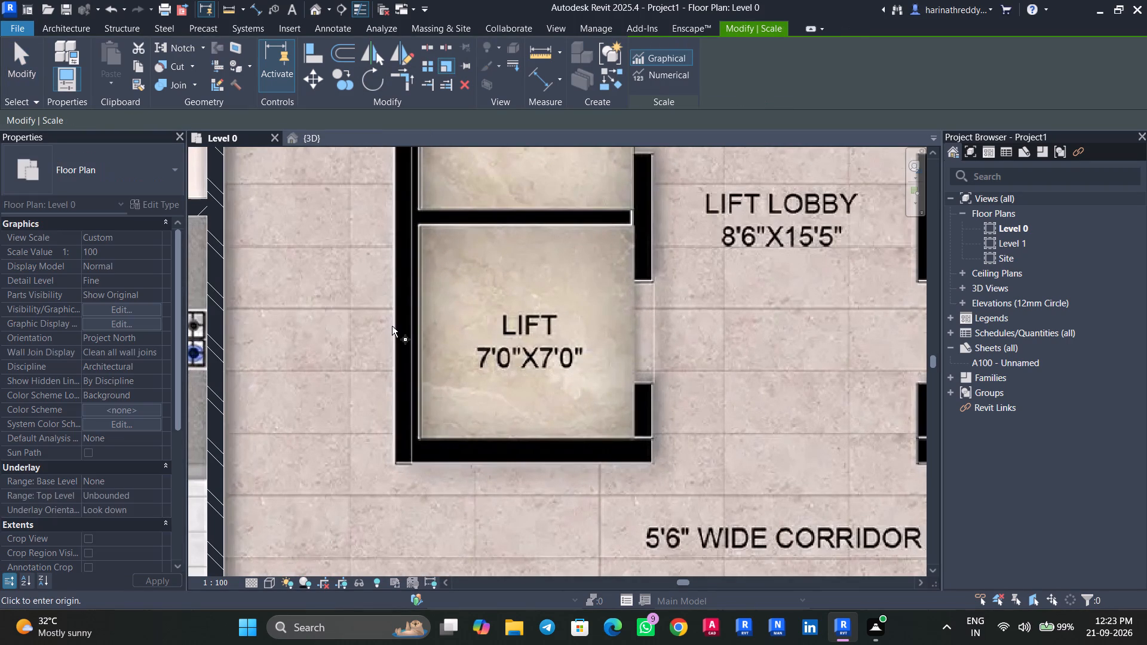
pyautogui.scroll(6, 391, 327)
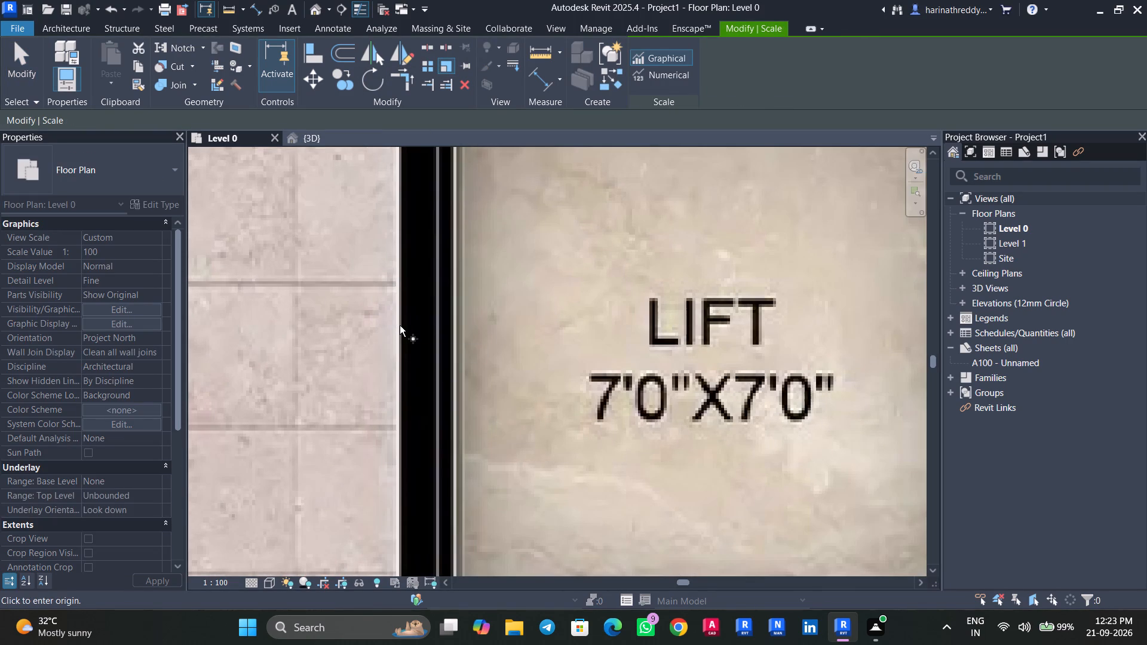
pyautogui.click(398, 328)
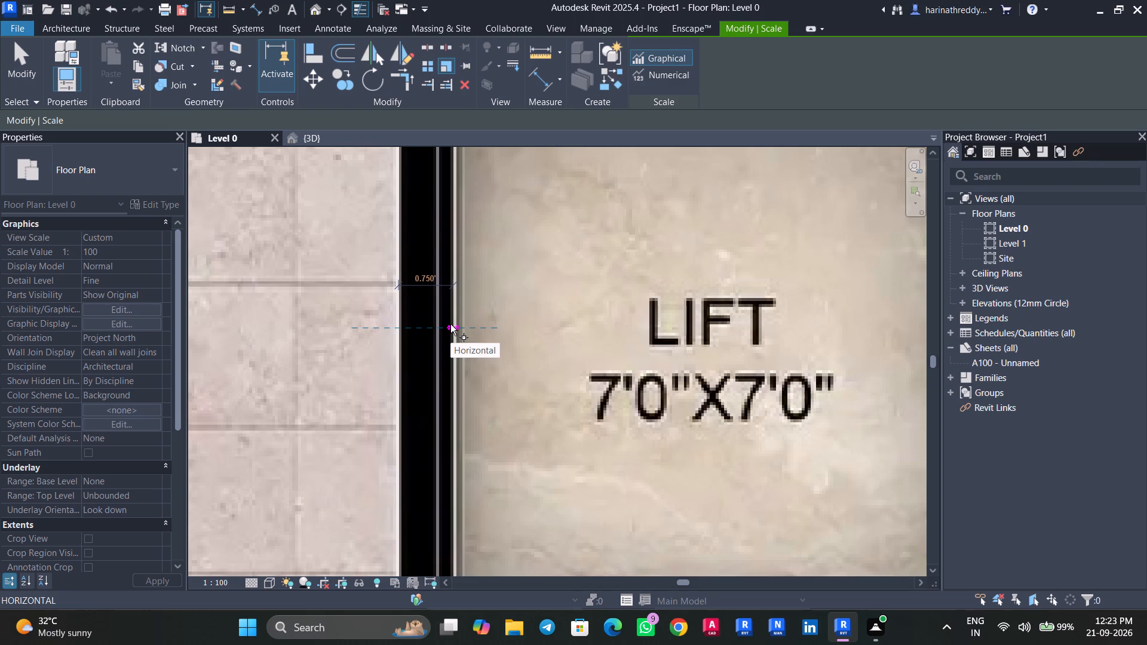
pyautogui.press('Escape')
pyautogui.press('Escape')
pyautogui.press('Escape')
pyautogui.scroll(-5, 449, 325)
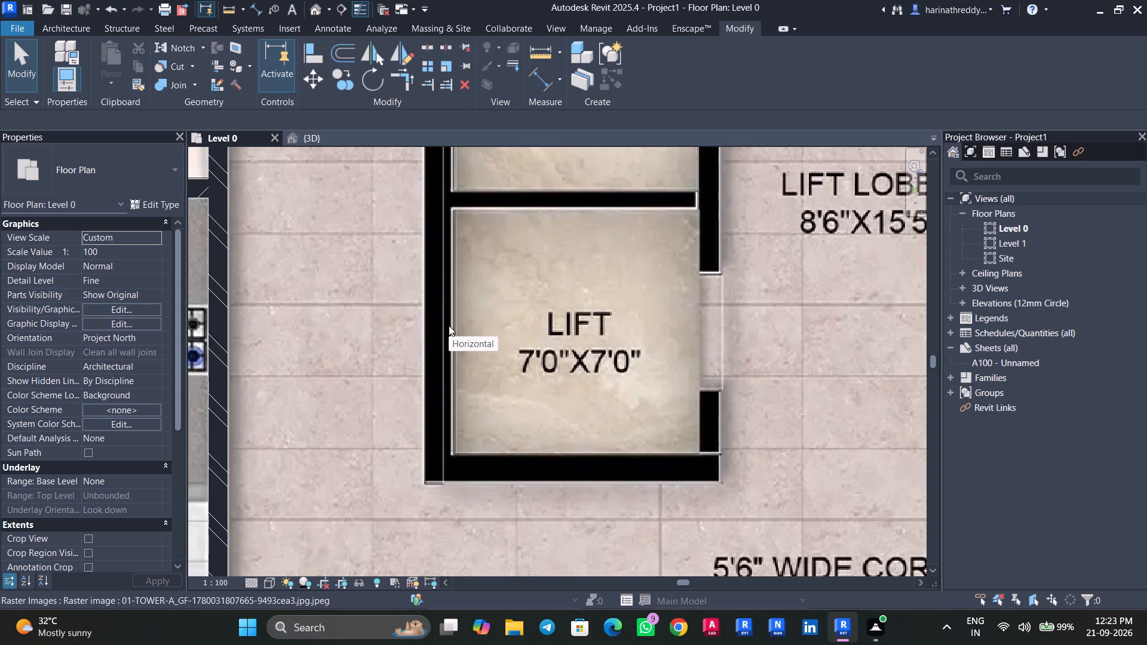
# Measure the thickness of the black wall between the lower lift and the Lift Lobby.
pyautogui.click(614, 221)
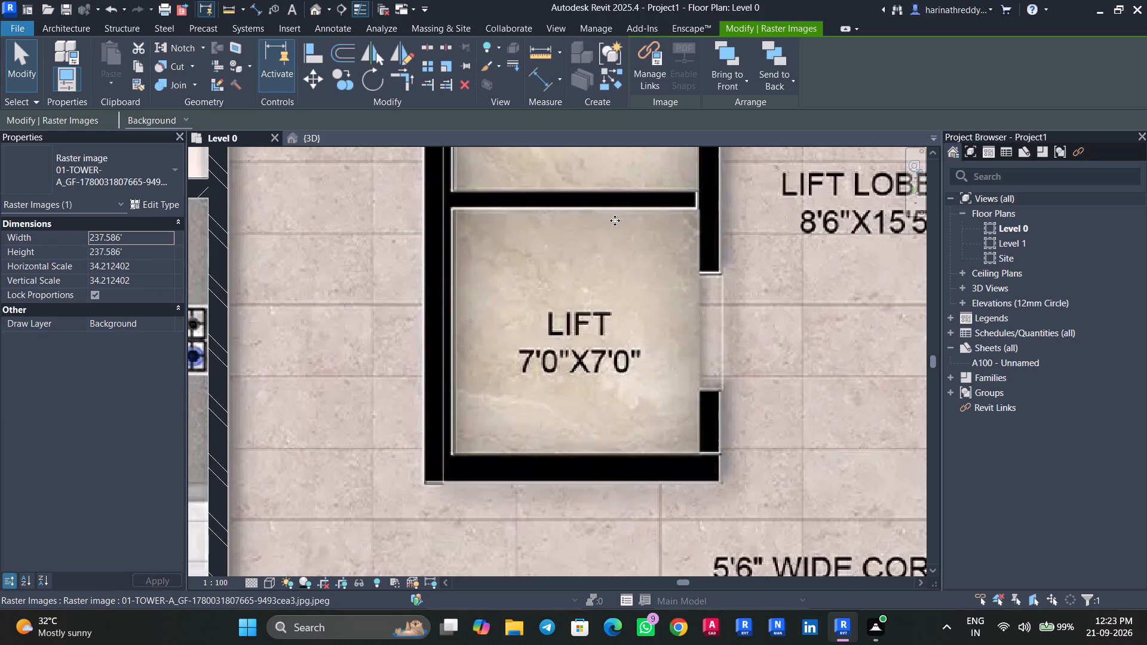
pyautogui.click(446, 58)
pyautogui.scroll(6, 701, 229)
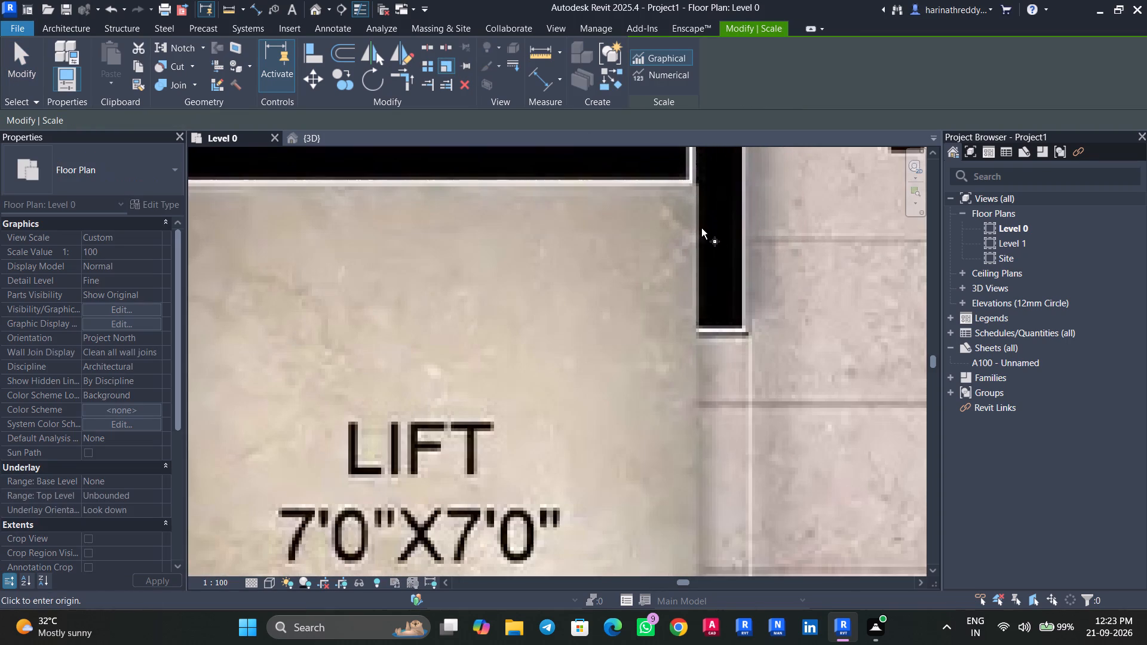
pyautogui.click(695, 226)
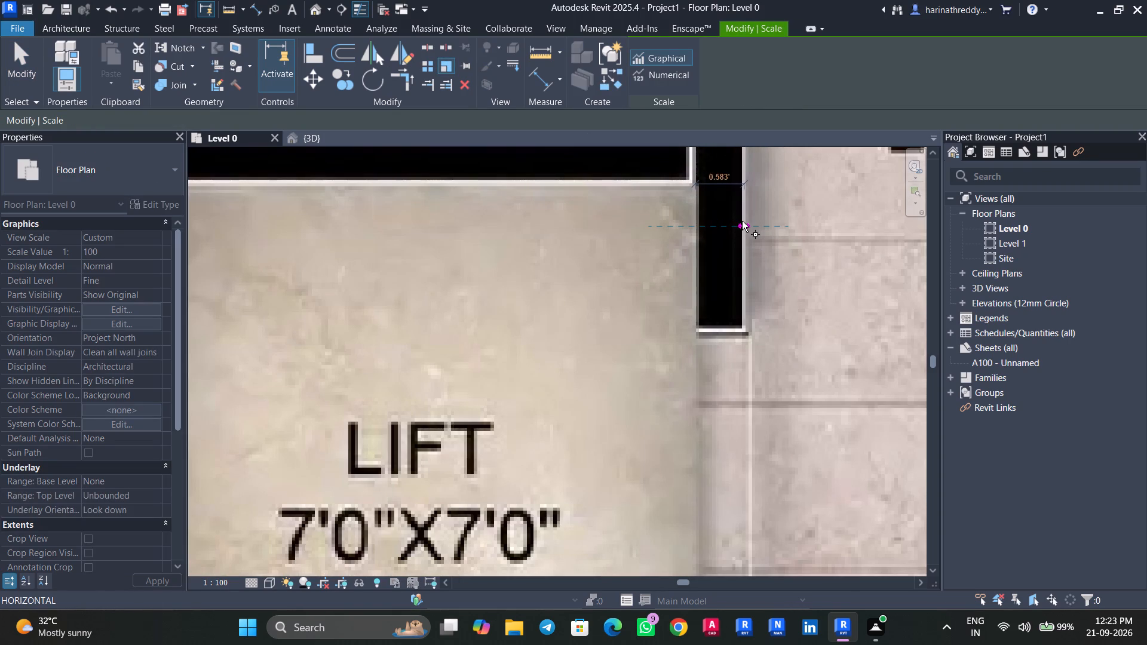
pyautogui.scroll(-12, 741, 221)
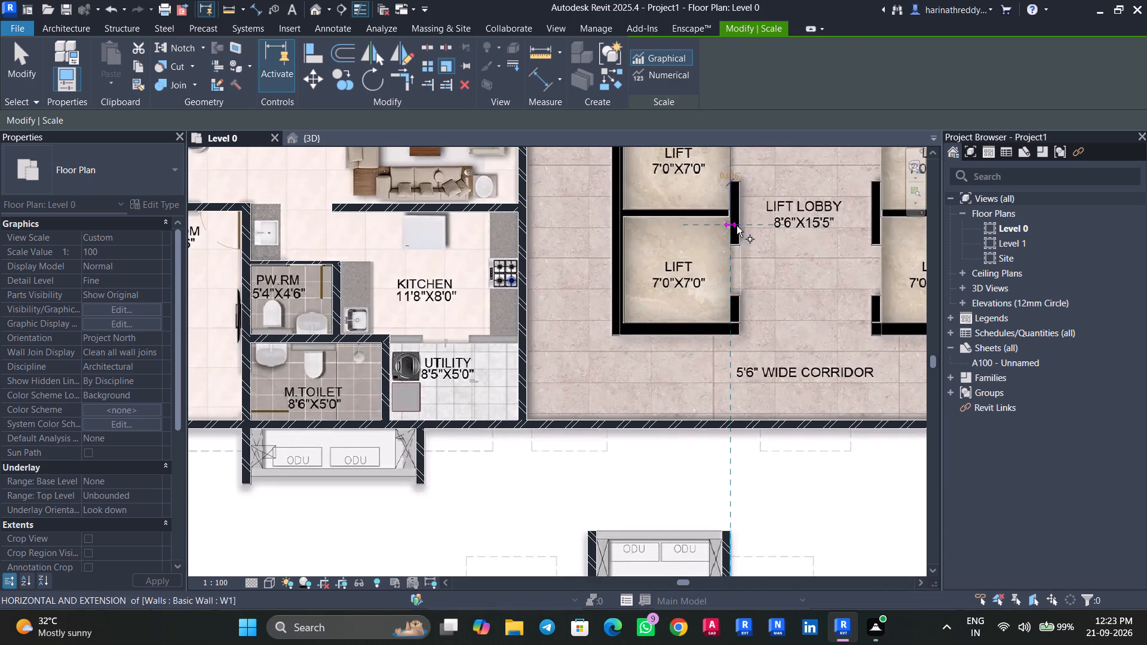
pyautogui.press('Escape')
# Measure the thickness of the black dividing wall between the two corridor-side lifts.
pyautogui.scroll(-6, 693, 236)
pyautogui.moveTo(691, 237); pyautogui.dragTo(636, 335, button='middle')
pyautogui.scroll(9, 637, 334)
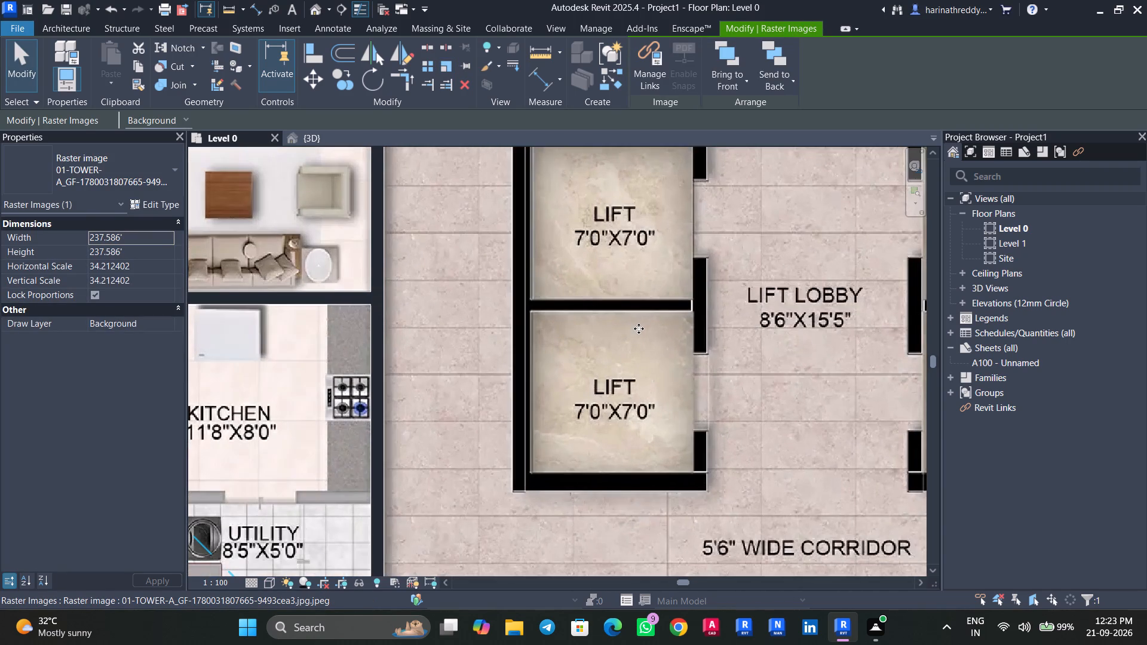
pyautogui.click(452, 64)
pyautogui.scroll(6, 582, 299)
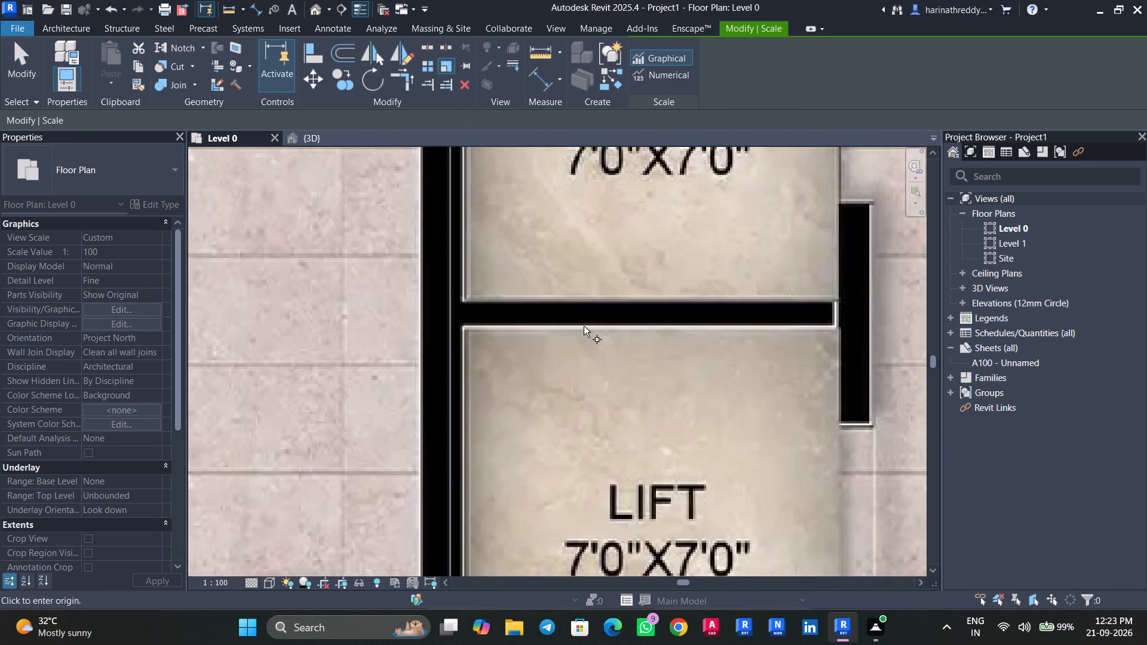
pyautogui.click(584, 325)
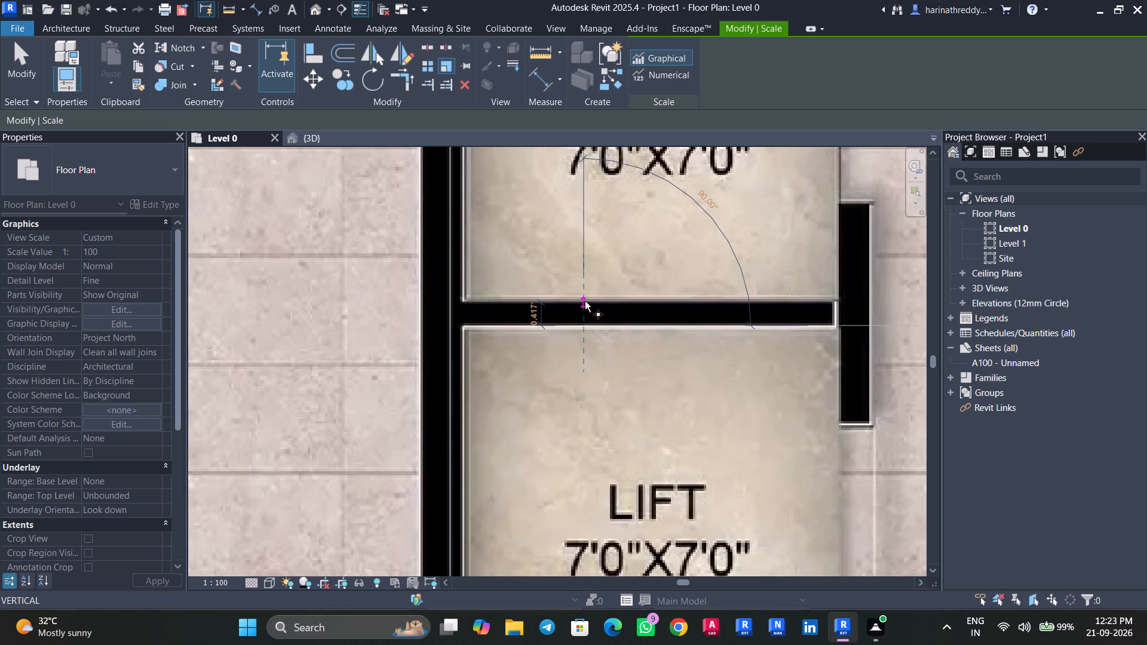
pyautogui.press('Escape')
# Measure the corridor-side lift wall's thickness again, where the dividing wall between the lifts meets it.
pyautogui.scroll(-8, 642, 308)
pyautogui.moveTo(696, 320); pyautogui.dragTo(553, 331, button='middle')
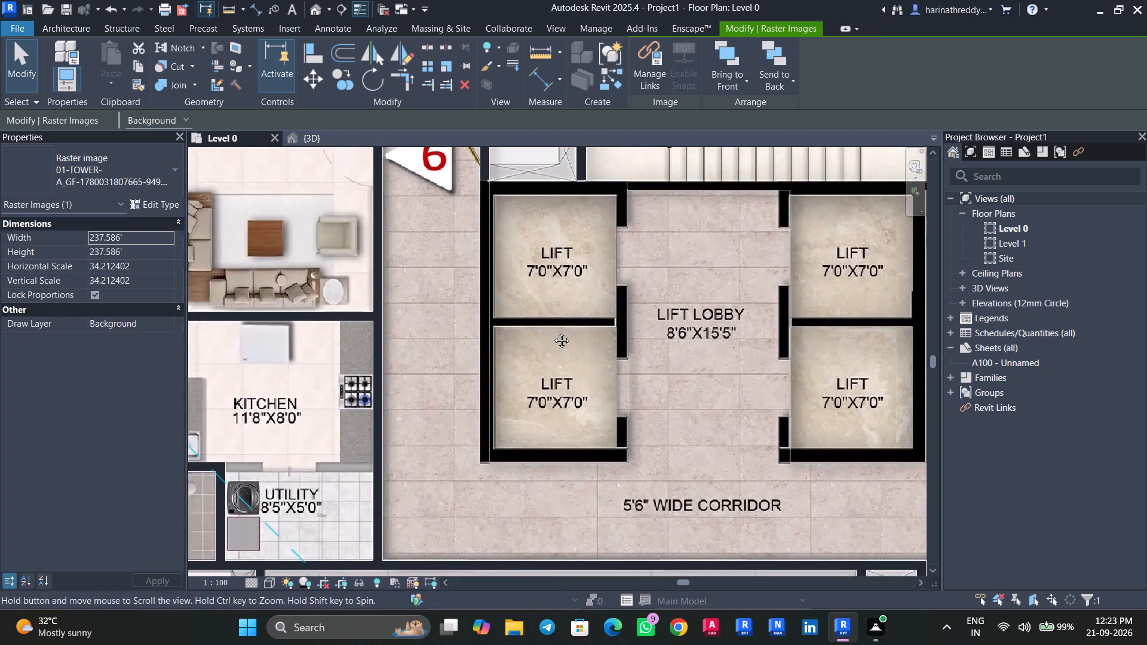
pyautogui.moveTo(553, 331); pyautogui.dragTo(490, 330, button='middle')
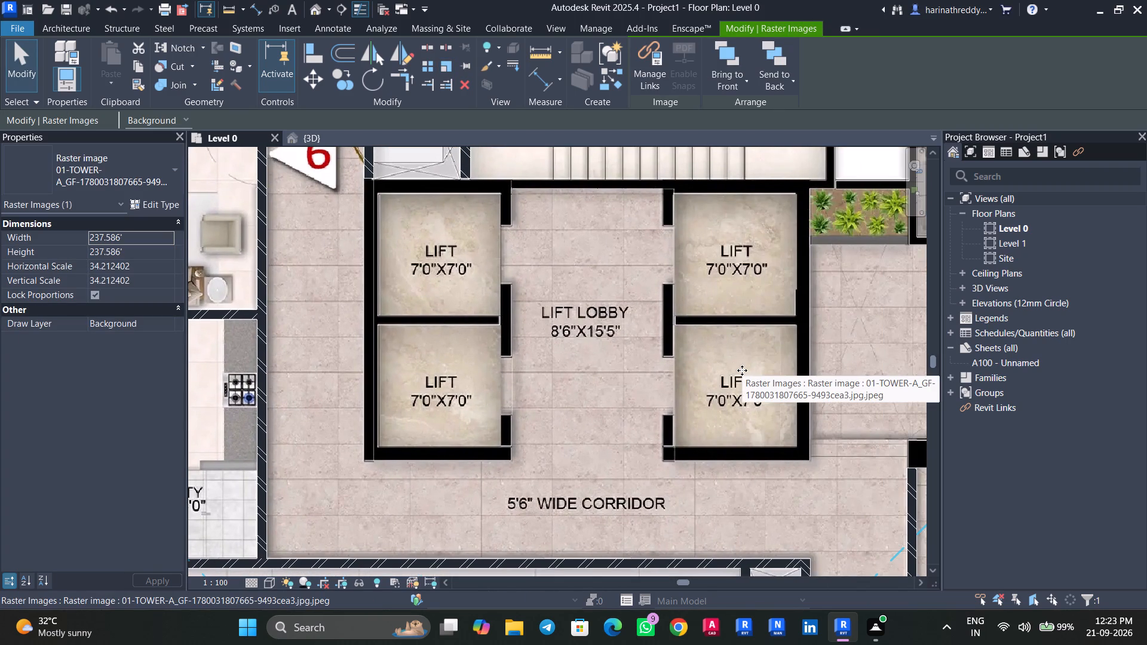
pyautogui.scroll(7, 447, 337)
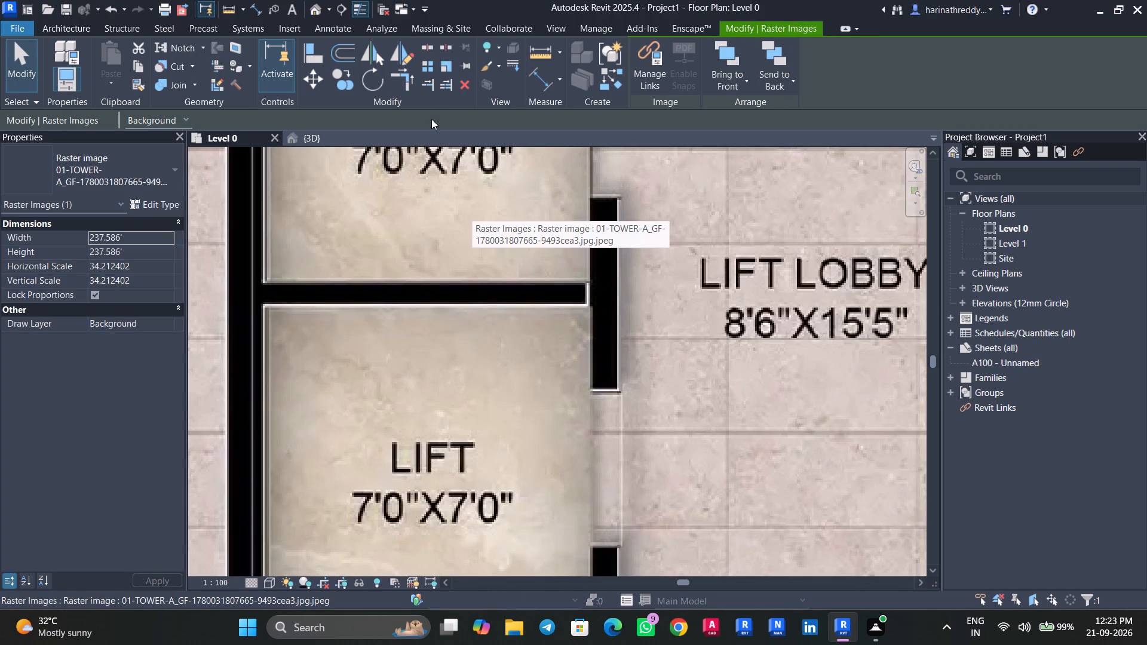
pyautogui.click(441, 69)
pyautogui.moveTo(309, 257); pyautogui.dragTo(511, 253, button='middle')
pyautogui.scroll(3, 449, 275)
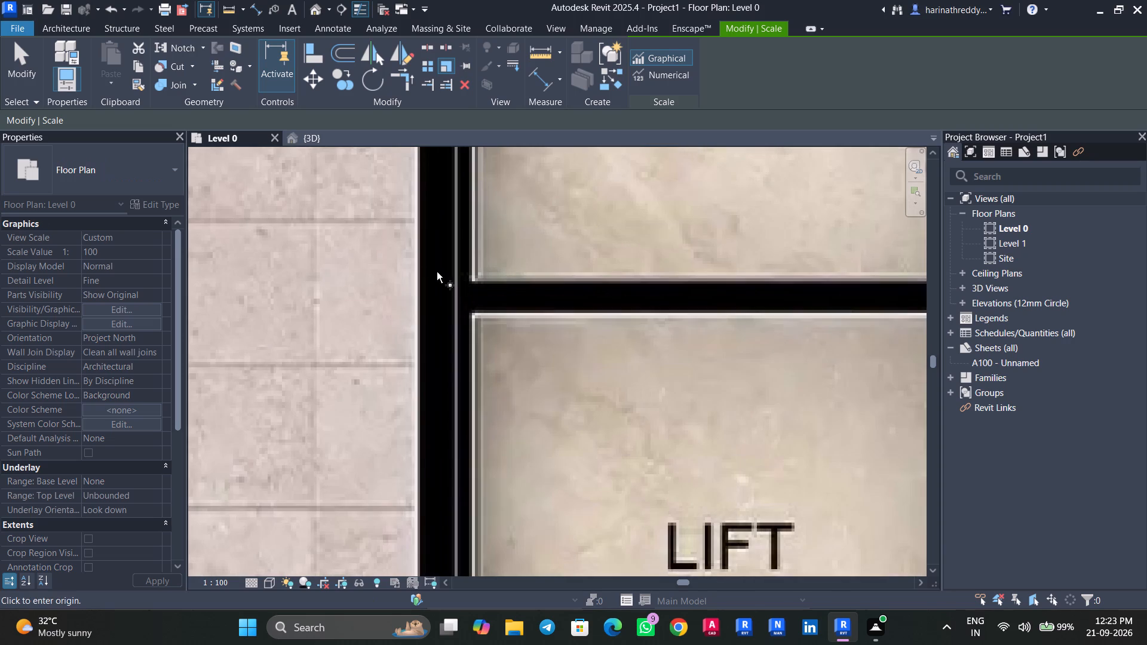
pyautogui.click(418, 260)
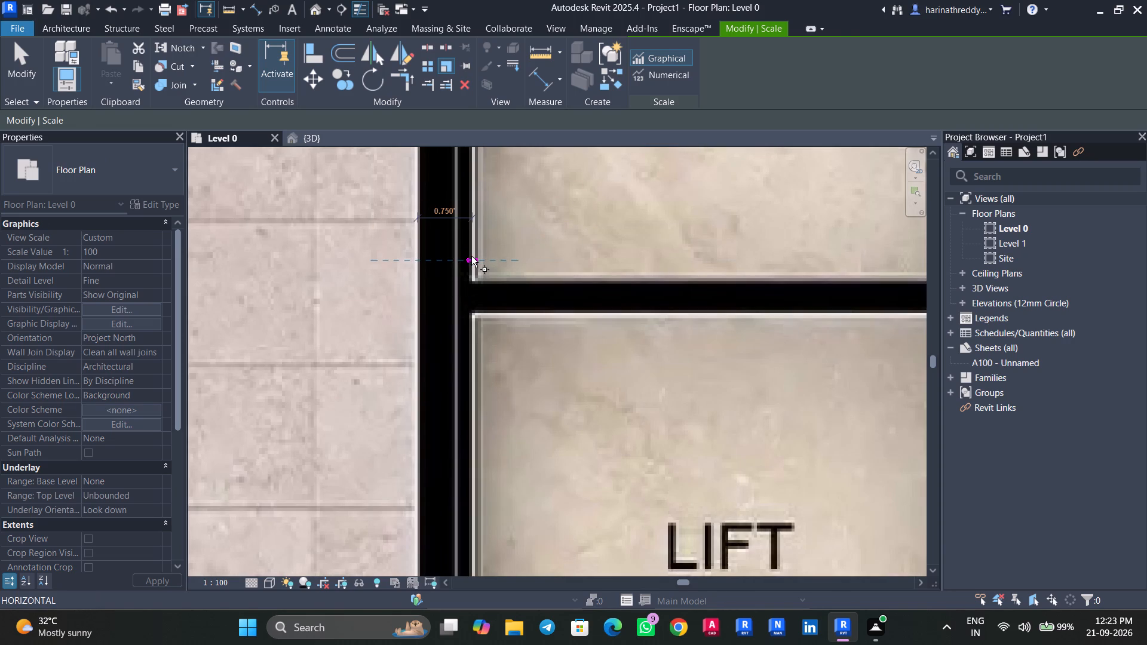
pyautogui.press('Escape')
# Start a new wall and check the W1 type's properties and which basic wall type names already exist.
pyautogui.write('WA')
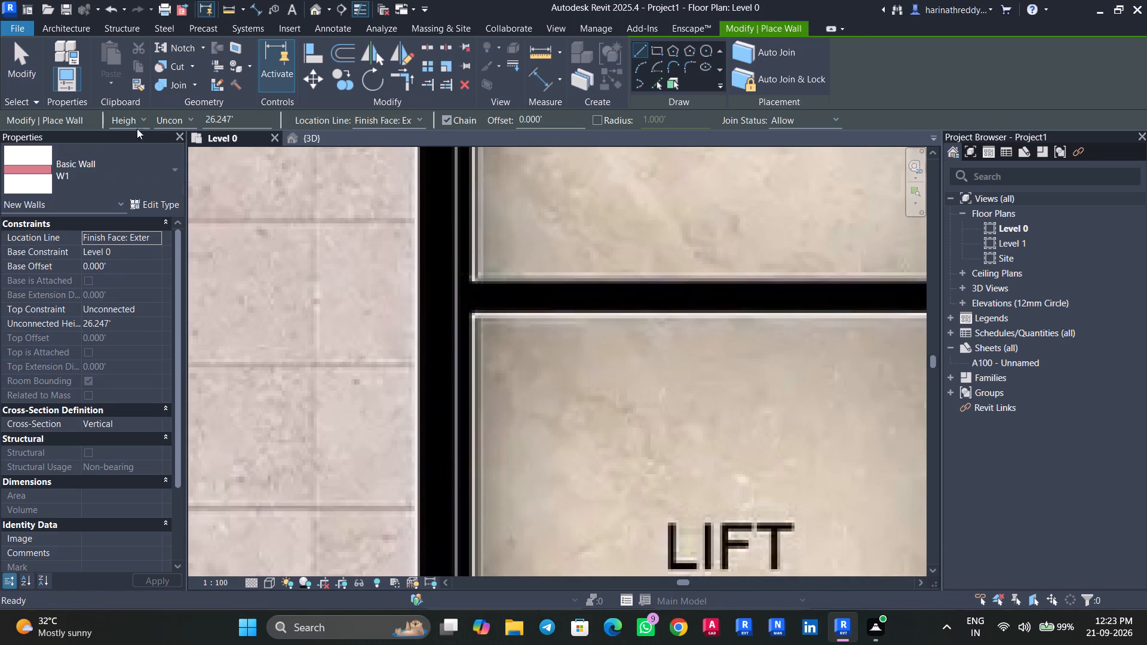
pyautogui.click(151, 203)
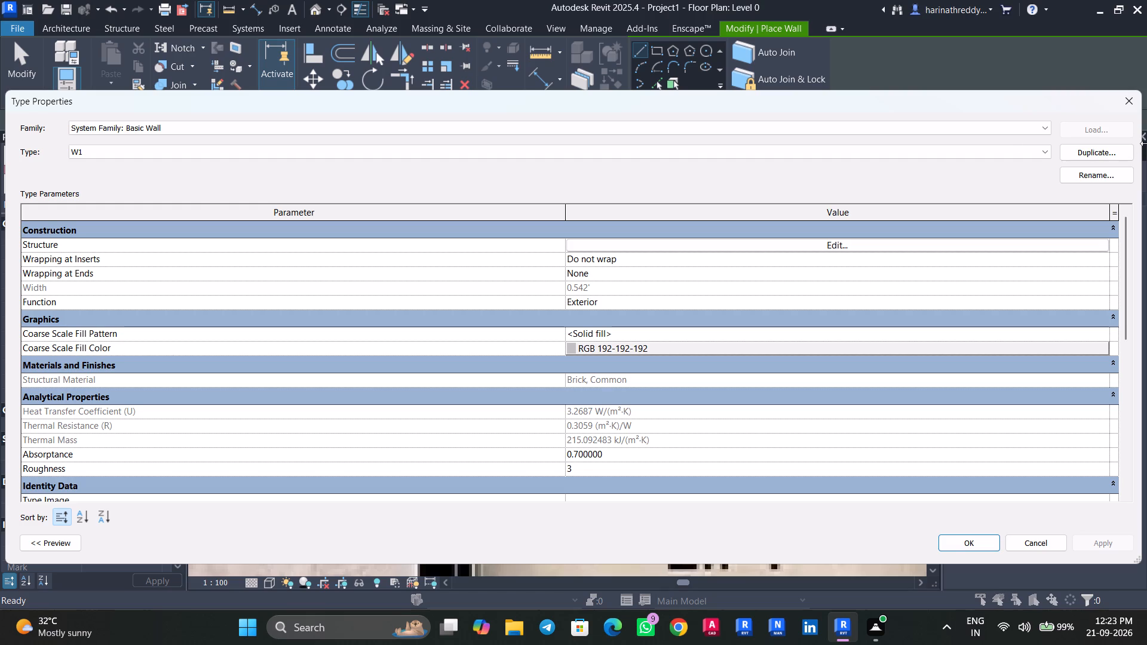
pyautogui.click(1120, 156)
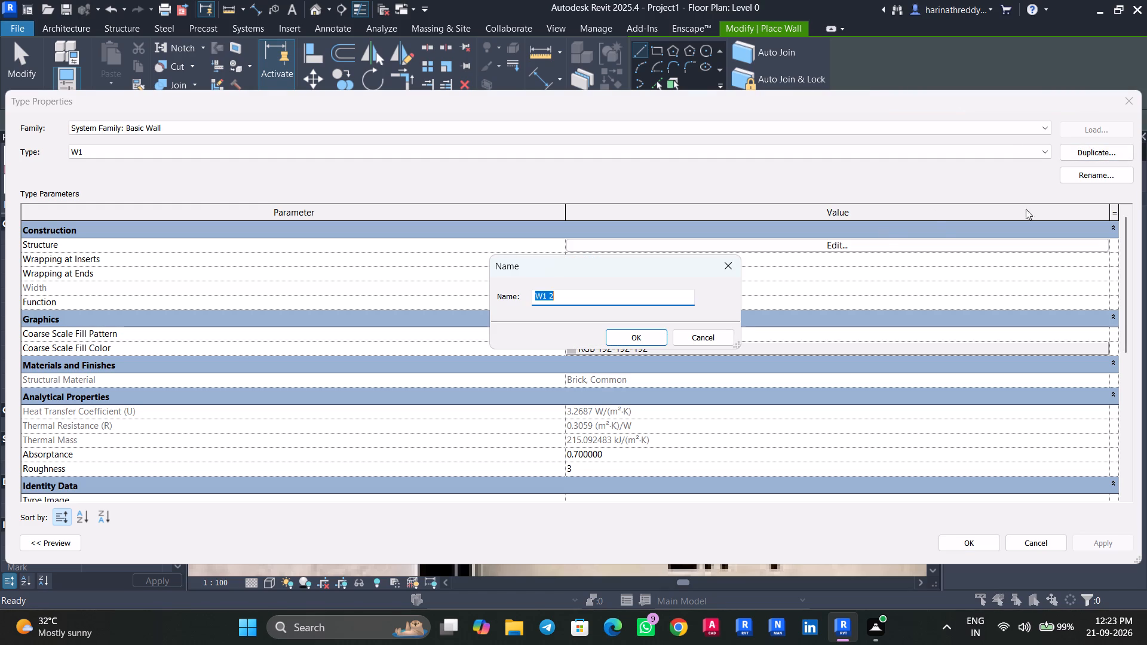
pyautogui.click(740, 267)
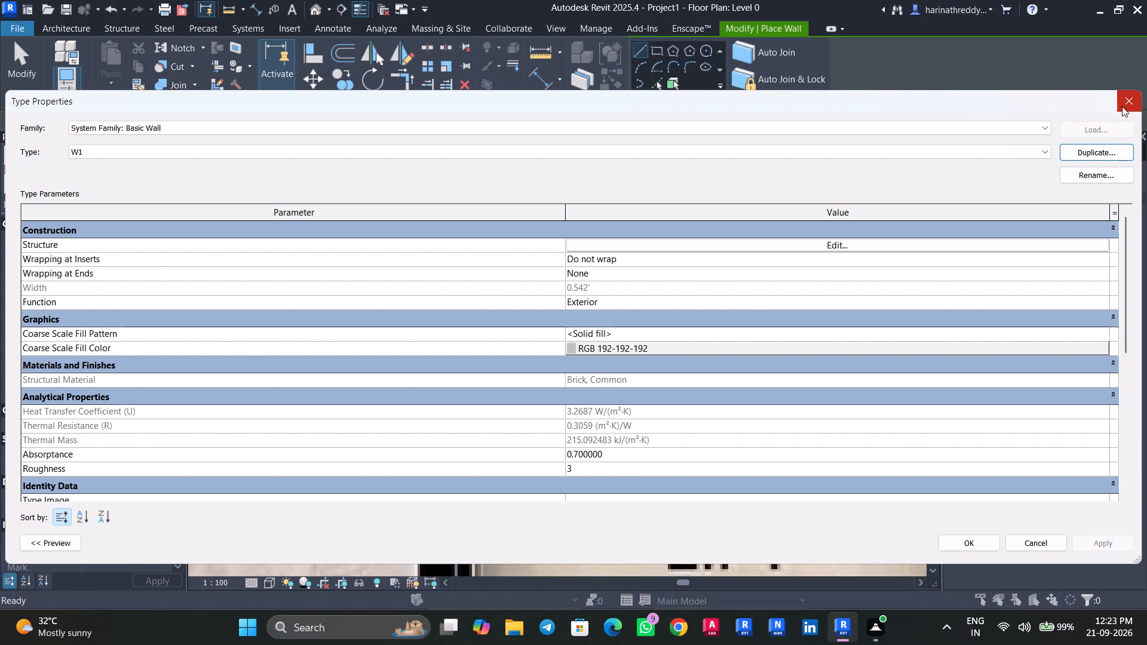
pyautogui.click(1122, 106)
pyautogui.click(159, 172)
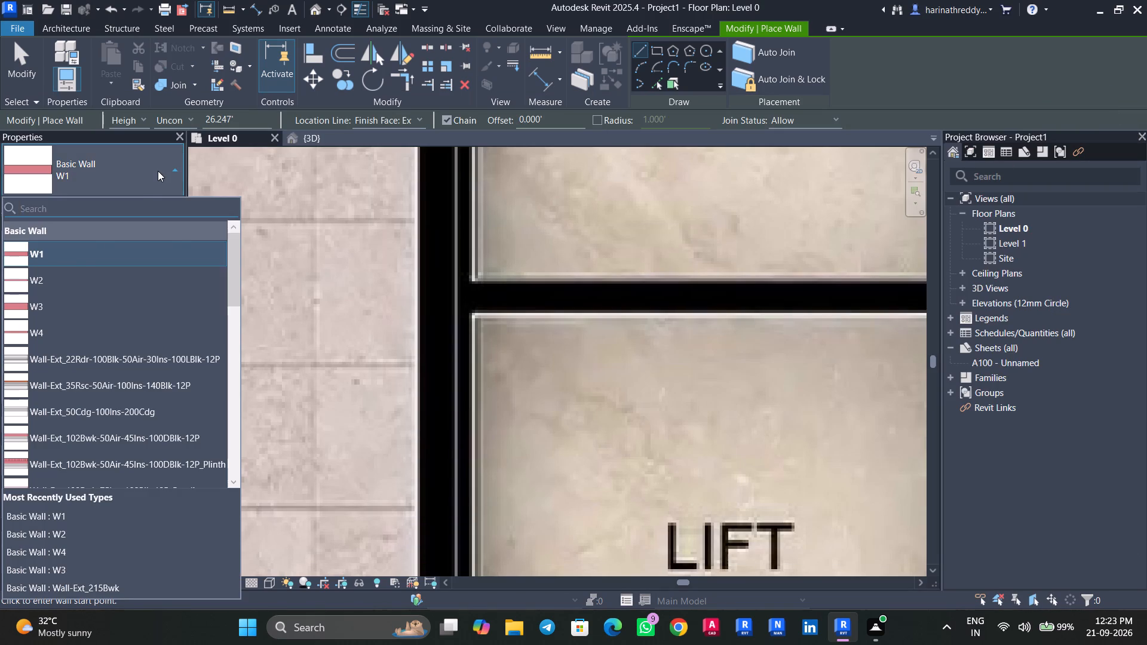
pyautogui.click(158, 171)
# Duplicate the W1 basic wall type as W5.
pyautogui.click(151, 202)
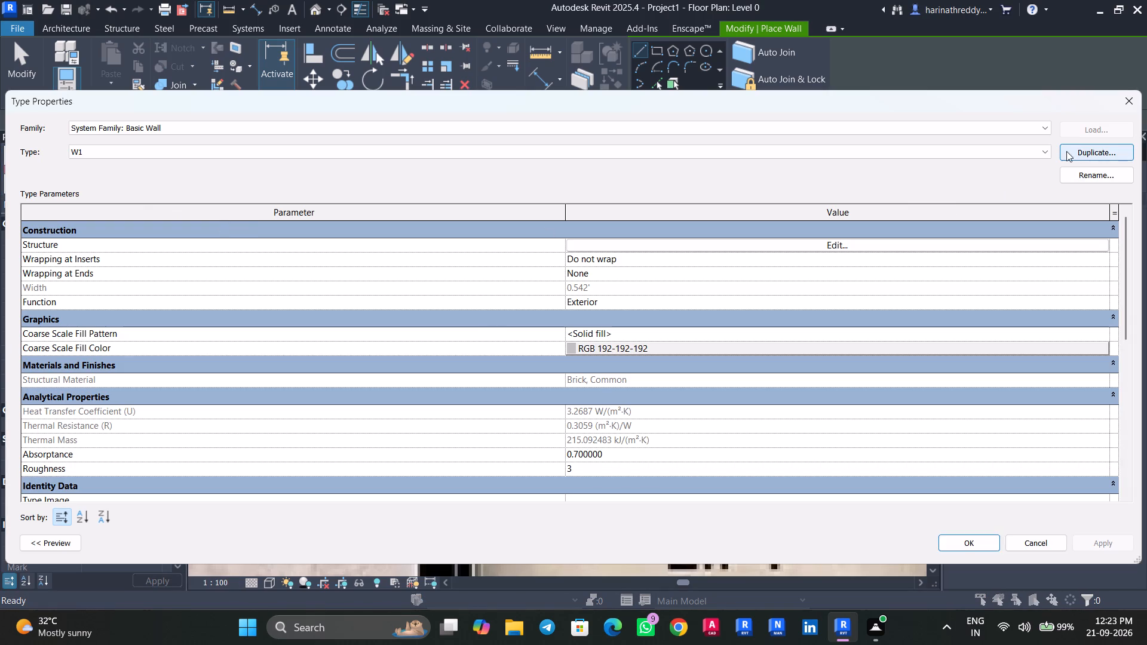
pyautogui.click(1066, 151)
pyautogui.write('W5')
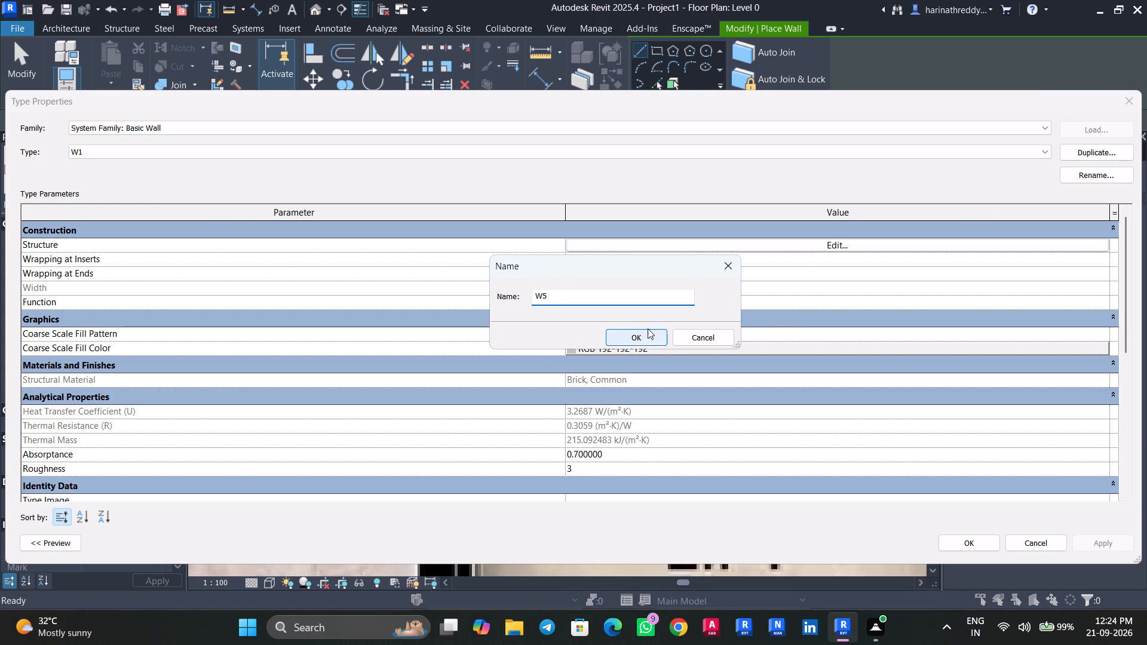
pyautogui.click(643, 333)
# Set the structure layer thickness of wall type W5 to 0.75' and accept the type properties.
pyautogui.click(760, 247)
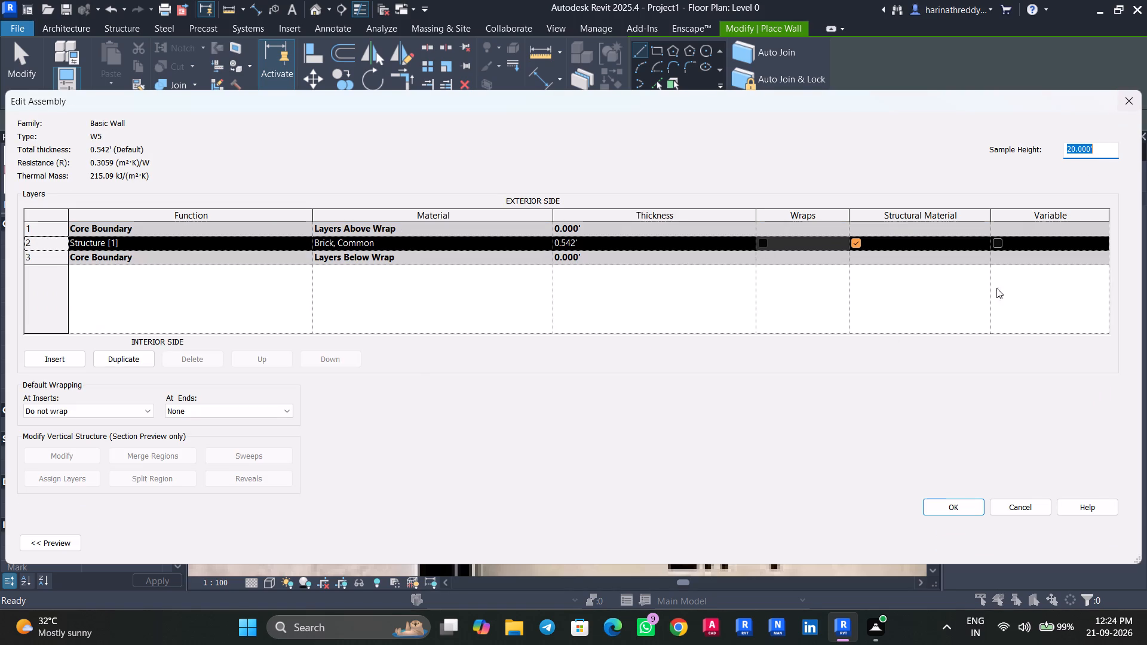
pyautogui.tripleClick(661, 246)
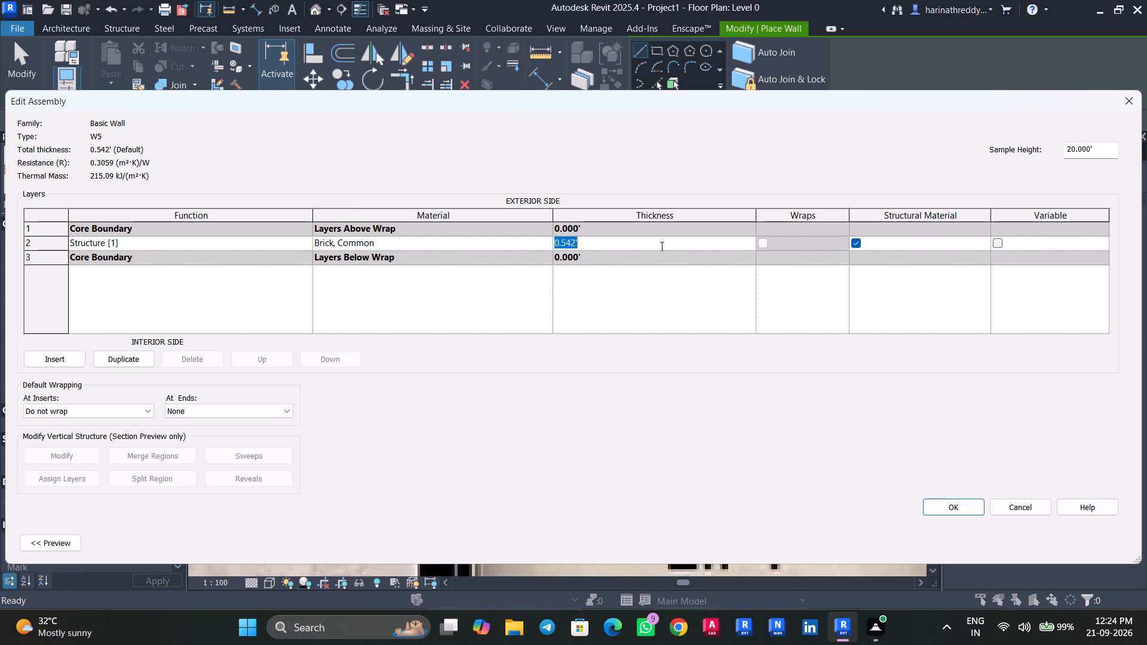
pyautogui.write('0.')
pyautogui.write("75'")
pyautogui.press('Return')
pyautogui.click(959, 506)
pyautogui.click(1095, 542)
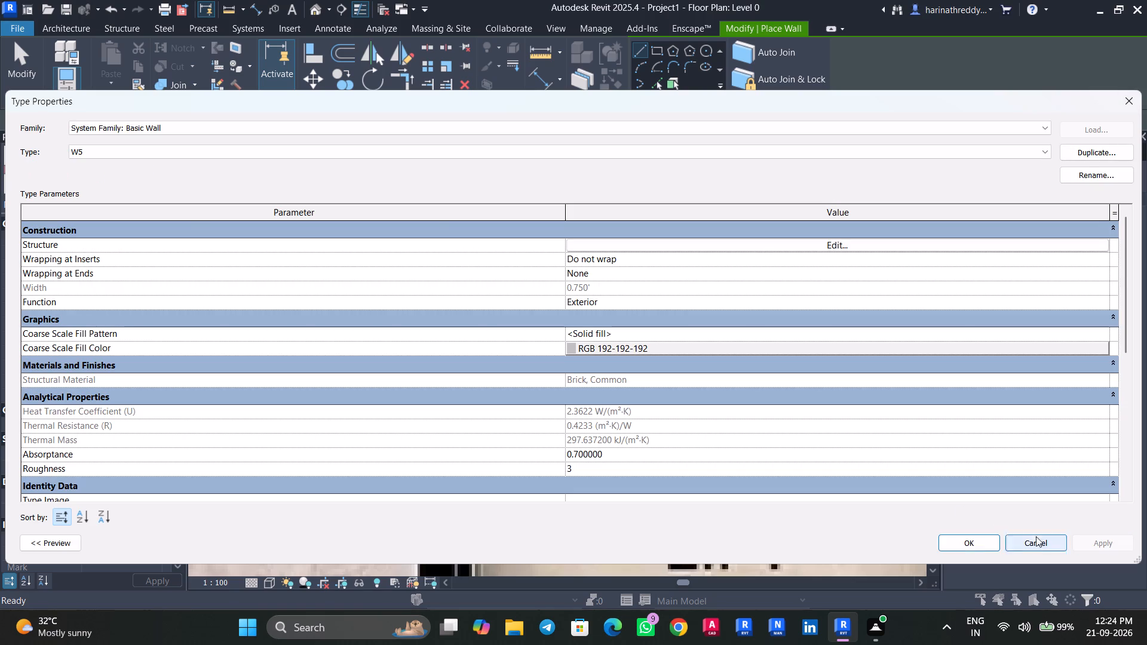
pyautogui.click(972, 539)
# Draw a W5 wall about 15.7 ft long over the black wall separating the two stacked lifts from the corridor facing the kitchen.
pyautogui.scroll(-2, 637, 414)
pyautogui.scroll(-5, 595, 371)
pyautogui.moveTo(585, 361); pyautogui.dragTo(596, 492, button='middle')
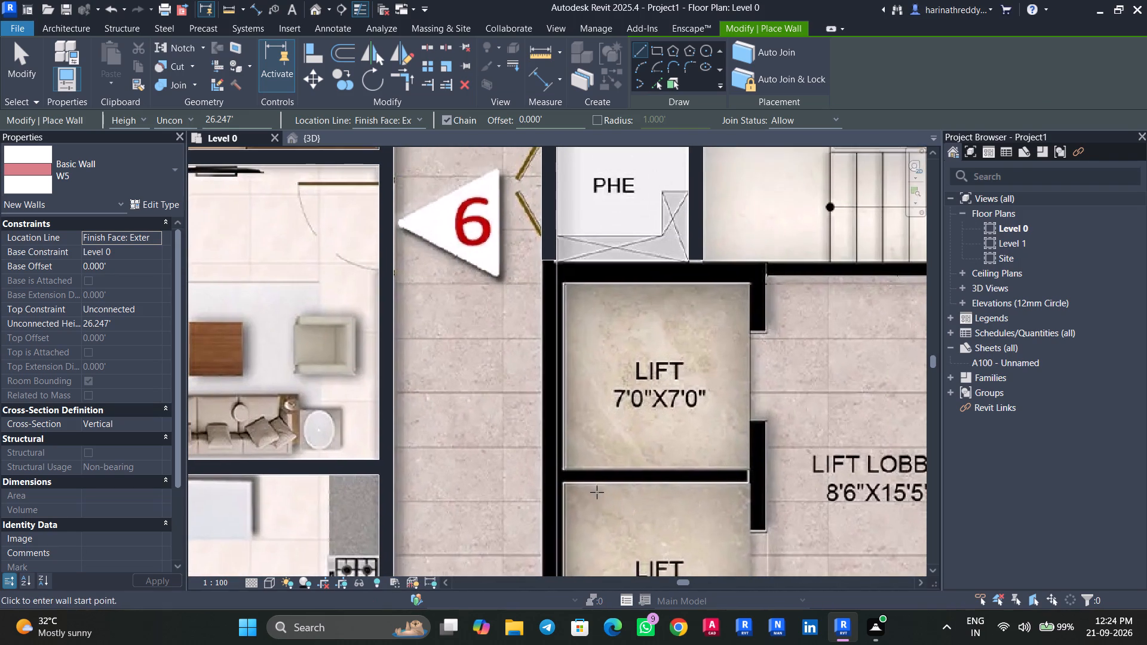
pyautogui.moveTo(581, 372); pyautogui.dragTo(488, 0, button='middle')
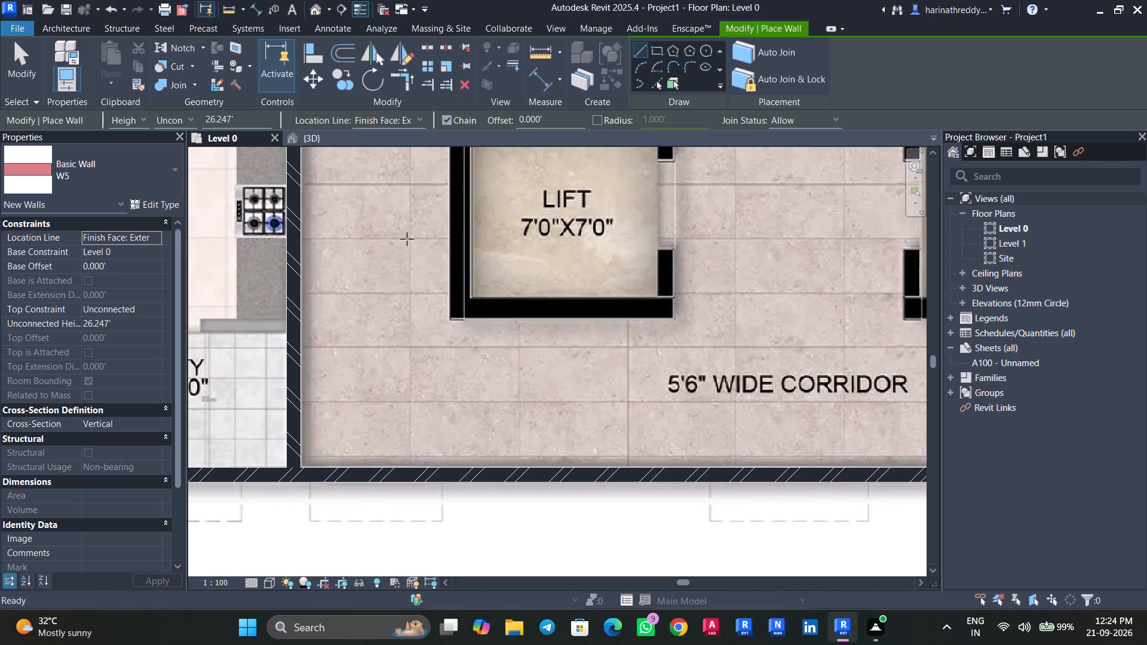
pyautogui.click(451, 320)
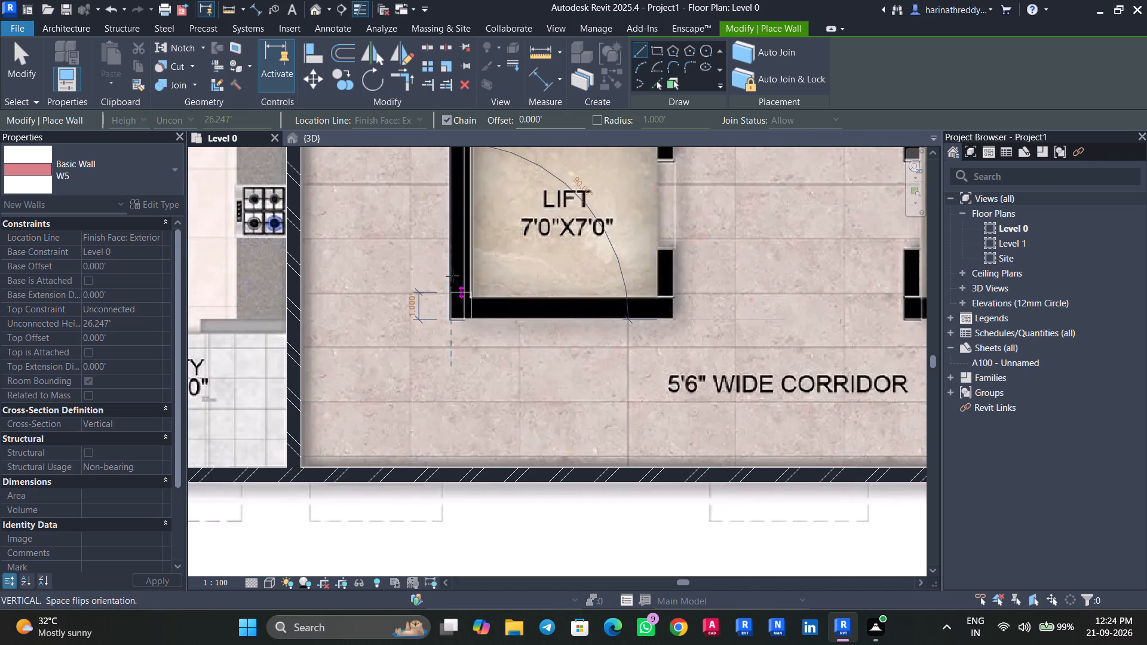
pyautogui.scroll(-4, 450, 238)
pyautogui.moveTo(450, 238); pyautogui.dragTo(469, 463, button='middle')
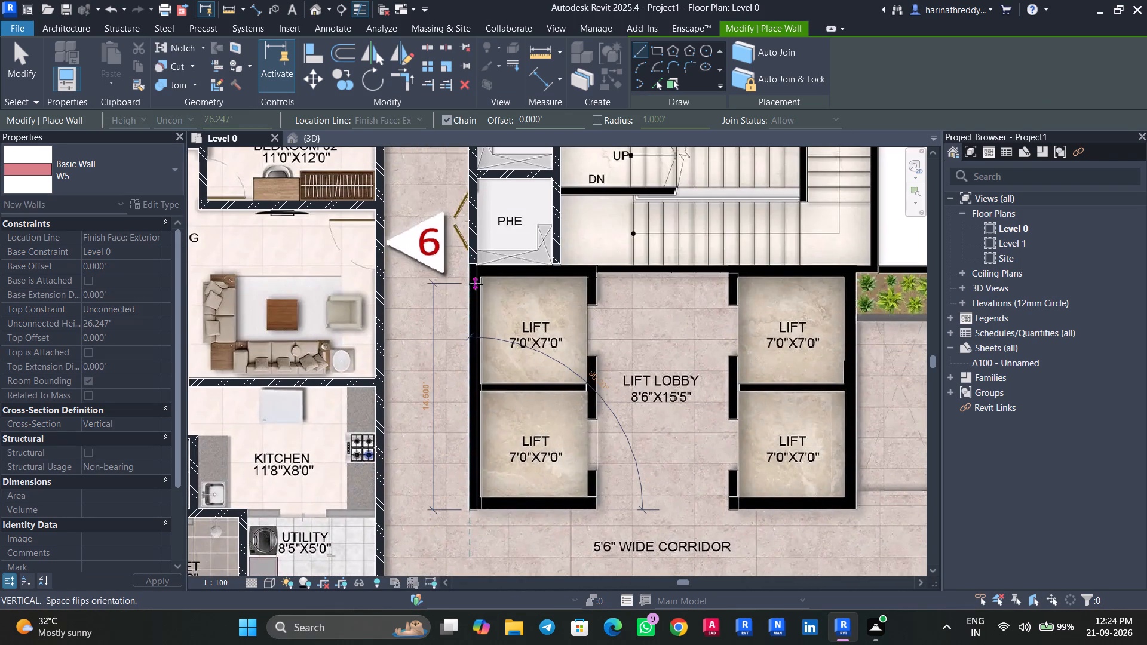
pyautogui.scroll(6, 476, 279)
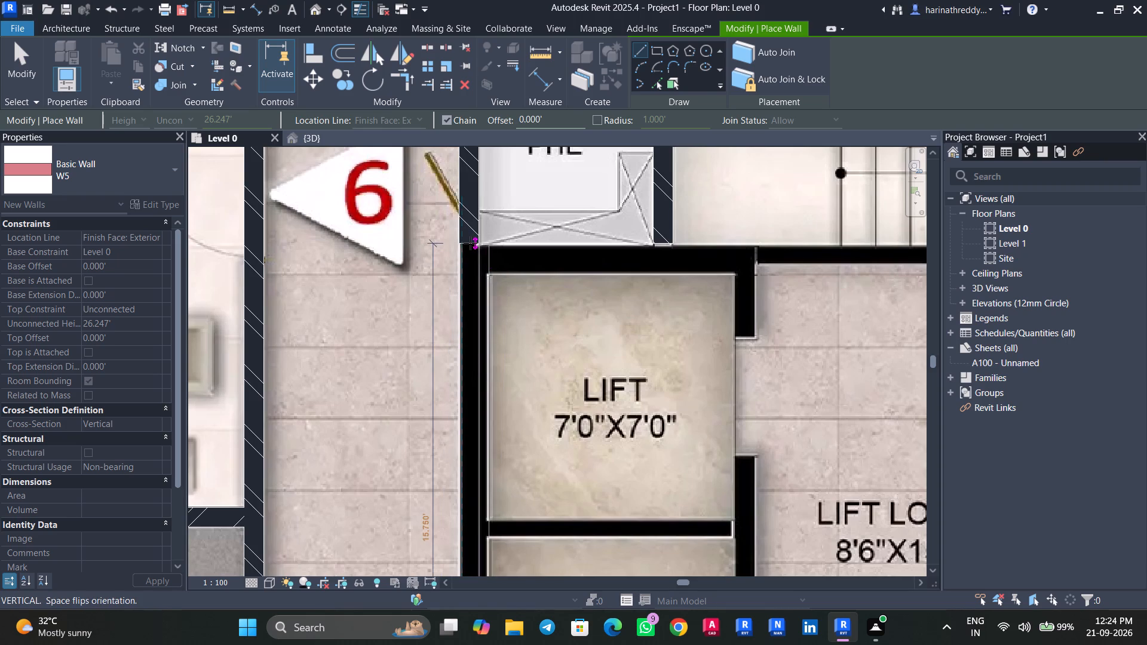
pyautogui.click(470, 243)
pyautogui.press('Escape')
pyautogui.scroll(-3, 477, 258)
pyautogui.press('Escape')
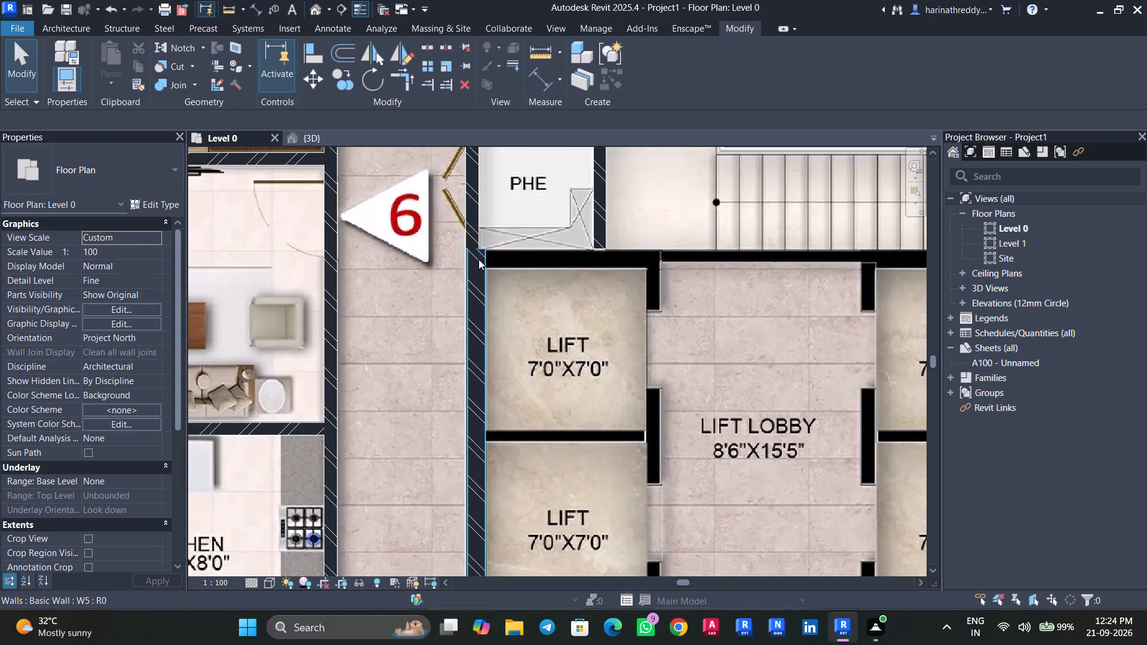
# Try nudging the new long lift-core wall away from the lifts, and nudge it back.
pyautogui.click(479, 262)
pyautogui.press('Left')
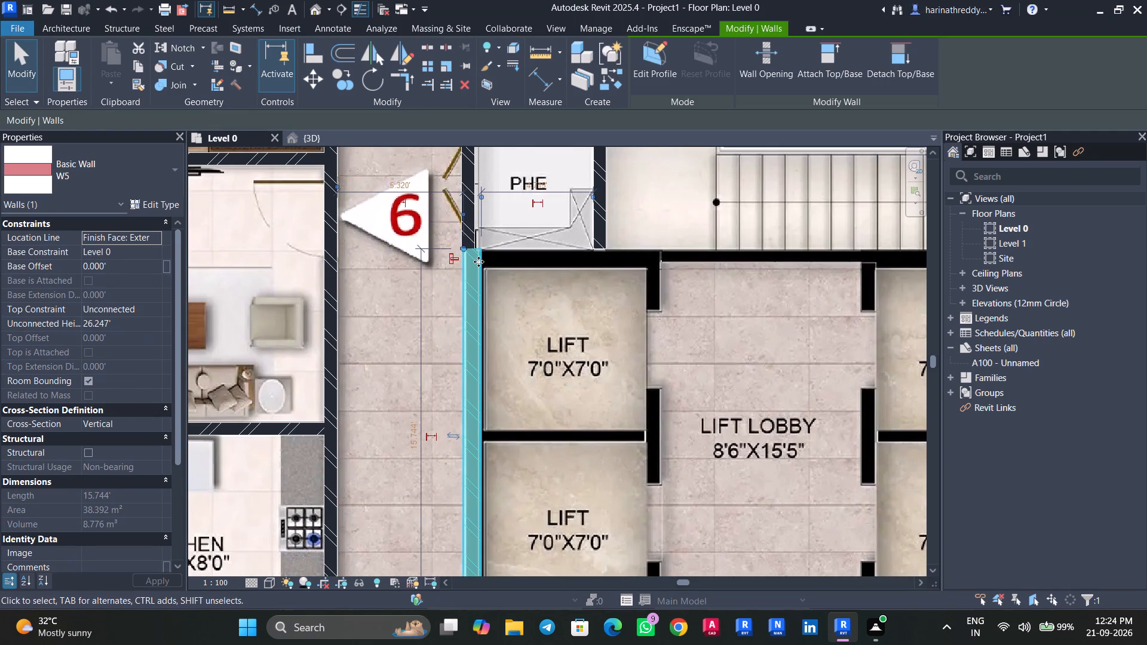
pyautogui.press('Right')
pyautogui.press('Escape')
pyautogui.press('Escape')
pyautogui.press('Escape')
# Draw a W5 wall about 7.3 ft long between the lower lift and the 5'6" wide corridor, and nudge it up slightly.
pyautogui.scroll(-3, 594, 342)
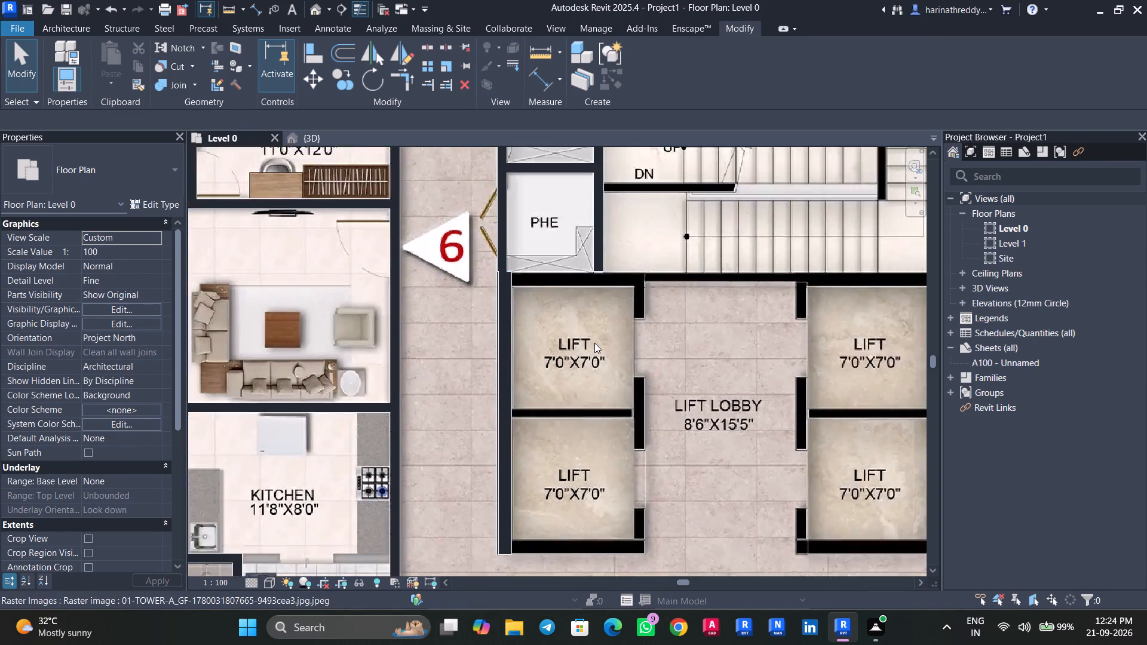
pyautogui.scroll(-2, 594, 343)
pyautogui.middleClick(594, 343)
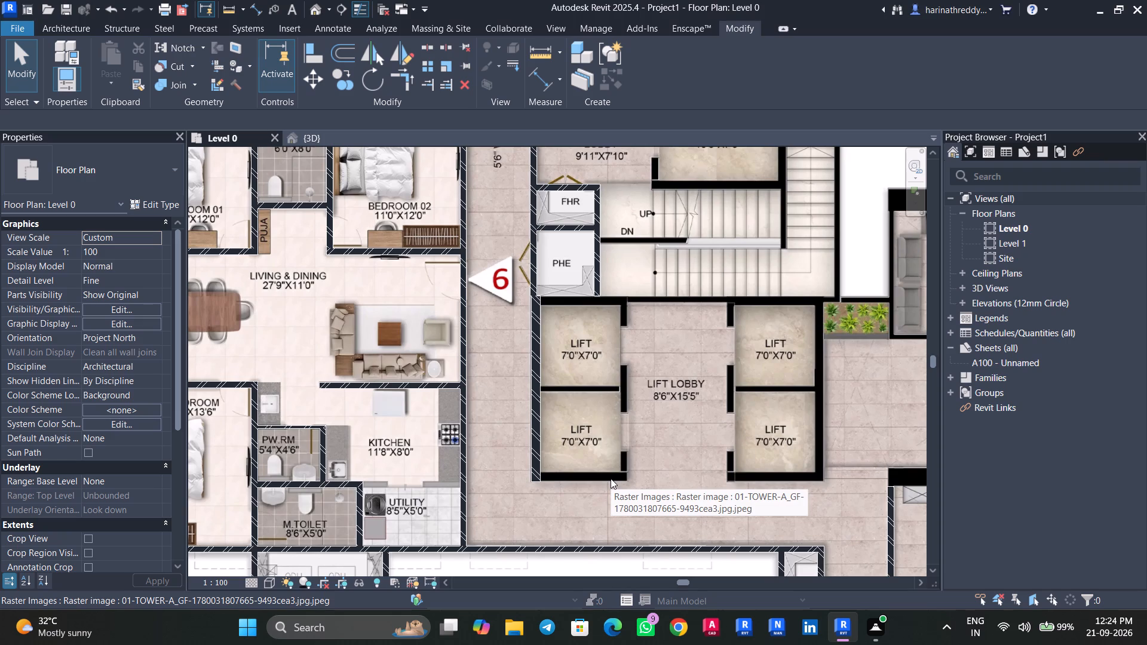
pyautogui.scroll(6, 605, 477)
pyautogui.moveTo(591, 475); pyautogui.dragTo(536, 382, button='middle')
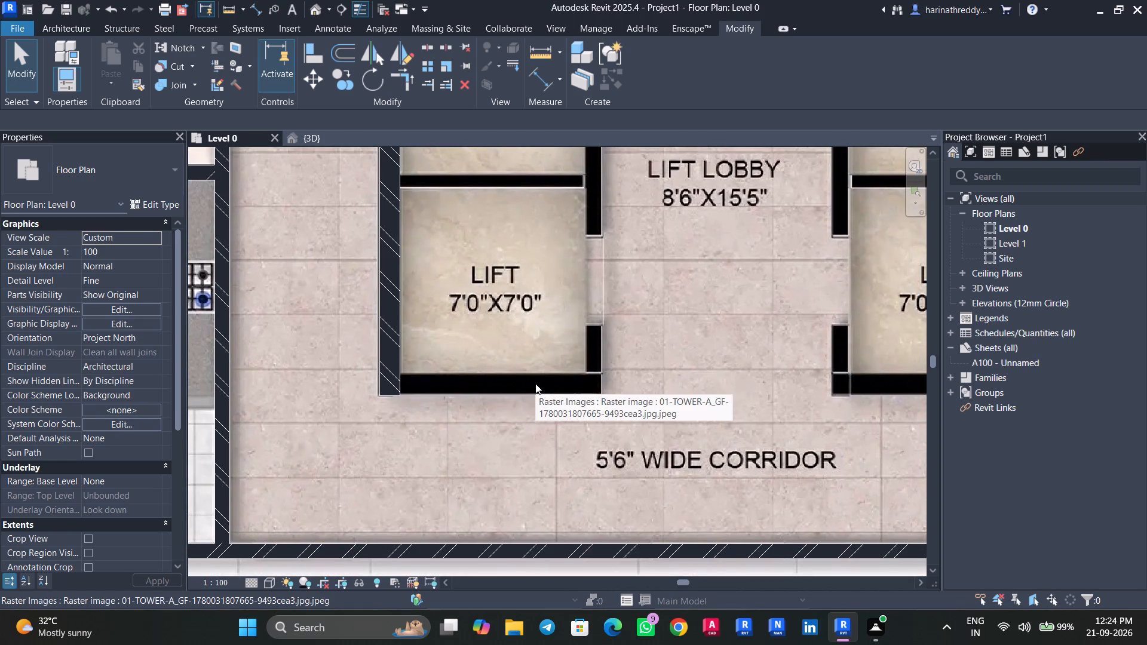
pyautogui.write('WA')
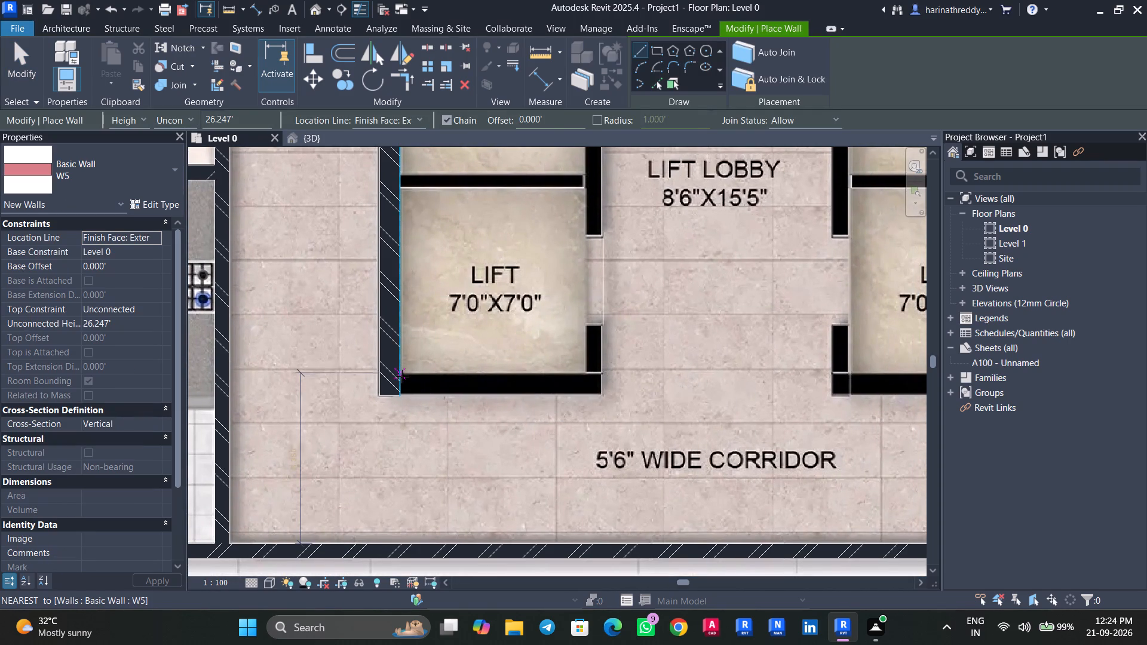
pyautogui.scroll(6, 403, 377)
pyautogui.click(397, 370)
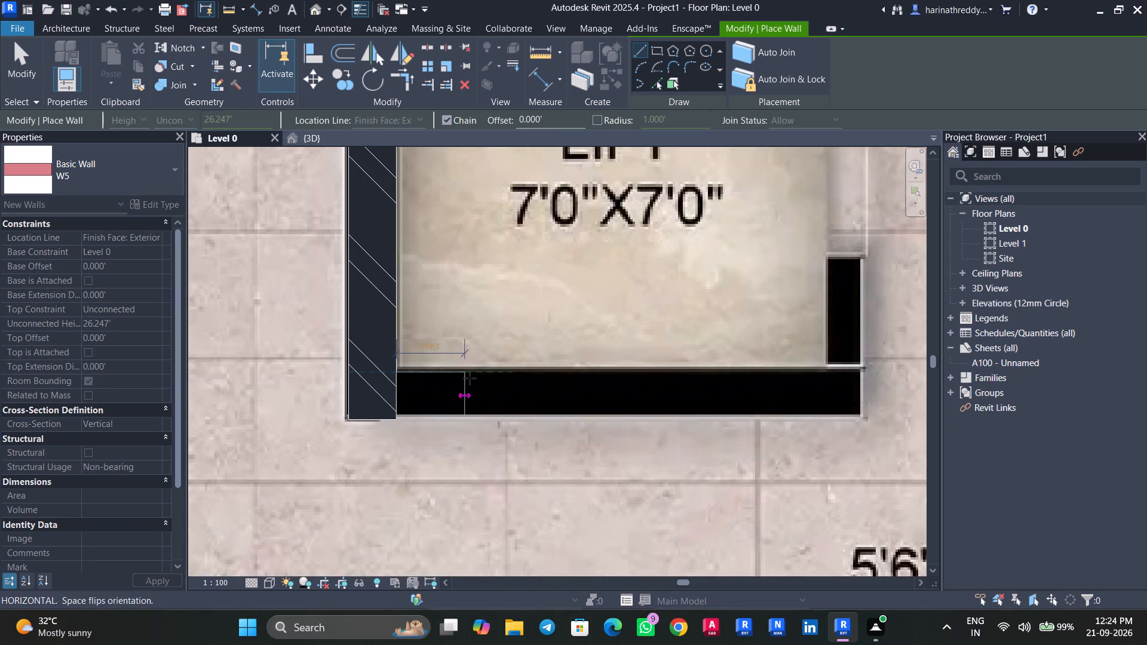
pyautogui.scroll(-4, 805, 382)
pyautogui.moveTo(805, 382); pyautogui.dragTo(618, 383, button='middle')
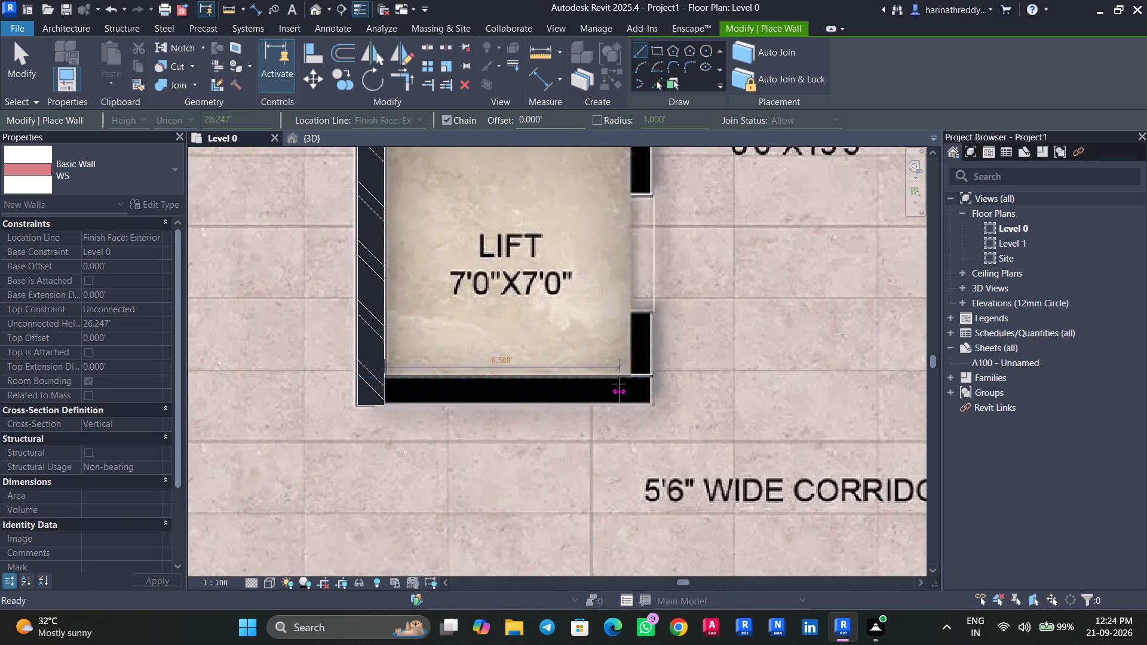
pyautogui.scroll(5, 649, 379)
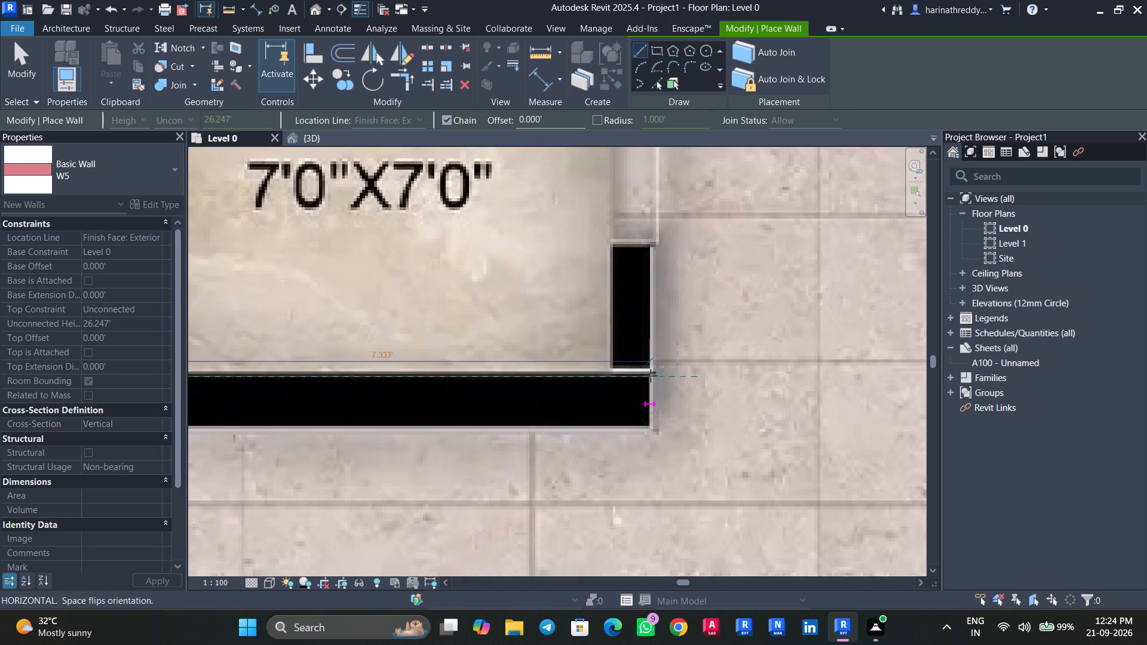
pyautogui.click(652, 372)
pyautogui.press('Escape')
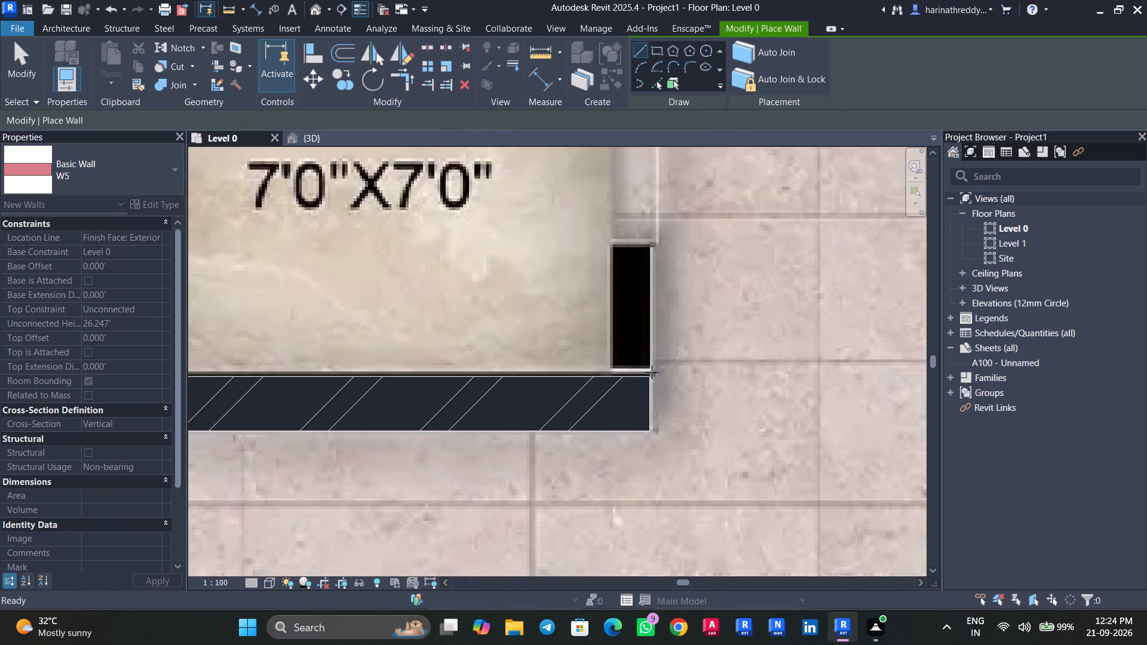
pyautogui.press('Escape')
pyautogui.click(606, 397)
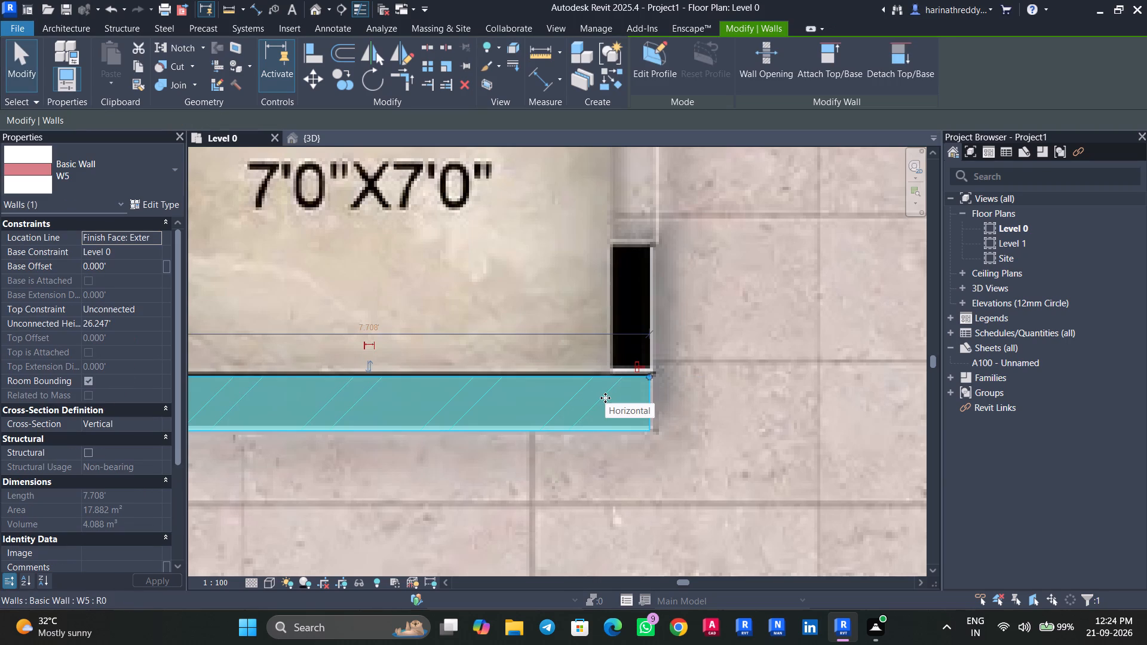
pyautogui.press('Up')
pyautogui.press('Escape')
# Draw a W5 wall about 7.3 ft long between the PHE shaft and the upper lift, and nudge it down slightly.
pyautogui.scroll(-5, 613, 395)
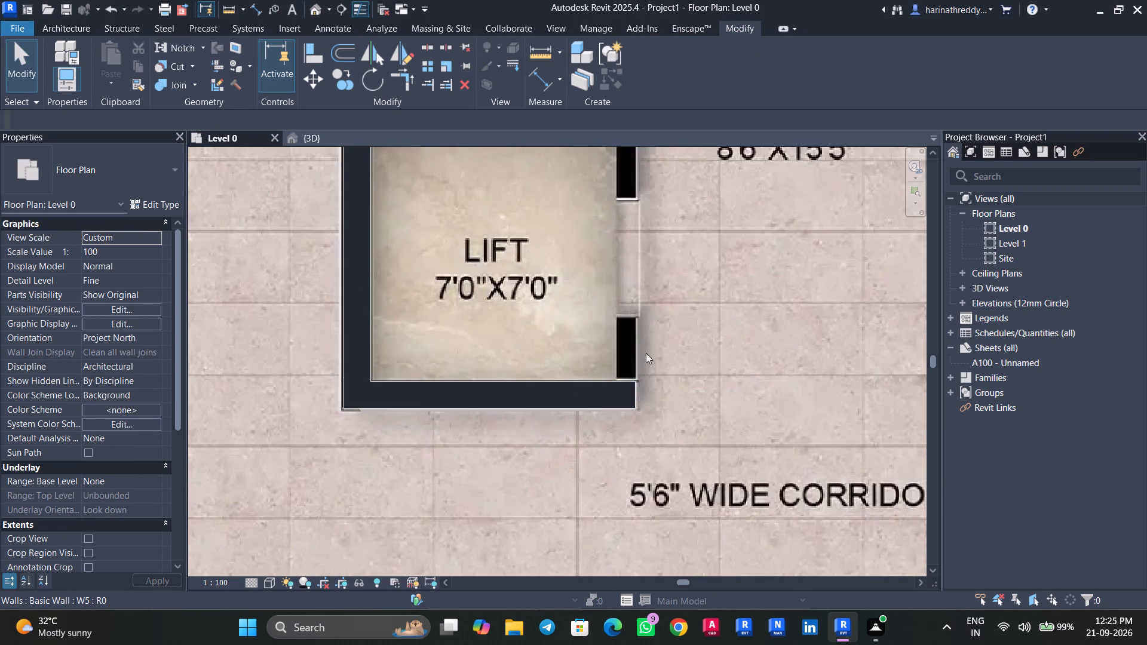
pyautogui.scroll(-6, 647, 334)
pyautogui.moveTo(647, 334); pyautogui.dragTo(580, 450, button='middle')
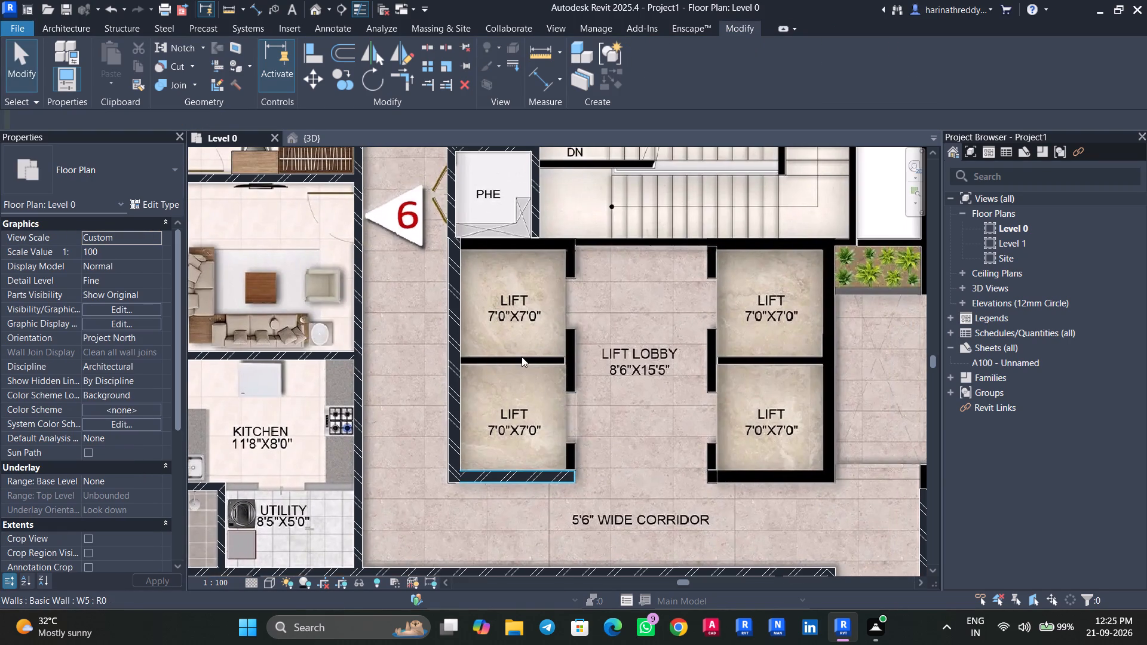
pyautogui.write('WA')
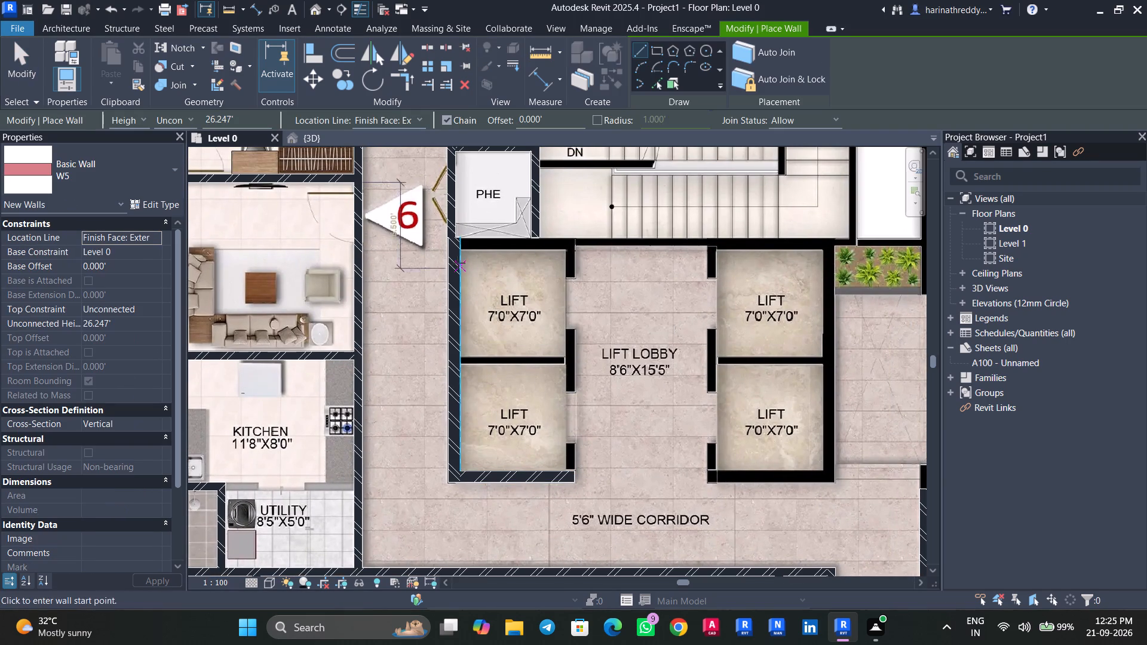
pyautogui.scroll(5, 514, 254)
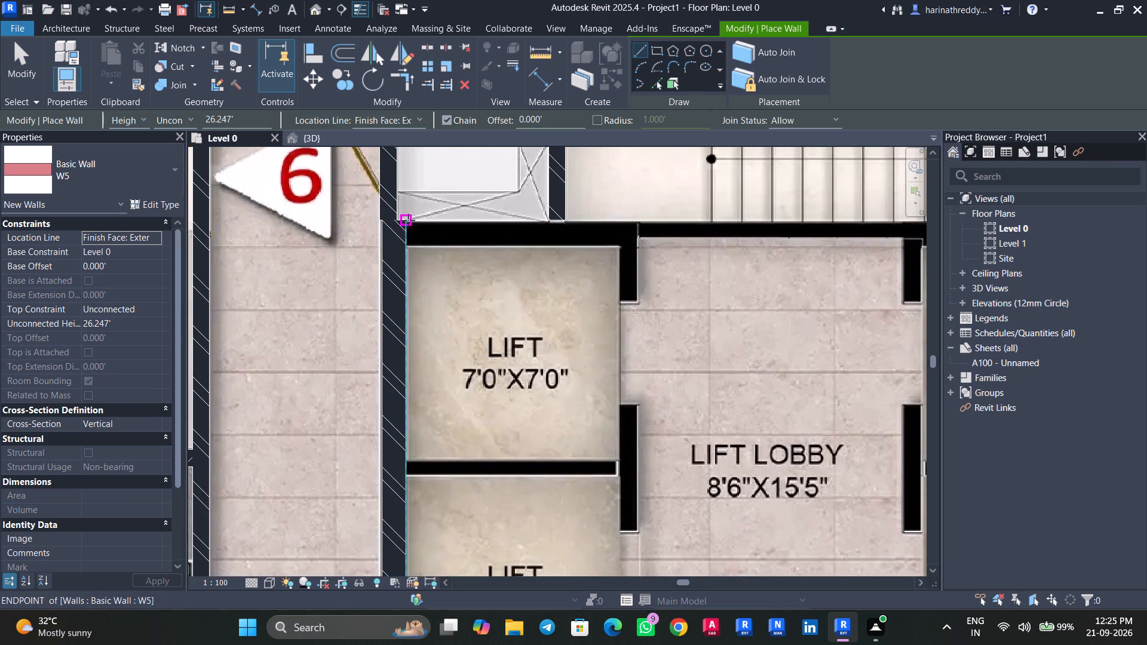
pyautogui.click(408, 220)
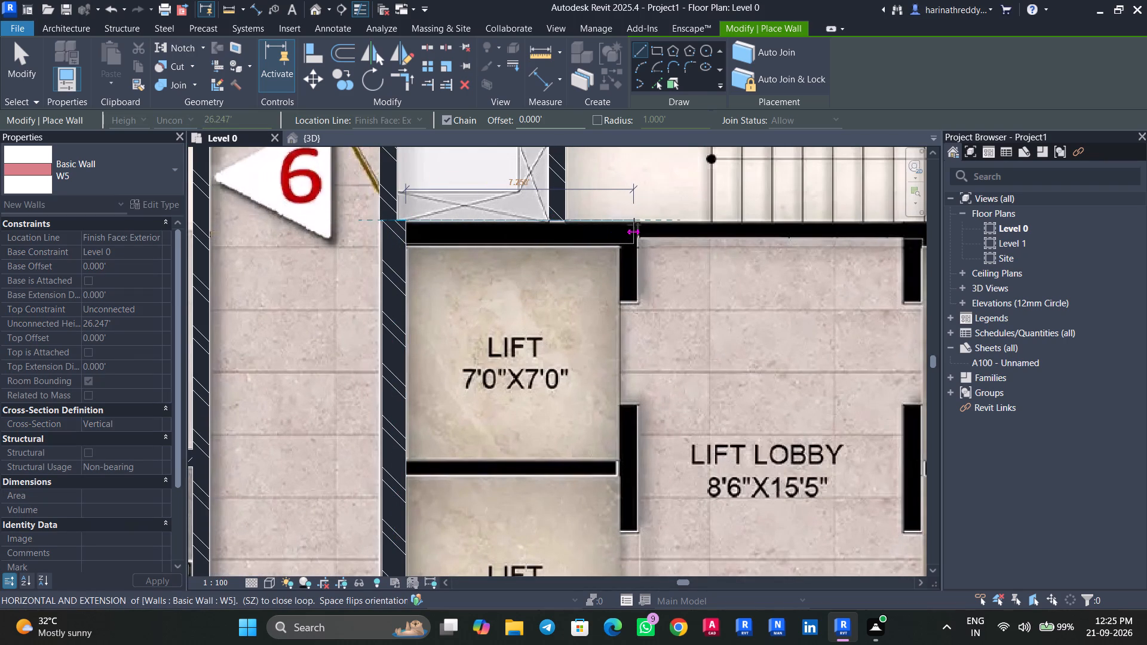
pyautogui.click(636, 225)
pyautogui.press('Escape')
pyautogui.press('Escape')
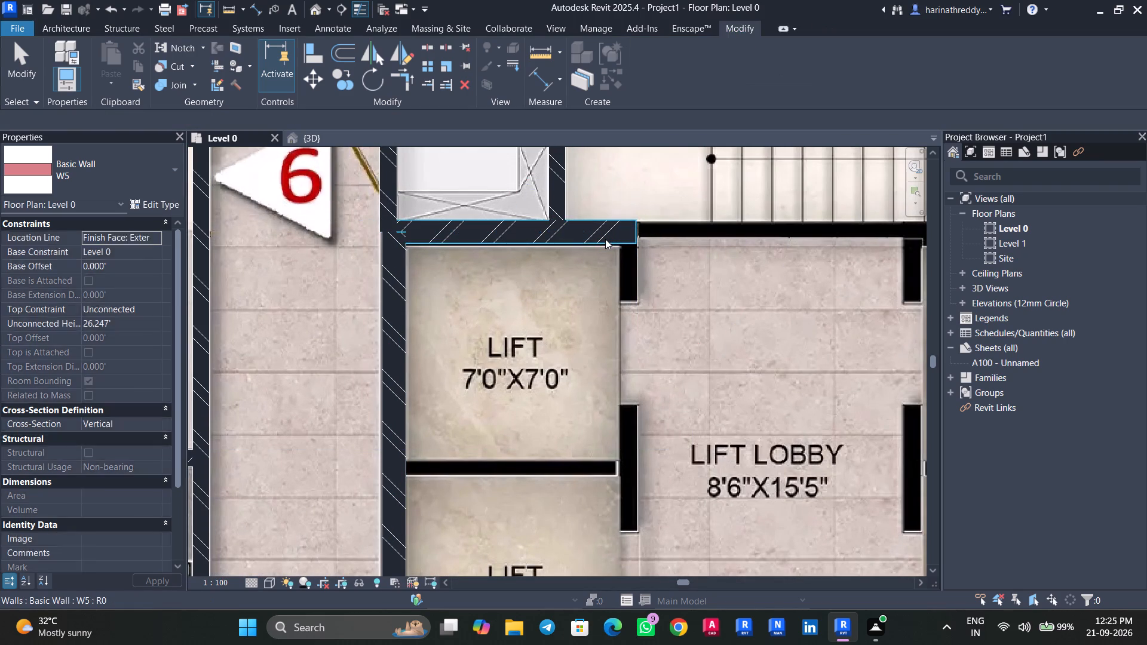
pyautogui.click(602, 236)
pyautogui.press('Down')
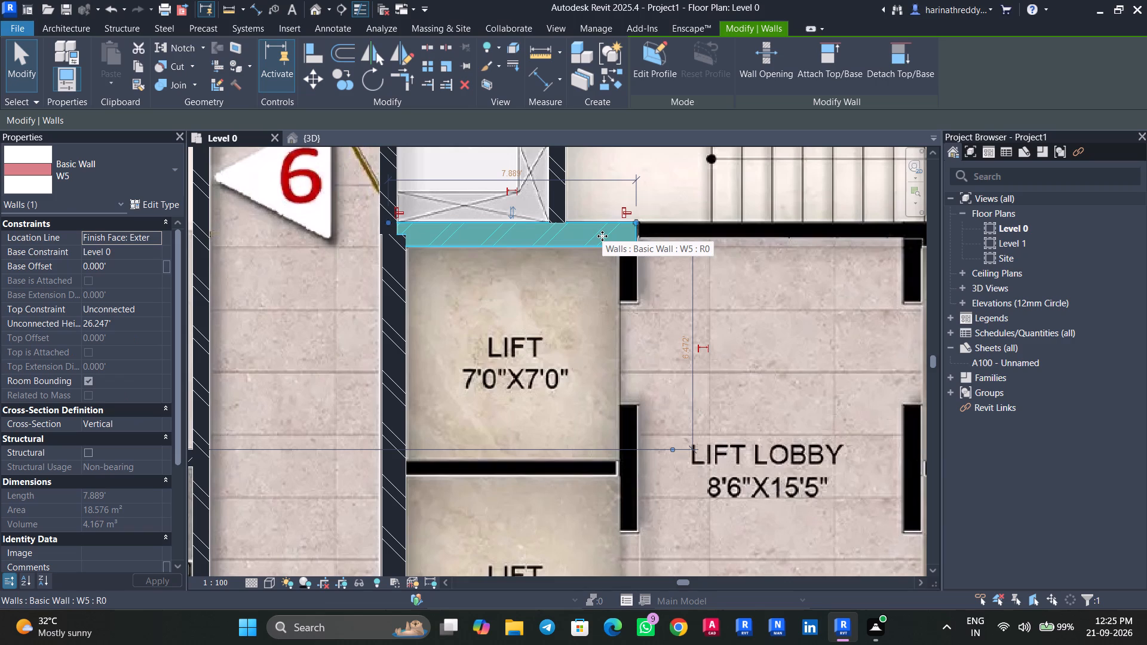
pyautogui.press('Escape')
pyautogui.press('Escape')
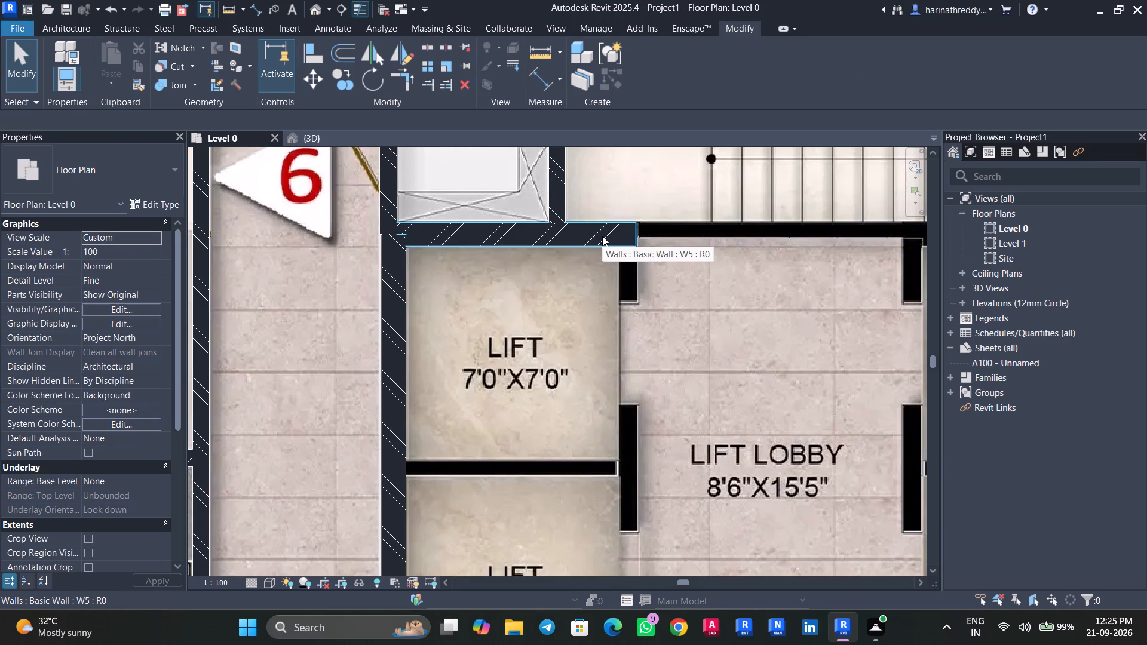
# Check the thickness of the short black wall on the lobby side of the lower lift, beside its door opening.
pyautogui.scroll(-3, 731, 387)
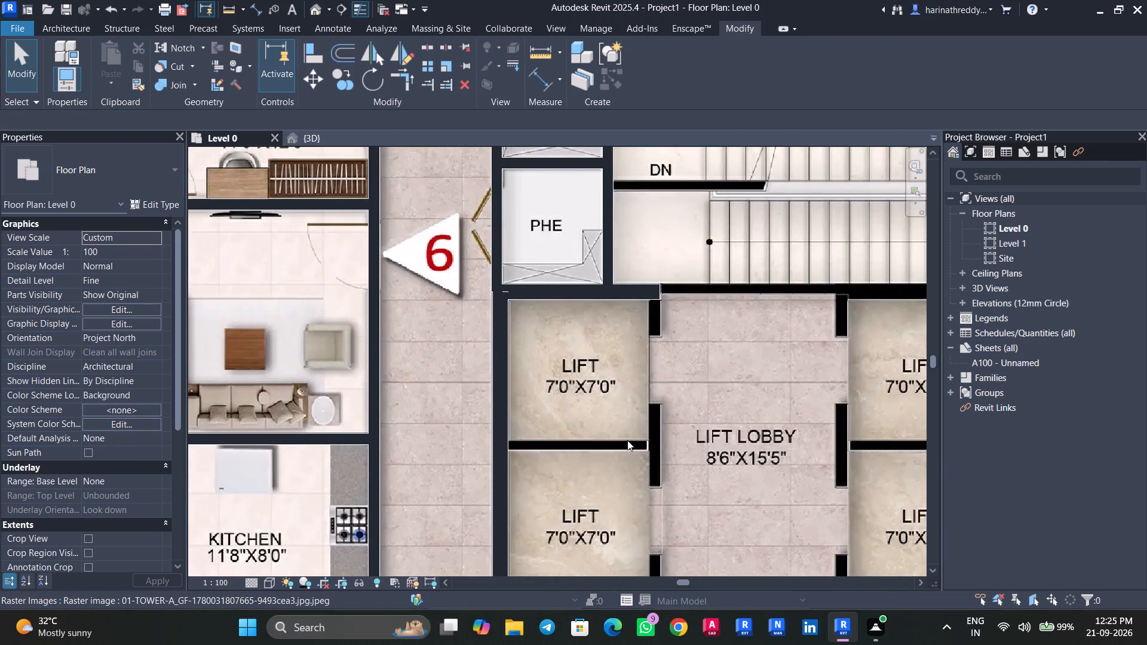
pyautogui.moveTo(619, 449); pyautogui.dragTo(626, 235, button='middle')
pyautogui.scroll(1, 626, 235)
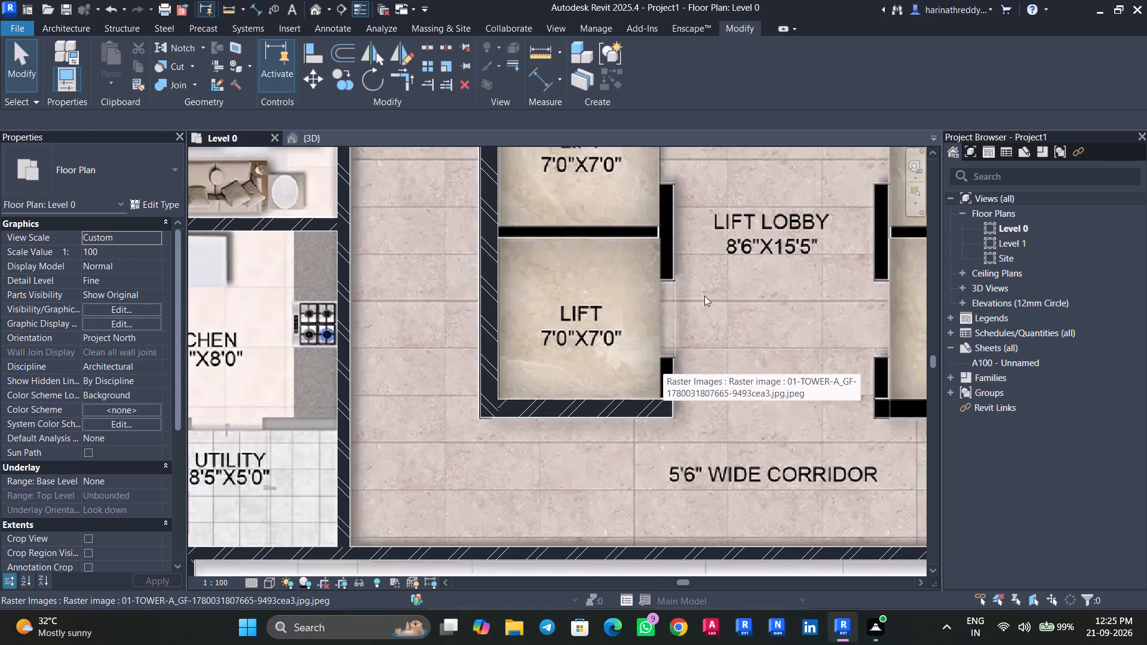
pyautogui.click(704, 296)
pyautogui.click(452, 66)
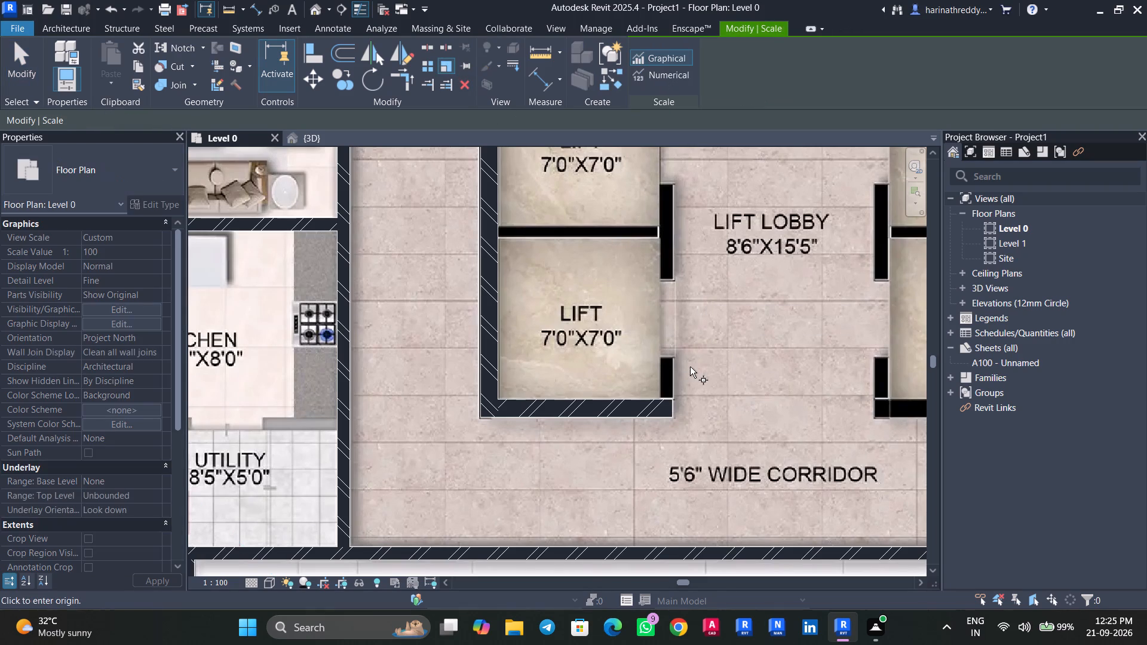
pyautogui.scroll(11, 690, 367)
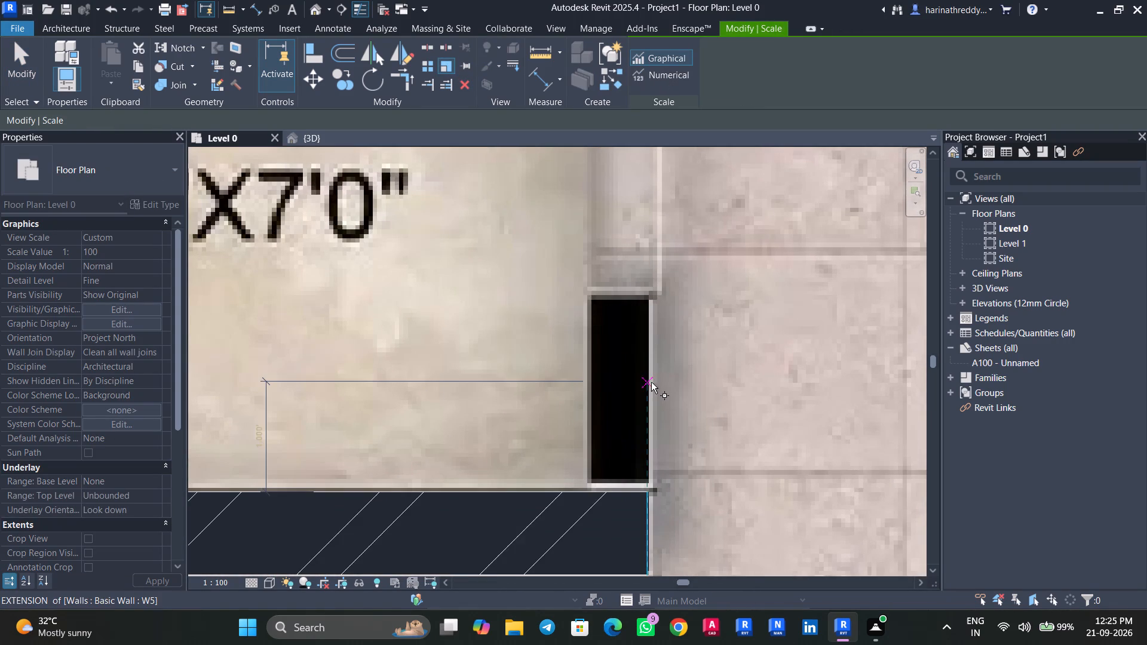
pyautogui.click(648, 379)
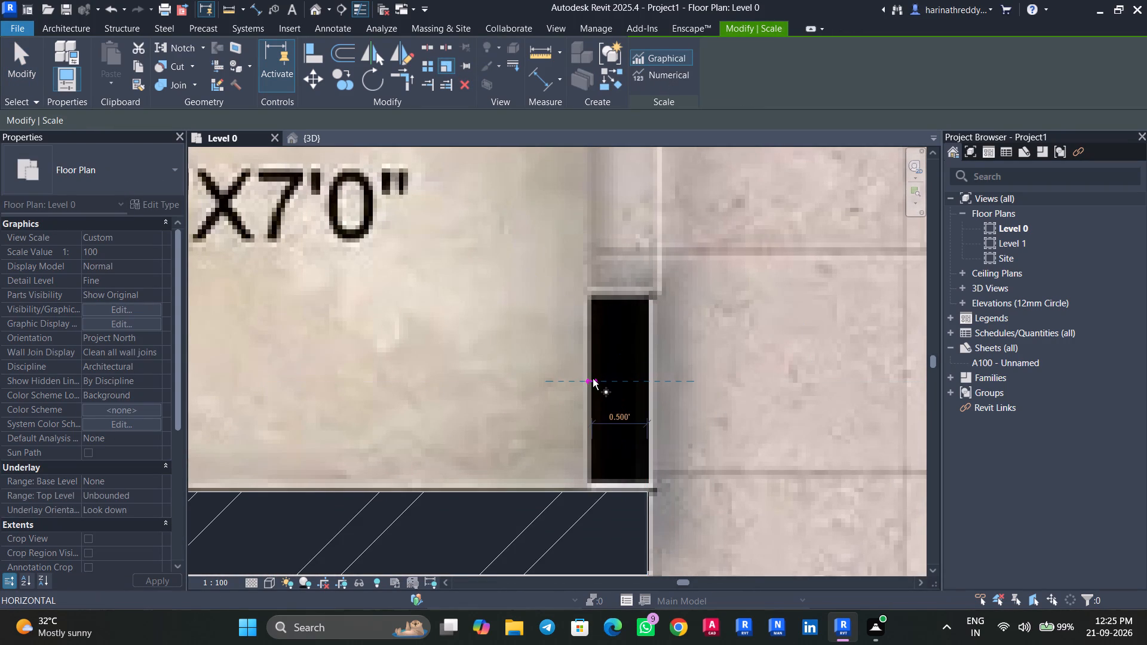
pyautogui.press('Escape')
# Draw a short W1 wall over the black segment on the lobby side of the lower-left lift, from the W5 wall up to its door opening.
pyautogui.scroll(-7, 579, 371)
pyautogui.press('w')
pyautogui.press('a')
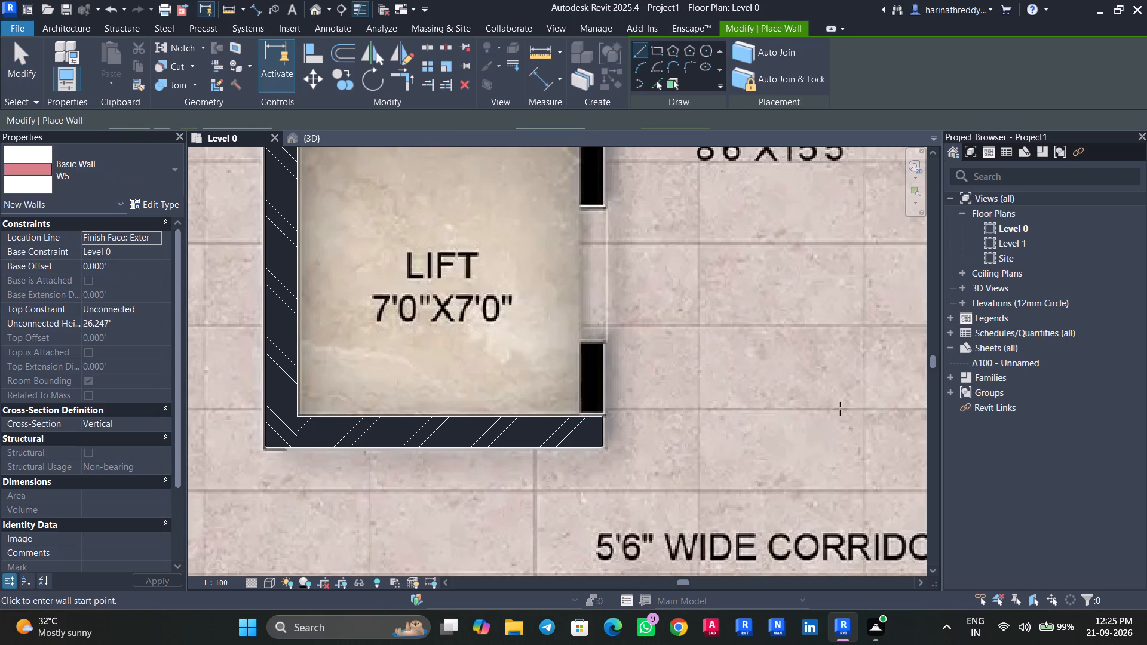
pyautogui.click(159, 166)
pyautogui.scroll(4, 161, 283)
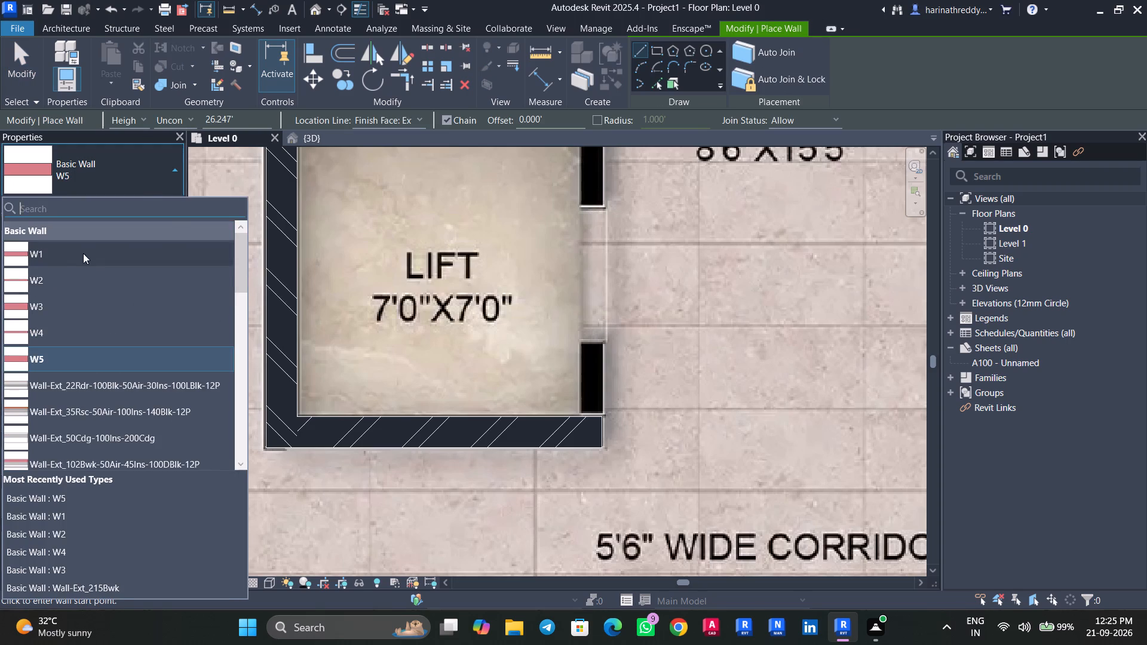
pyautogui.click(83, 253)
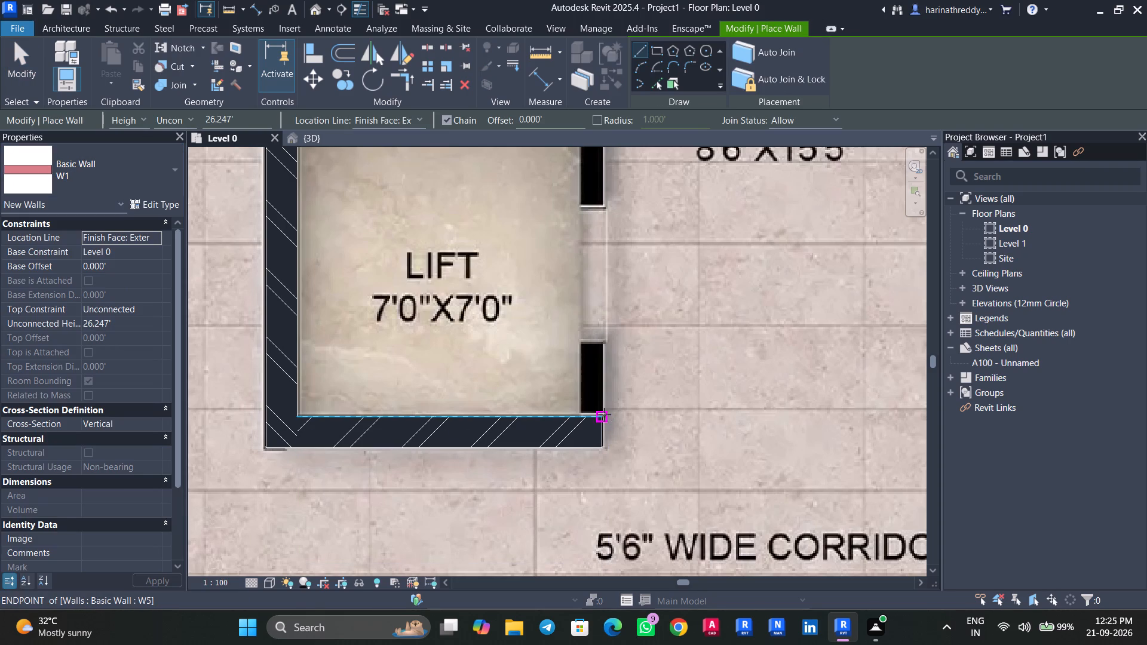
pyautogui.click(604, 414)
pyautogui.press('space')
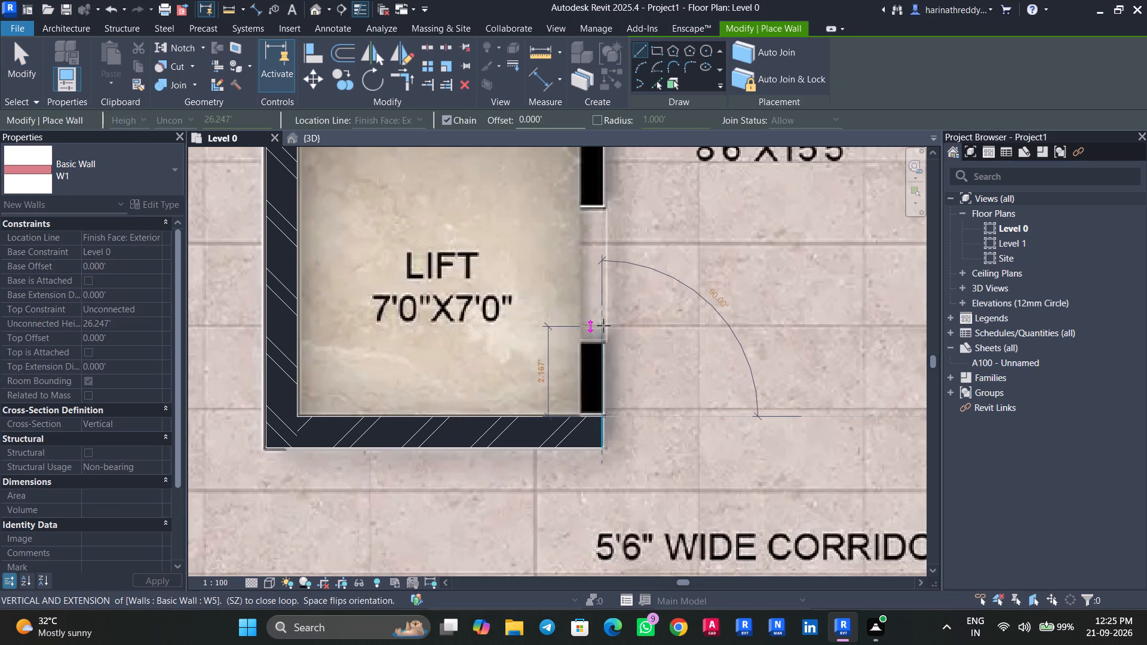
pyautogui.scroll(-4, 605, 311)
pyautogui.moveTo(604, 311); pyautogui.dragTo(601, 424, button='middle')
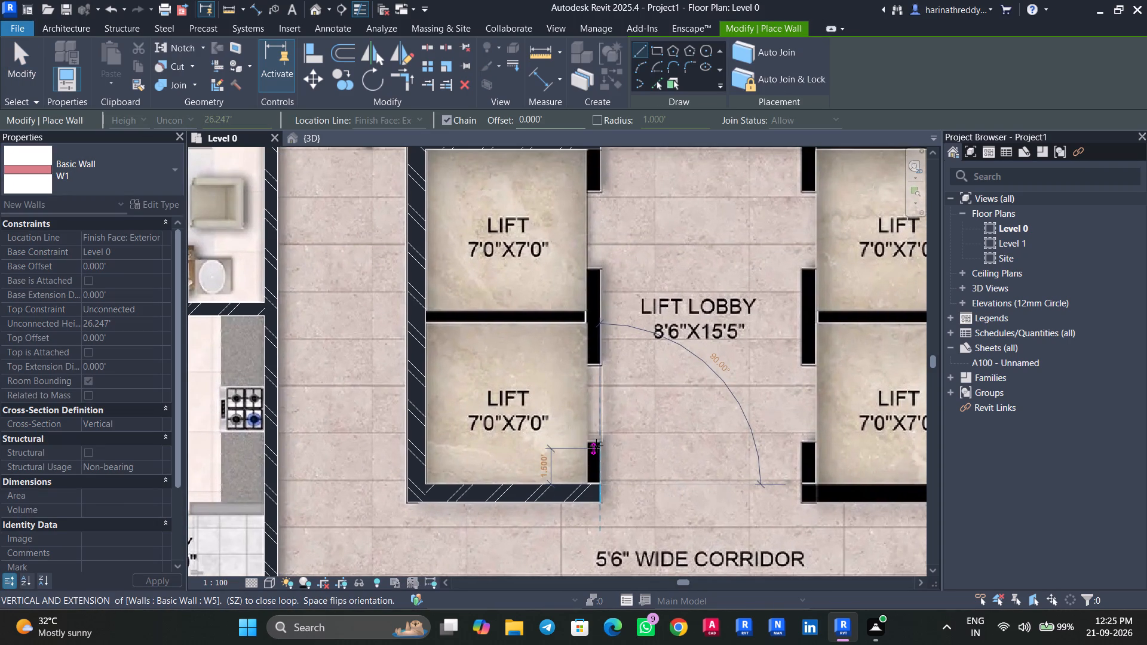
pyautogui.scroll(8, 596, 446)
pyautogui.click(602, 433)
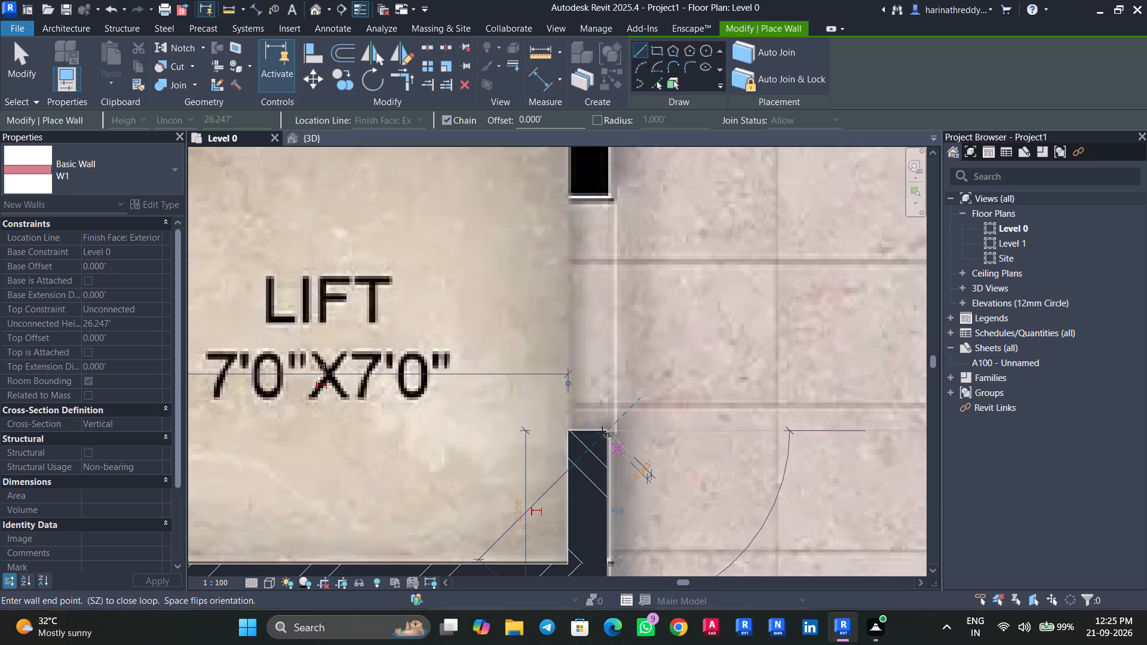
pyautogui.press('Escape')
# Draw a W1 wall on the lobby side of the left-hand lifts, spanning the black segment between their two door openings.
pyautogui.moveTo(593, 349); pyautogui.dragTo(592, 581, button='middle')
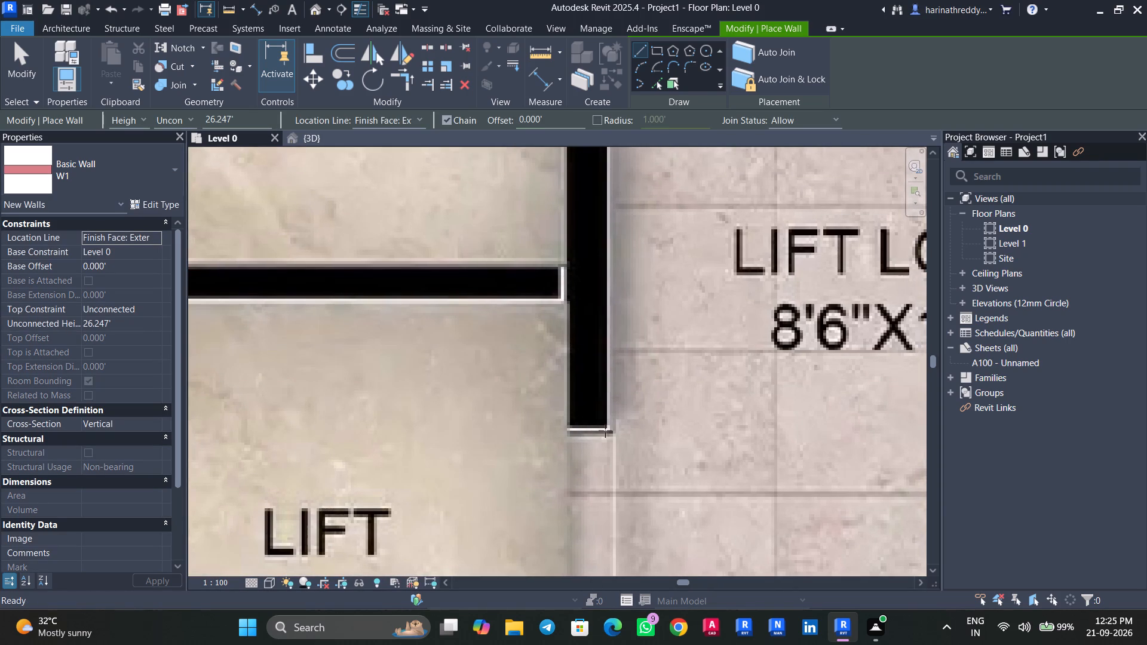
pyautogui.click(606, 427)
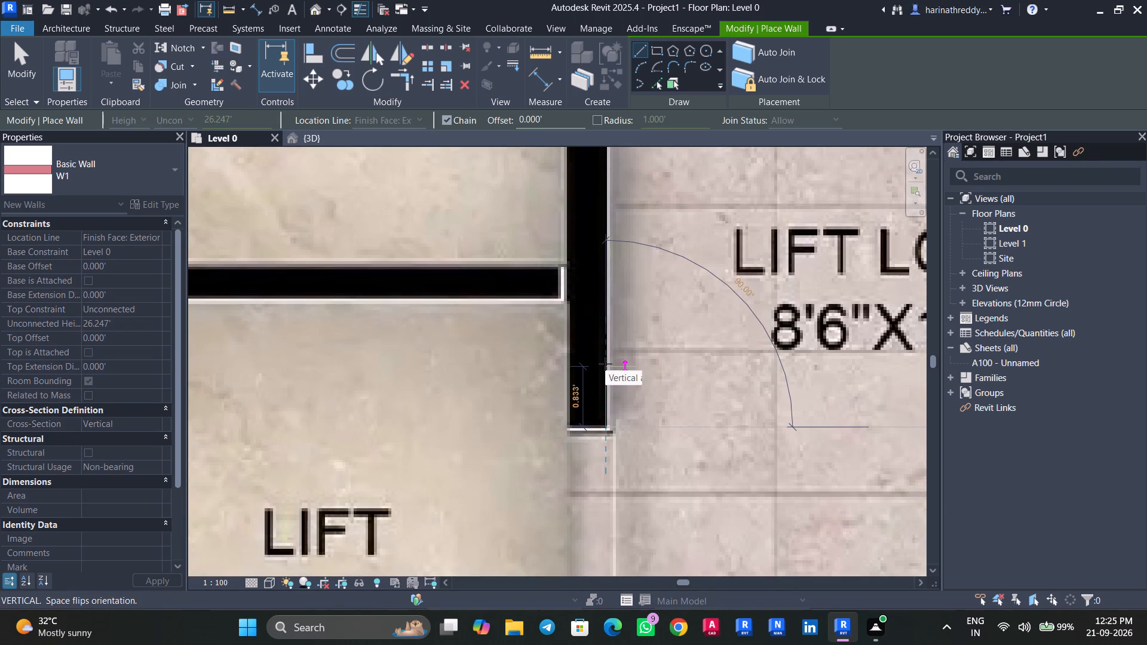
pyautogui.press('space')
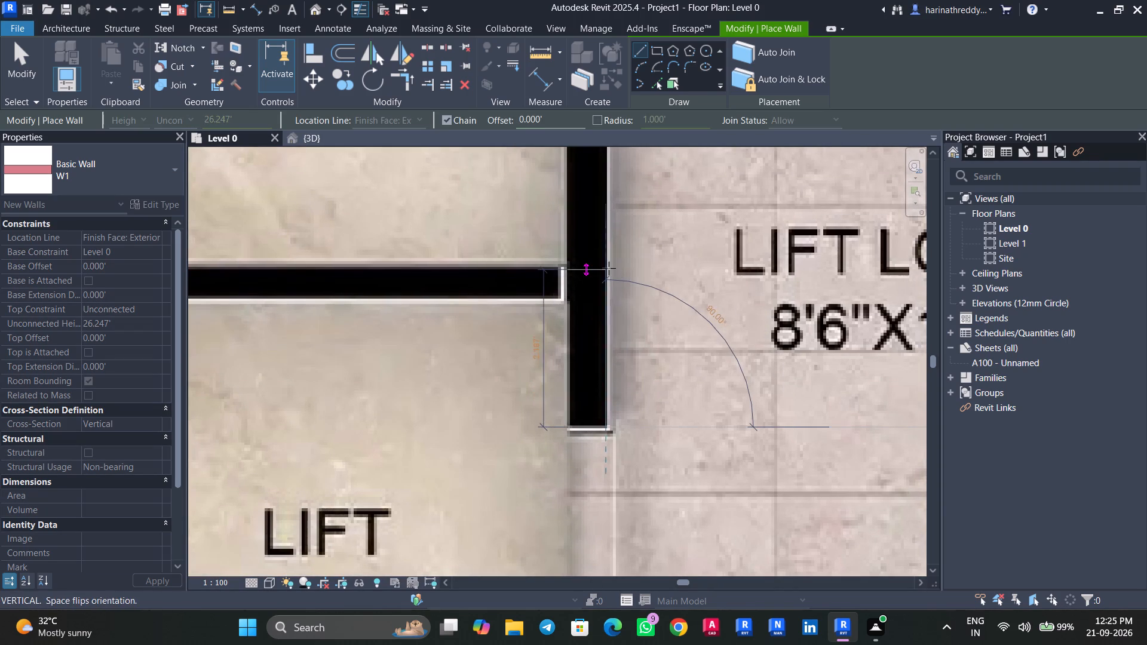
pyautogui.scroll(-1, 609, 268)
pyautogui.moveTo(609, 268); pyautogui.dragTo(596, 644, button='middle')
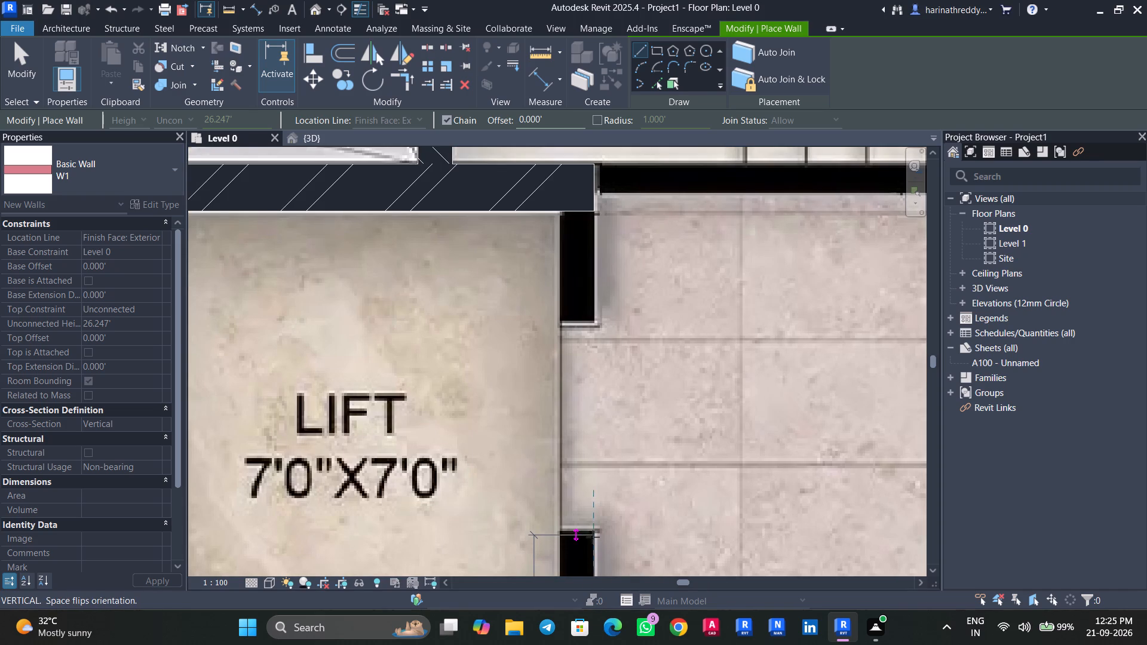
pyautogui.click(593, 532)
pyautogui.press('Escape')
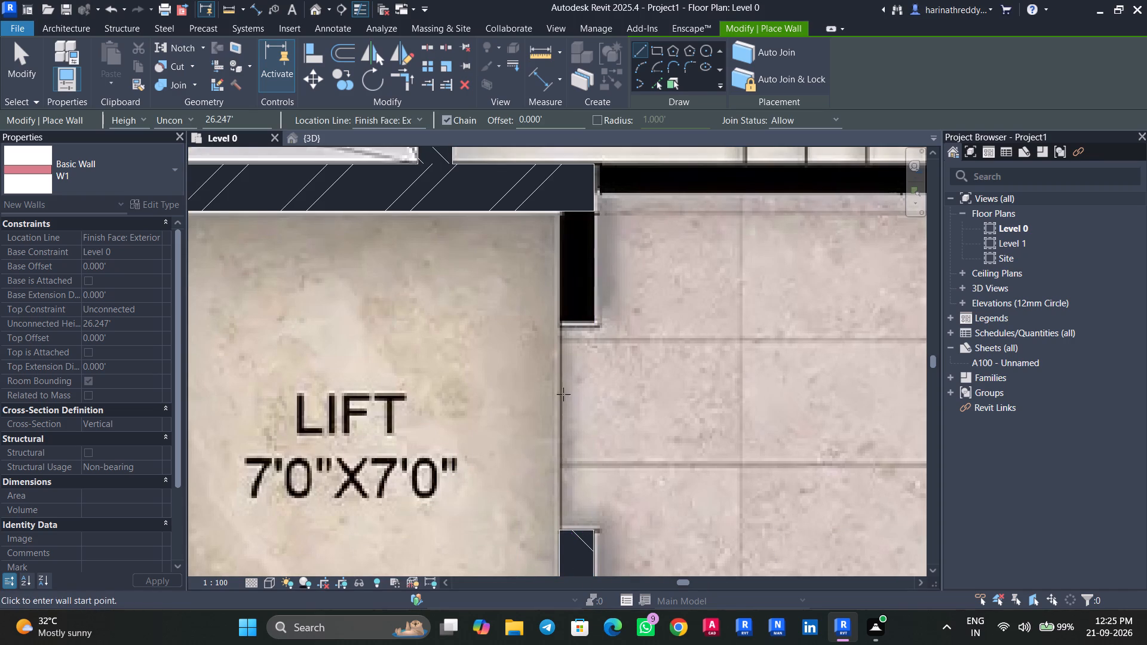
# Draw a short W1 wall on the lobby side of the upper-left lift, from its door opening up to the W5 wall.
pyautogui.click(596, 322)
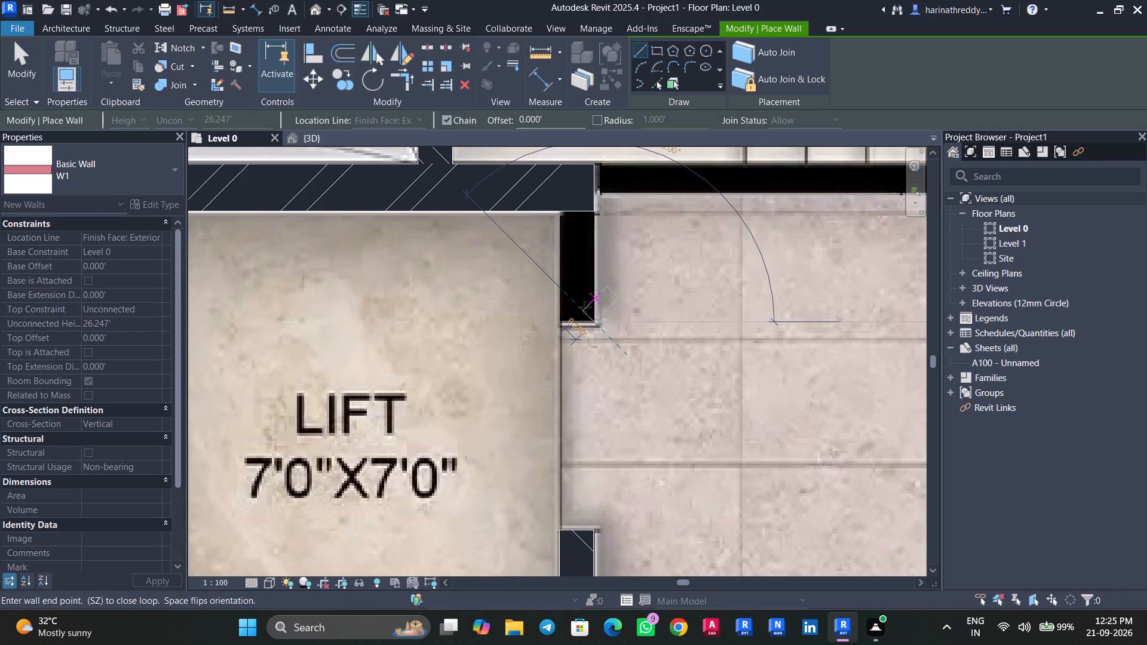
pyautogui.press('space')
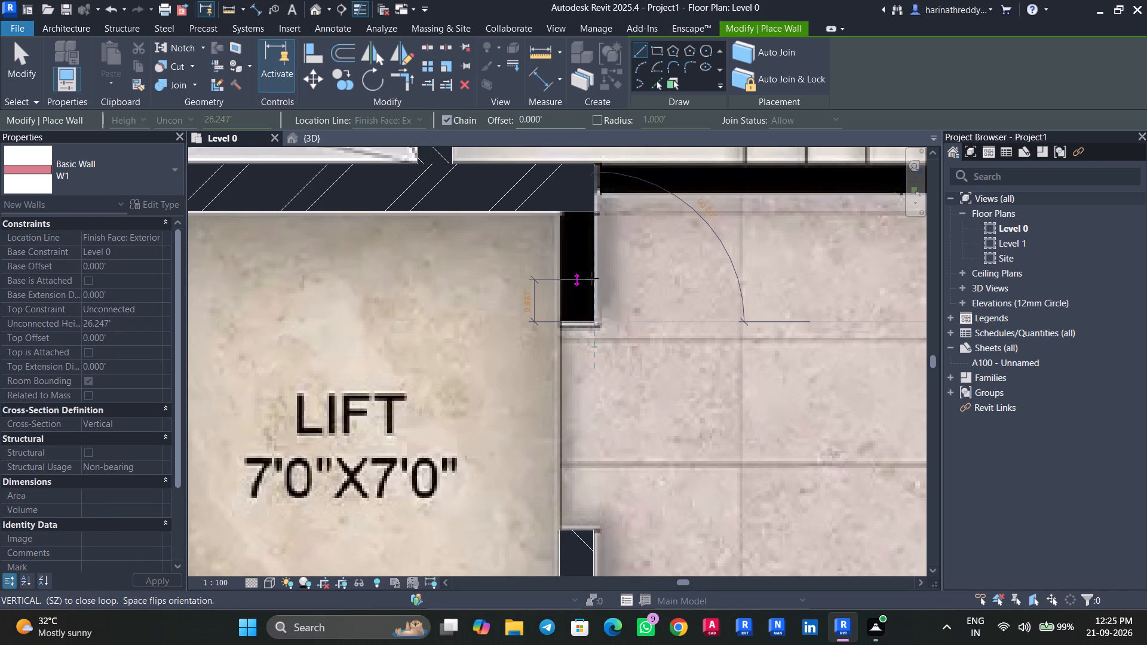
pyautogui.click(597, 214)
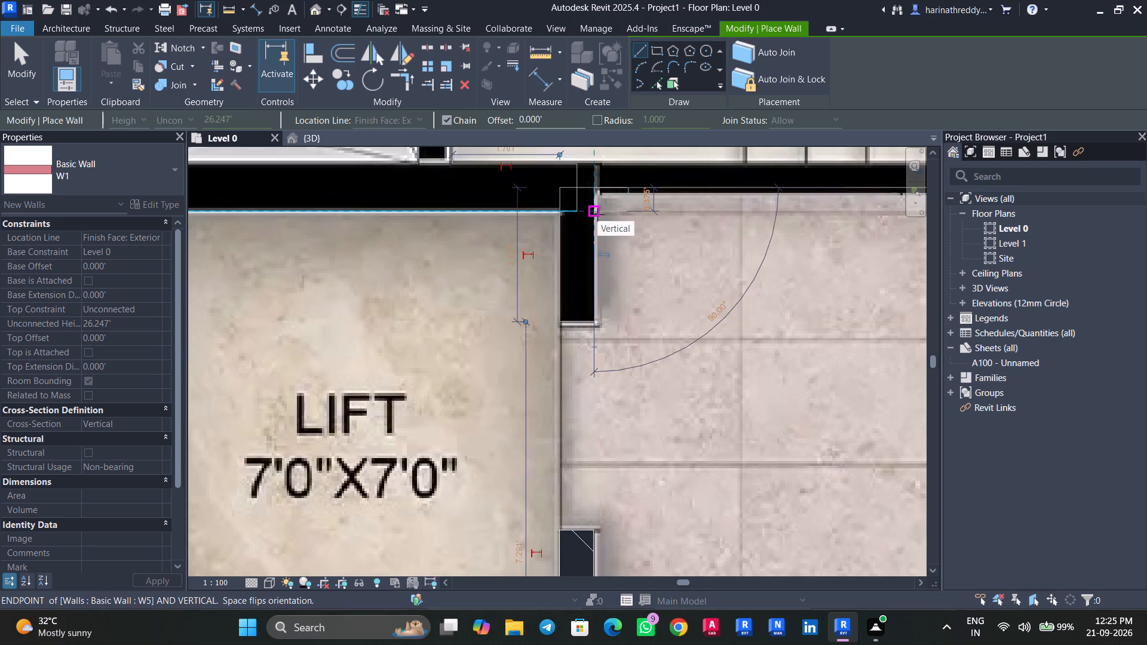
pyautogui.press('Escape')
# Draw a W1 wall about 6.8 ft long between the two left-hand lifts, and nudge it up slightly.
pyautogui.scroll(-2, 599, 227)
pyautogui.scroll(-4, 555, 342)
pyautogui.moveTo(555, 342); pyautogui.dragTo(630, 253, button='middle')
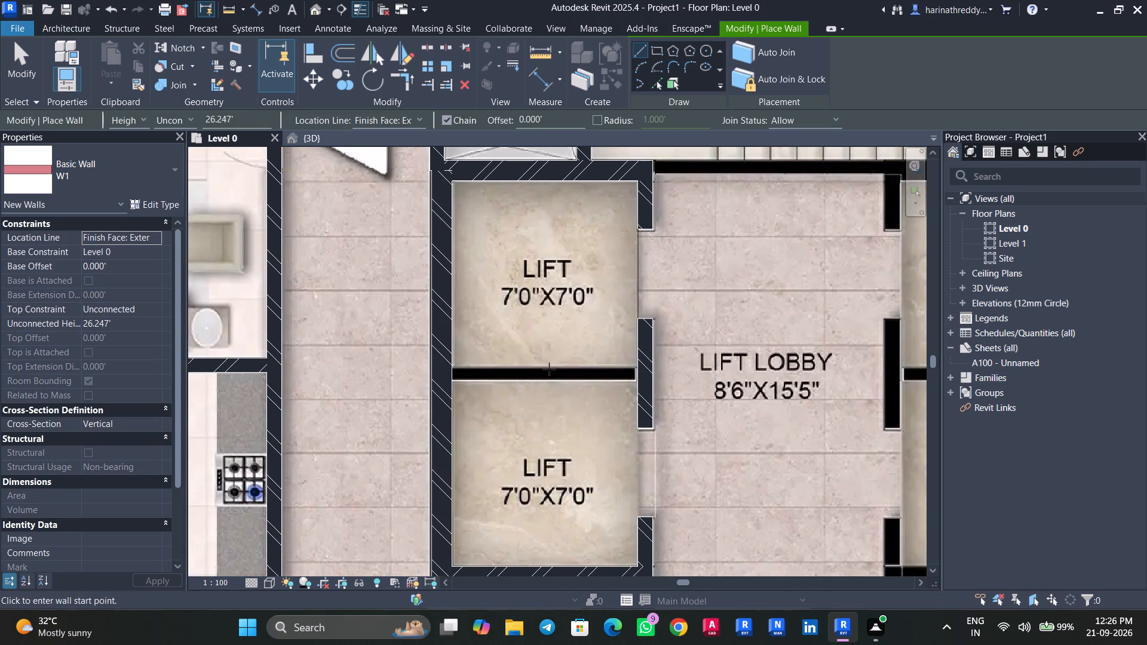
pyautogui.scroll(7, 503, 391)
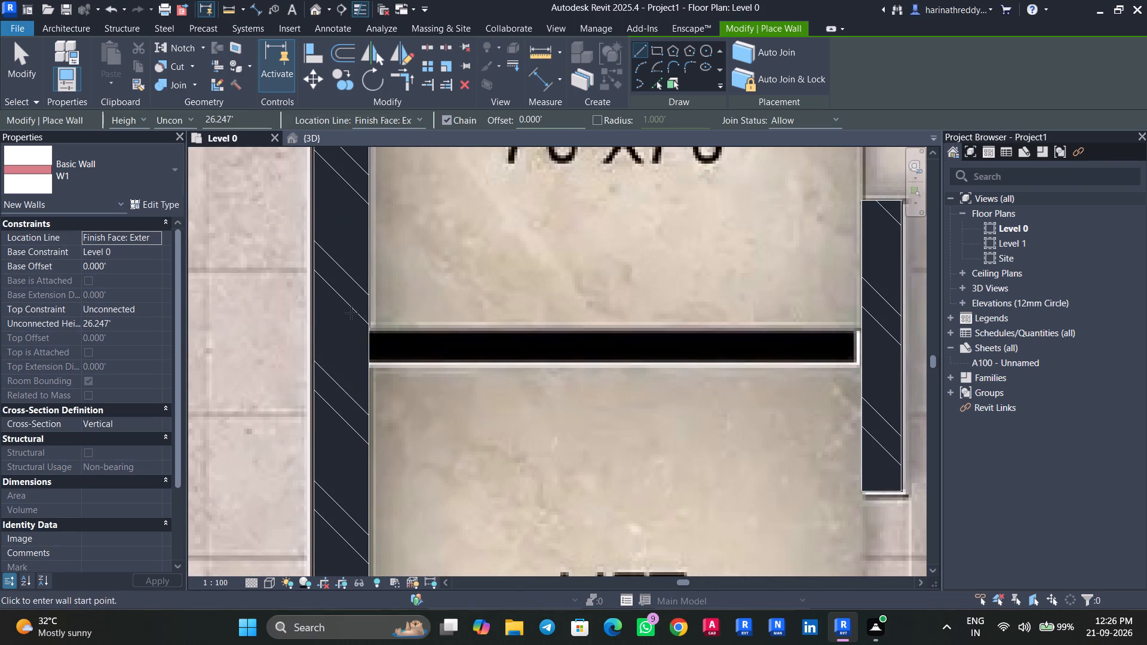
pyautogui.click(368, 332)
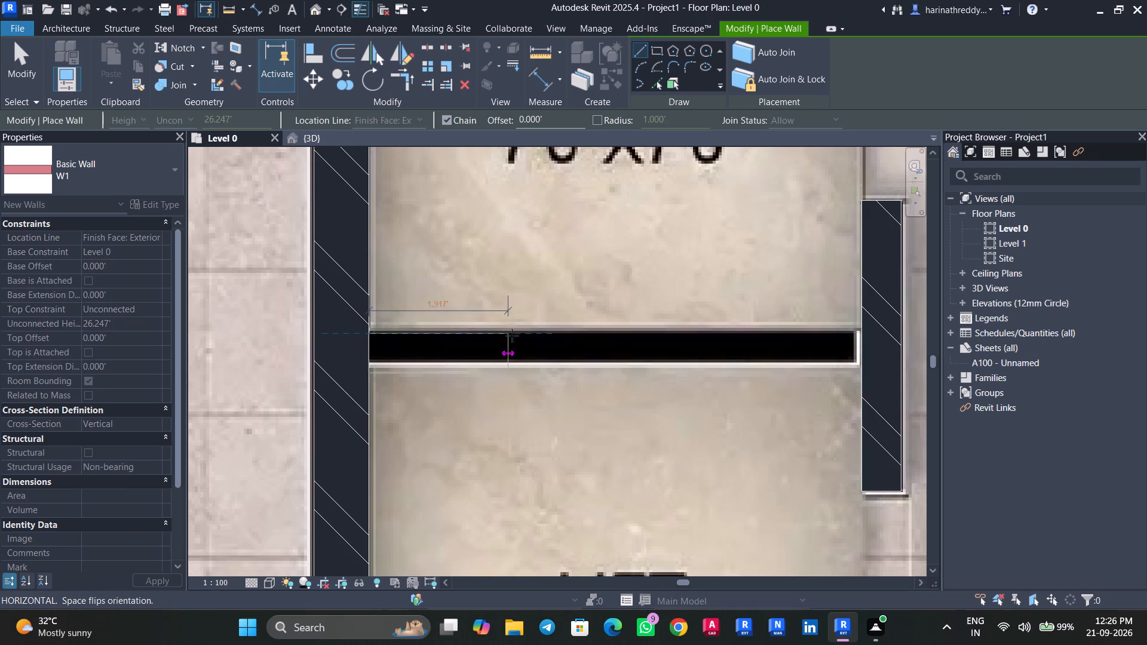
pyautogui.click(861, 328)
pyautogui.press('Escape')
pyautogui.click(821, 358)
pyautogui.press('Escape')
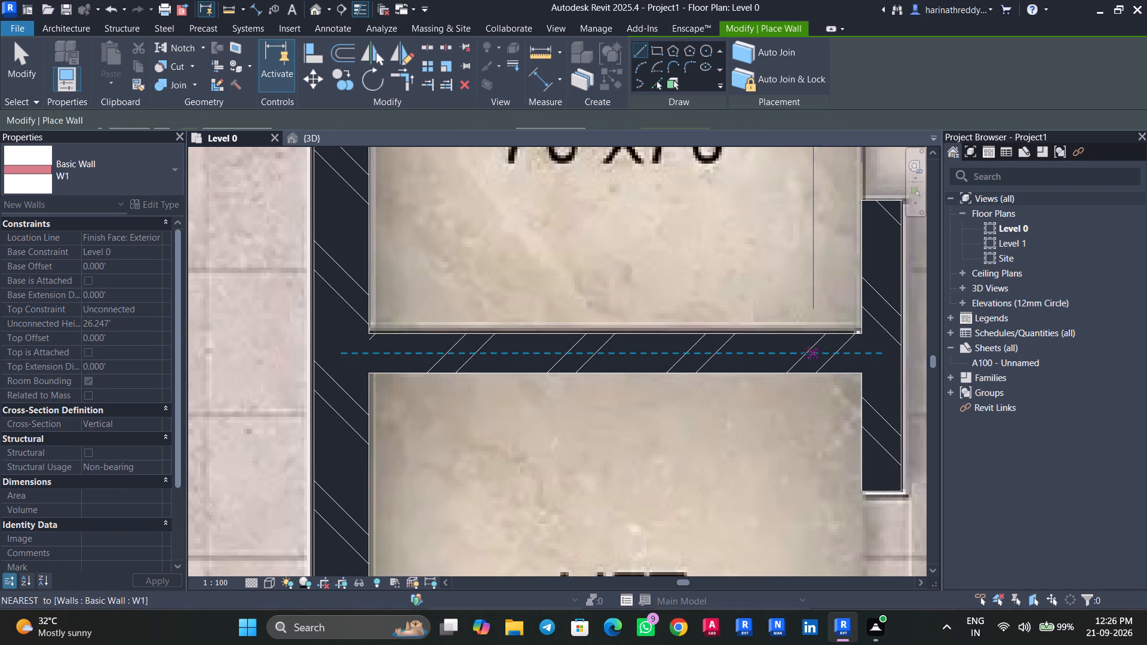
pyautogui.press('Escape')
pyautogui.click(795, 354)
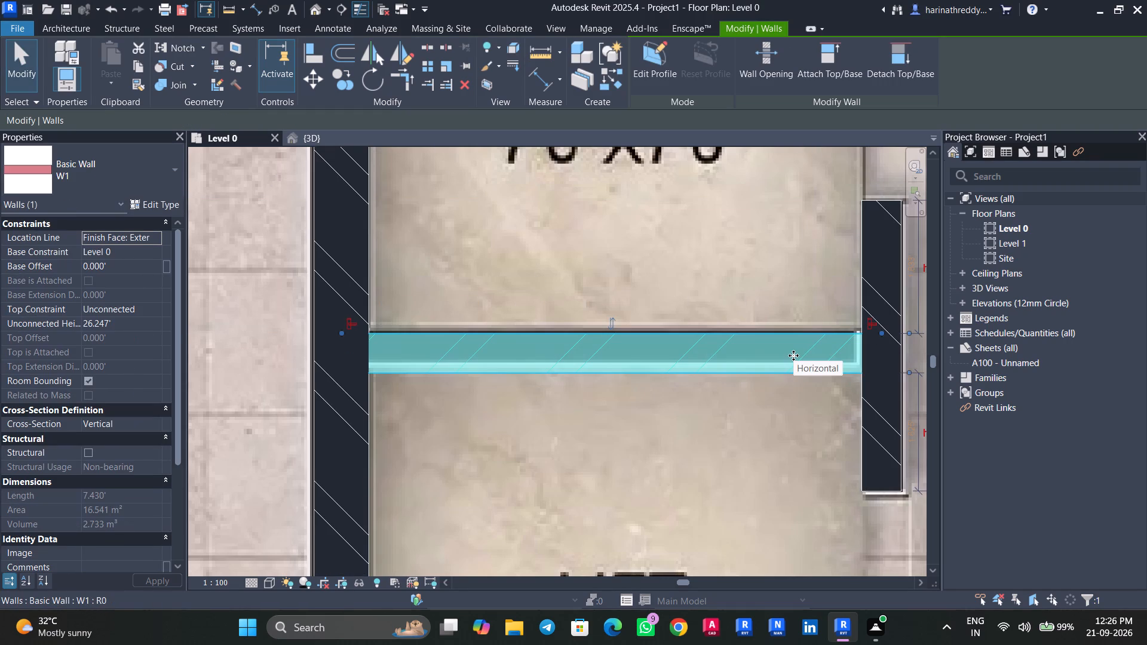
pyautogui.press('Up')
pyautogui.press('Up')
pyautogui.press('Escape')
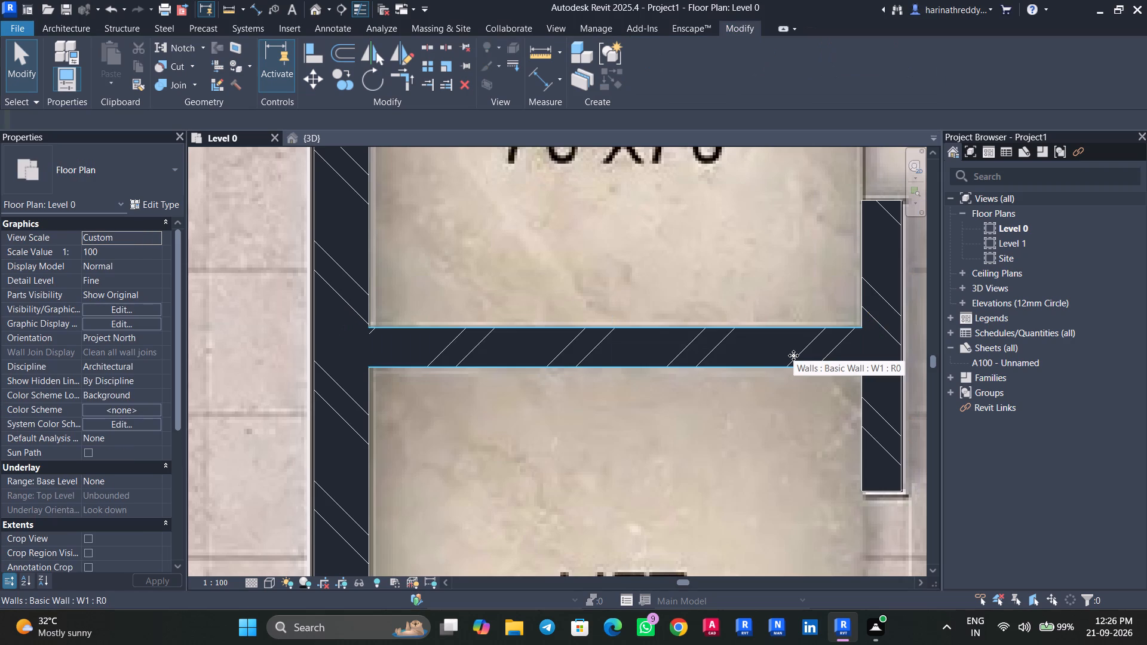
# Draw a W1 wall about 9.2 ft long between the staircase and the lift lobby, ending at the upper-right lift.
pyautogui.scroll(-7, 786, 355)
pyautogui.moveTo(824, 434); pyautogui.dragTo(509, 494, button='middle')
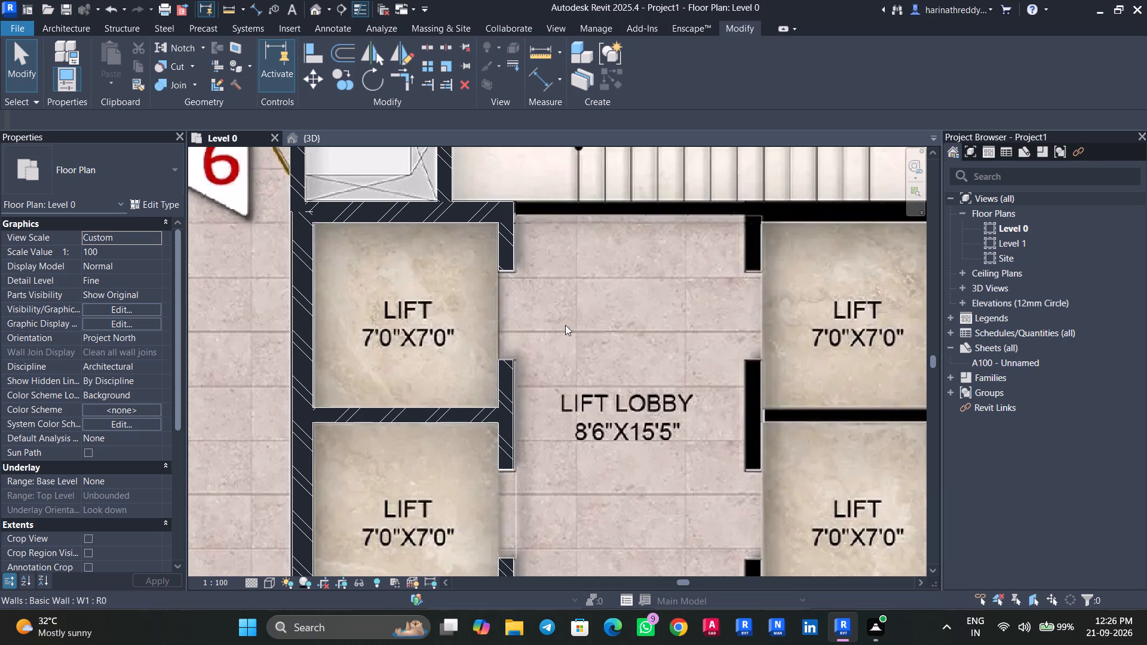
pyautogui.moveTo(686, 356); pyautogui.dragTo(445, 422, button='middle')
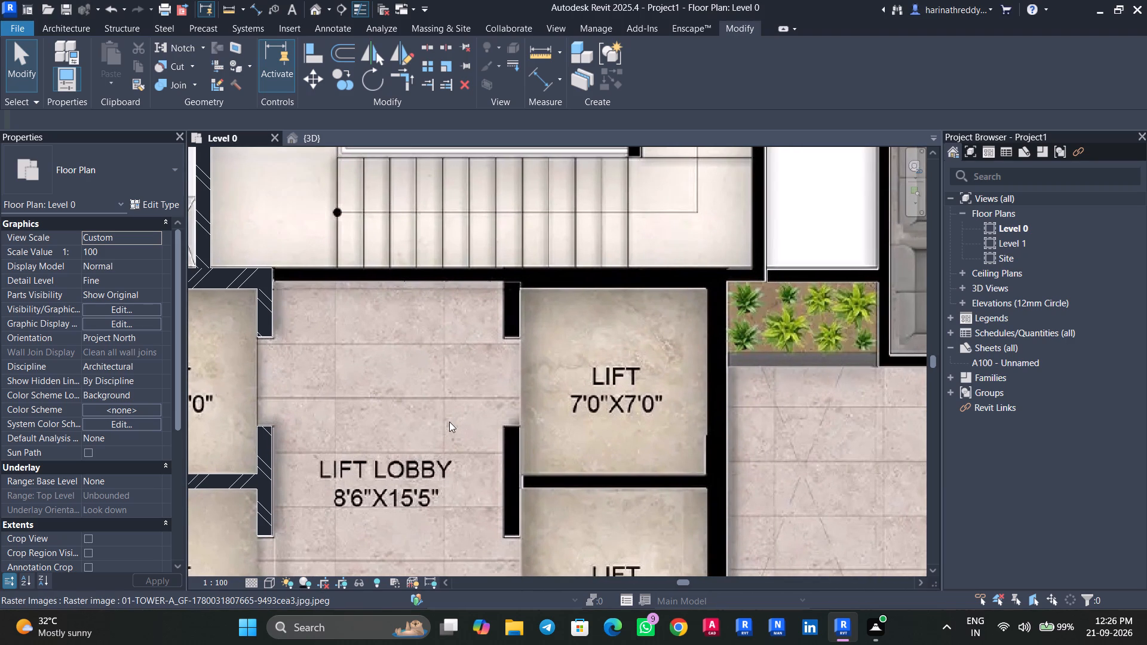
pyautogui.scroll(6, 333, 355)
pyautogui.moveTo(334, 355); pyautogui.dragTo(462, 450, button='middle')
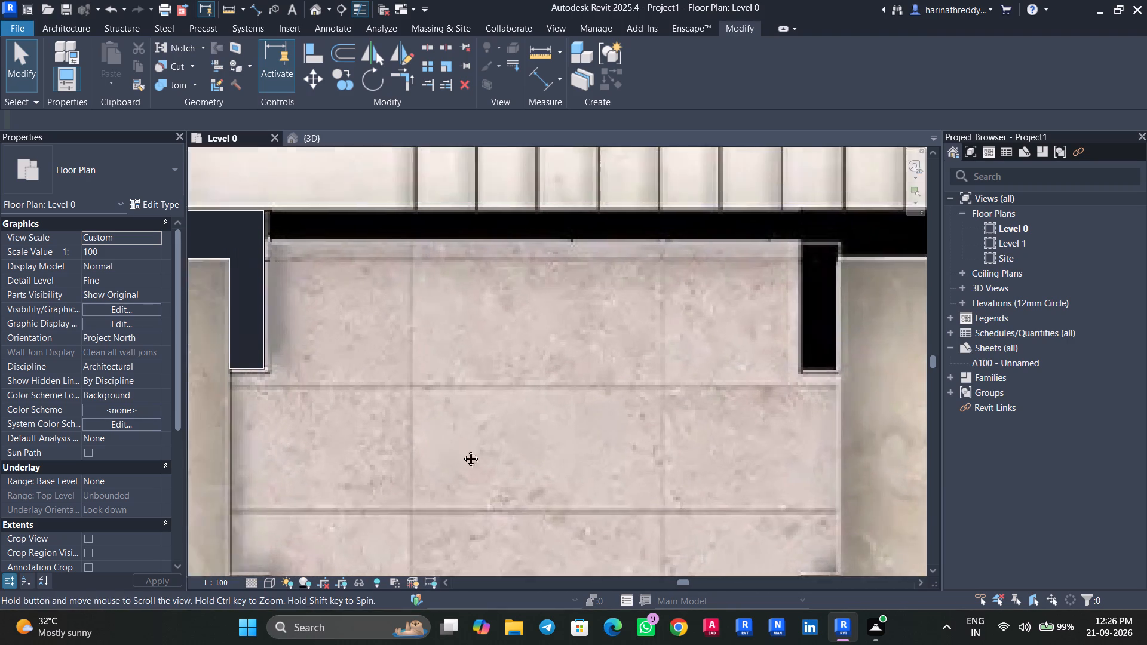
pyautogui.moveTo(462, 450); pyautogui.dragTo(501, 474, button='middle')
pyautogui.click(466, 407)
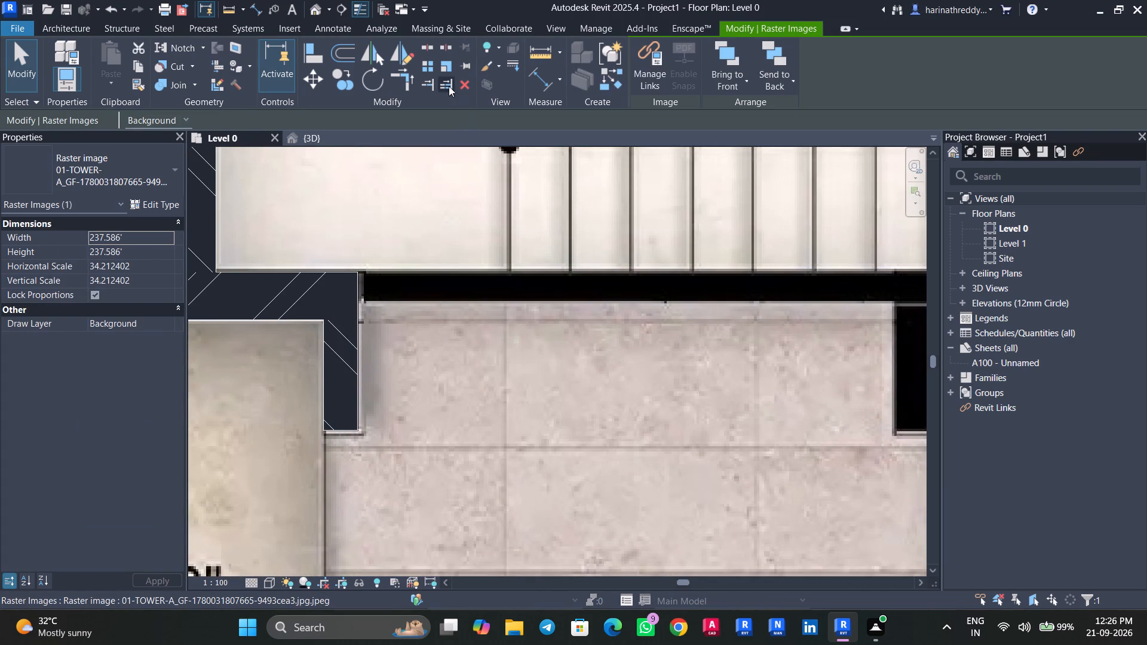
pyautogui.click(443, 71)
pyautogui.press('Escape')
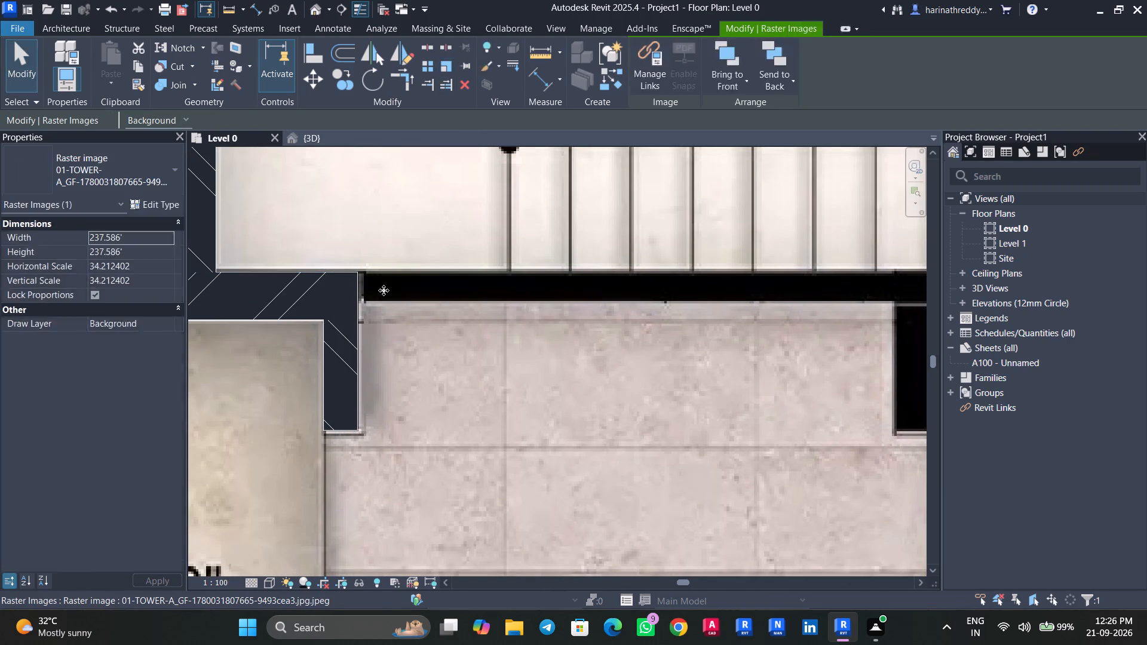
pyautogui.press('w')
pyautogui.press('a')
pyautogui.click(363, 272)
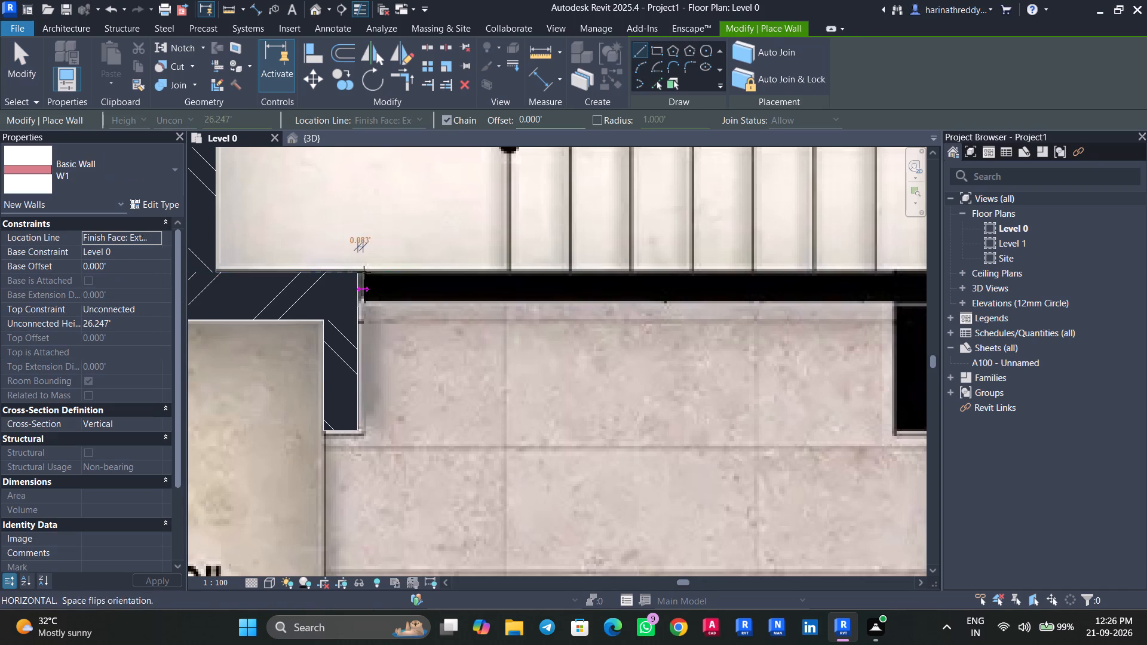
pyautogui.scroll(-1, 673, 281)
pyautogui.moveTo(673, 281); pyautogui.dragTo(409, 363, button='middle')
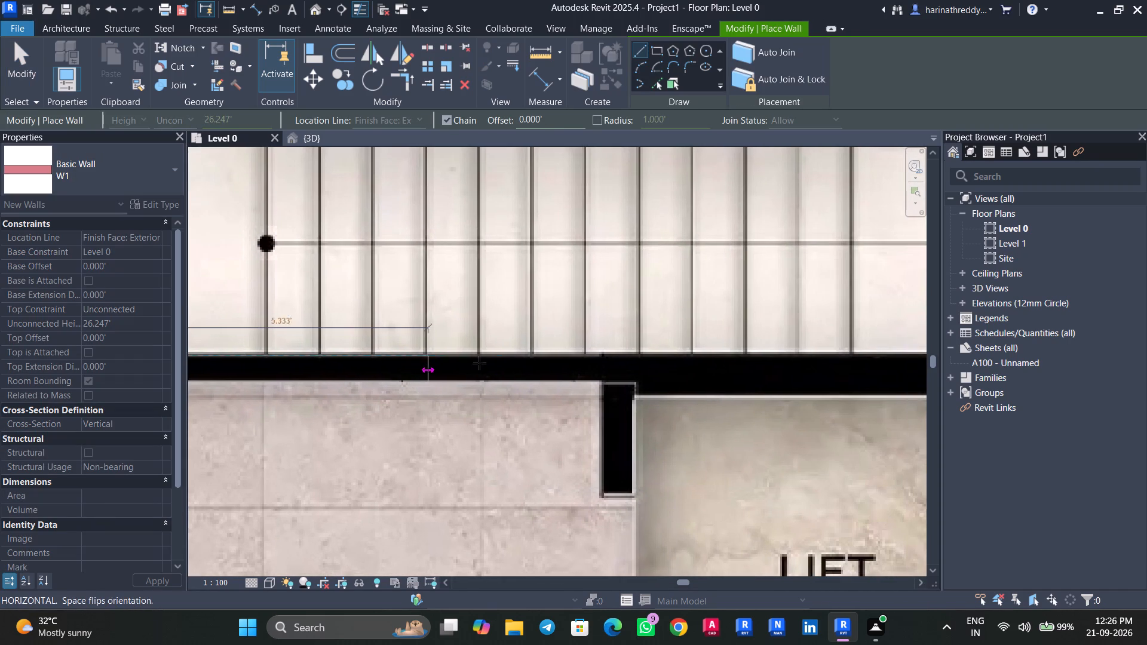
pyautogui.click(637, 358)
pyautogui.press('Escape')
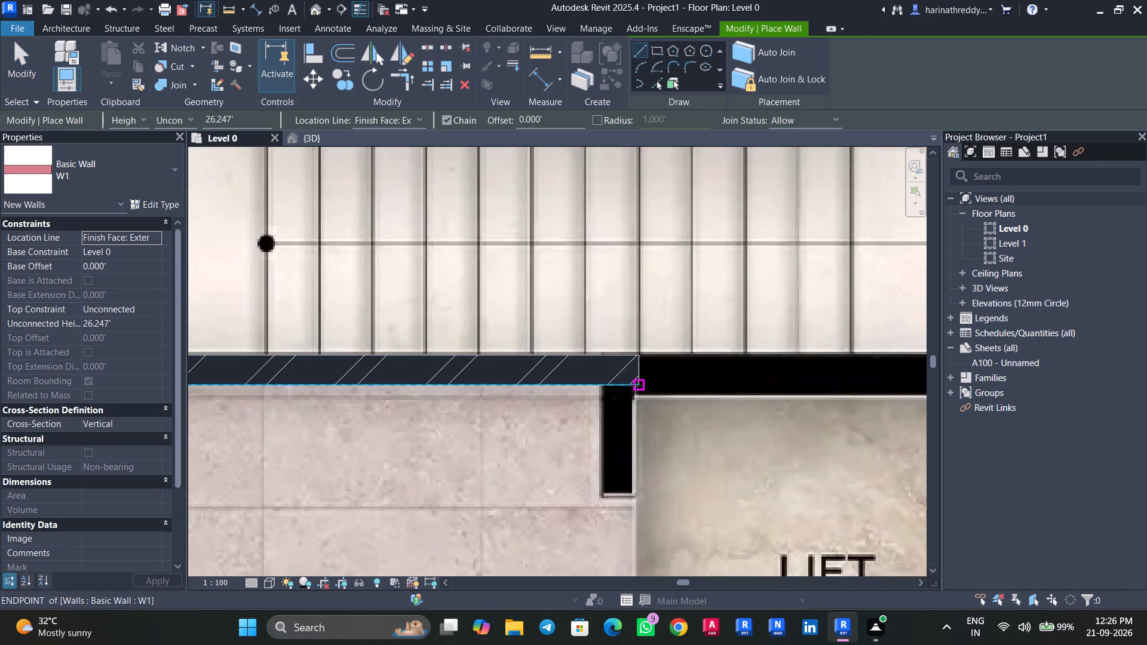
# Draw a short W1 wall down to the upper-right lift's door opening on the lobby side, and nudge it left slightly.
pyautogui.click(636, 385)
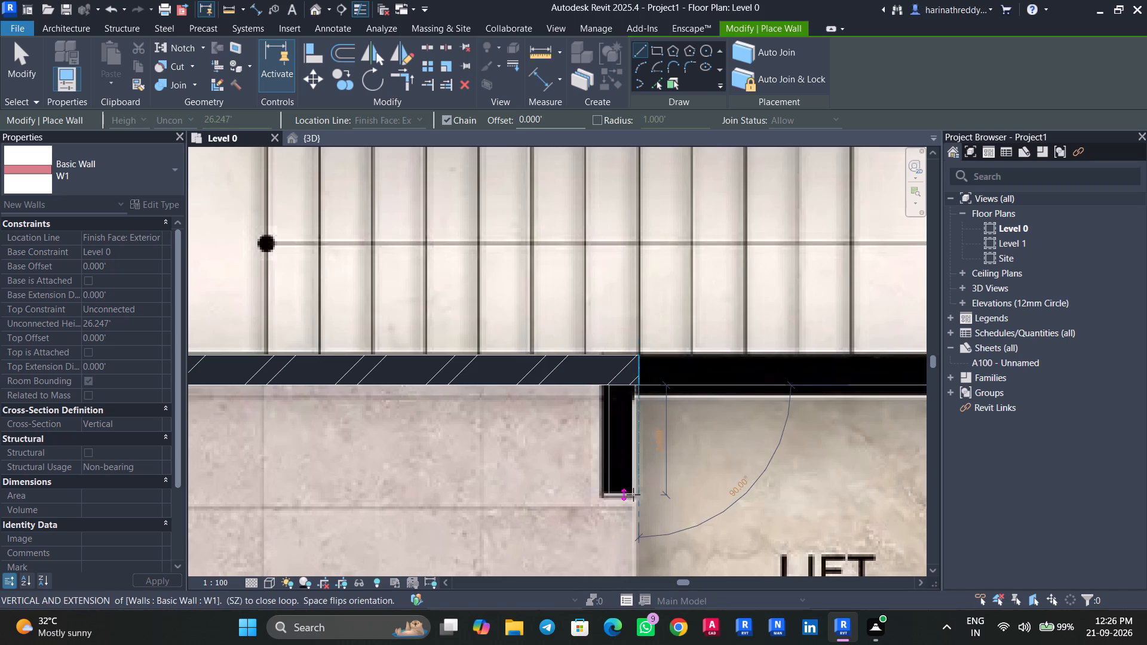
pyautogui.click(634, 494)
pyautogui.press('Escape')
pyautogui.press('Escape')
pyautogui.click(626, 472)
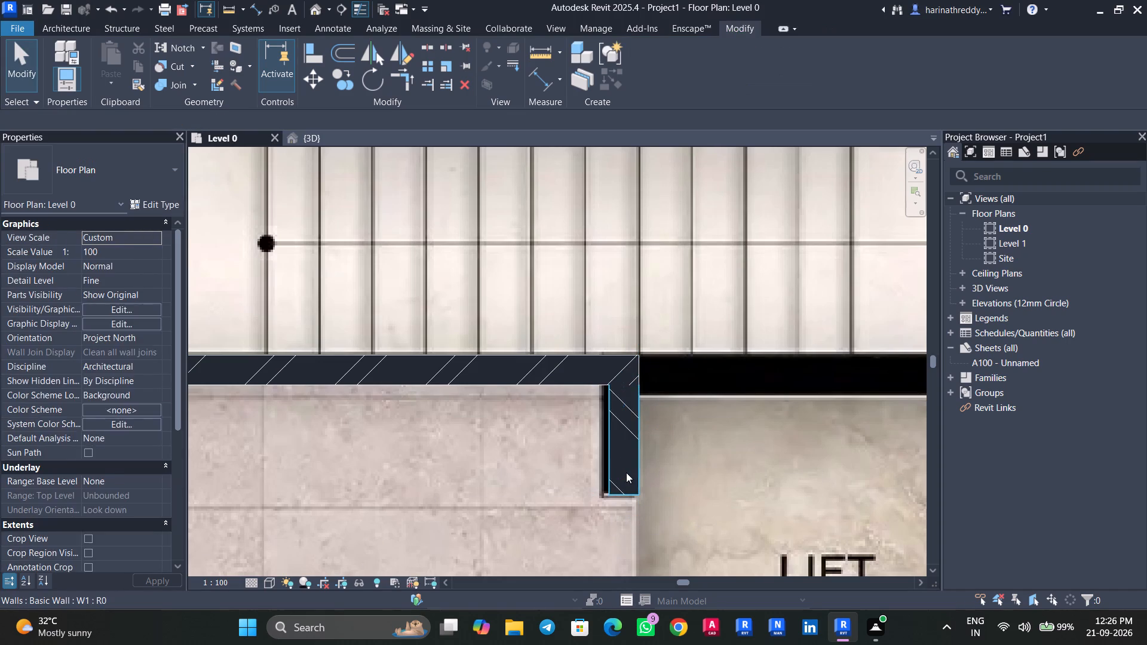
pyautogui.press('Left')
pyautogui.press('Left')
pyautogui.press('Escape')
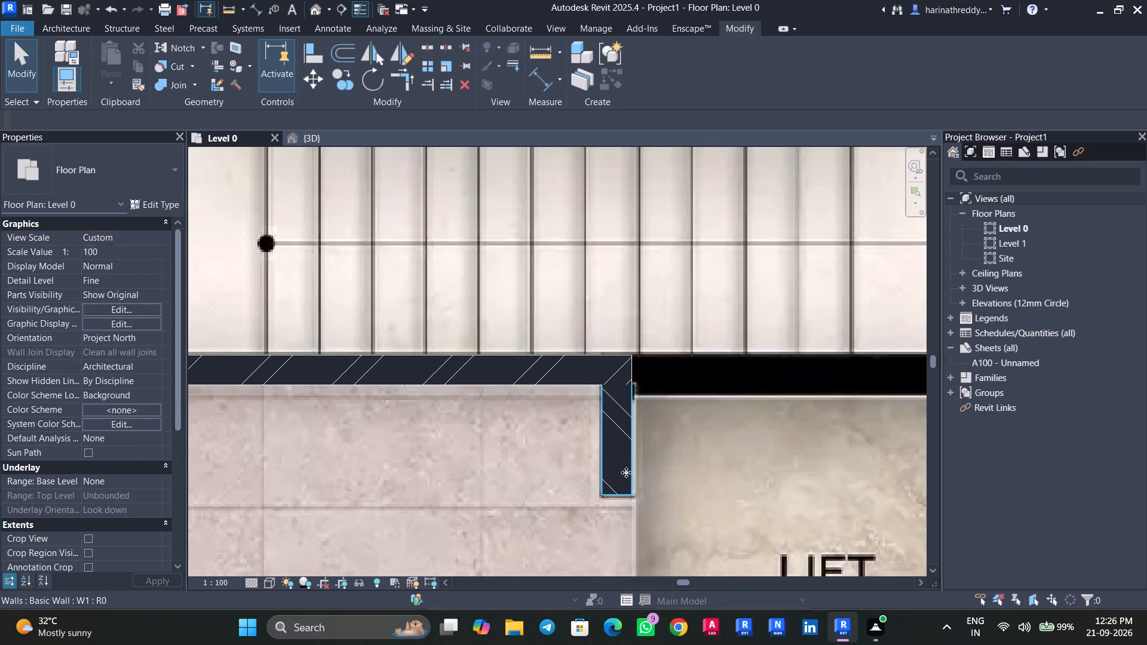
# Draw a W1 wall about 4 ft long on the lobby side between the two right-hand lifts' door openings.
pyautogui.scroll(1, 626, 472)
pyautogui.scroll(-11, 626, 472)
pyautogui.moveTo(625, 472); pyautogui.dragTo(624, 471, button='middle')
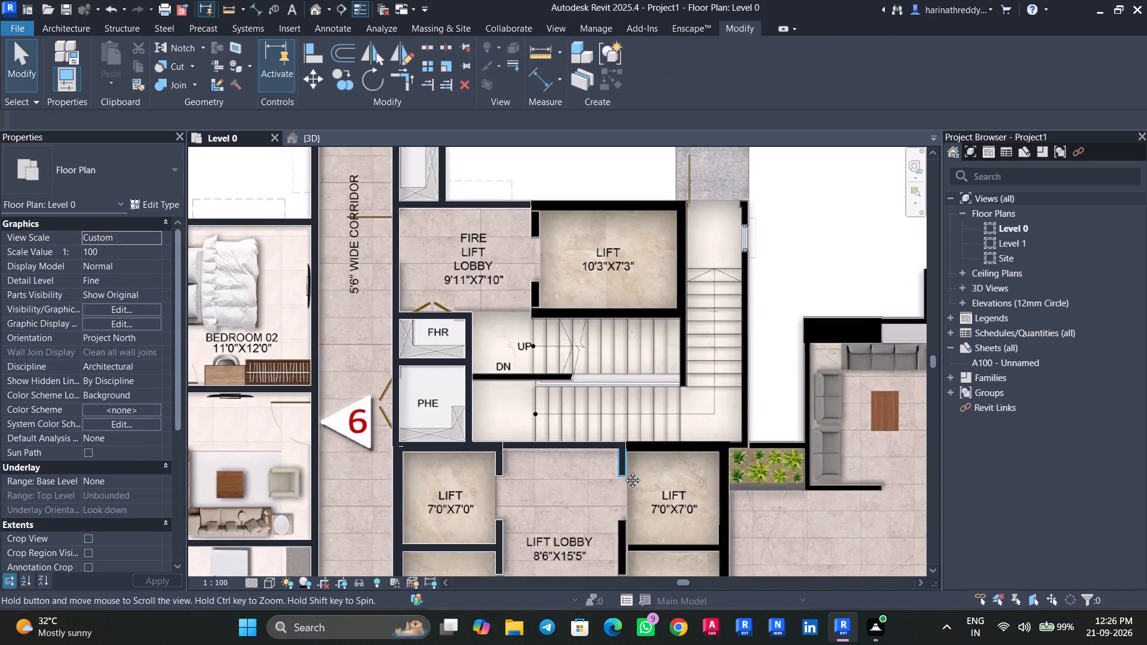
pyautogui.moveTo(624, 471); pyautogui.dragTo(597, 453, button='middle')
pyautogui.moveTo(626, 493); pyautogui.dragTo(602, 388, button='middle')
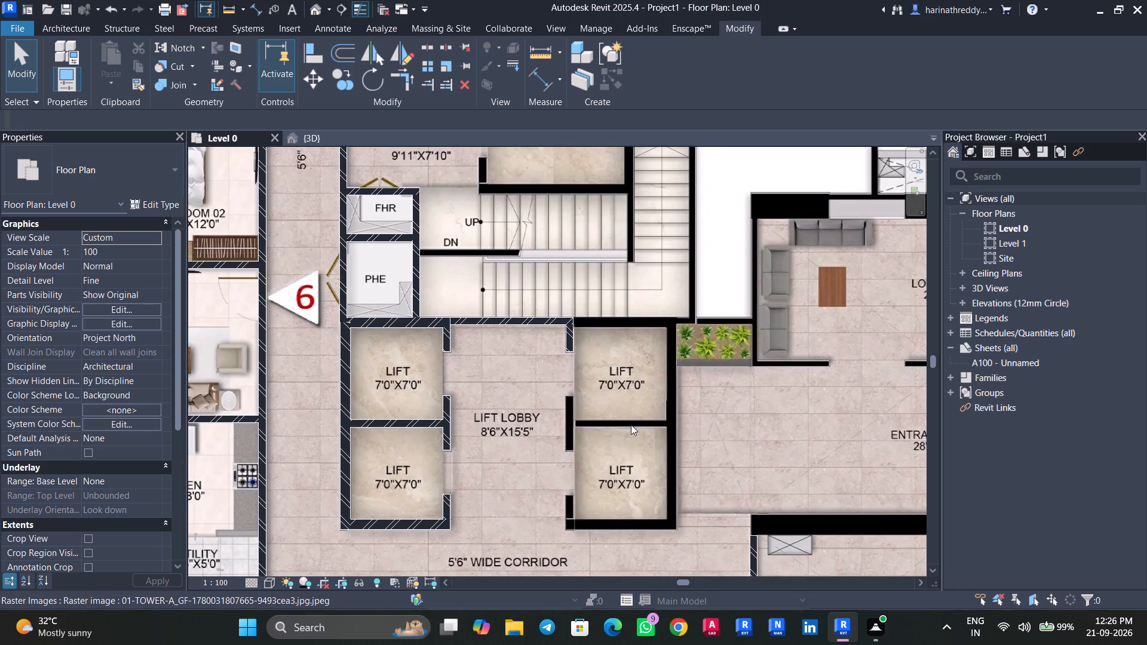
pyautogui.scroll(4, 579, 398)
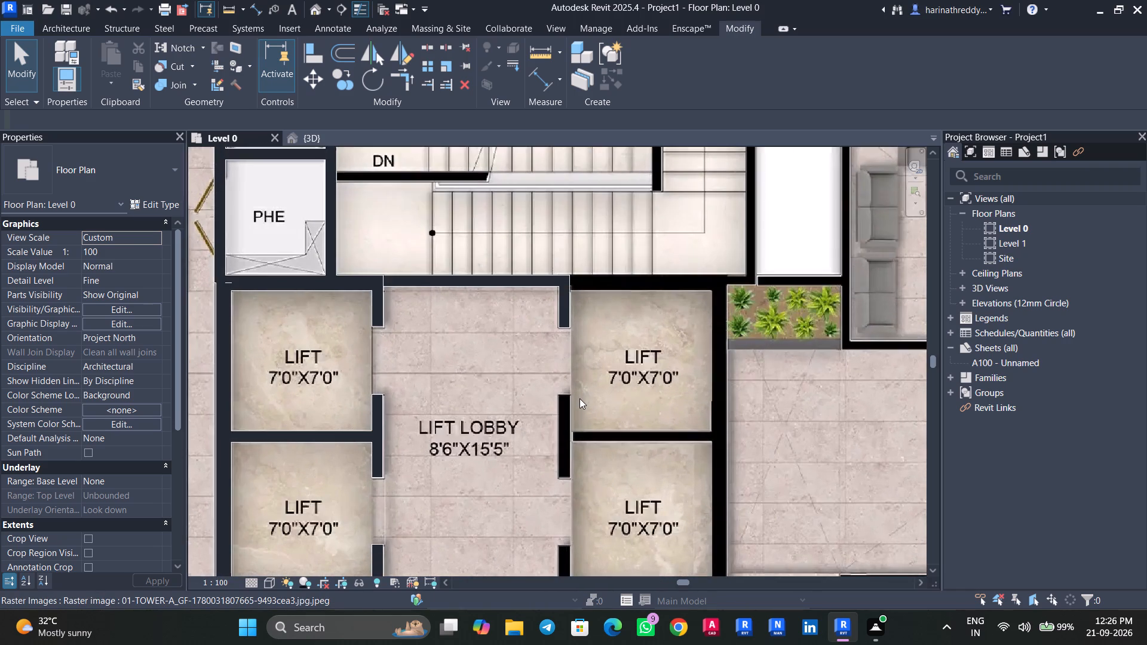
pyautogui.scroll(3, 579, 398)
pyautogui.write('WA')
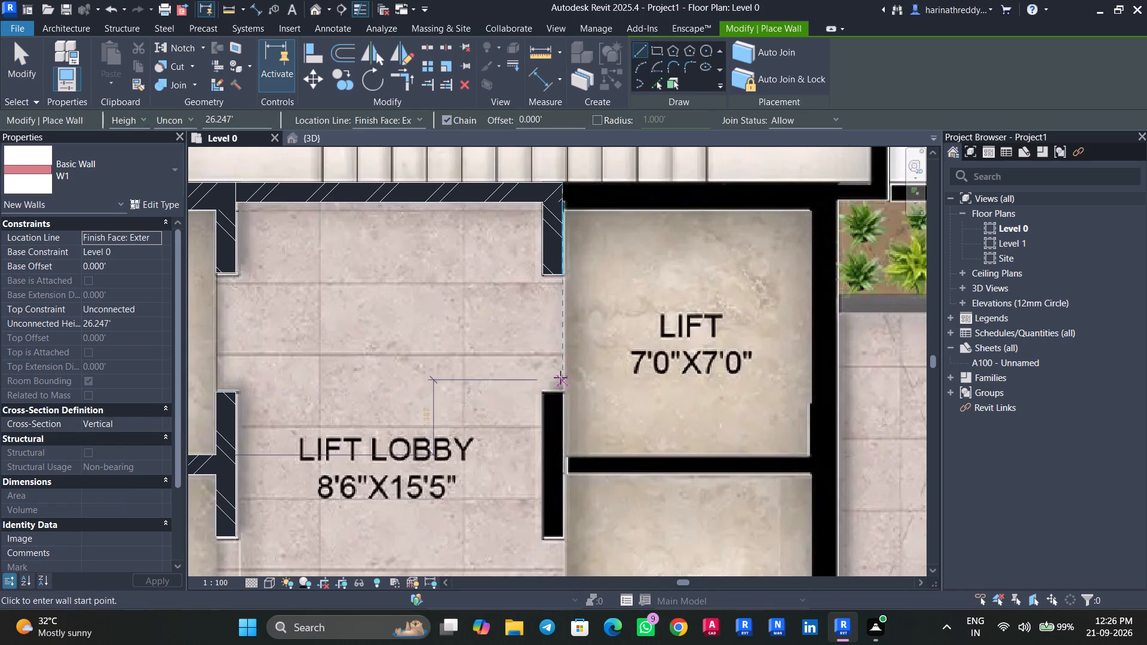
pyautogui.click(563, 392)
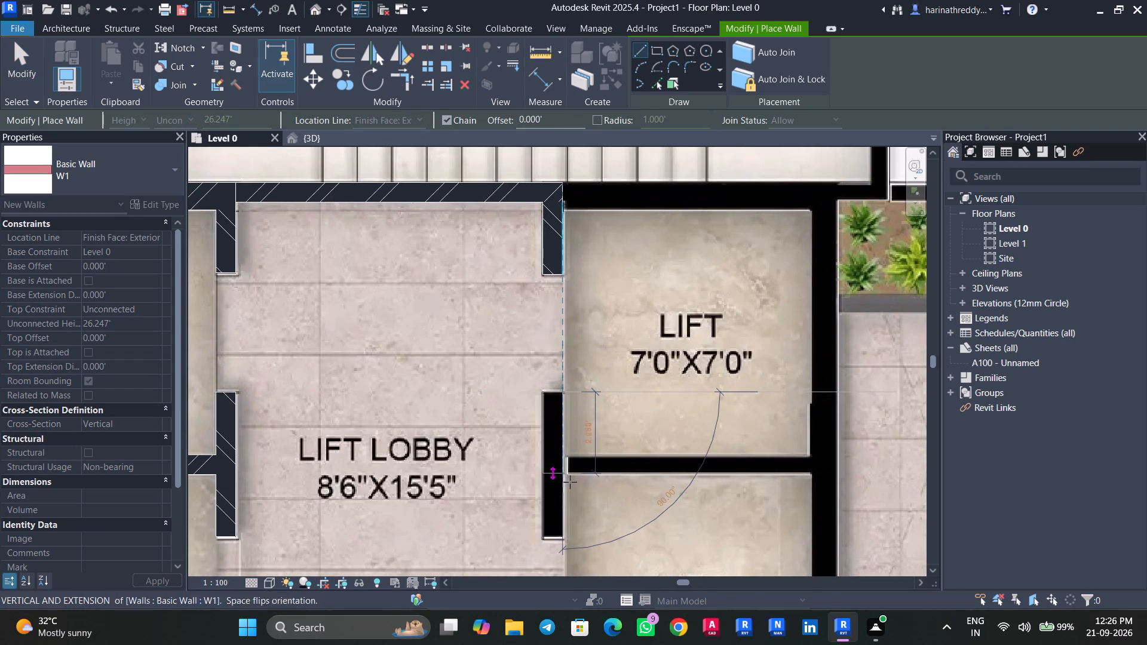
pyautogui.click(563, 537)
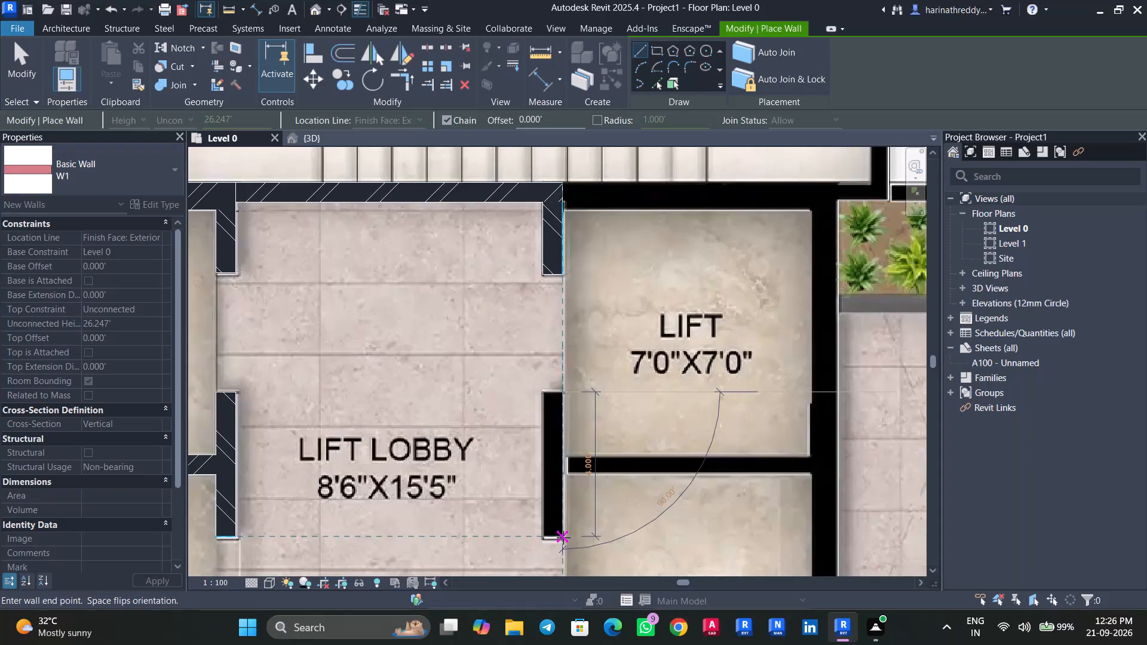
pyautogui.press('Escape')
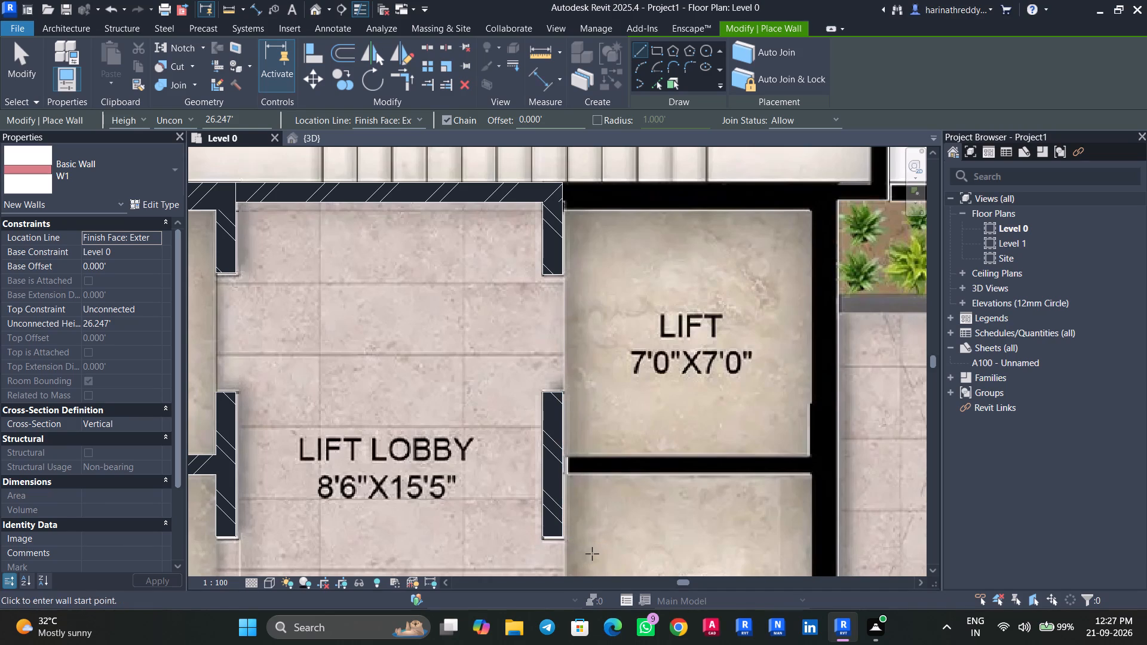
# Draw a W1 wall about 6.8 ft long between the two right-hand lifts.
pyautogui.click(565, 457)
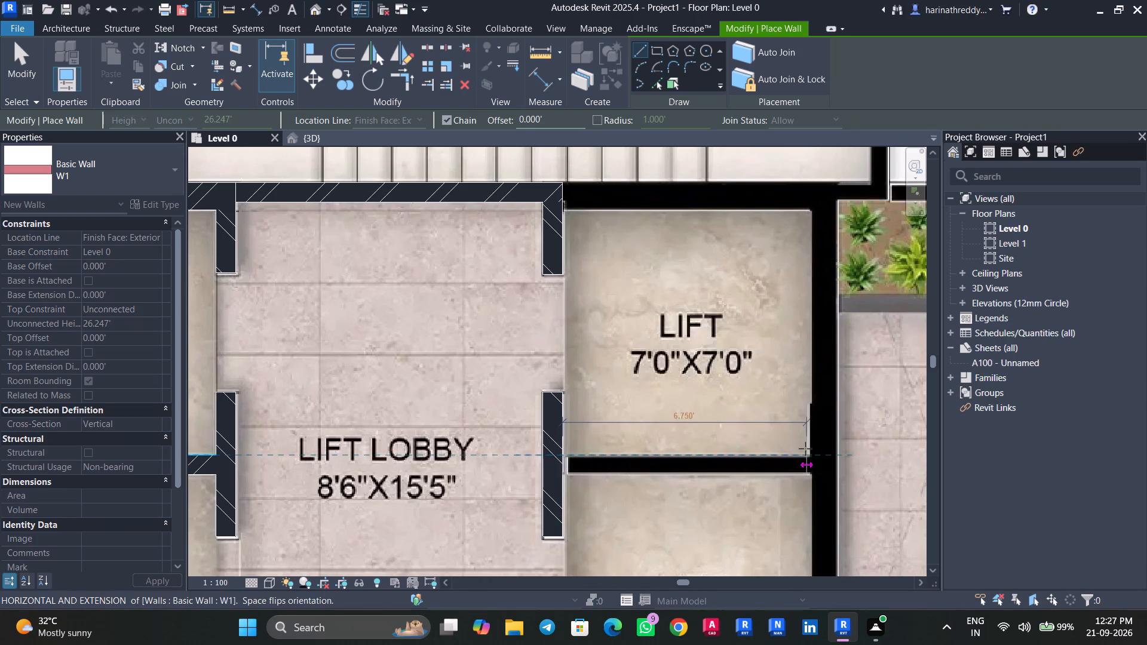
pyautogui.scroll(6, 811, 453)
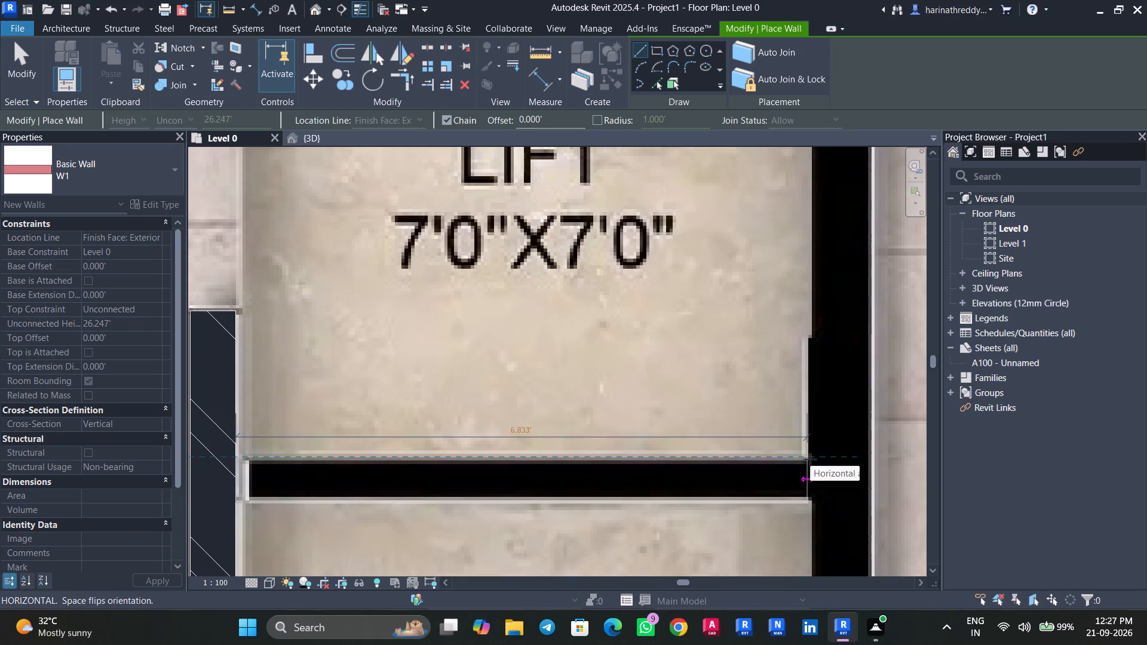
pyautogui.click(810, 459)
pyautogui.press('Escape')
pyautogui.scroll(-3, 793, 472)
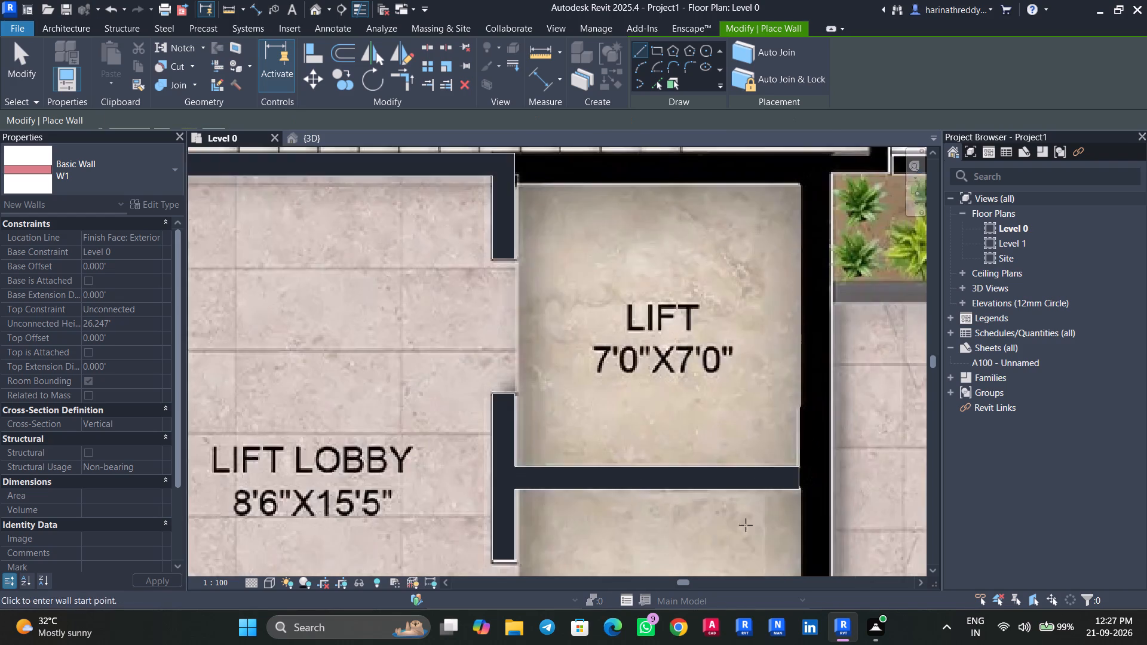
# Draw a short W1 wall on the lobby side of the lower-right lift, from its door opening down to the lift's bottom corner.
pyautogui.scroll(-4, 746, 525)
pyautogui.moveTo(678, 551); pyautogui.dragTo(654, 283, button='middle')
pyautogui.scroll(7, 533, 388)
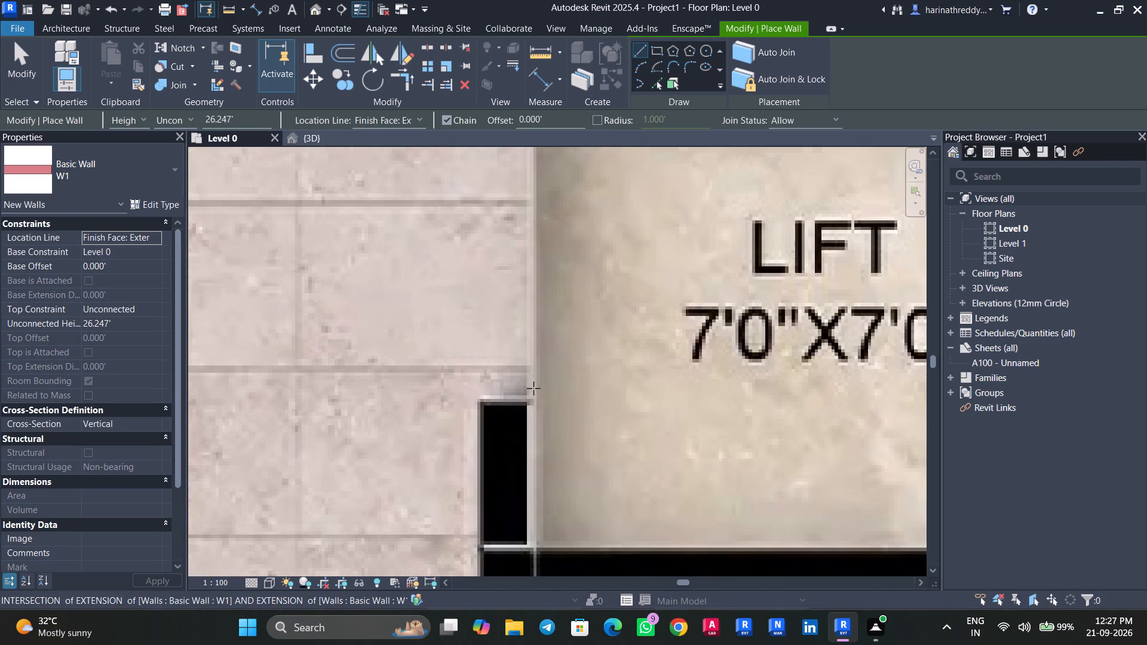
pyautogui.click(528, 404)
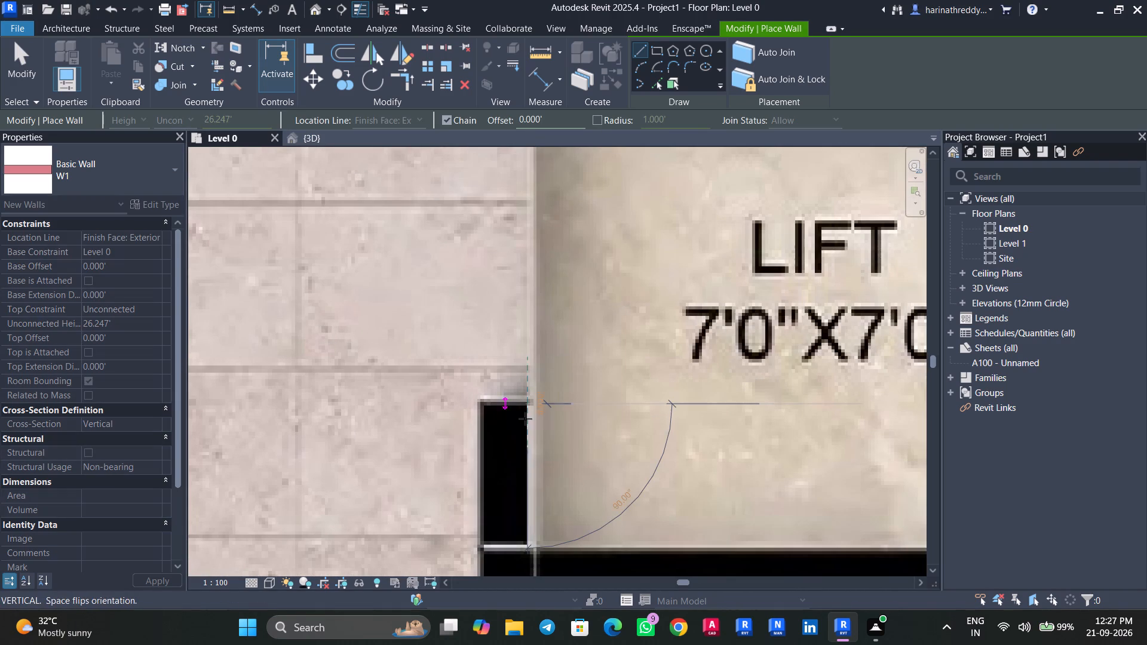
pyautogui.scroll(-4, 518, 518)
pyautogui.moveTo(518, 519); pyautogui.dragTo(510, 457, button='middle')
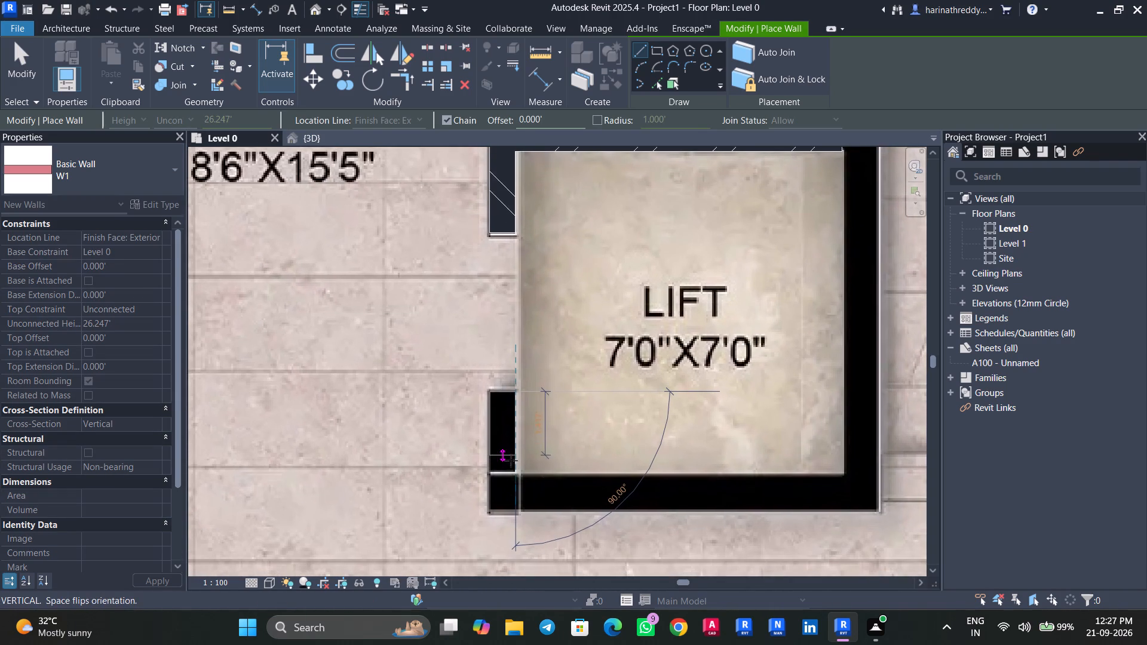
pyautogui.click(515, 514)
pyautogui.press('Escape')
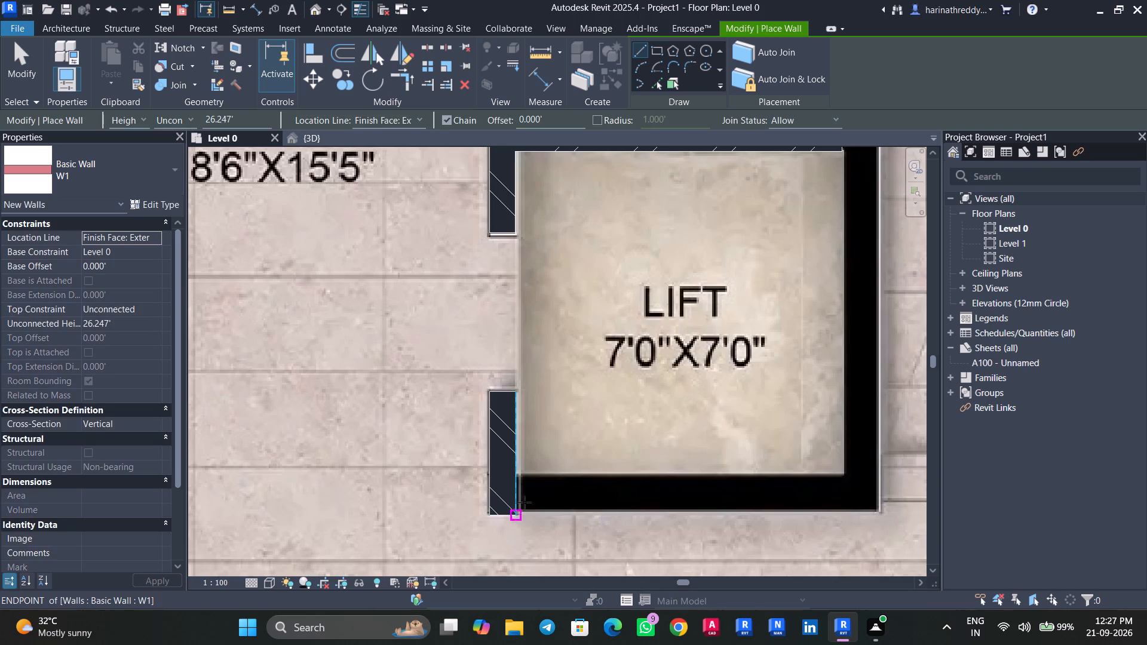
pyautogui.scroll(-3, 570, 471)
pyautogui.press('Escape')
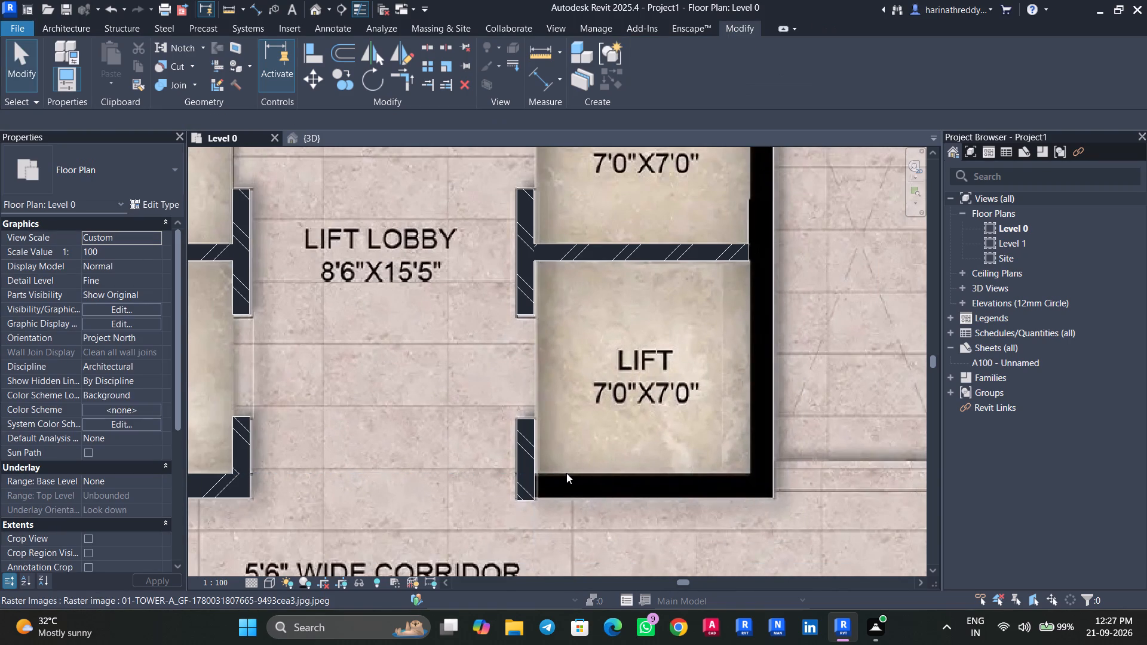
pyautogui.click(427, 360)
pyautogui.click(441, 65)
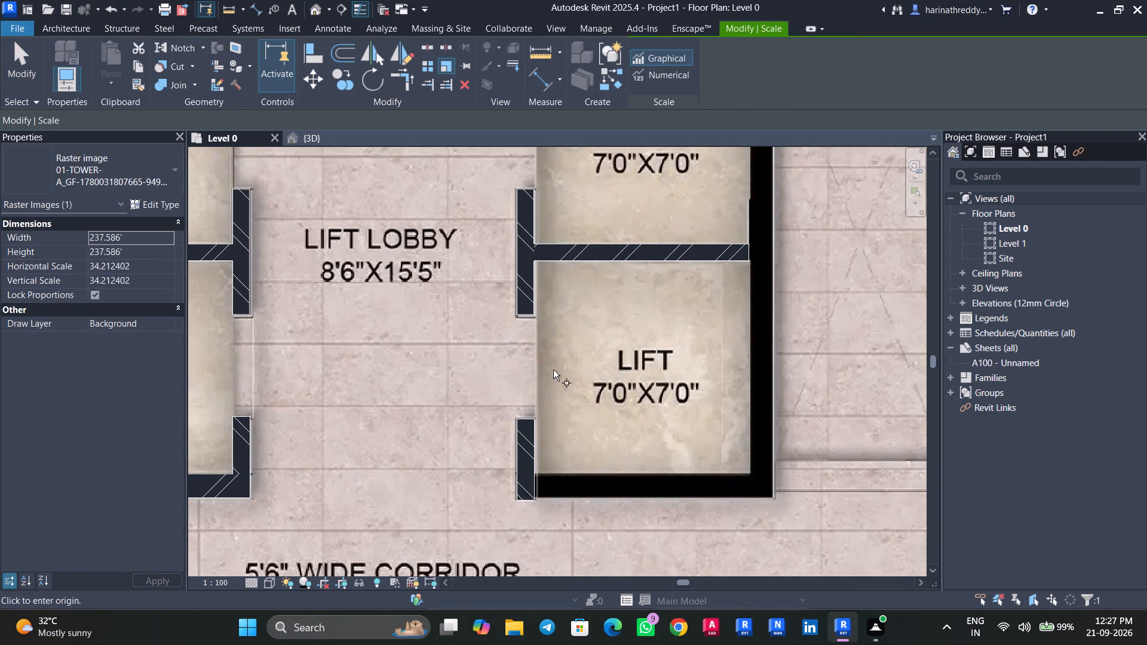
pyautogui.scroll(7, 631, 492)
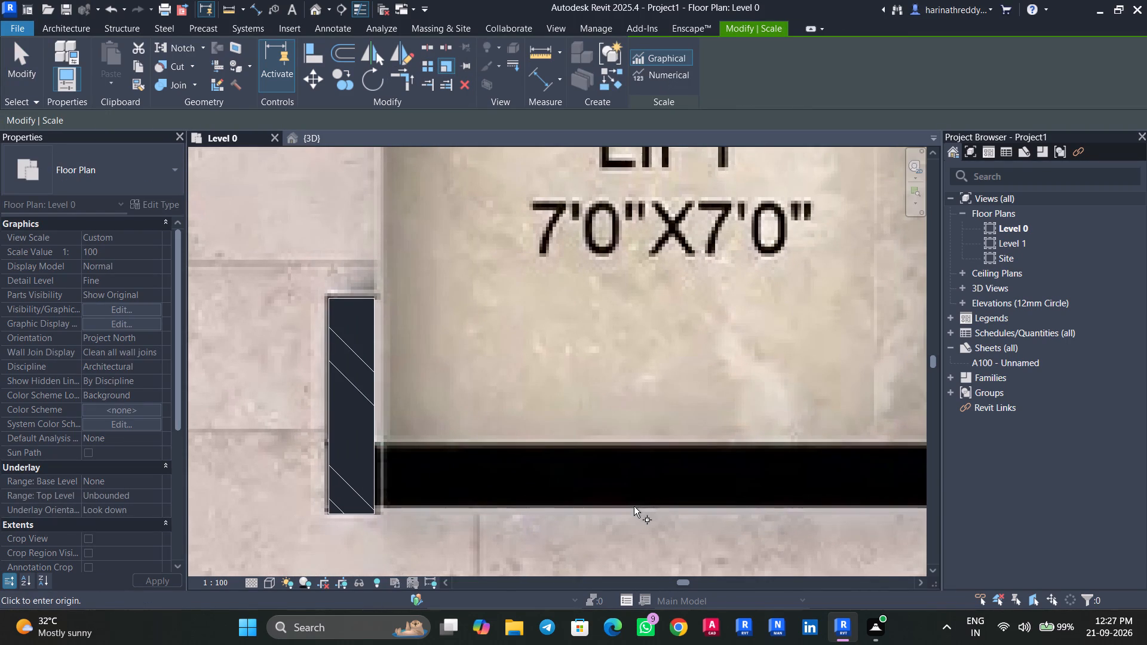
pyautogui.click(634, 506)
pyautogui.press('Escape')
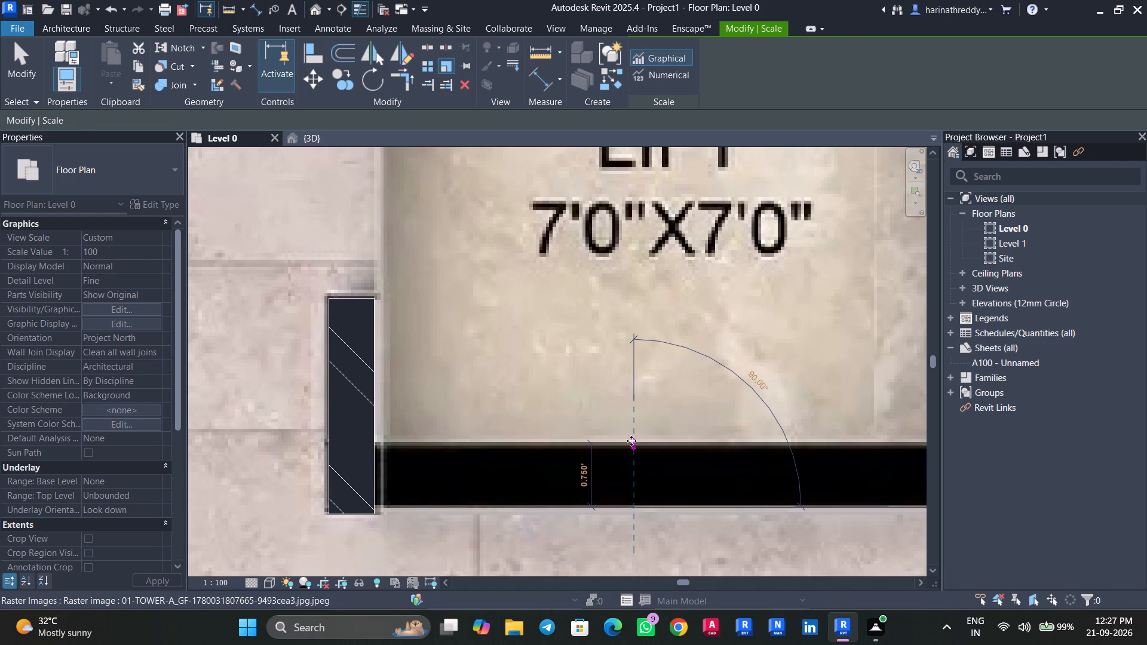
# Draw a W5 wall about 7.5 ft long along the corridor side of the lower-right lift, out to its outer corner.
pyautogui.write('WA')
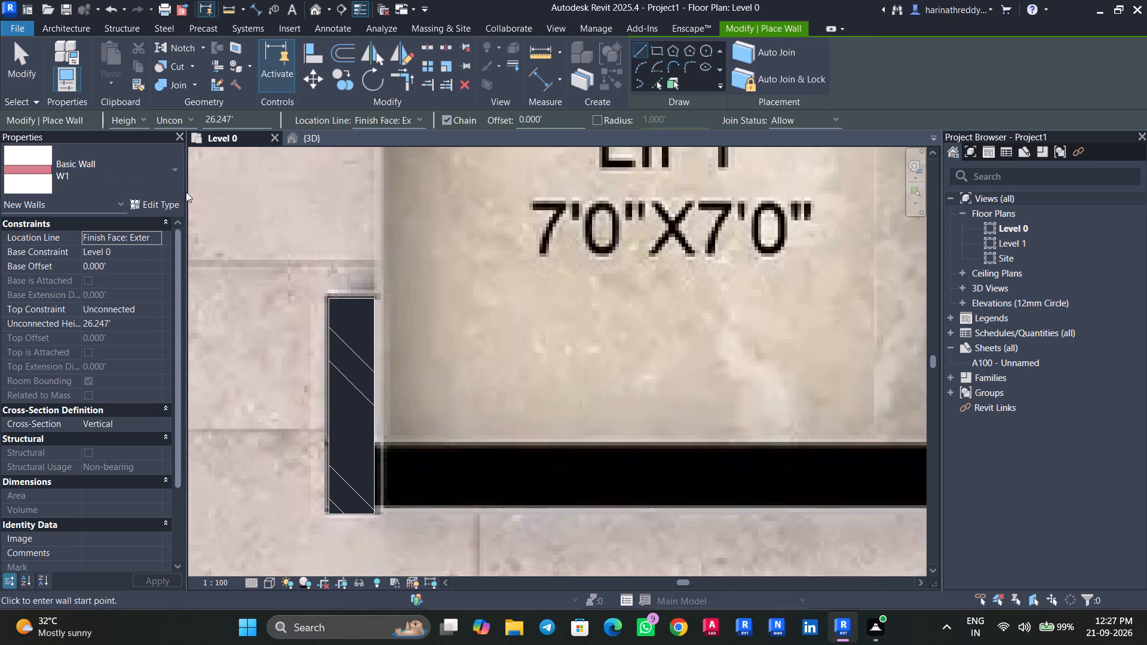
pyautogui.click(162, 180)
pyautogui.click(162, 354)
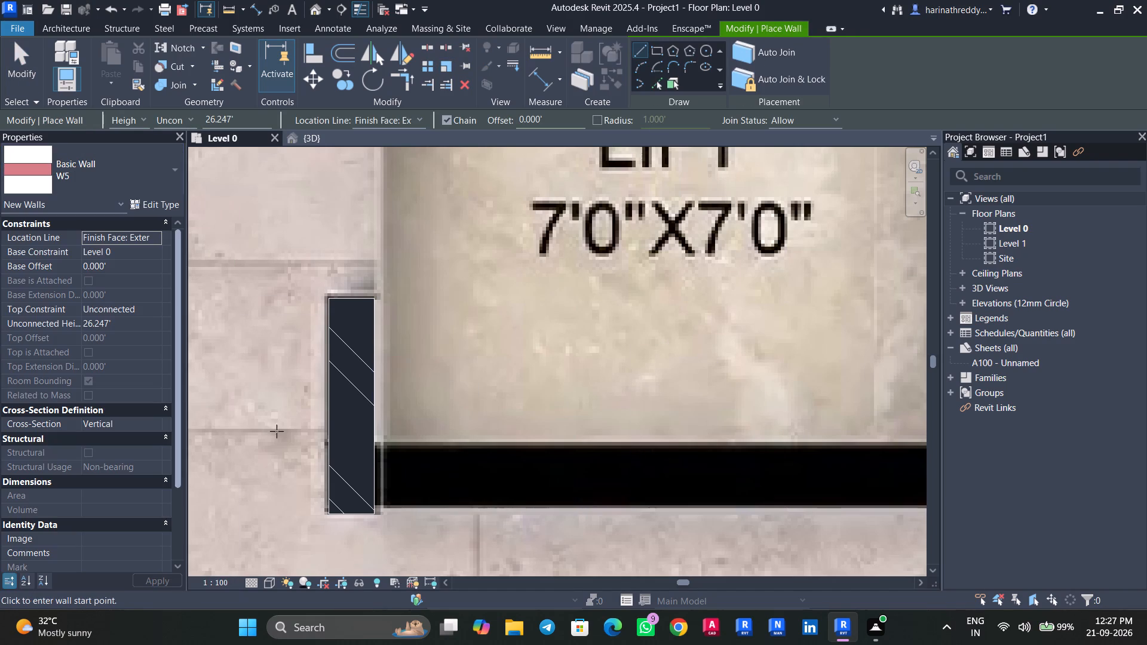
pyautogui.click(380, 446)
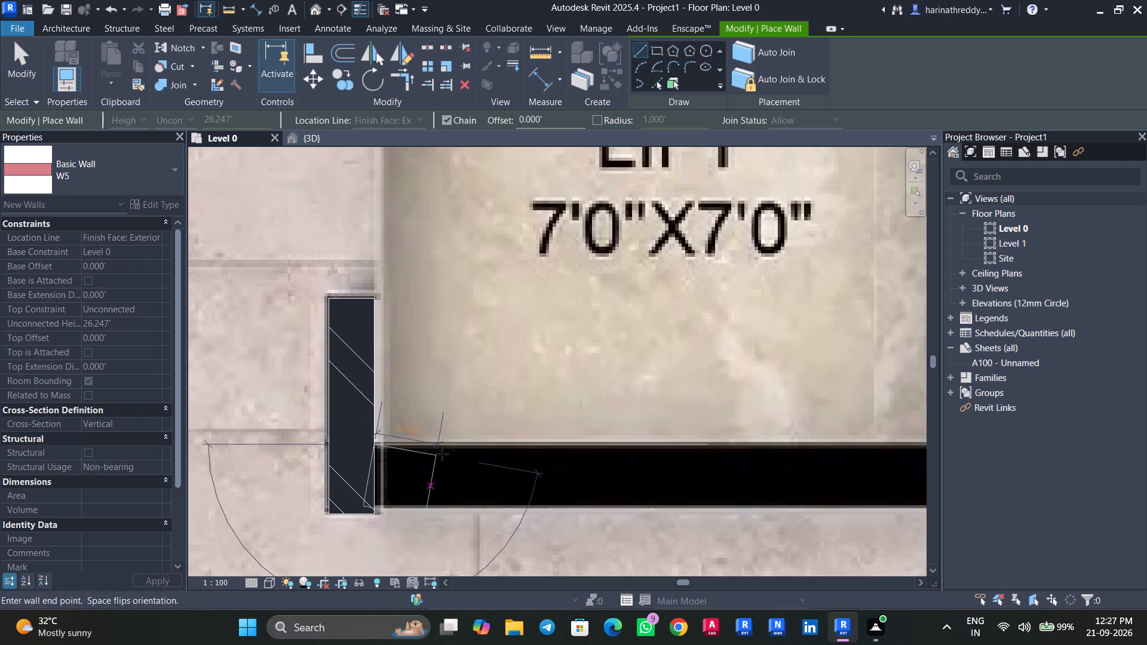
pyautogui.scroll(-4, 500, 446)
pyautogui.moveTo(500, 446); pyautogui.dragTo(266, 422, button='middle')
pyautogui.scroll(-1, 471, 439)
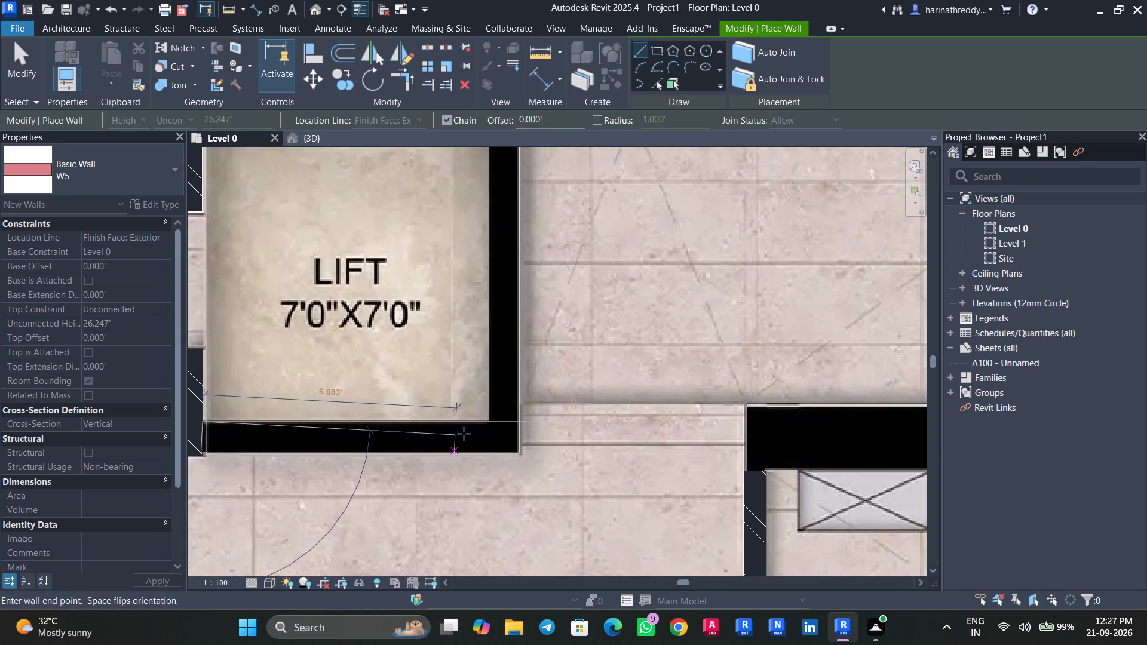
pyautogui.click(518, 420)
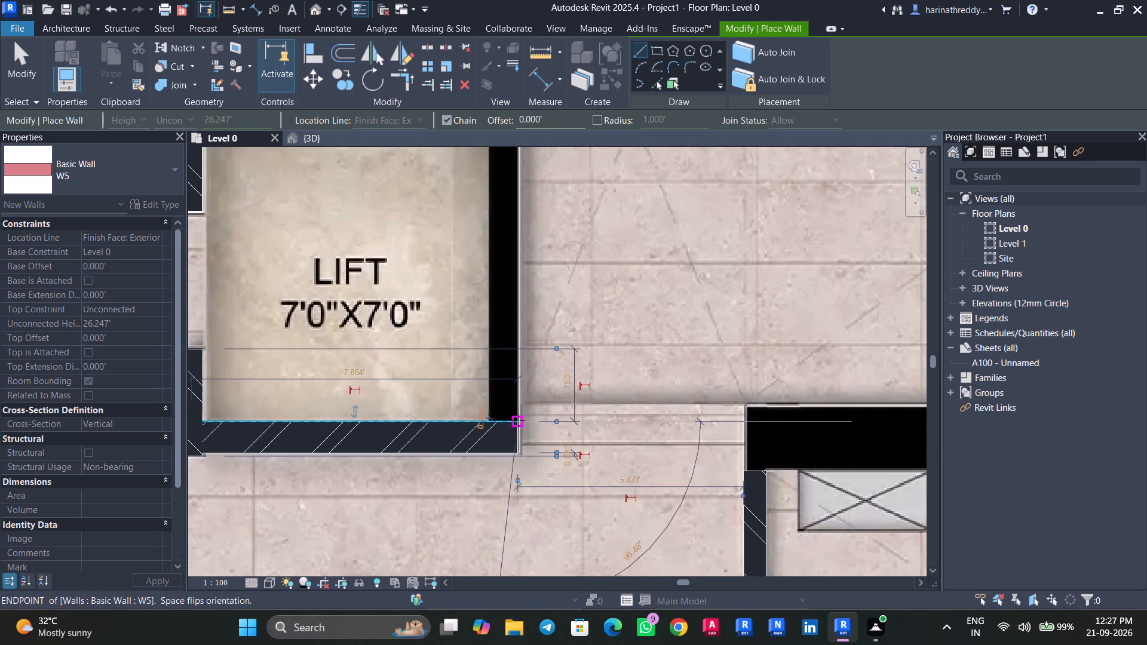
pyautogui.press('Escape')
# Draw a W5 wall along the outer side of both right-hand lifts, from the bottom corner up to the staircase edge, flipped inward.
pyautogui.scroll(-4, 440, 368)
pyautogui.scroll(1, 441, 368)
pyautogui.moveTo(441, 368); pyautogui.dragTo(460, 486, button='middle')
pyautogui.scroll(-1, 441, 368)
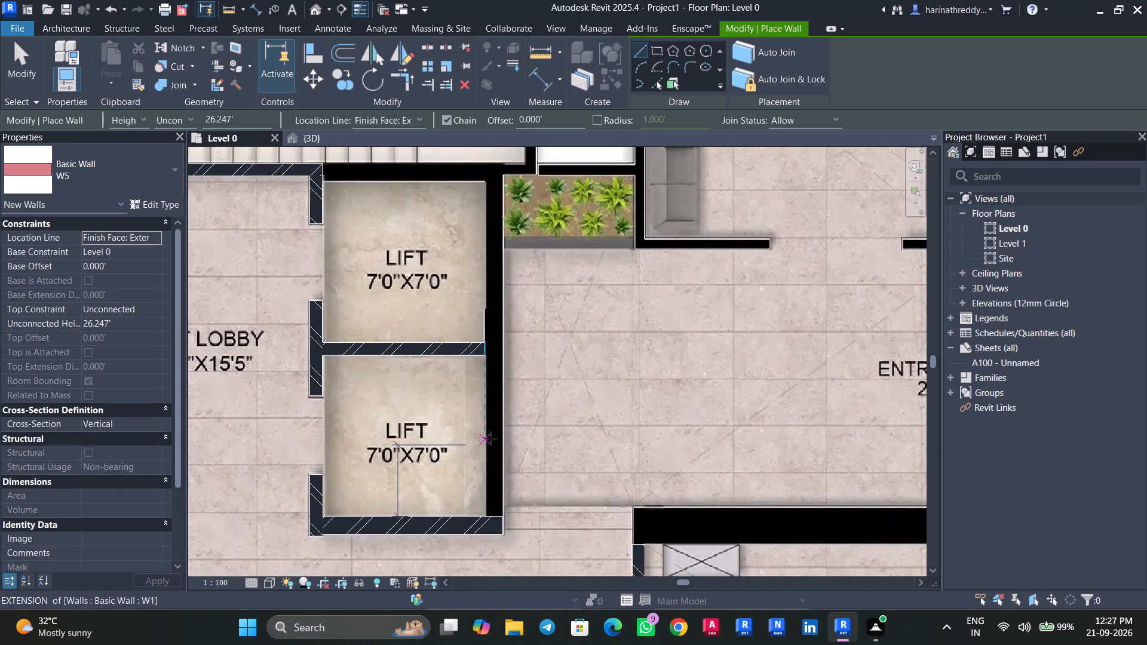
pyautogui.click(505, 516)
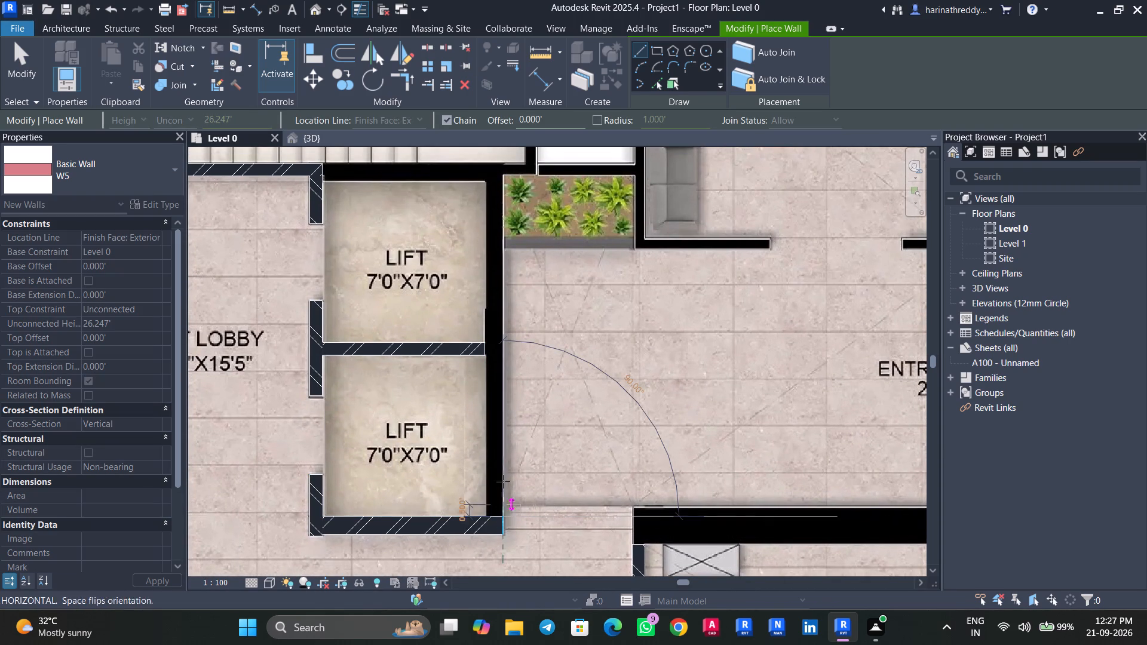
pyautogui.press('space')
pyautogui.scroll(2, 510, 426)
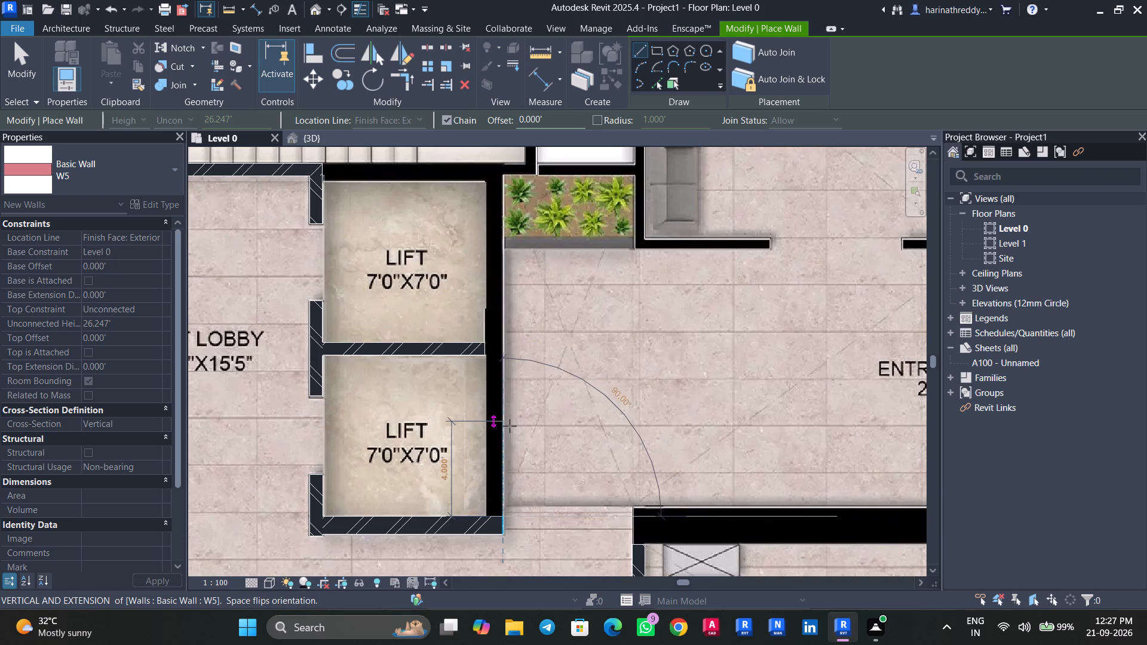
pyautogui.scroll(6, 510, 426)
pyautogui.moveTo(486, 366); pyautogui.dragTo(530, 627, button='middle')
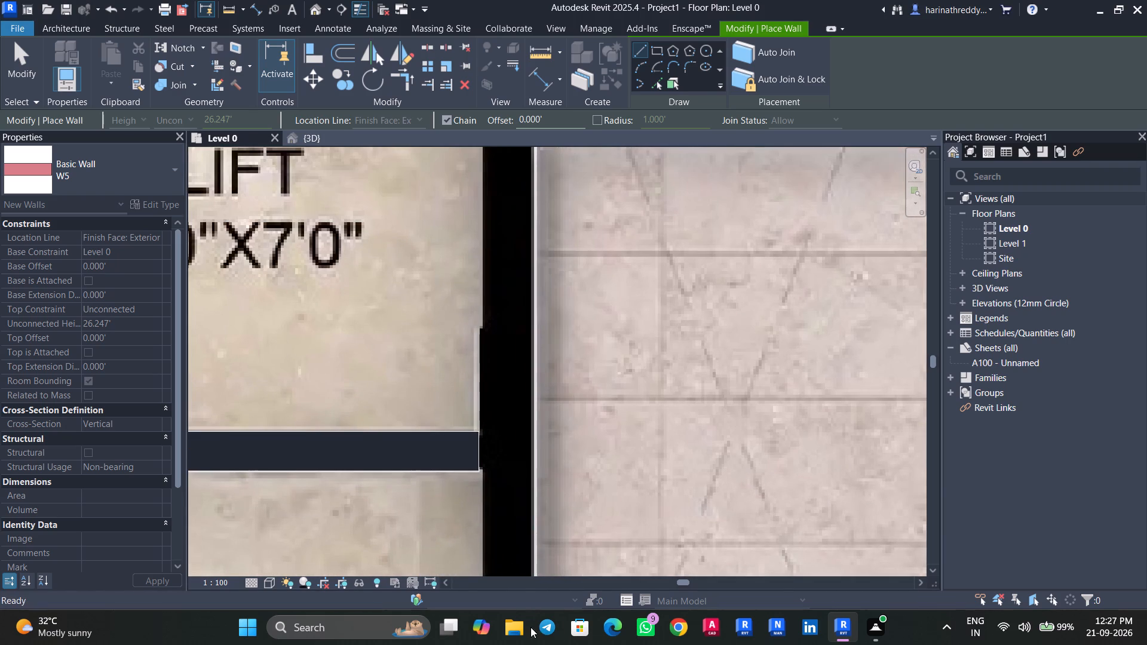
pyautogui.scroll(-2, 527, 395)
pyautogui.moveTo(527, 395); pyautogui.dragTo(541, 547, button='middle')
pyautogui.scroll(-1, 541, 547)
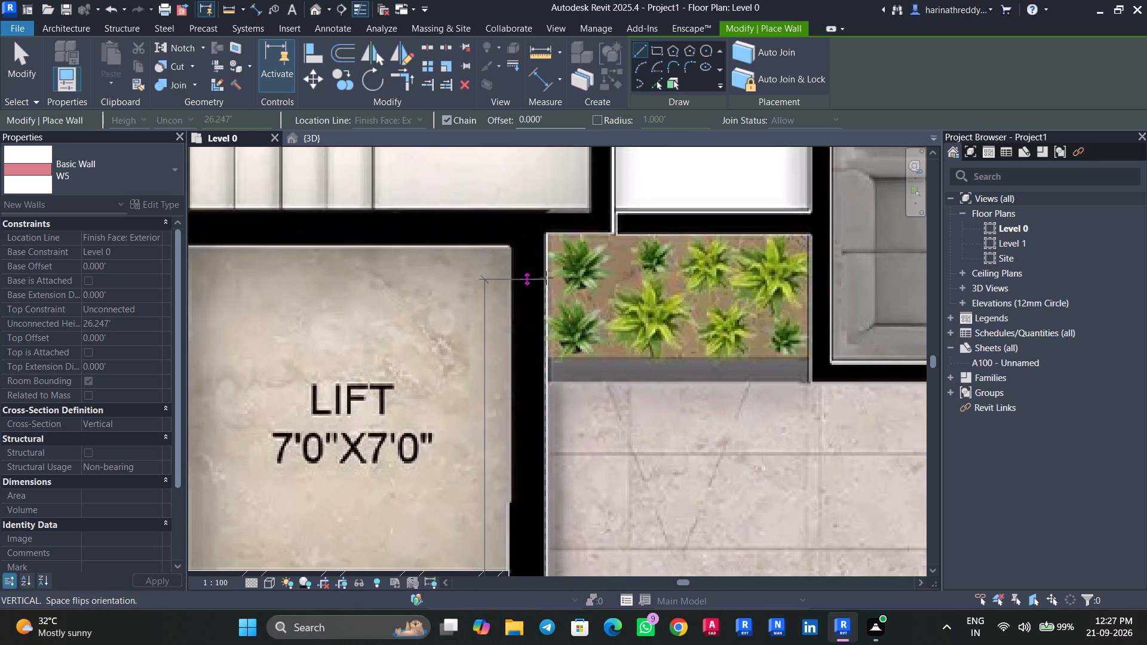
pyautogui.click(547, 208)
pyautogui.press('Escape')
# Draw a W5 wall about 6.8 ft long between the staircase and the upper-right lift, joining the lobby's W1 wall to the outer W5 wall.
pyautogui.moveTo(332, 309); pyautogui.dragTo(381, 330, button='middle')
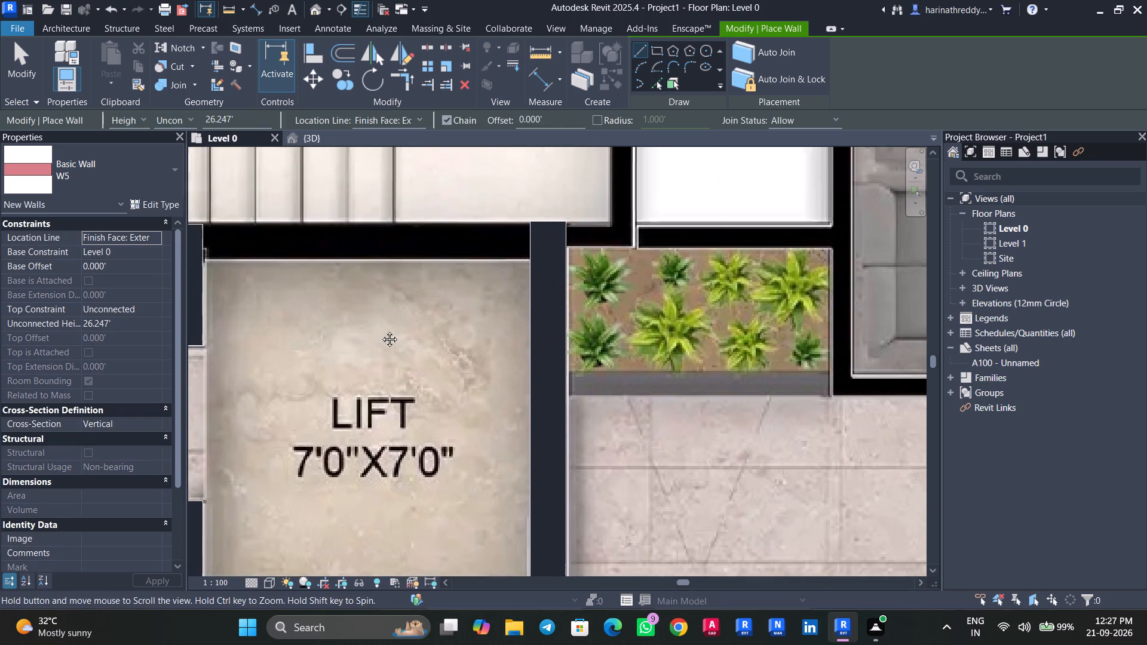
pyautogui.moveTo(381, 330); pyautogui.dragTo(486, 374, button='middle')
pyautogui.scroll(-1, 498, 376)
pyautogui.click(357, 285)
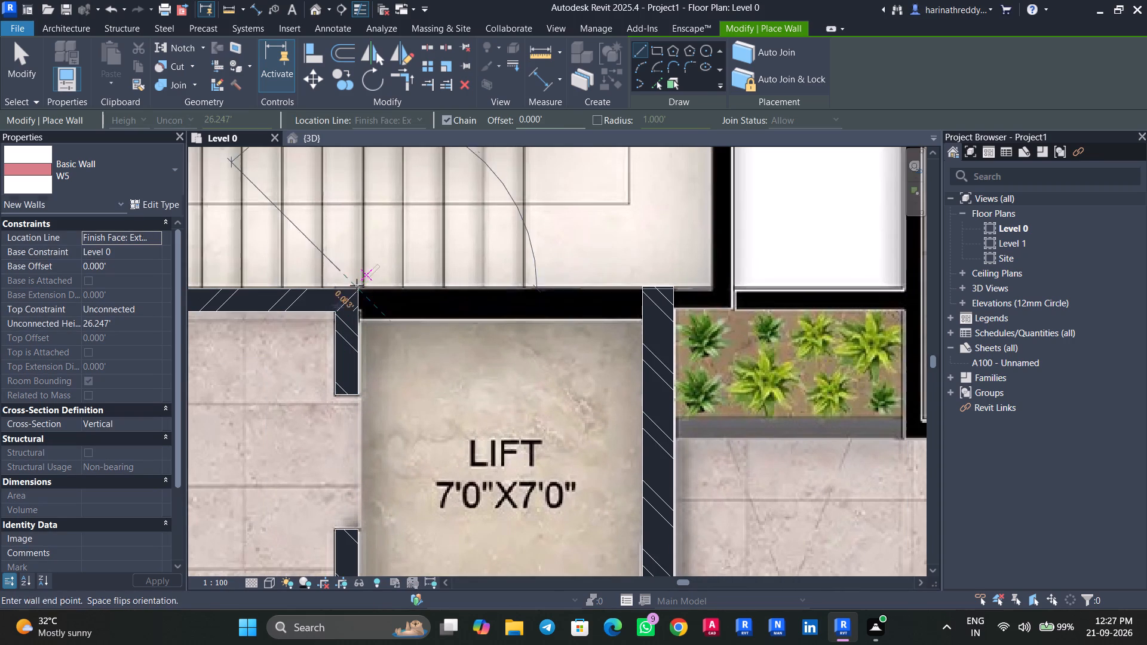
pyautogui.click(641, 281)
pyautogui.press('Escape')
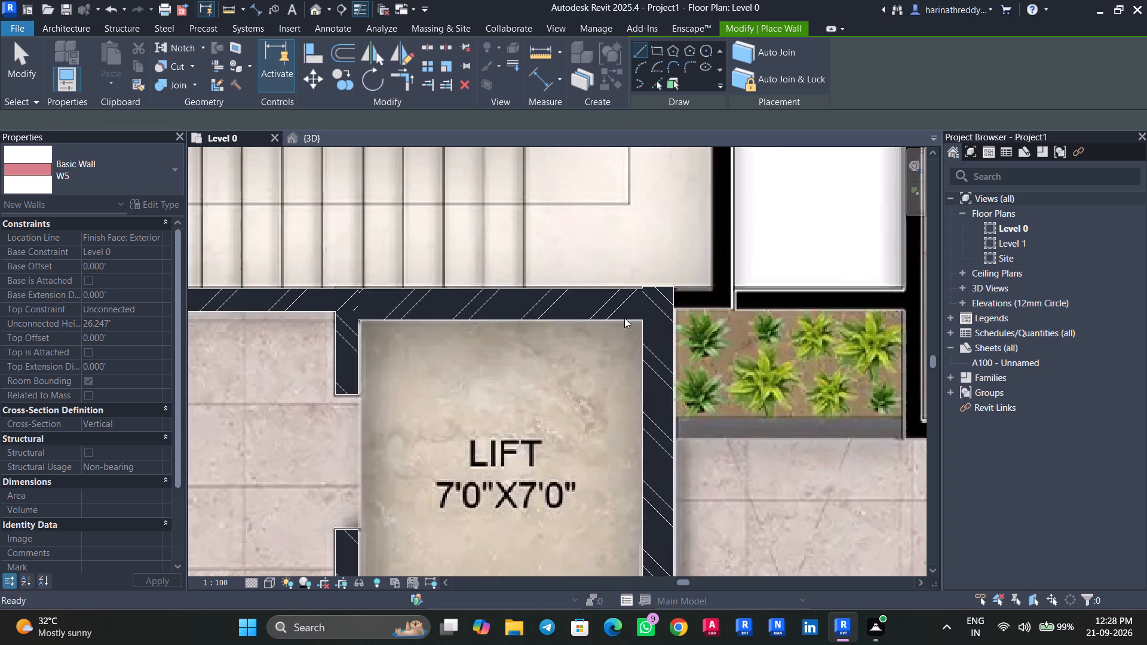
# Draw a W1 wall about 7.4 ft long between the staircase flights, from the FHR/PHE shaft wall to the stair break line.
pyautogui.scroll(-5, 624, 356)
pyautogui.moveTo(619, 364); pyautogui.dragTo(519, 457, button='middle')
pyautogui.scroll(-1, 517, 460)
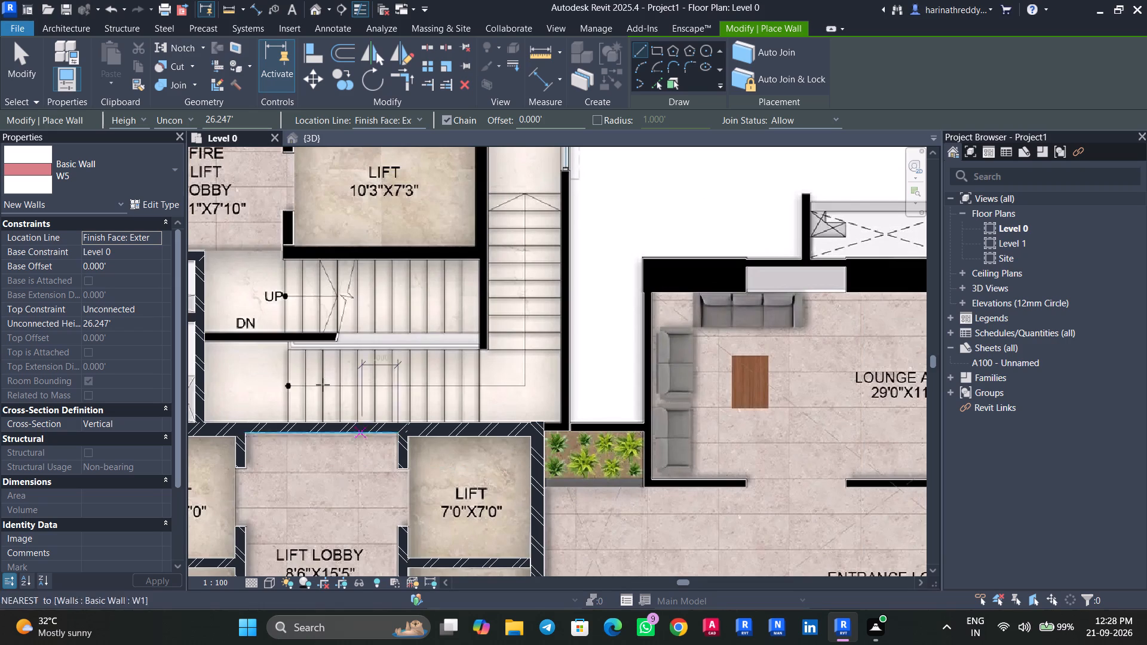
pyautogui.click(137, 172)
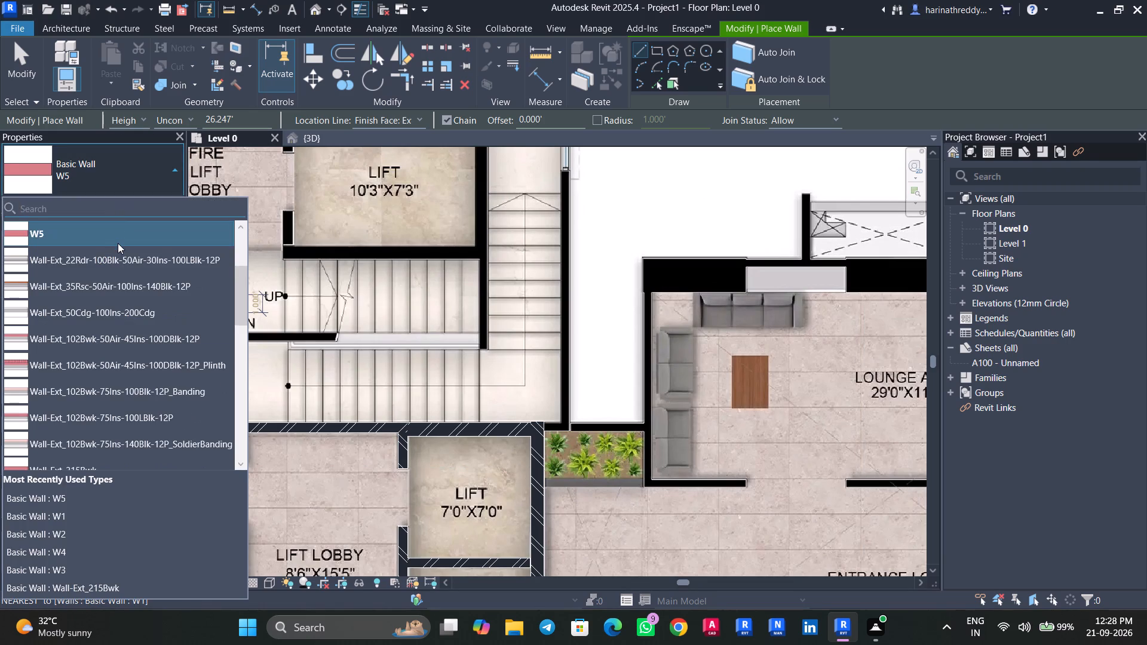
pyautogui.scroll(5, 118, 243)
pyautogui.click(114, 248)
pyautogui.scroll(5, 246, 304)
pyautogui.moveTo(246, 304); pyautogui.dragTo(402, 300, button='middle')
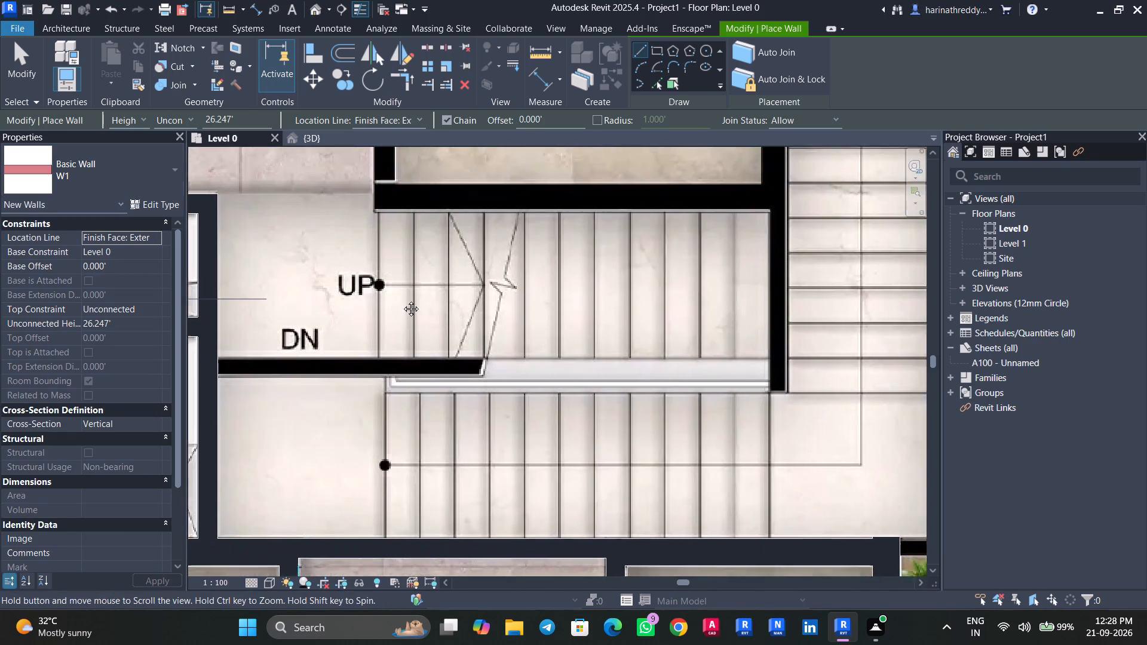
pyautogui.moveTo(402, 300); pyautogui.dragTo(573, 303, button='middle')
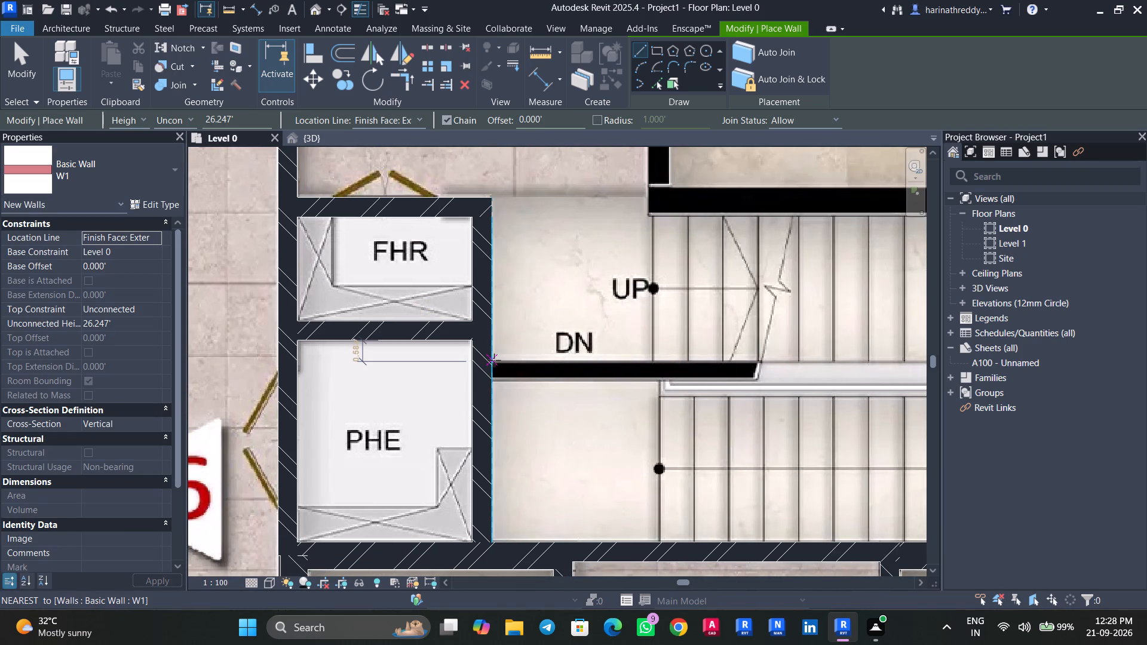
pyautogui.scroll(6, 493, 360)
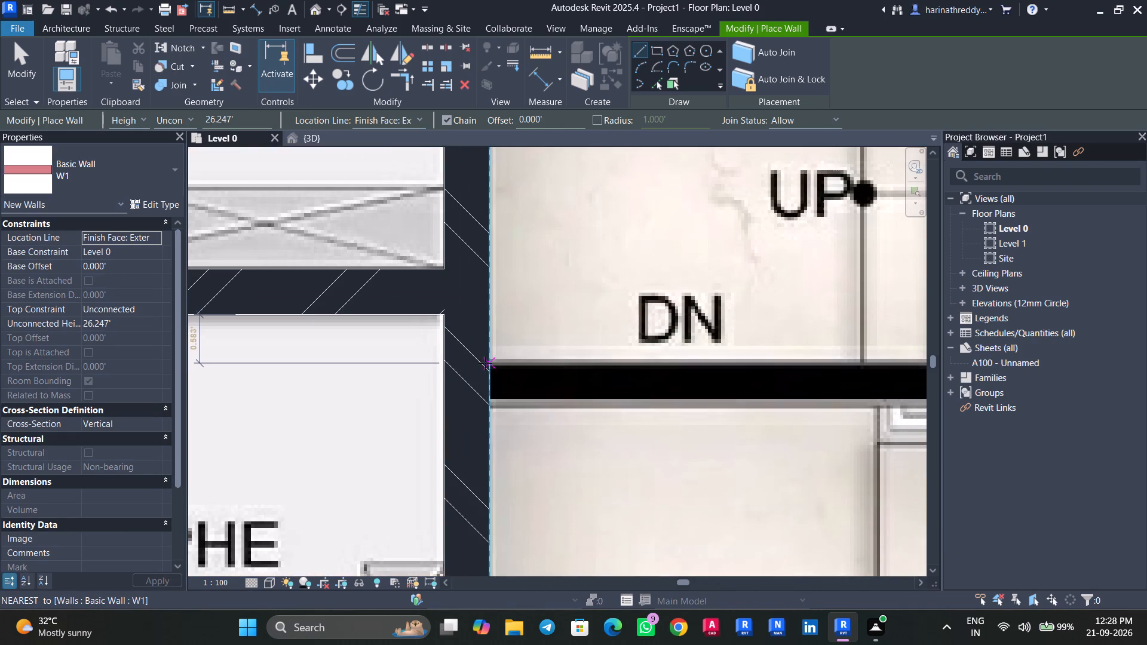
pyautogui.click(490, 361)
pyautogui.scroll(-5, 579, 367)
pyautogui.moveTo(580, 367); pyautogui.dragTo(579, 367, button='middle')
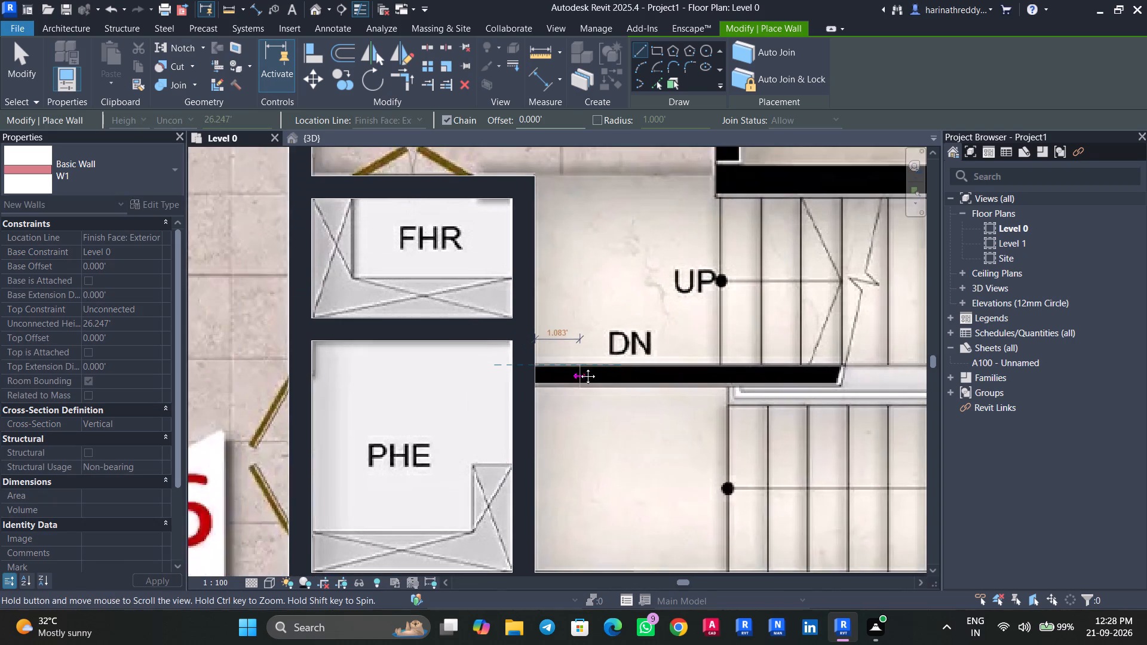
pyautogui.moveTo(579, 367); pyautogui.dragTo(457, 370, button='middle')
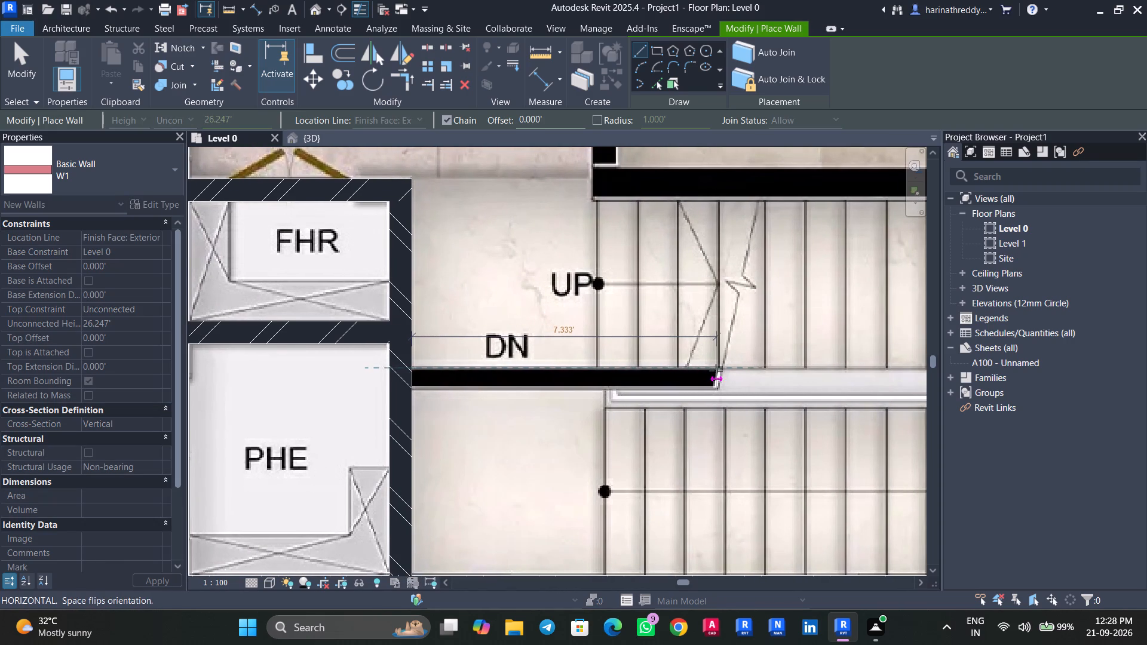
pyautogui.scroll(6, 719, 371)
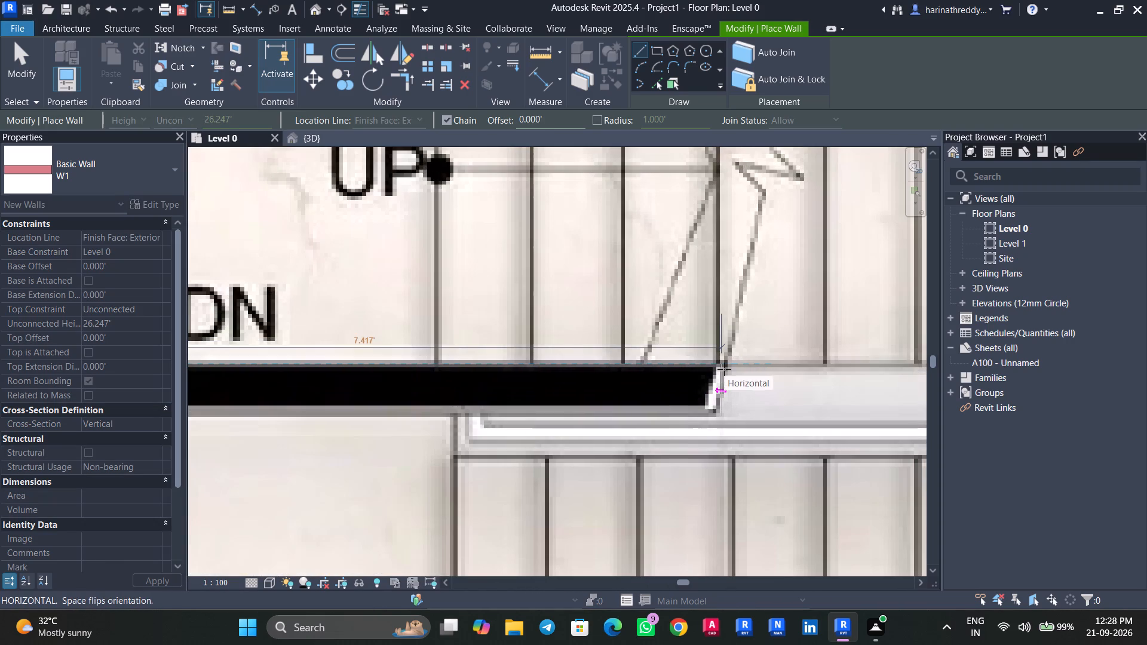
pyautogui.click(725, 368)
pyautogui.press('Escape')
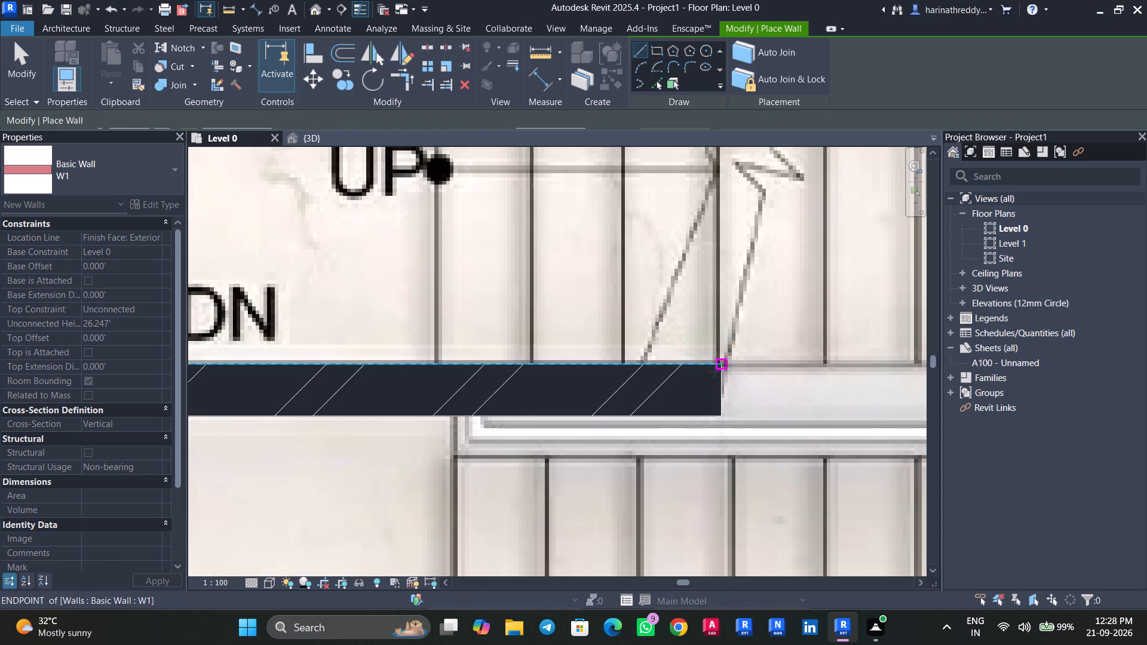
pyautogui.scroll(-7, 706, 373)
pyautogui.scroll(1, 674, 382)
pyautogui.scroll(-2, 674, 382)
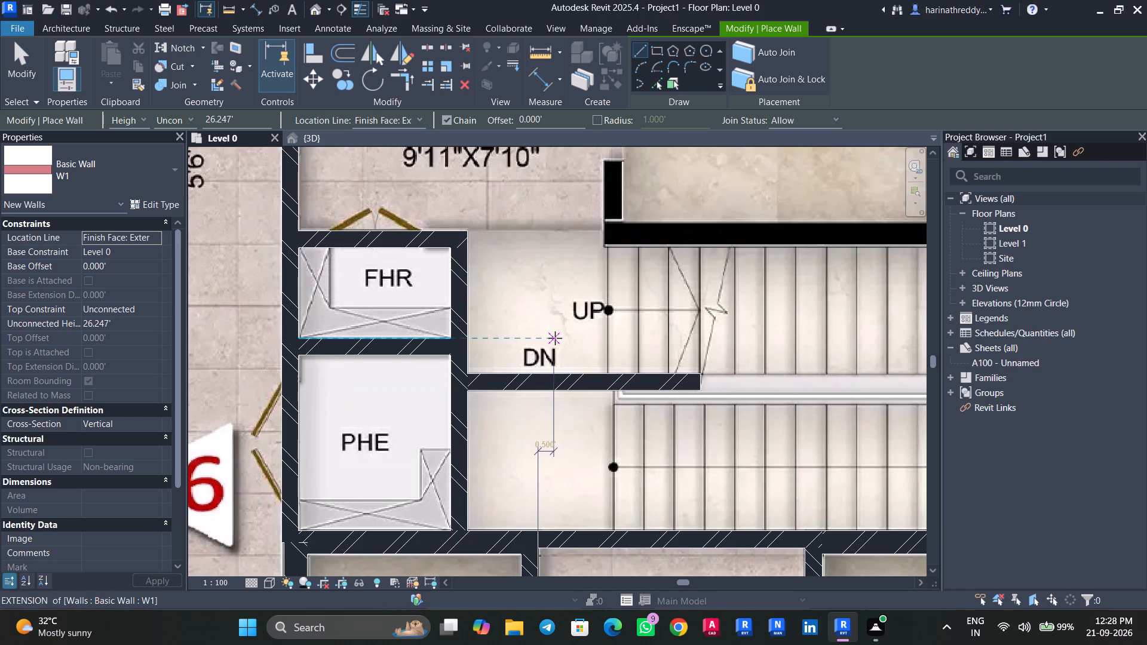
pyautogui.press('Escape')
# Look over the traced walls around the lifts, corridors and flats on the Level 0 plan and in the 3D view.
pyautogui.scroll(-5, 565, 331)
pyautogui.moveTo(565, 331); pyautogui.dragTo(502, 351, button='middle')
pyautogui.scroll(-1, 502, 351)
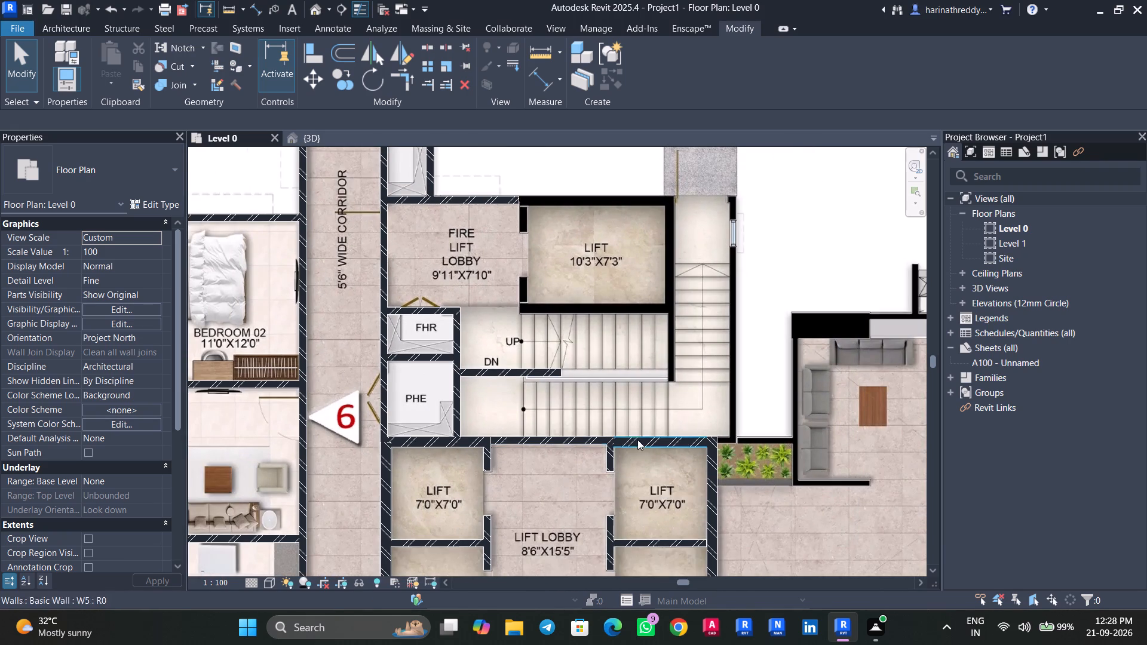
pyautogui.moveTo(619, 311); pyautogui.dragTo(538, 406, button='middle')
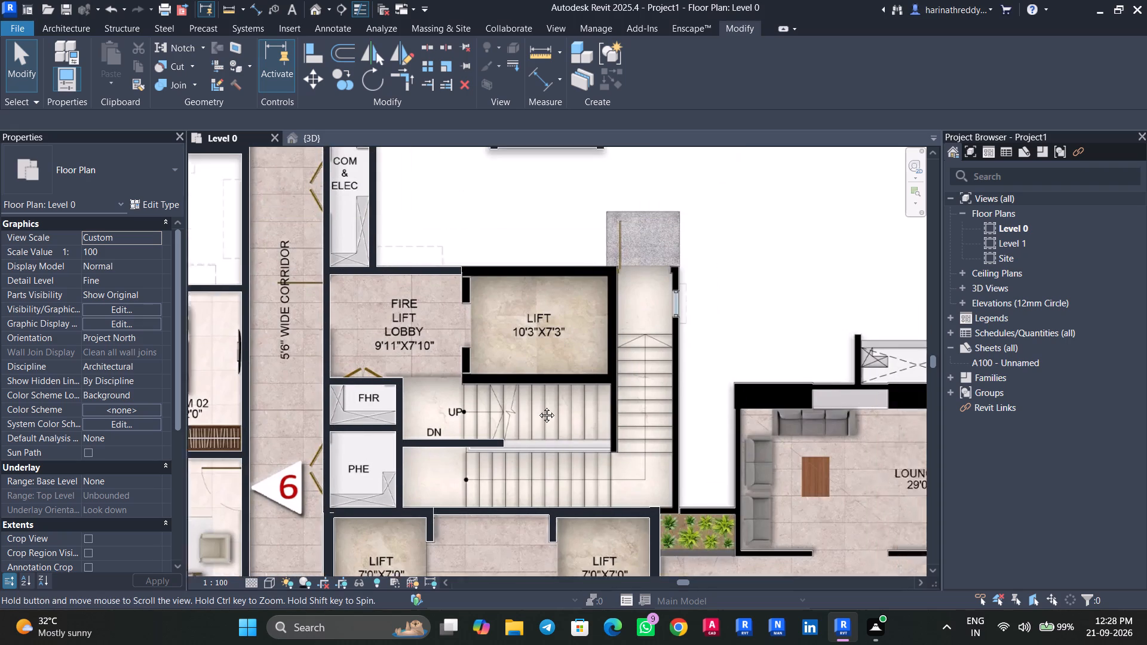
pyautogui.moveTo(538, 406); pyautogui.dragTo(519, 427, button='middle')
pyautogui.scroll(-1, 517, 427)
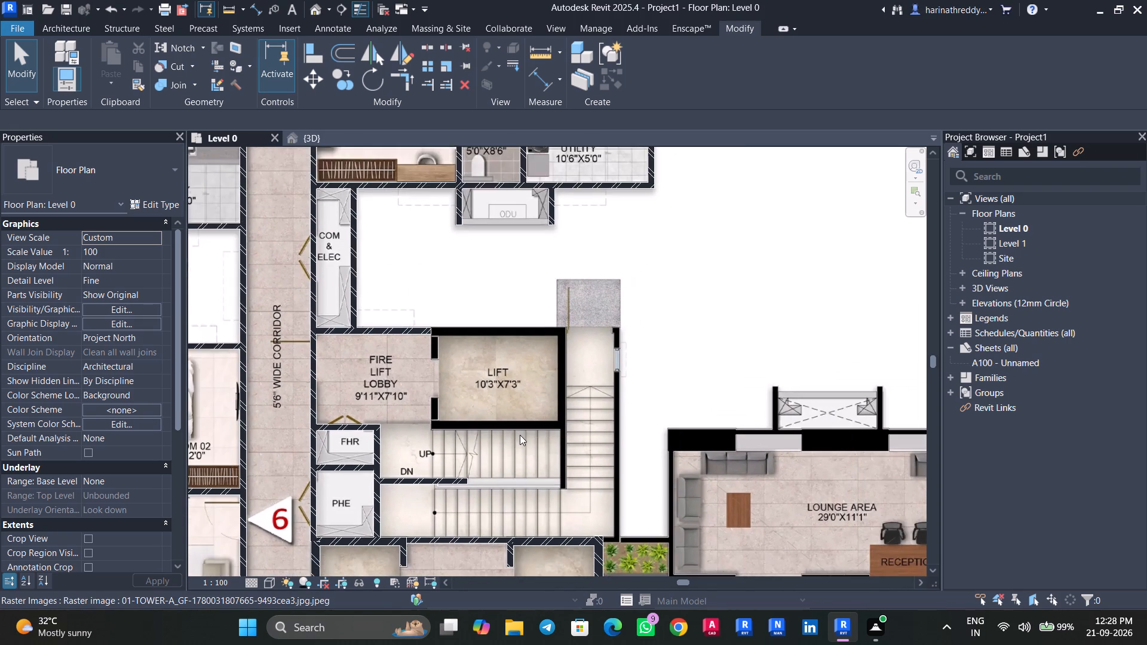
pyautogui.moveTo(520, 435); pyautogui.dragTo(382, 203, button='middle')
pyautogui.scroll(-5, 357, 280)
pyautogui.moveTo(359, 284); pyautogui.dragTo(360, 274, button='middle')
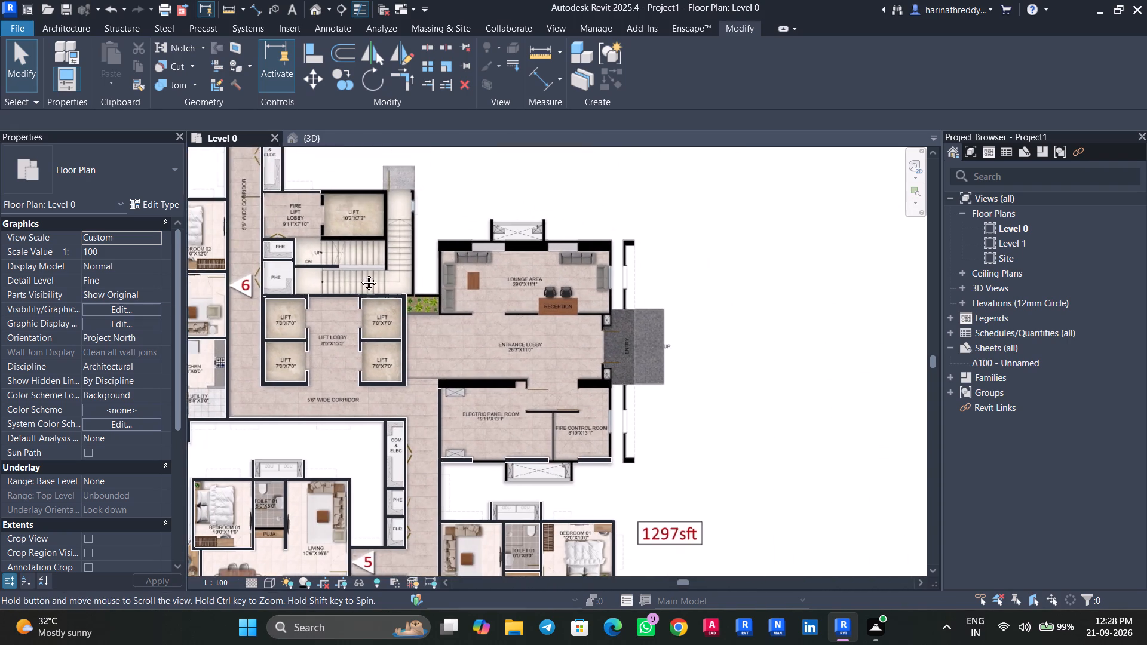
pyautogui.moveTo(360, 274); pyautogui.dragTo(445, 185, button='middle')
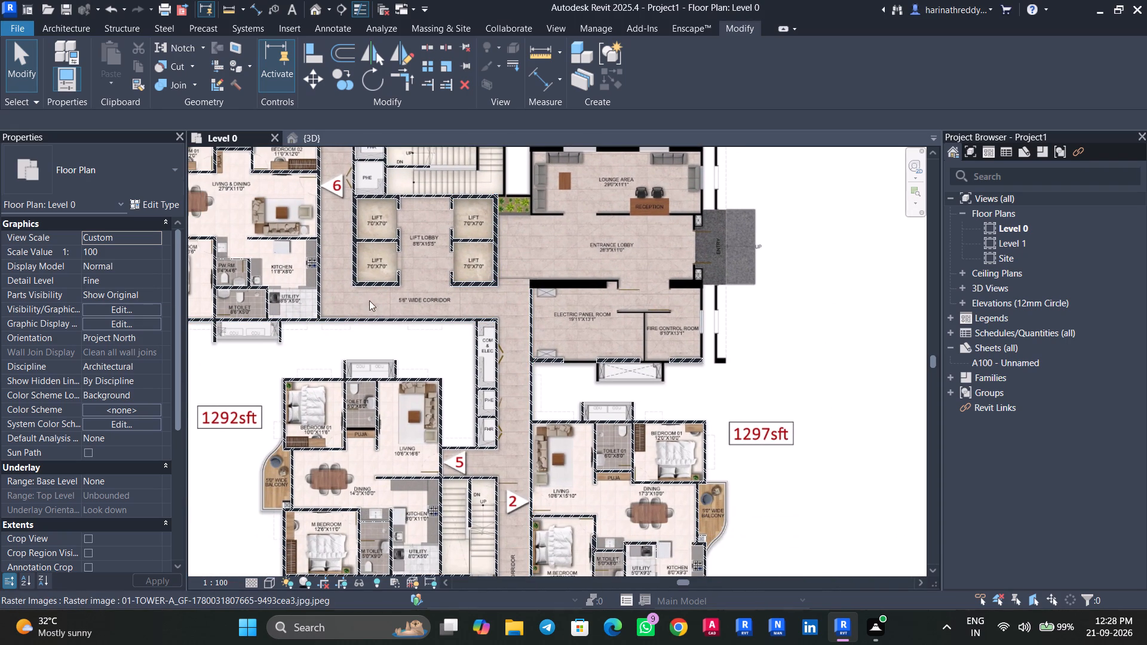
pyautogui.moveTo(358, 289); pyautogui.dragTo(480, 270, button='middle')
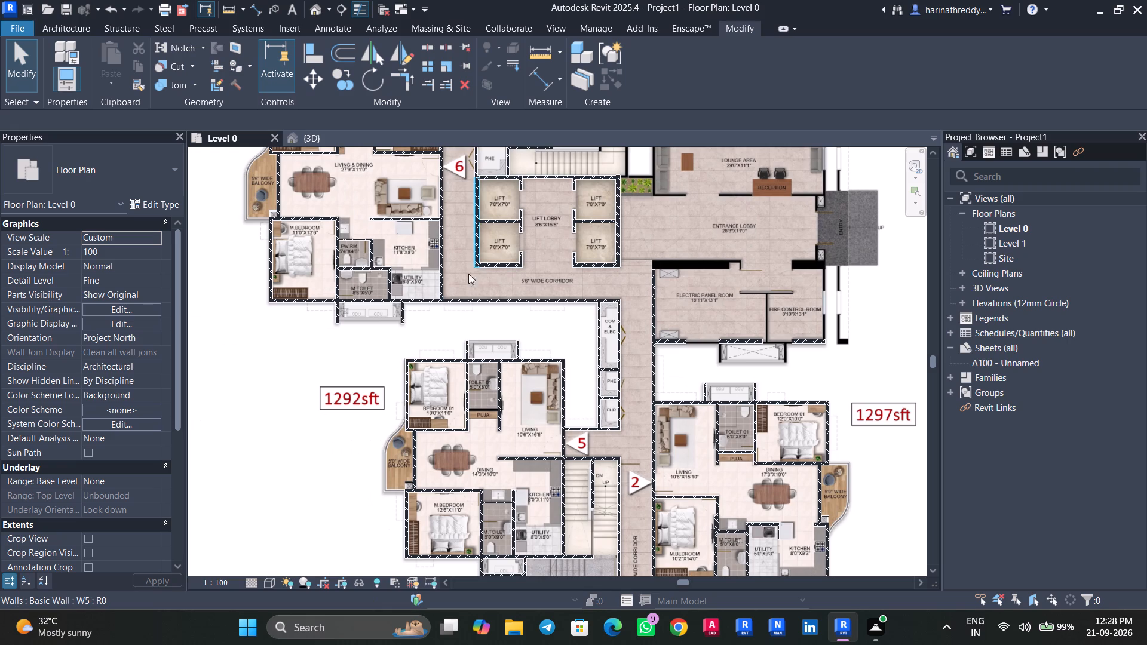
pyautogui.click(317, 139)
pyautogui.scroll(-10, 410, 241)
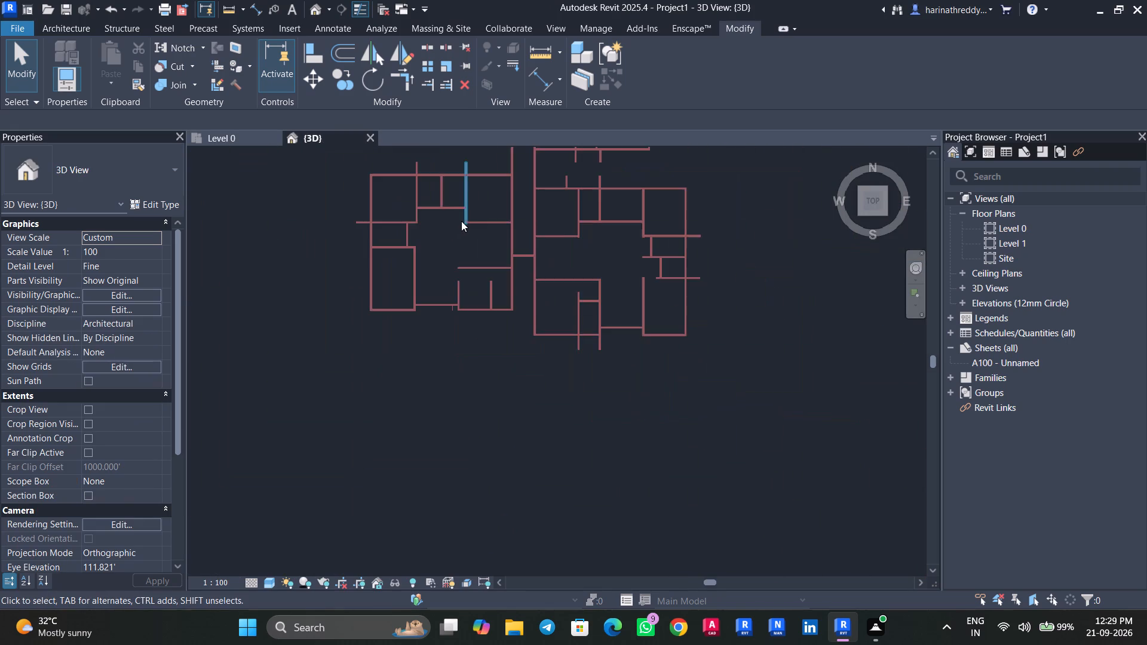
pyautogui.scroll(-4, 479, 220)
pyautogui.moveTo(479, 220); pyautogui.dragTo(455, 356, button='middle')
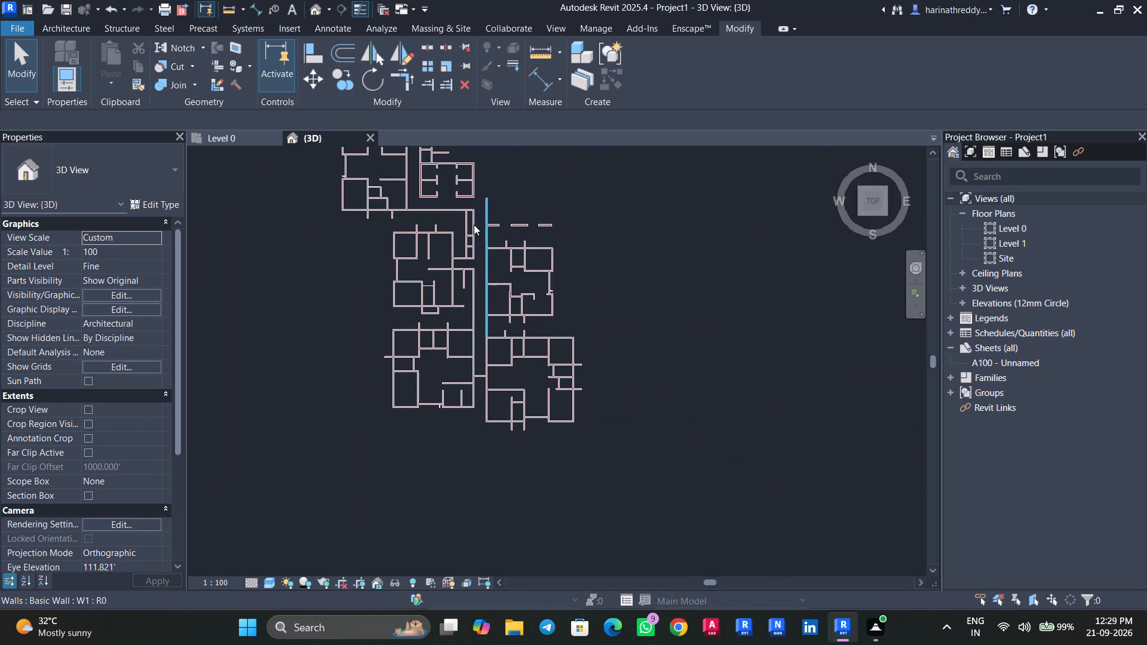
pyautogui.click(234, 136)
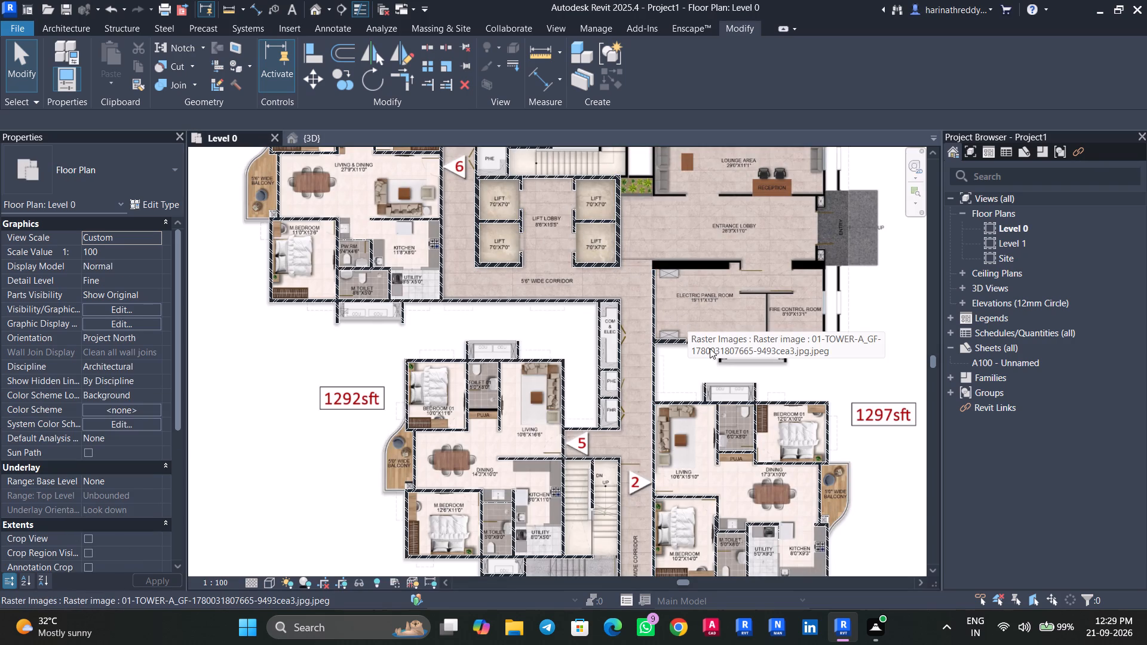
# Check the thickness of the thin wall strip between the two W3 walls below the electric panel room.
pyautogui.scroll(15, 711, 357)
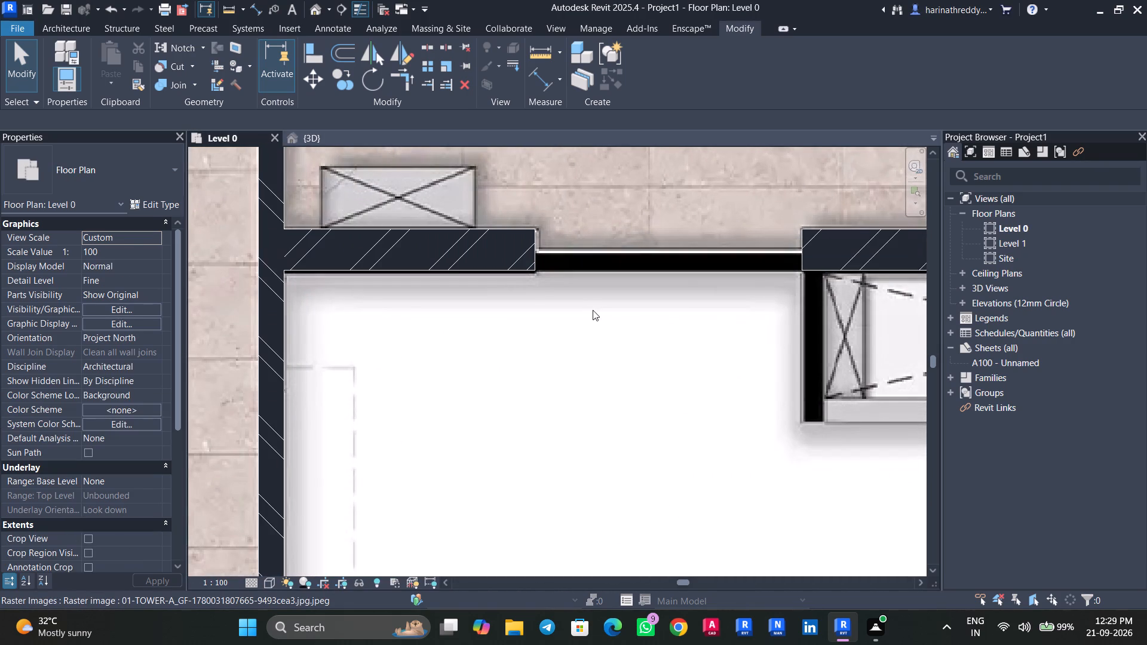
pyautogui.click(590, 320)
pyautogui.click(440, 68)
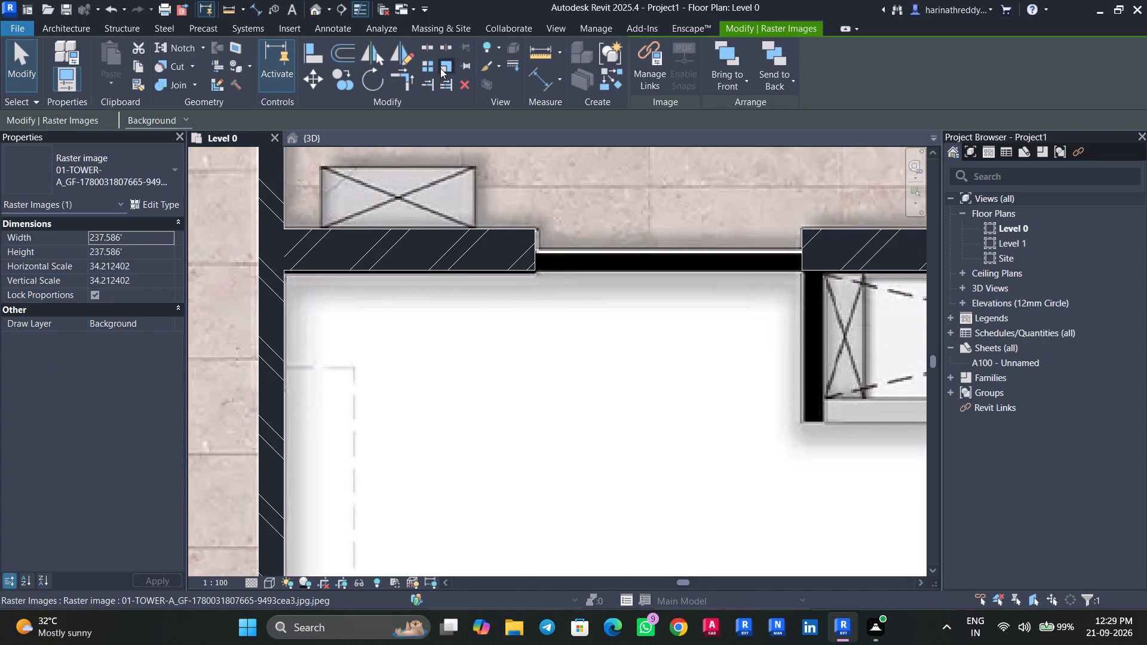
pyautogui.scroll(6, 621, 263)
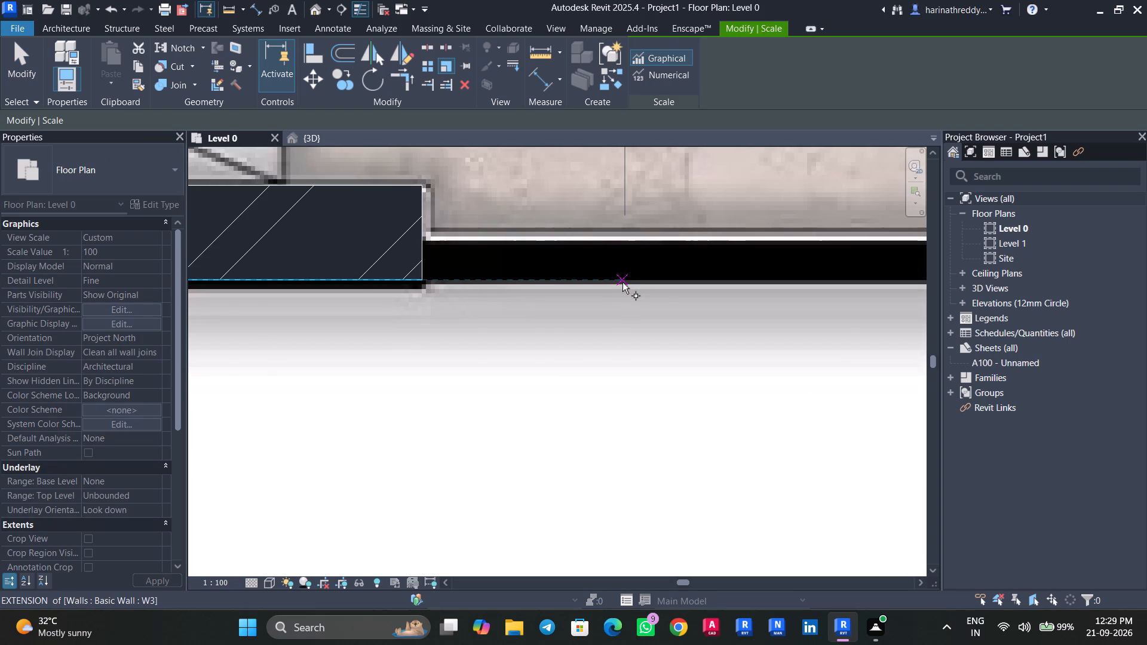
pyautogui.click(622, 284)
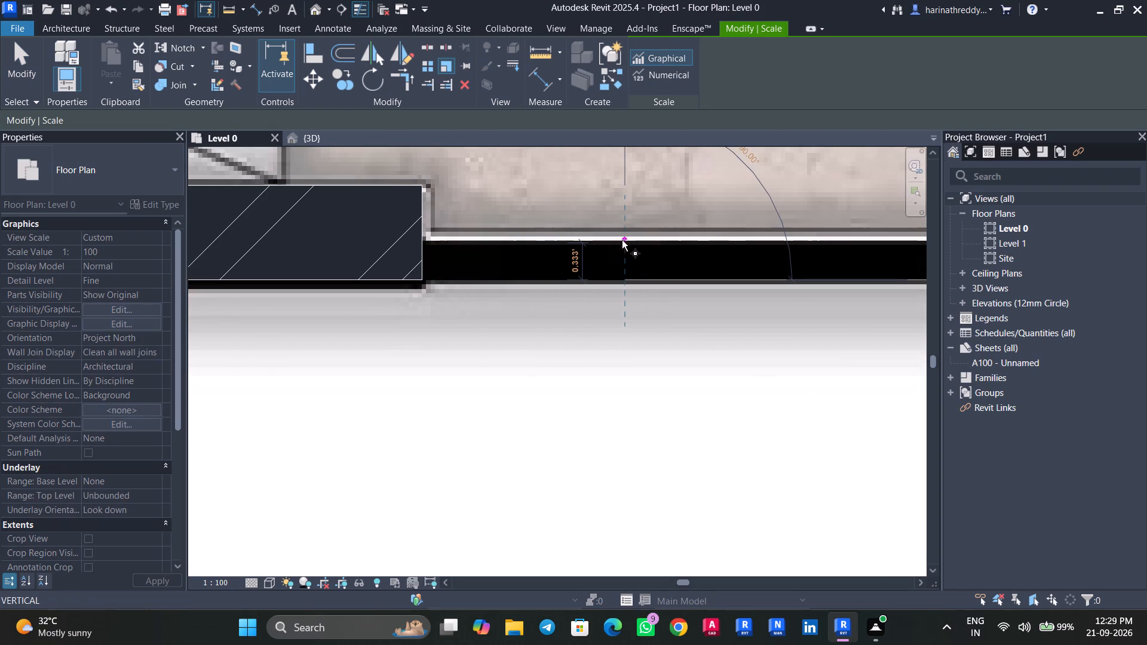
pyautogui.press('Escape')
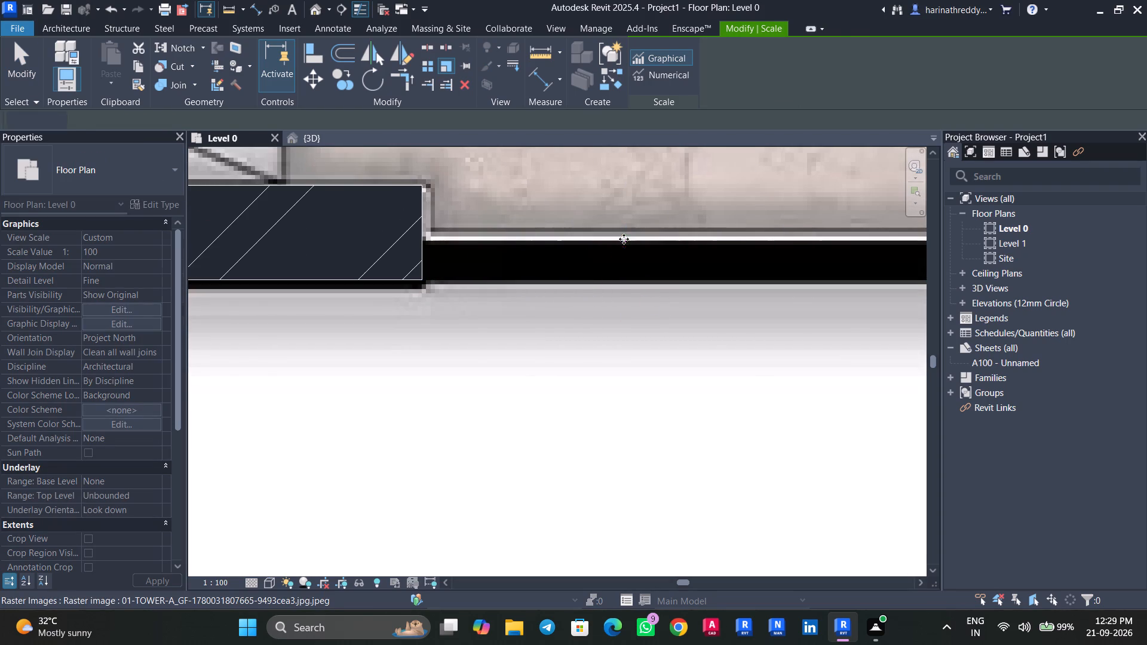
pyautogui.click(410, 231)
pyautogui.press('Escape')
# Nudge the left W3 wall on the electric panel room's lower edge slightly downward to match the plan image.
pyautogui.click(404, 236)
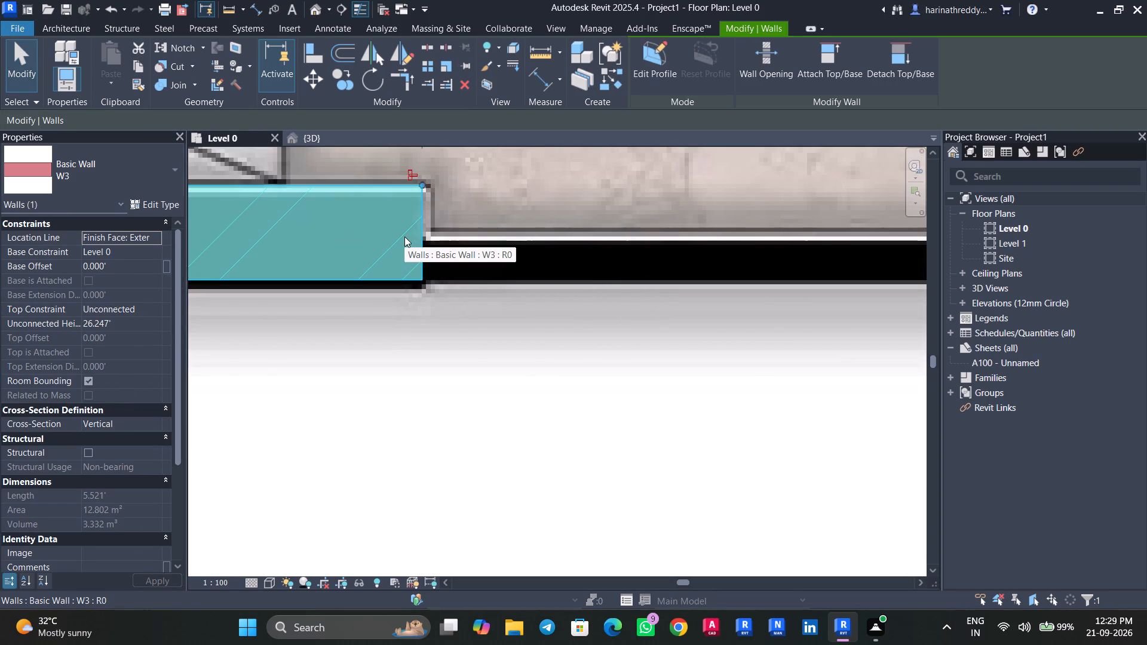
pyautogui.press('Down')
pyautogui.press('Down')
pyautogui.press('Down')
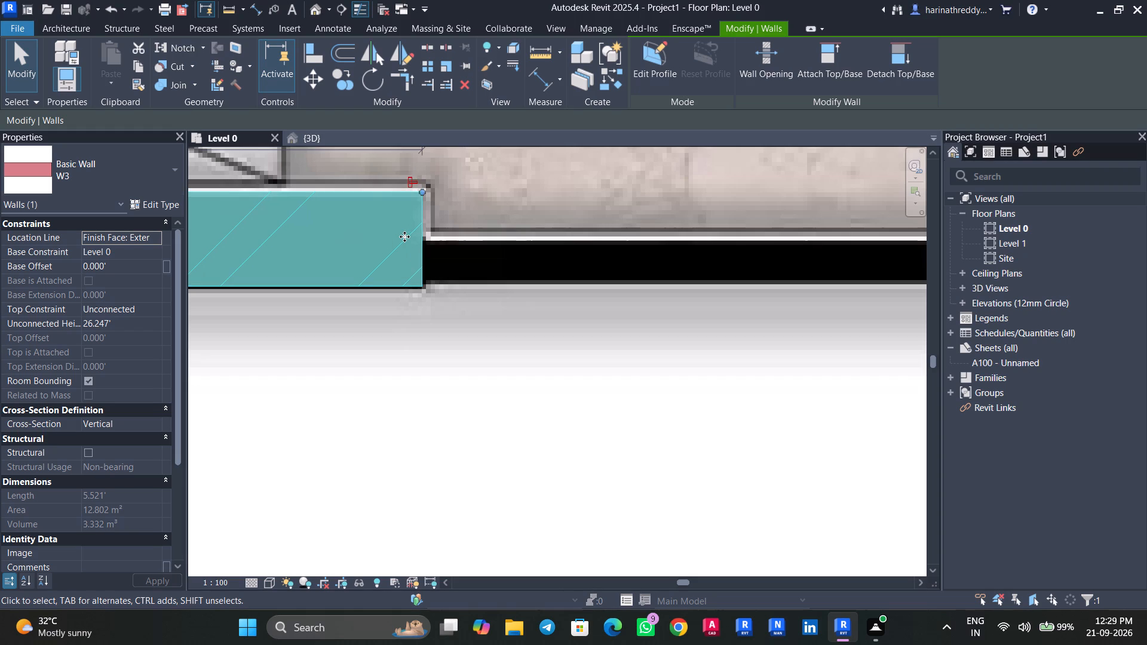
pyautogui.press('Down')
pyautogui.press('Escape')
# Check the thickness of the left side wall of the shaft projecting below the electric panel room.
pyautogui.scroll(-6, 404, 236)
pyautogui.moveTo(413, 294); pyautogui.dragTo(530, 287, button='middle')
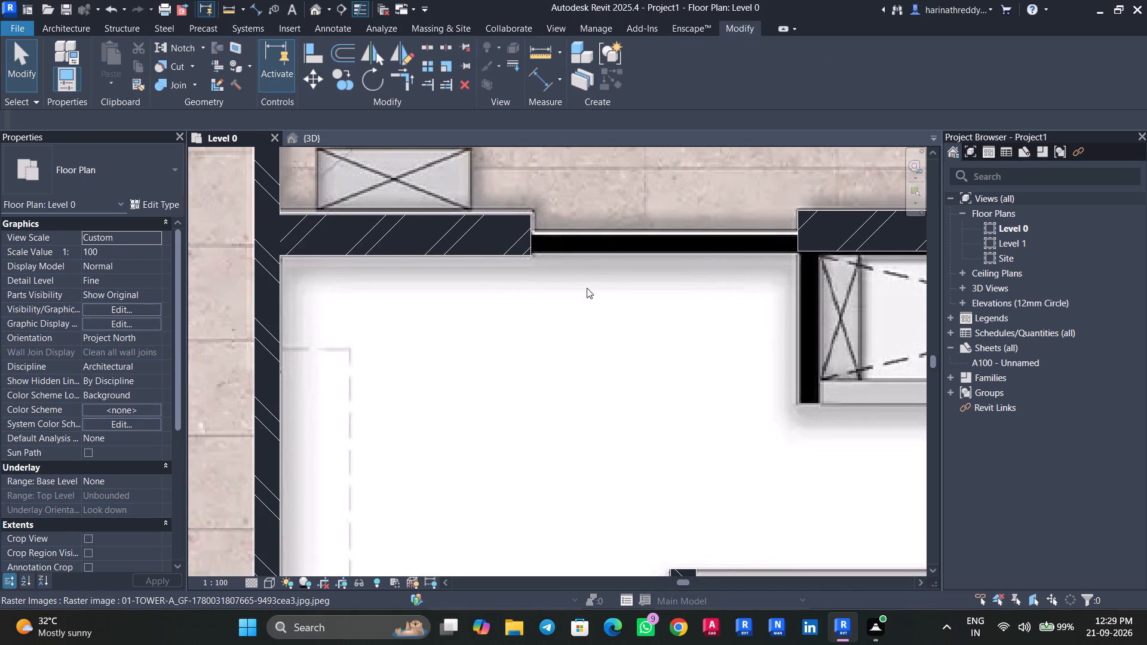
pyautogui.moveTo(637, 280); pyautogui.dragTo(458, 330, button='middle')
pyautogui.press('Escape')
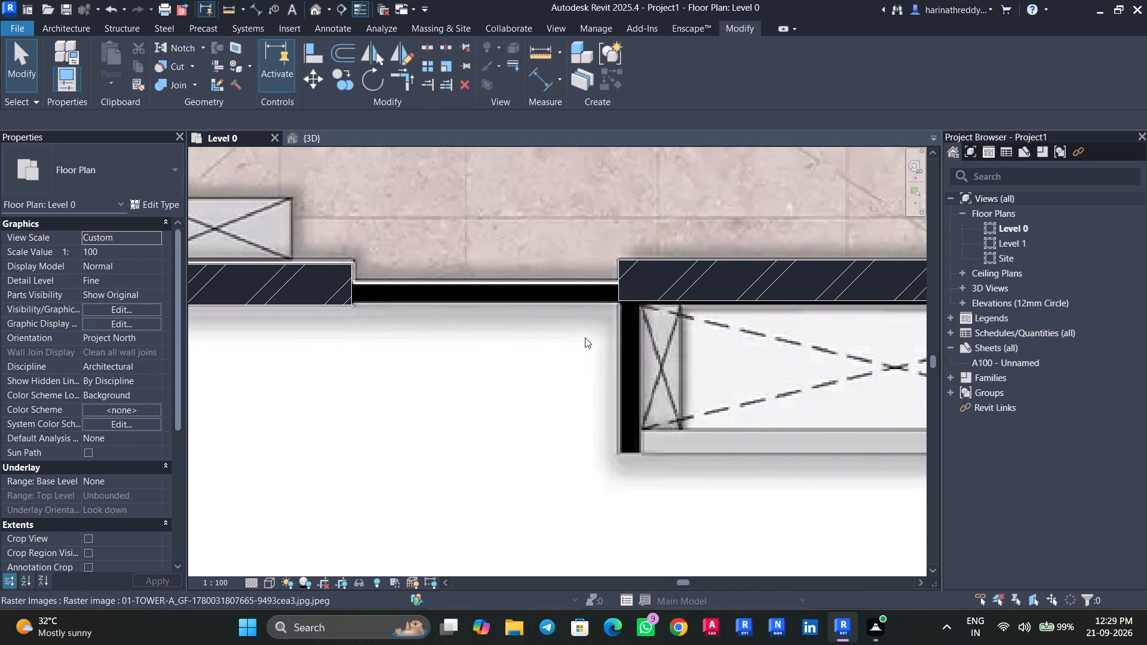
pyautogui.click(583, 341)
pyautogui.click(443, 69)
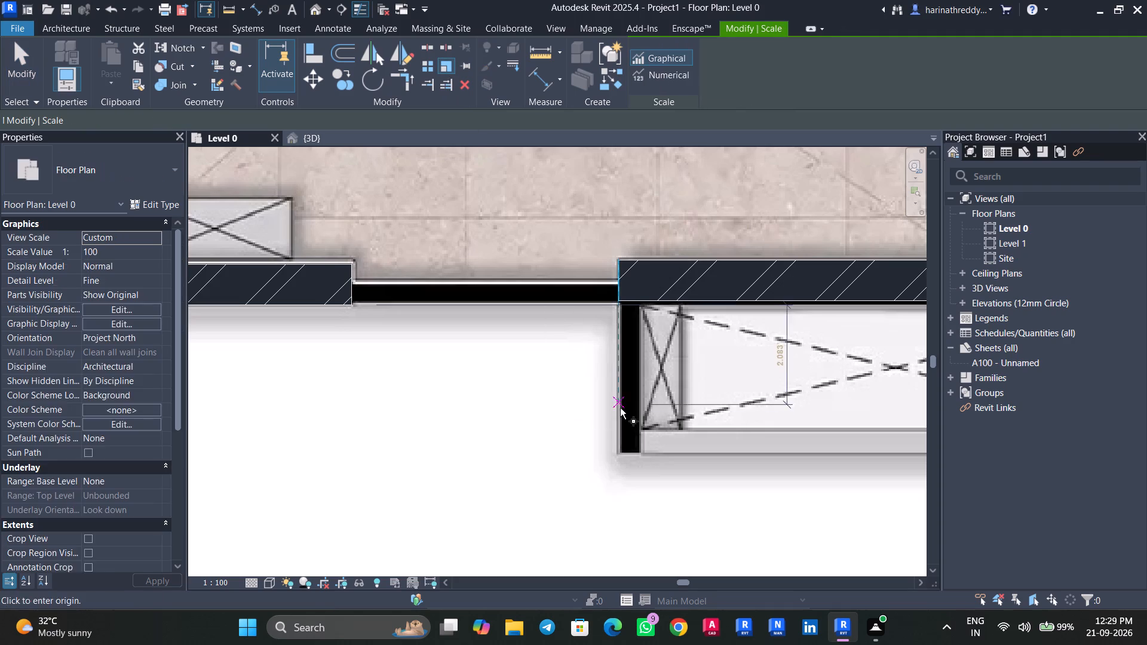
pyautogui.scroll(7, 618, 406)
pyautogui.click(628, 379)
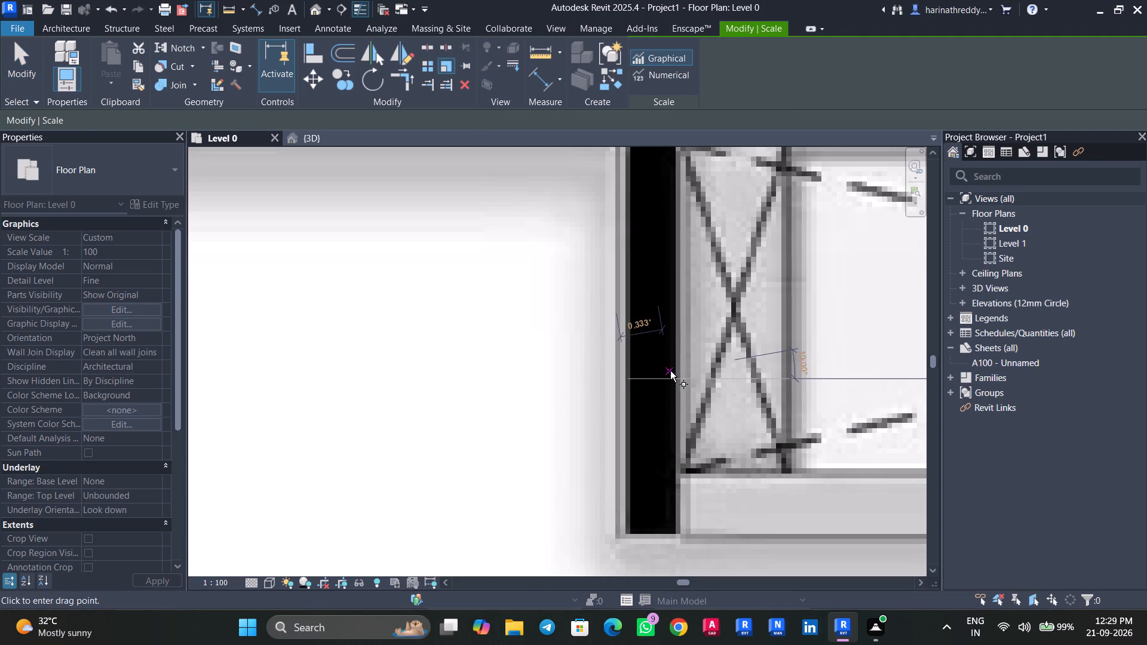
pyautogui.press('Escape')
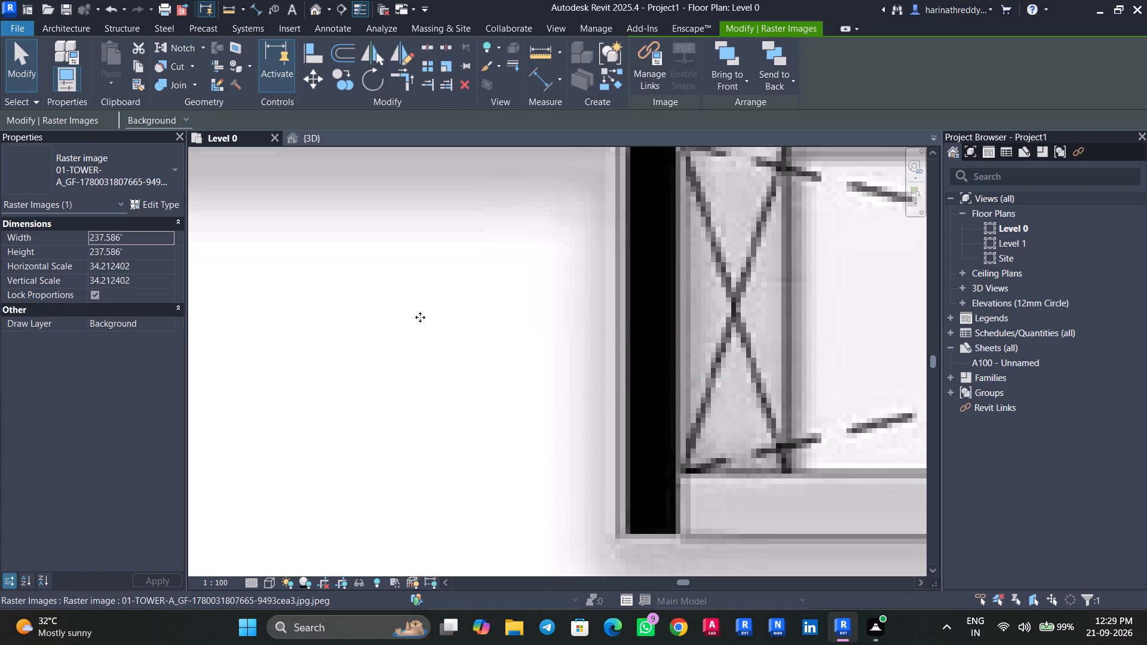
# Check the thickness of the partition wall between the electric panel room and the fire control room.
pyautogui.scroll(-4, 323, 308)
pyautogui.moveTo(437, 340); pyautogui.dragTo(745, 355, button='middle')
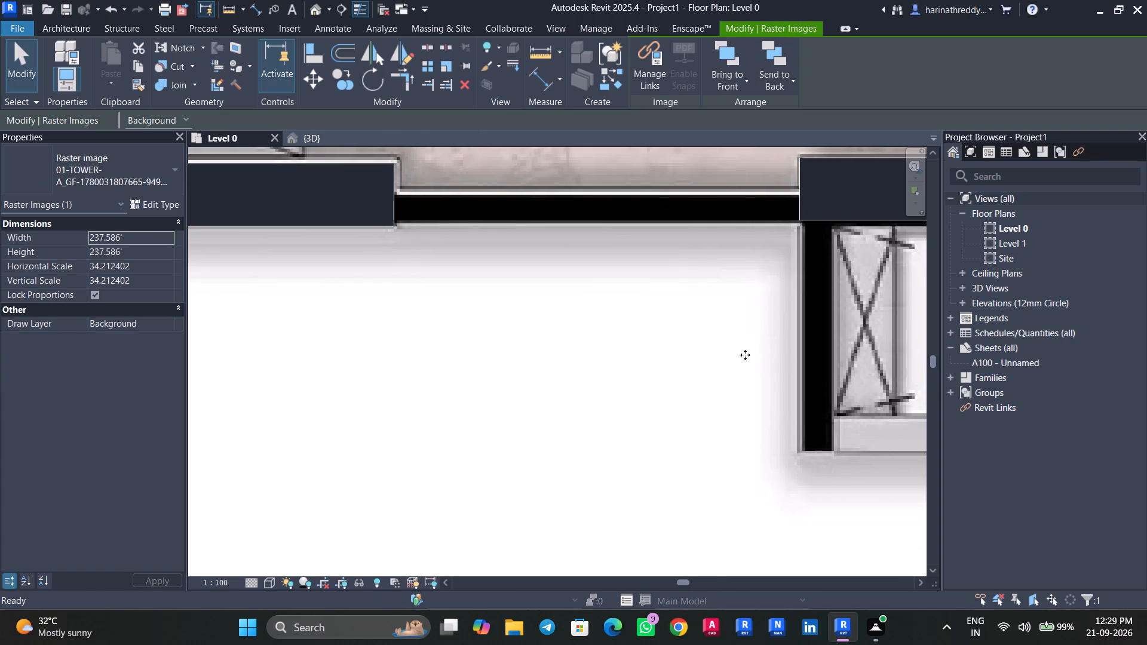
pyautogui.scroll(-3, 651, 366)
pyautogui.moveTo(651, 367); pyautogui.dragTo(253, 396, button='middle')
pyautogui.scroll(-1, 651, 367)
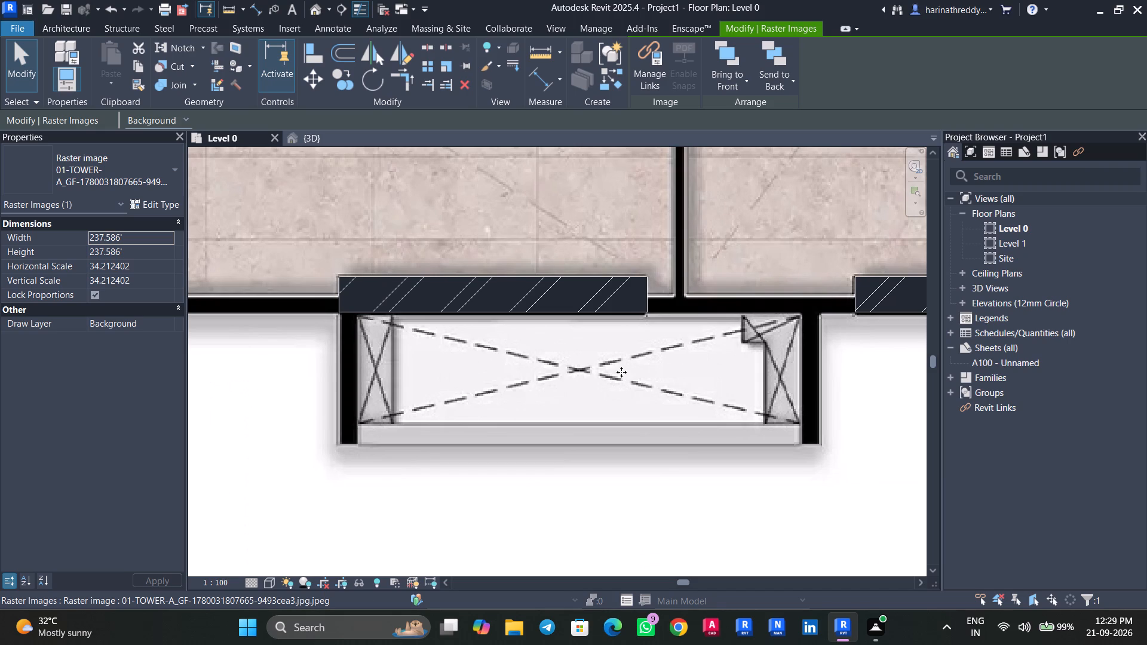
pyautogui.scroll(-1, 677, 358)
pyautogui.middleClick(677, 358)
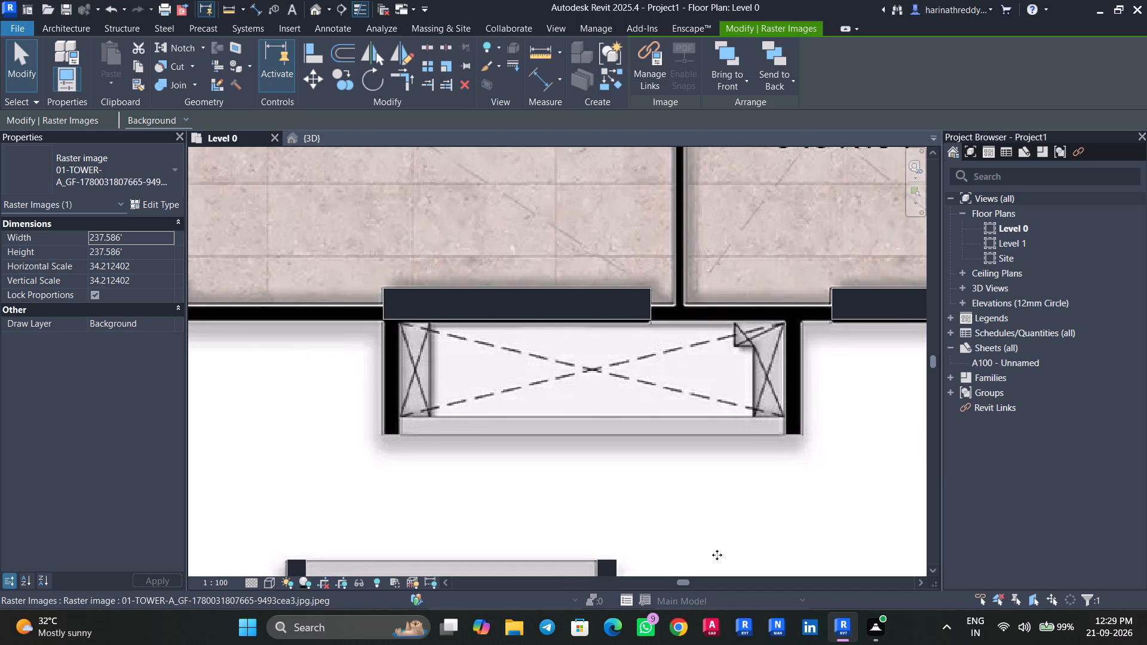
pyautogui.scroll(-3, 717, 519)
pyautogui.moveTo(790, 408); pyautogui.dragTo(735, 511, button='middle')
pyautogui.scroll(8, 660, 432)
pyautogui.click(659, 426)
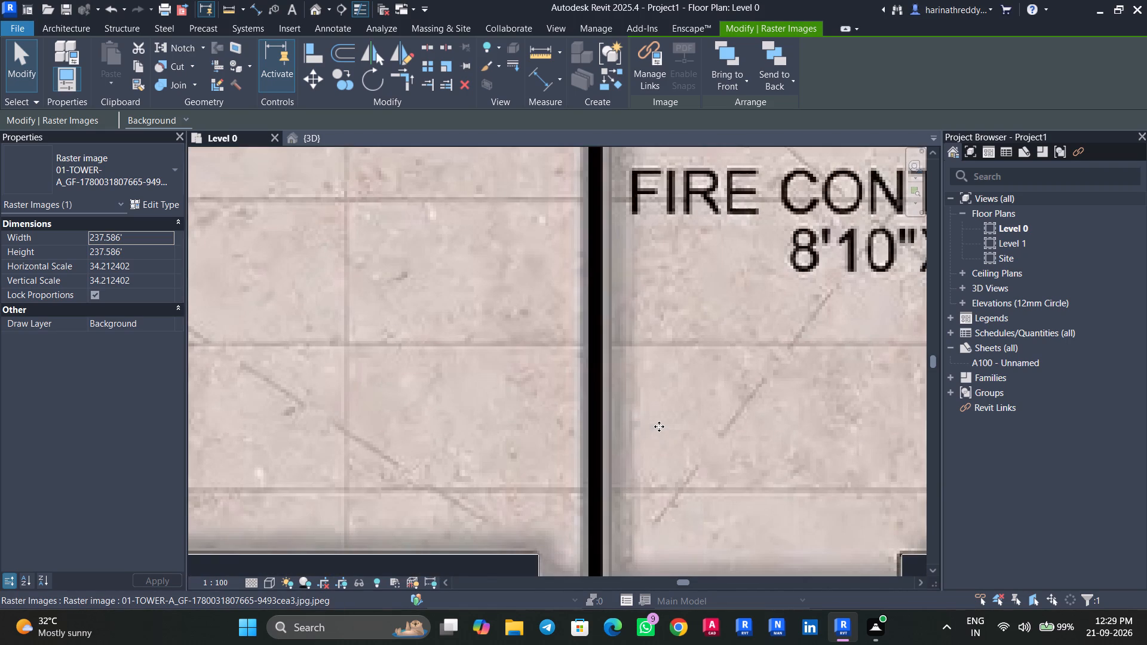
pyautogui.click(444, 63)
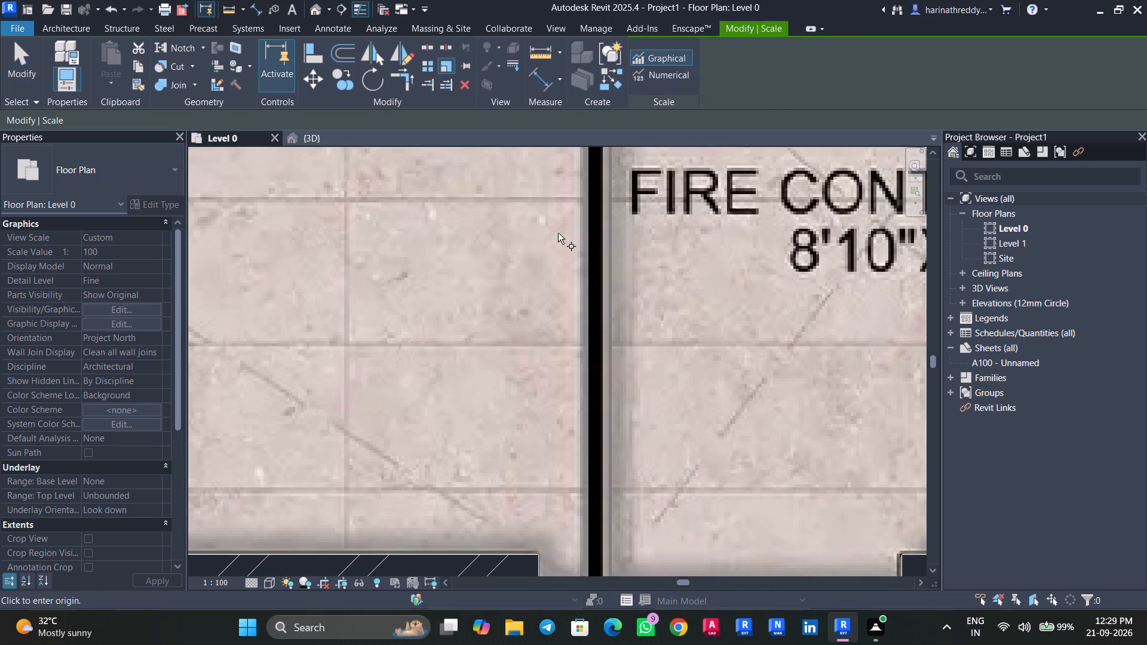
pyautogui.scroll(5, 570, 279)
pyautogui.click(608, 301)
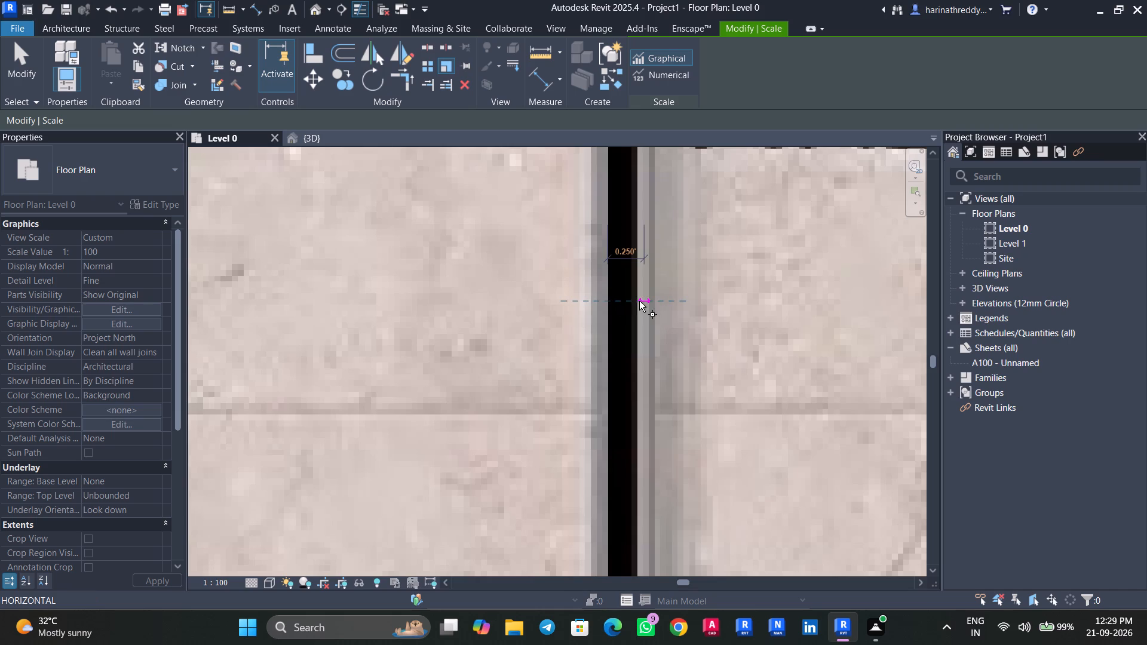
pyautogui.press('Escape')
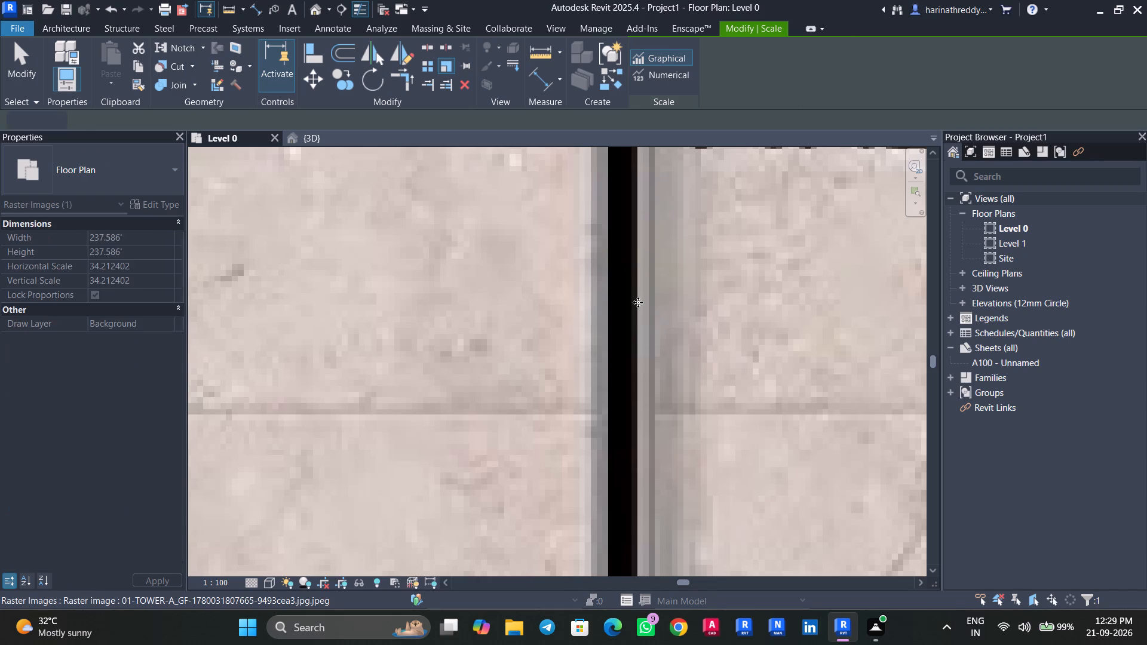
pyautogui.scroll(-13, 601, 315)
pyautogui.moveTo(601, 315); pyautogui.dragTo(595, 383, button='middle')
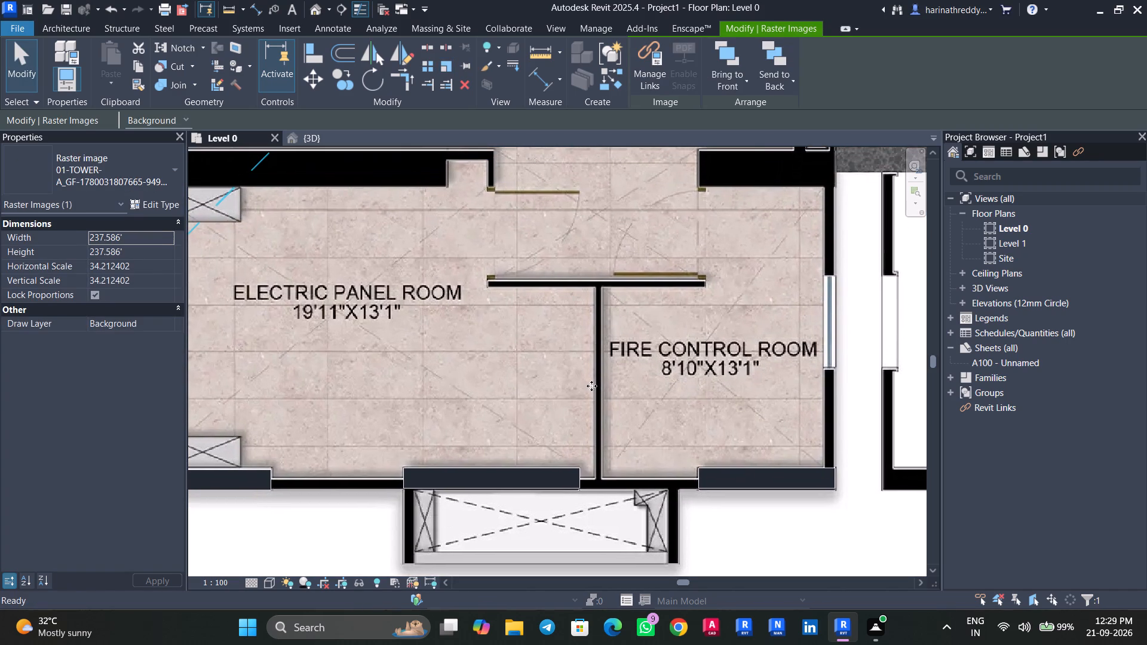
pyautogui.press('Escape')
# Draw a horizontal W2 wall about 9.08' long over the short partition above the electric panel and fire control room divider.
pyautogui.write('WA')
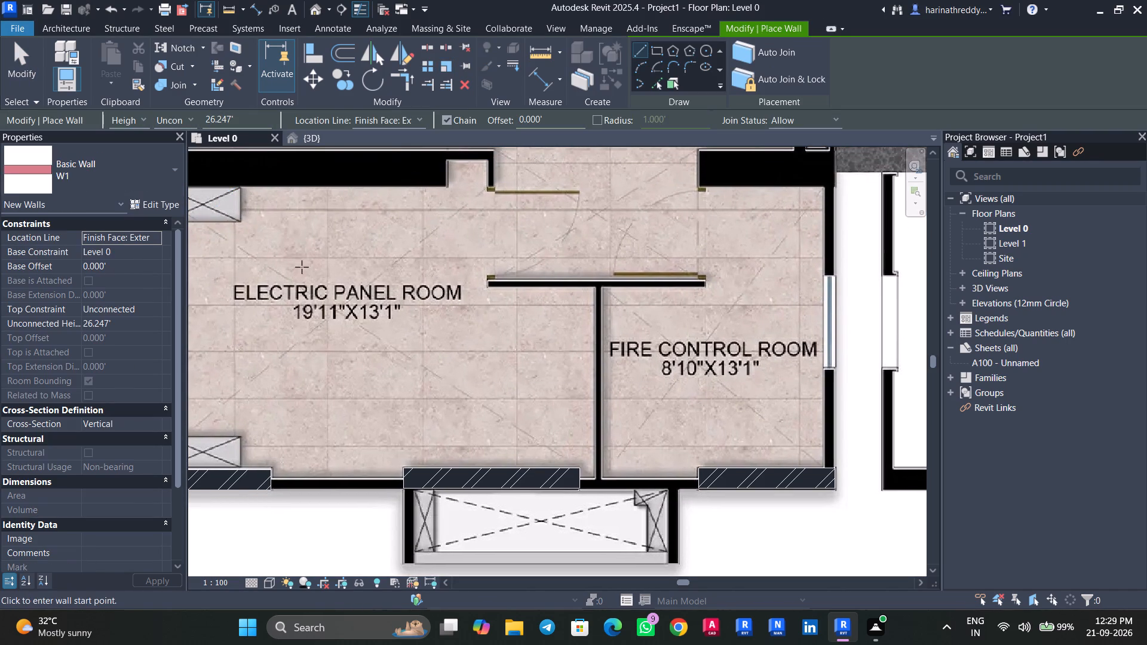
pyautogui.click(55, 171)
pyautogui.click(113, 280)
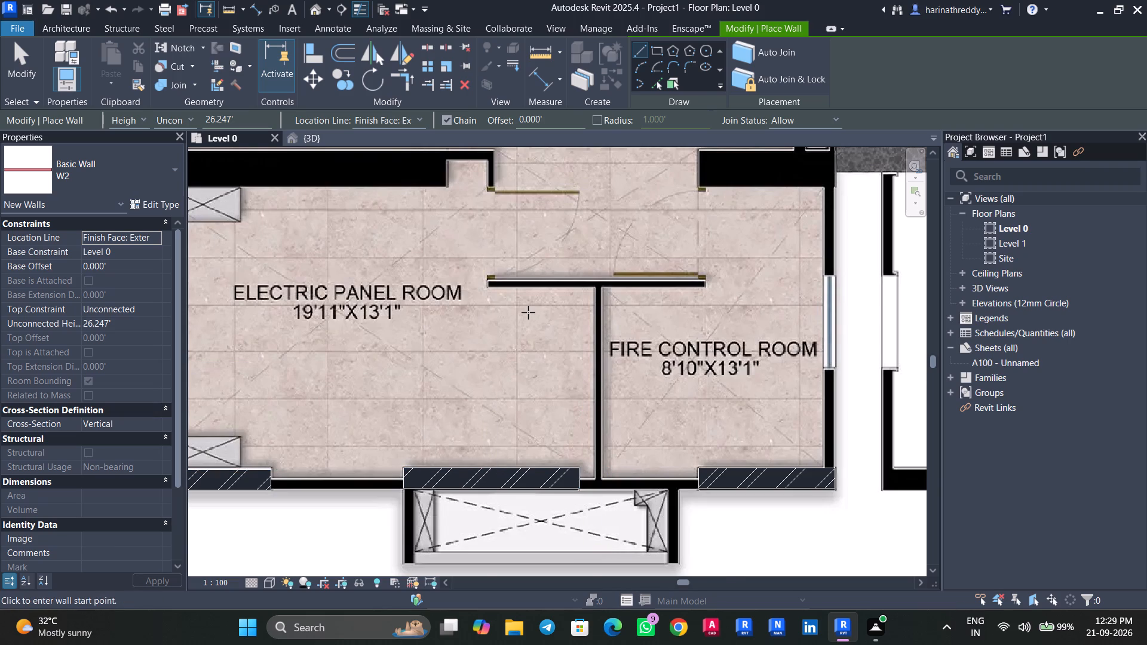
pyautogui.scroll(2, 528, 312)
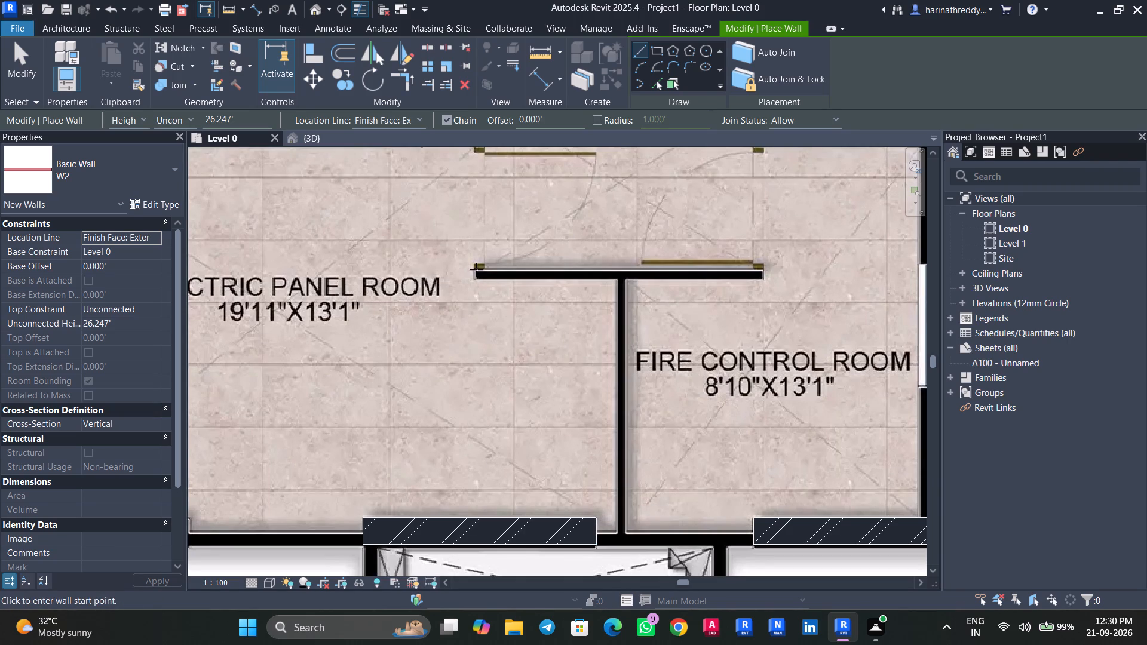
pyautogui.click(476, 269)
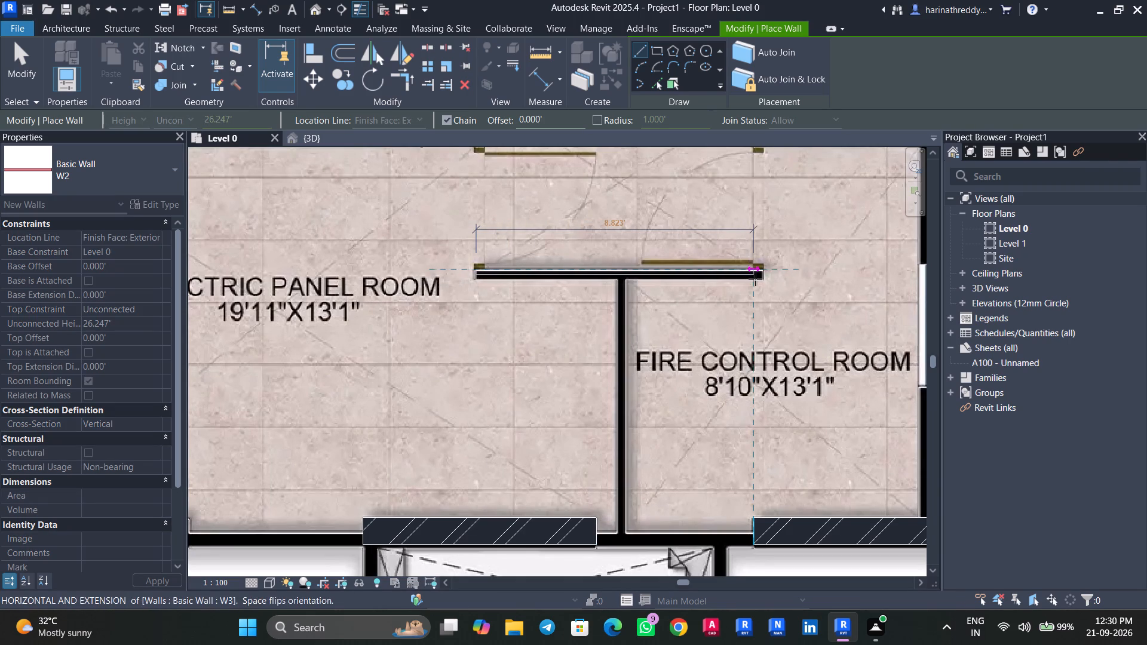
pyautogui.scroll(7, 759, 279)
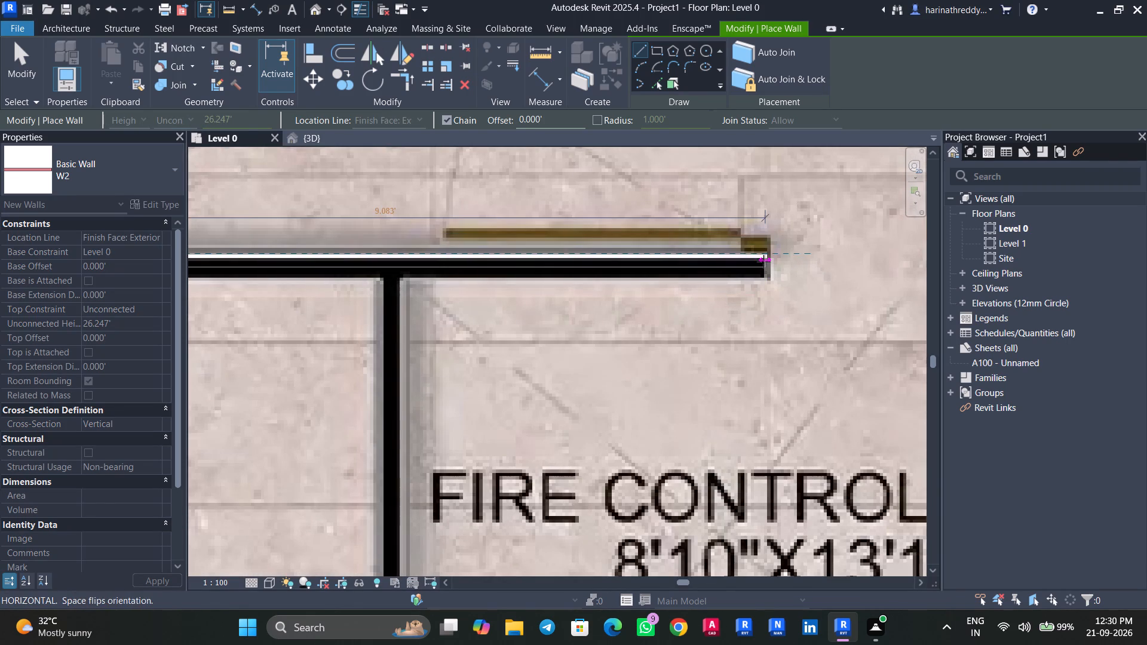
pyautogui.click(763, 262)
pyautogui.press('Escape')
pyautogui.press('Escape')
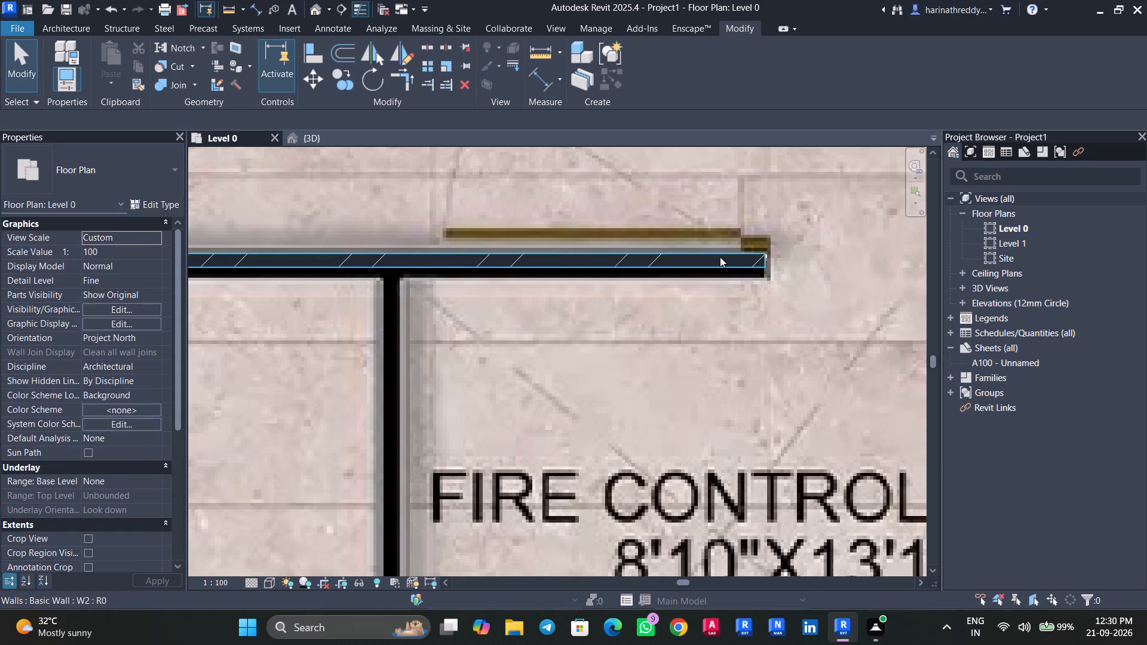
# Nudge the new horizontal W2 wall slightly downward to match the partition in the plan image.
pyautogui.click(720, 257)
pyautogui.press('Down')
pyautogui.press('Down')
pyautogui.press('Escape')
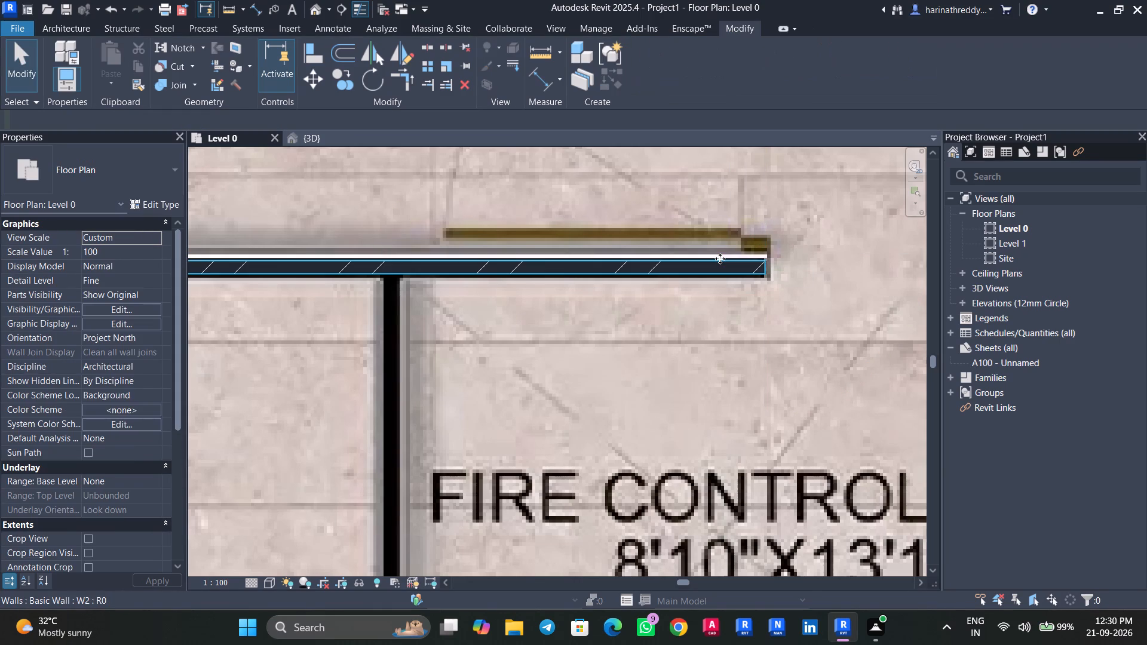
# Draw a vertical W2 wall about 5.6' long from the horizontal partition's left end up across the electric panel room's door opening.
pyautogui.scroll(-3, 717, 256)
pyautogui.moveTo(309, 259); pyautogui.dragTo(323, 260, button='middle')
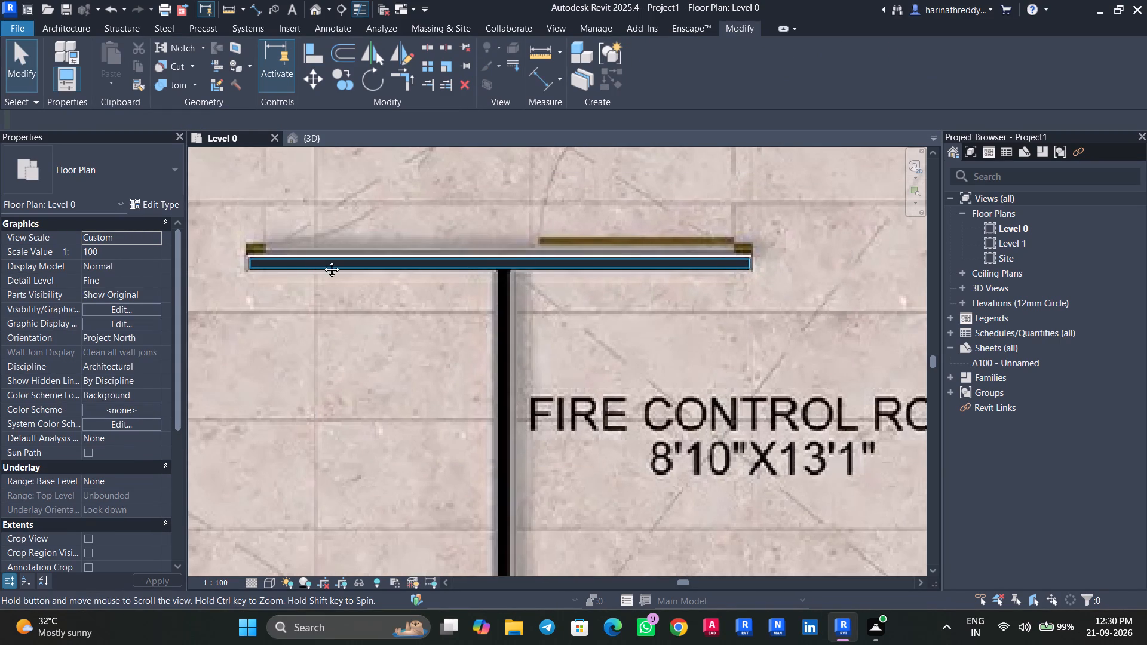
pyautogui.moveTo(323, 260); pyautogui.dragTo(561, 300, button='middle')
pyautogui.moveTo(469, 163); pyautogui.dragTo(441, 320, button='middle')
pyautogui.press('Escape')
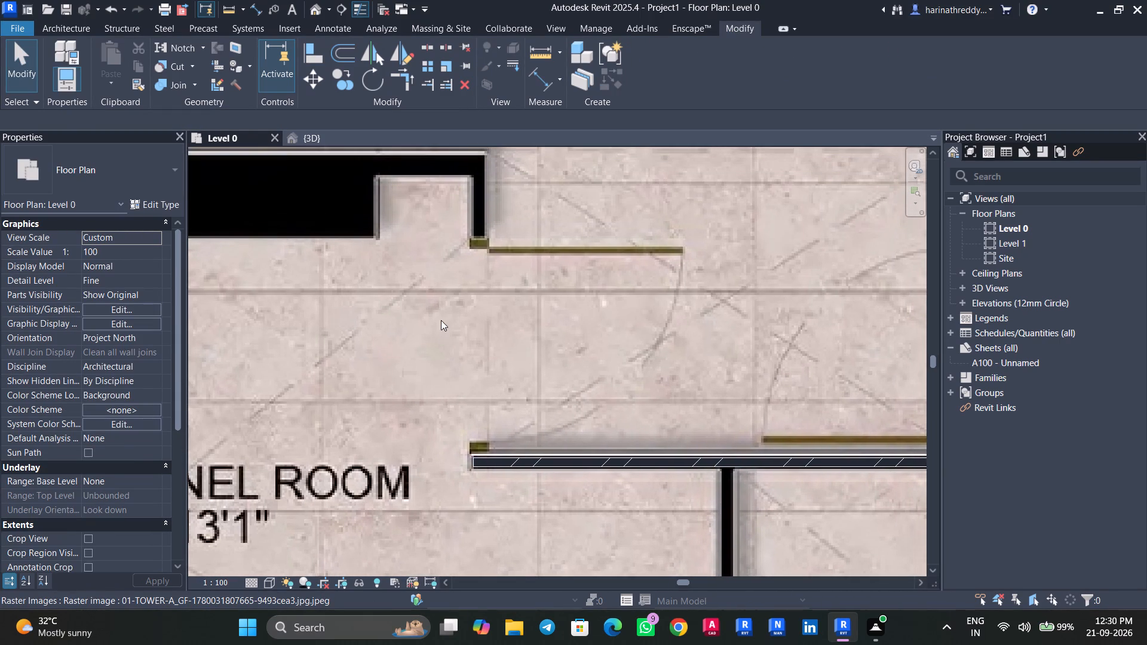
pyautogui.write('WA')
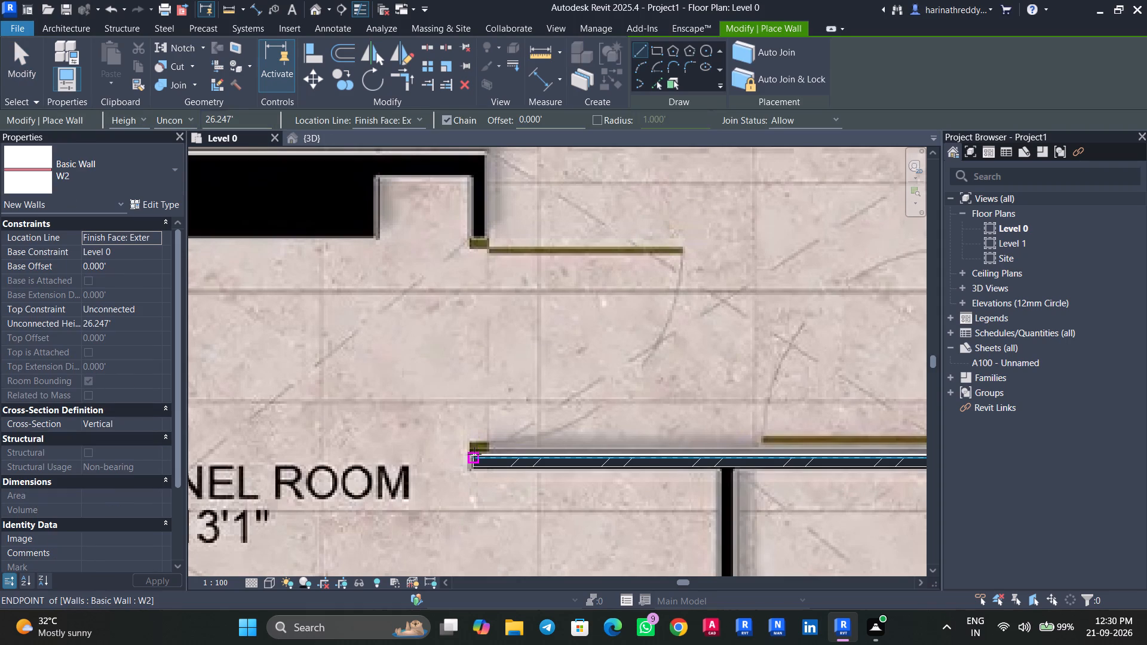
pyautogui.click(474, 454)
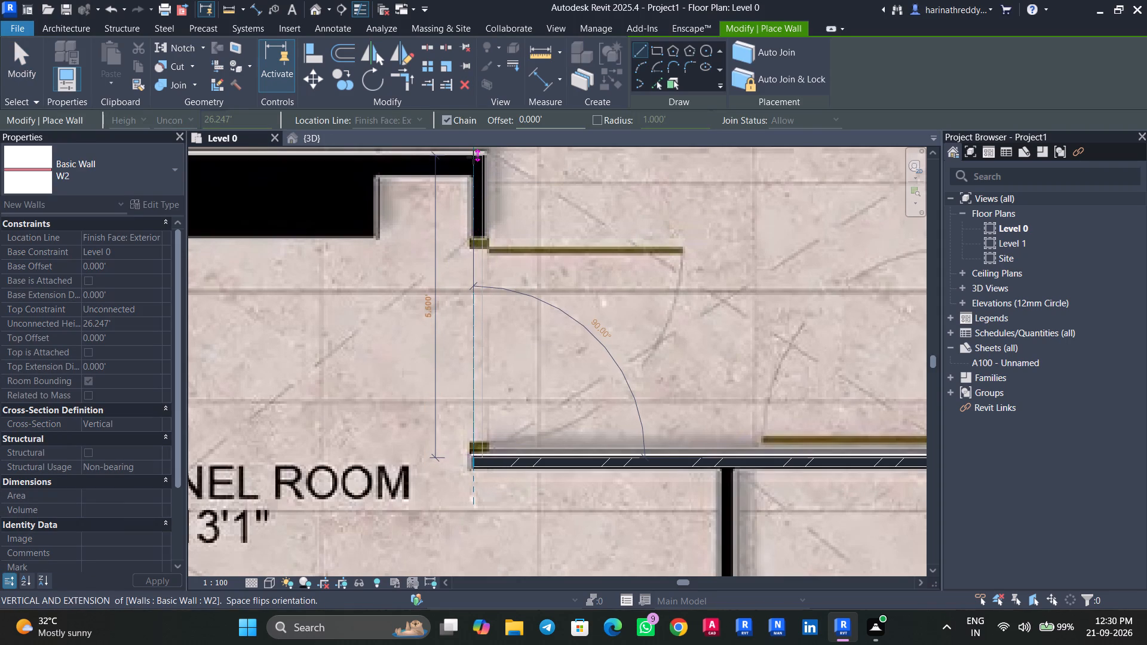
pyautogui.click(473, 157)
pyautogui.press('Escape')
pyautogui.press('Escape')
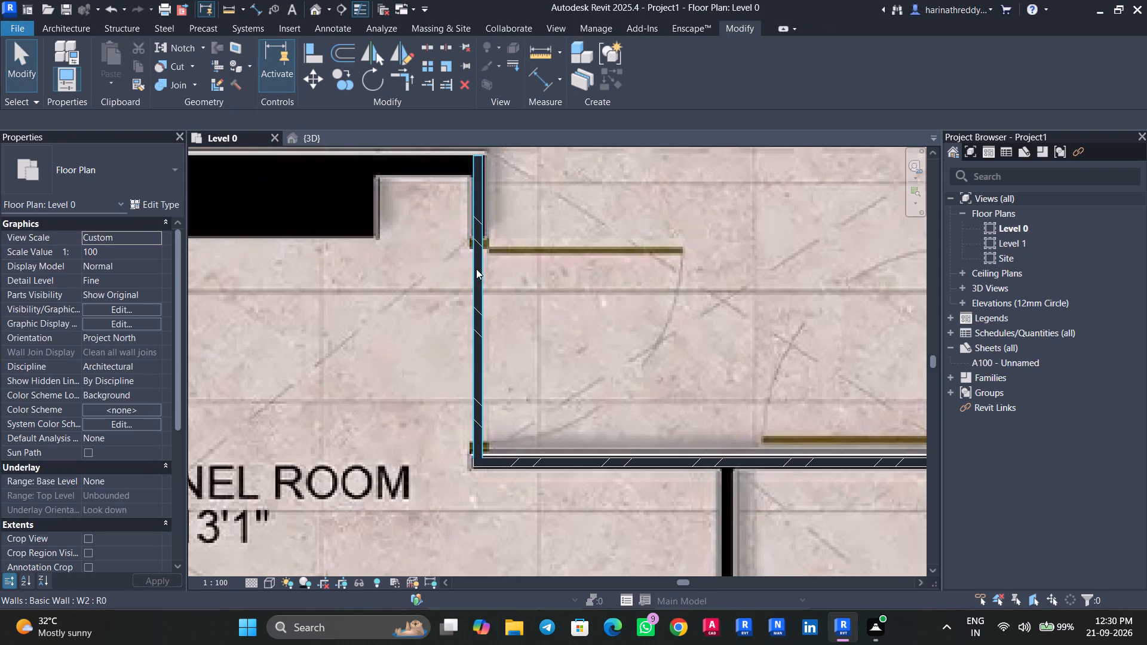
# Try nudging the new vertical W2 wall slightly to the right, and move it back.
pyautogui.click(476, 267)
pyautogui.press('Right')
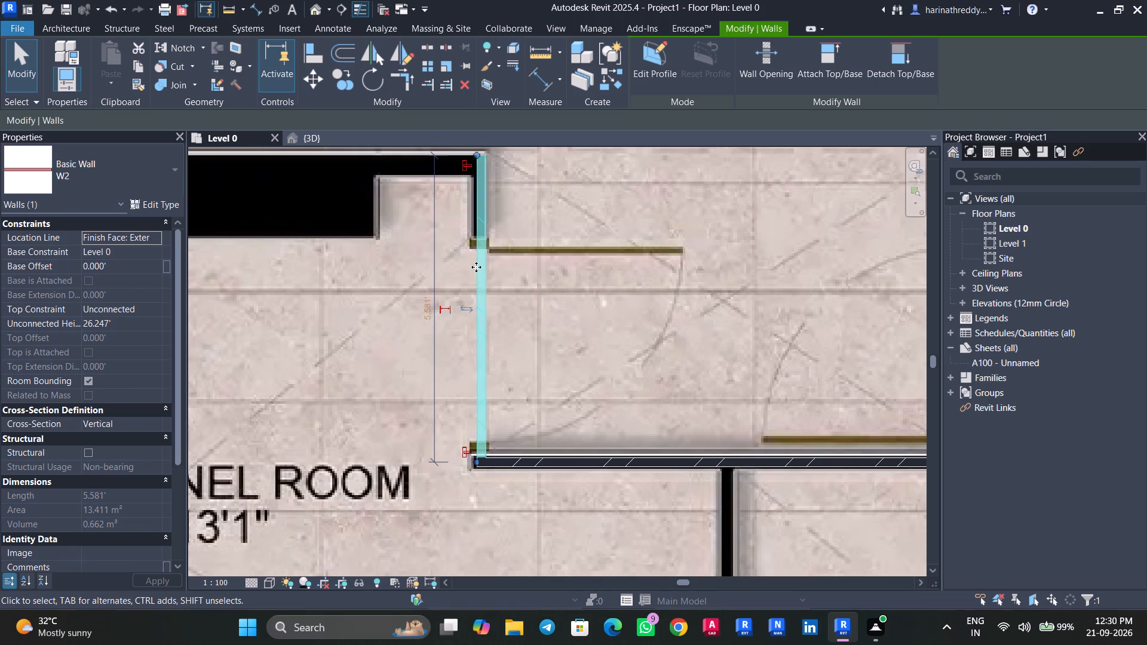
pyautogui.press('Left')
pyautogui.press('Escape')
# Draw a W2 wall about 8.2' long between the electric panel and fire control rooms, from the horizontal partition to the lower wall strip.
pyautogui.scroll(-9, 477, 267)
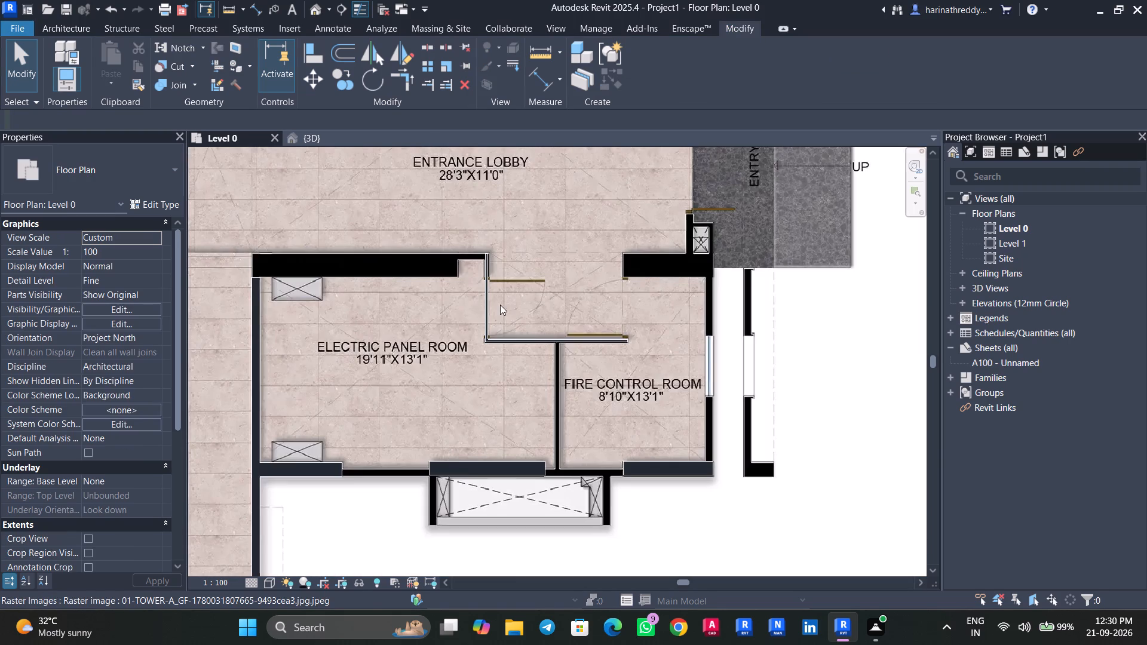
pyautogui.scroll(8, 589, 380)
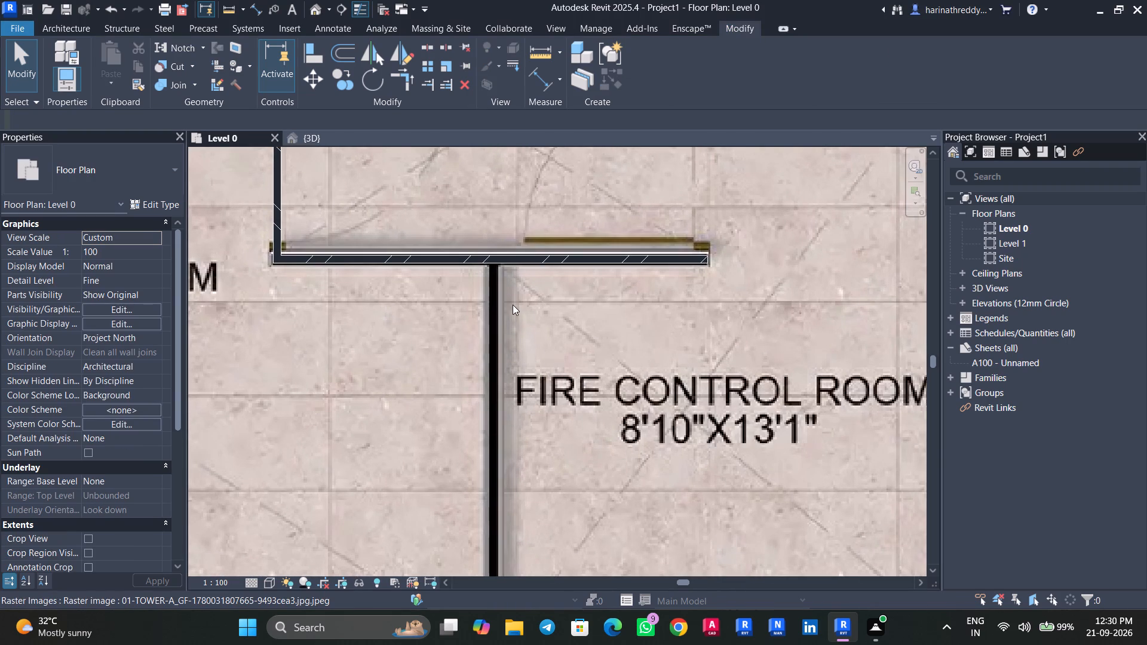
pyautogui.write('WA')
pyautogui.scroll(4, 493, 281)
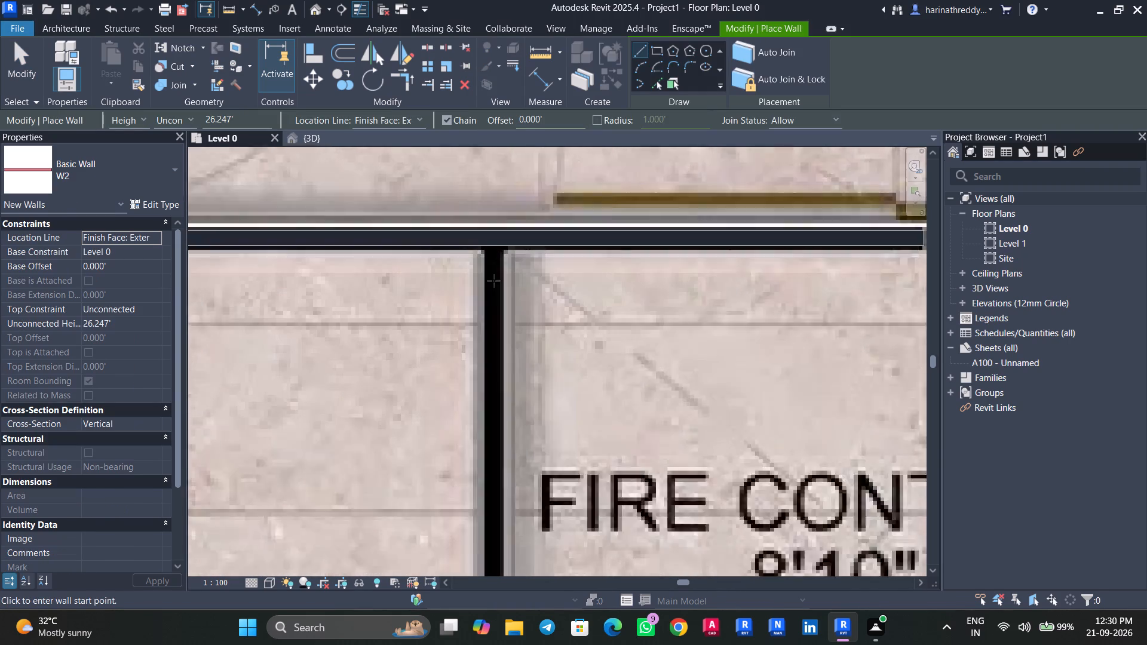
pyautogui.scroll(2, 493, 281)
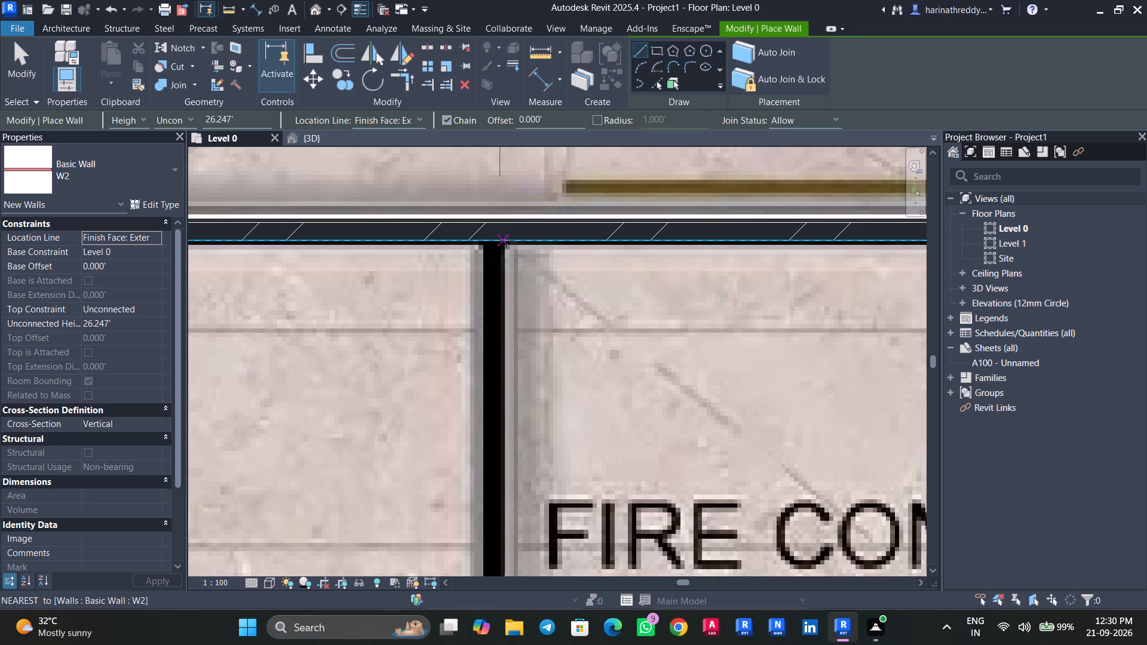
pyautogui.scroll(5, 506, 241)
pyautogui.click(509, 243)
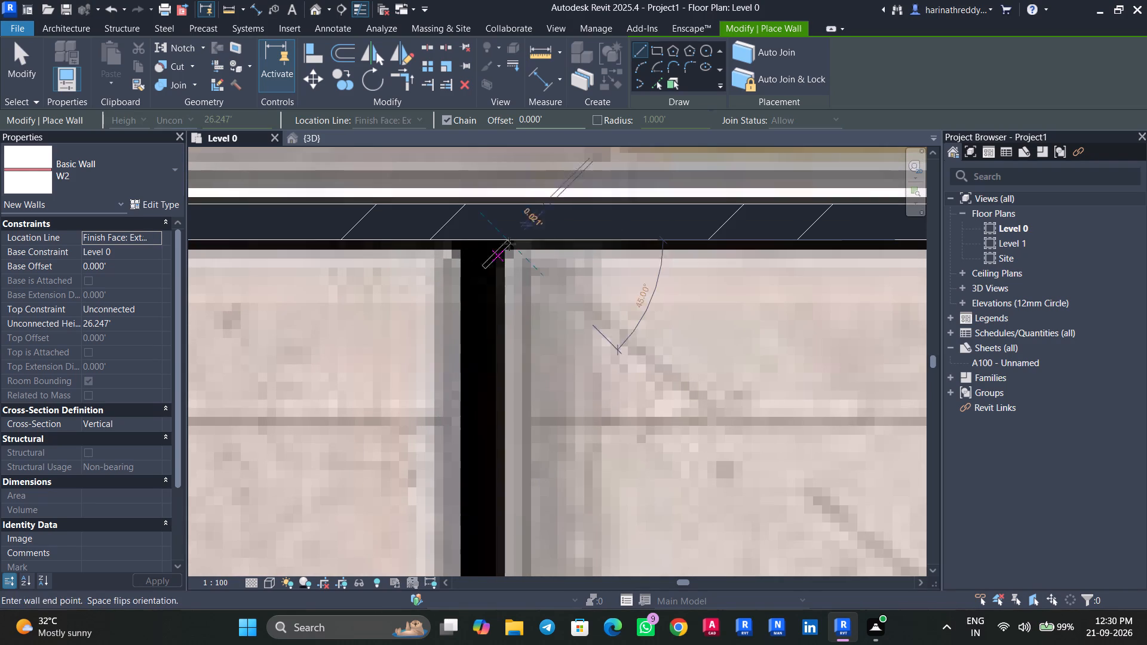
pyautogui.scroll(-5, 507, 340)
pyautogui.moveTo(507, 341); pyautogui.dragTo(468, 155, button='middle')
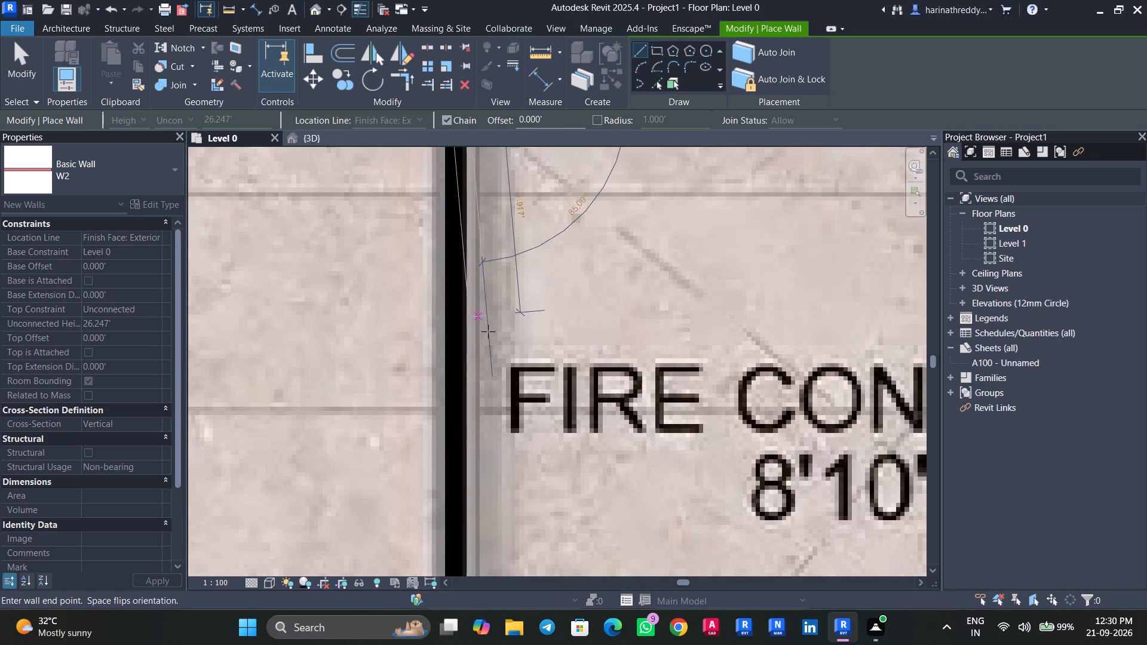
pyautogui.scroll(-1, 489, 363)
pyautogui.moveTo(475, 410); pyautogui.dragTo(464, 156, button='middle')
pyautogui.scroll(-6, 456, 348)
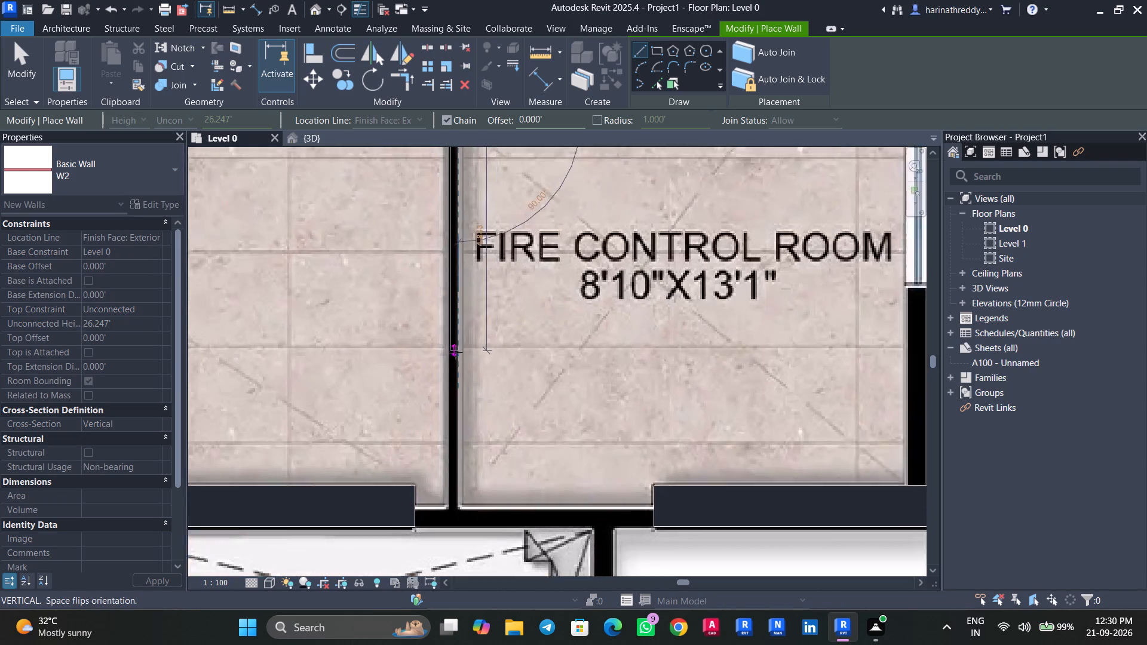
pyautogui.moveTo(455, 352); pyautogui.dragTo(449, 240, button='middle')
pyautogui.scroll(10, 454, 361)
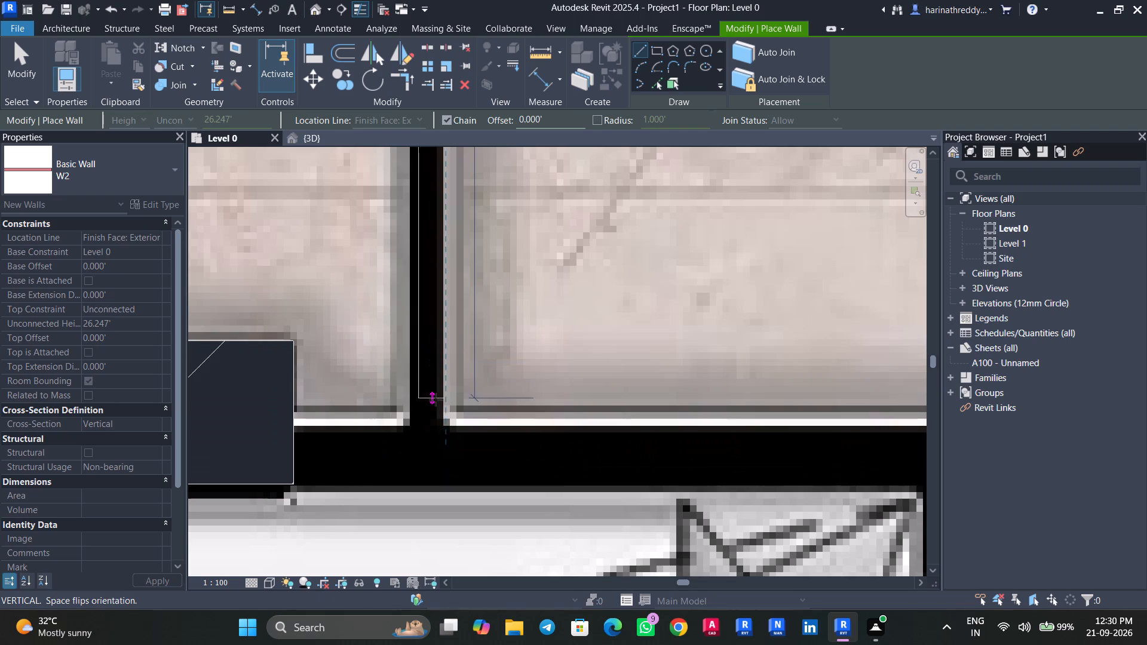
pyautogui.click(433, 424)
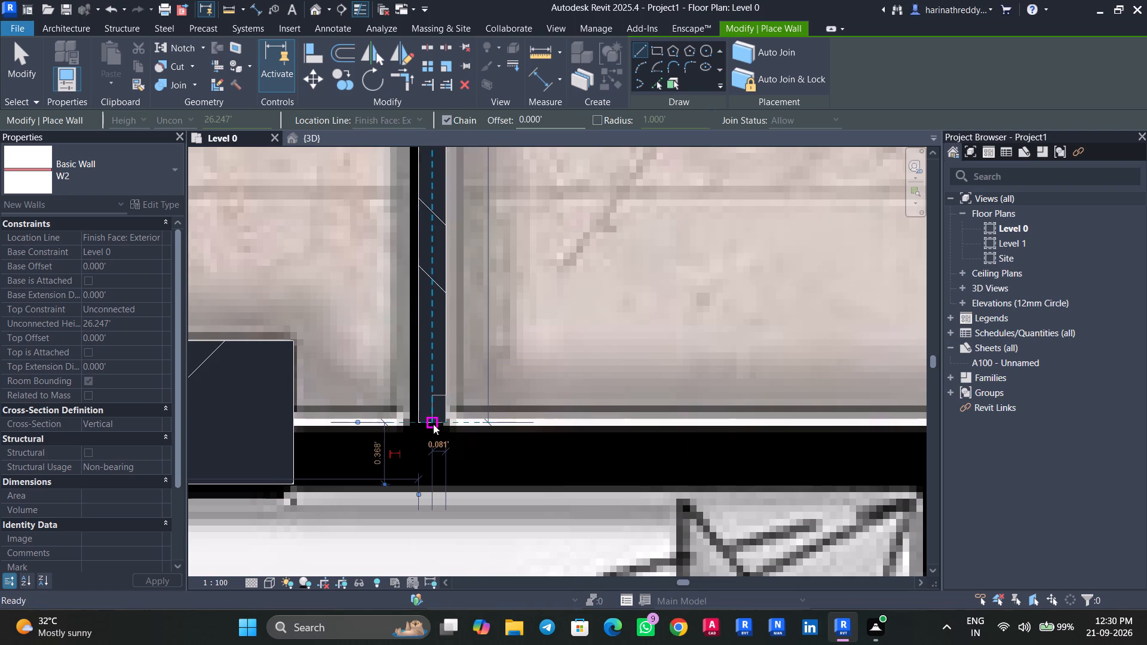
pyautogui.press('Escape')
pyautogui.press('Escape')
# Nudge the new dividing W2 wall slightly to the left to centre it on the partition in the plan image.
pyautogui.click(430, 364)
pyautogui.press('Left')
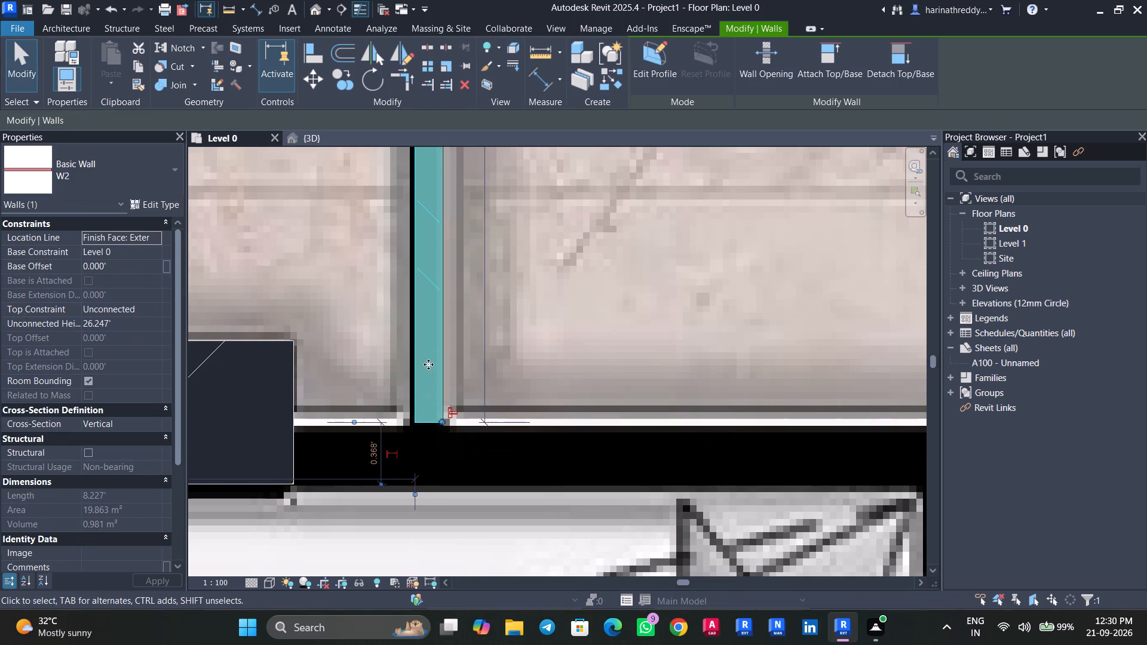
pyautogui.press('Left')
pyautogui.press('Escape')
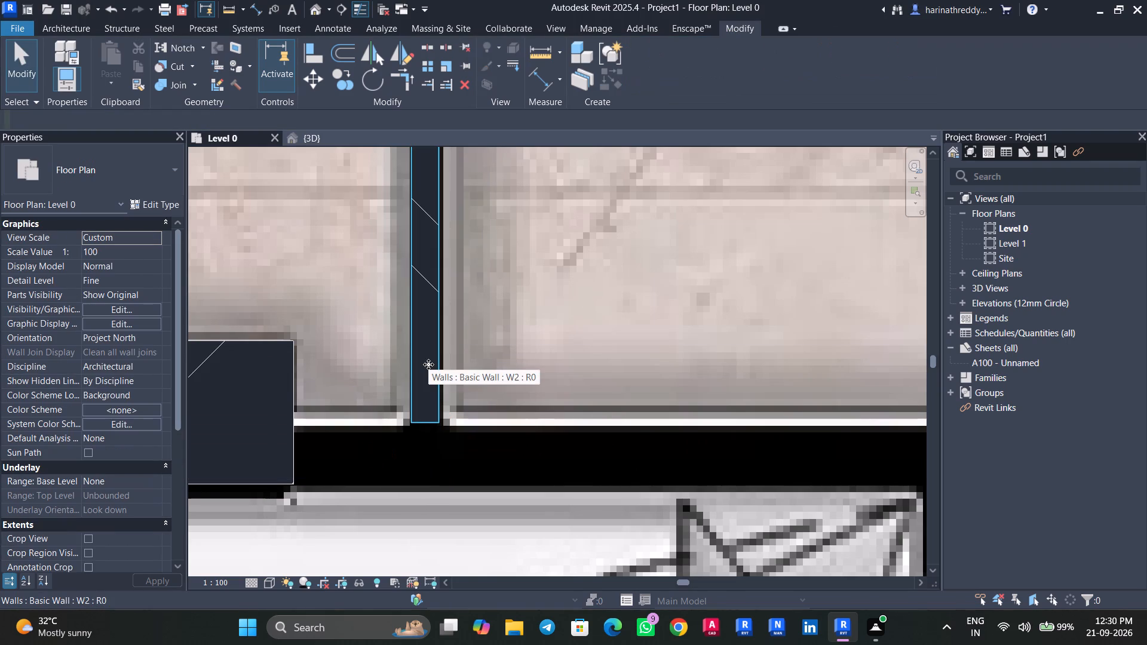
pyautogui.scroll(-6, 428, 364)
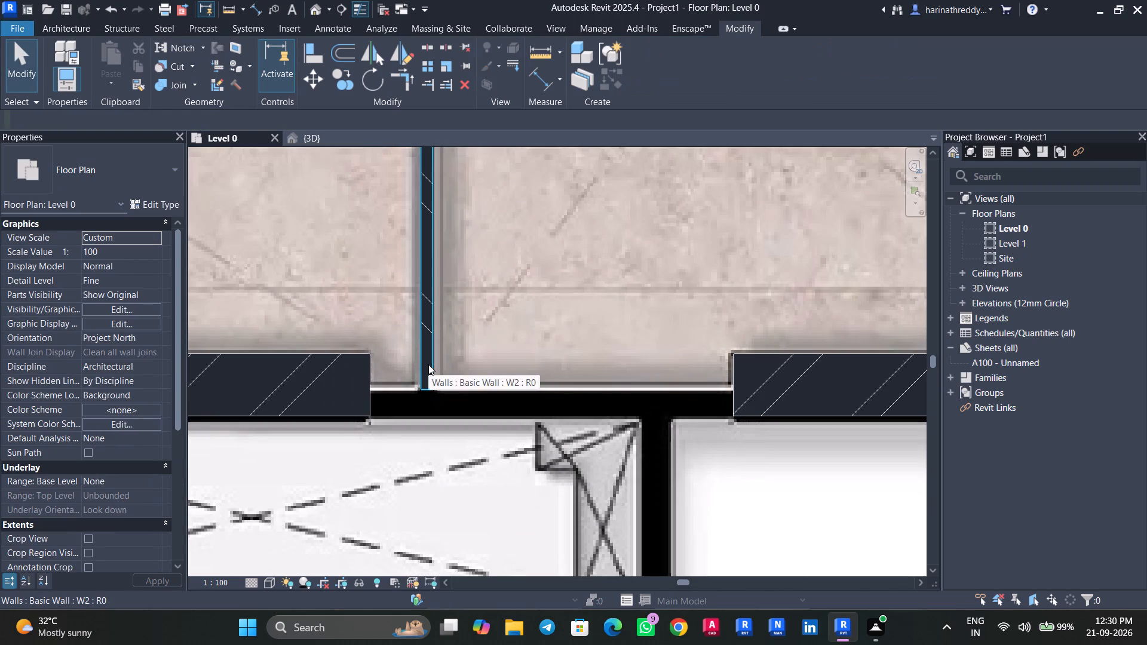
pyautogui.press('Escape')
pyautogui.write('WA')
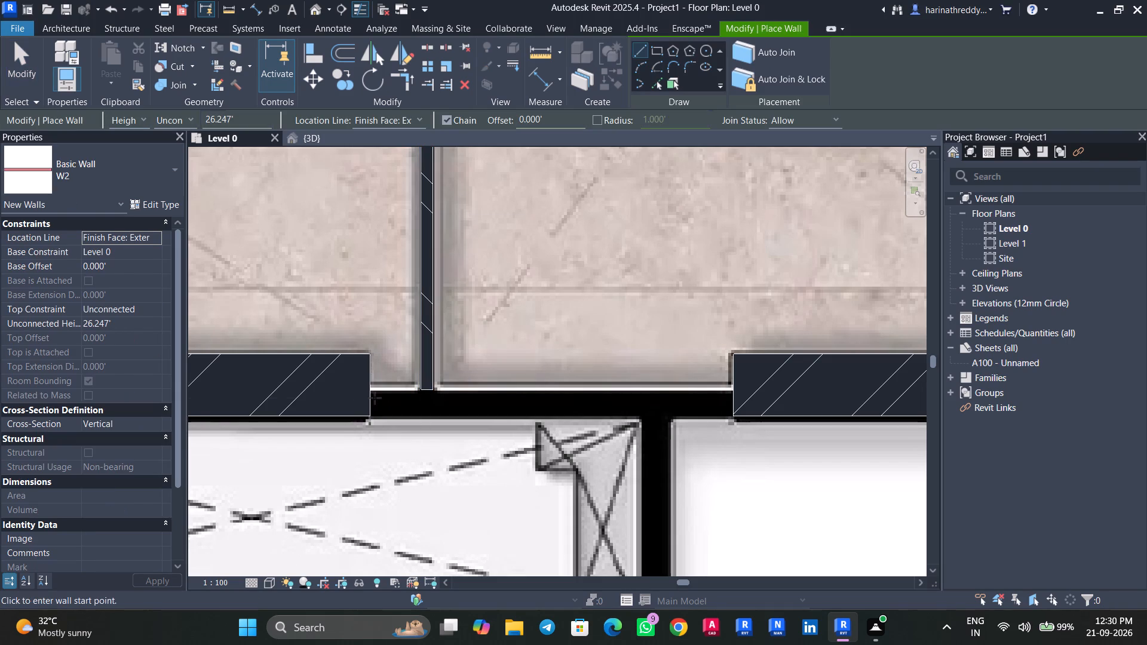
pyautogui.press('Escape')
# Measure the thickness of the untraced wall strip at the lower end of the partition between the electric panel and fire control rooms.
pyautogui.click(377, 326)
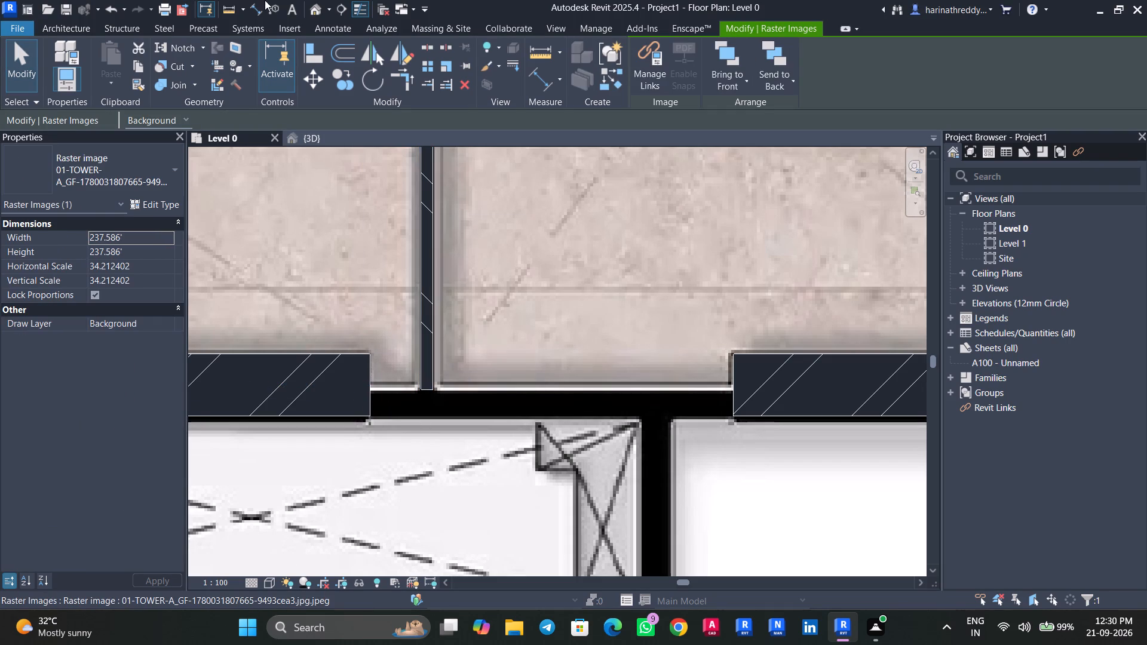
pyautogui.click(449, 63)
pyautogui.scroll(6, 421, 408)
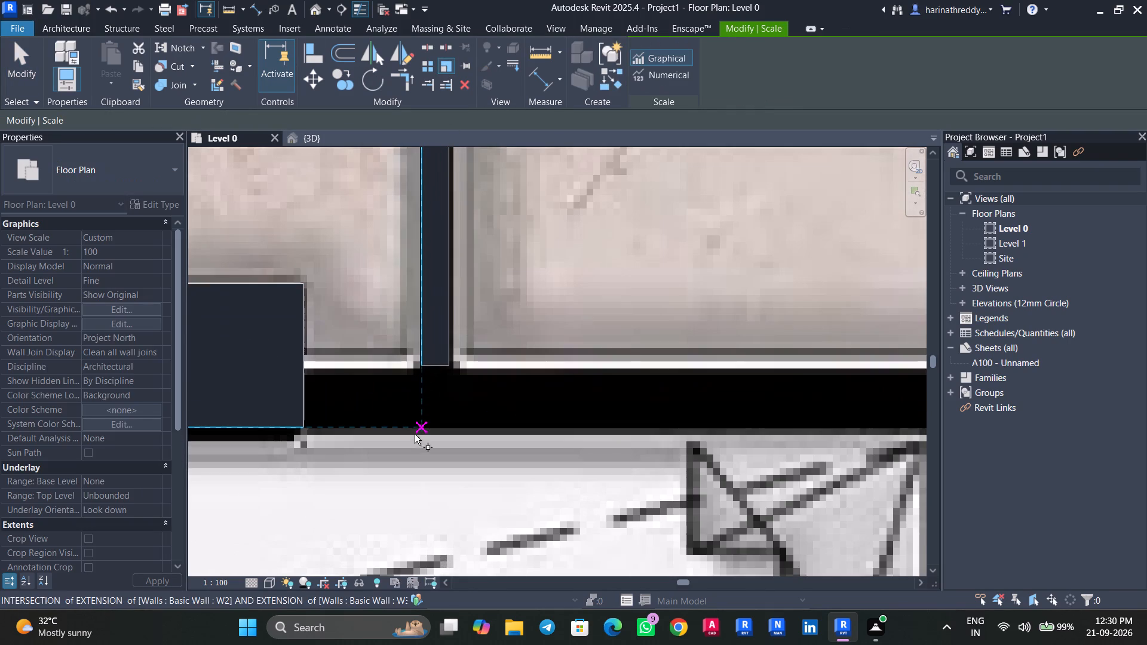
pyautogui.click(413, 433)
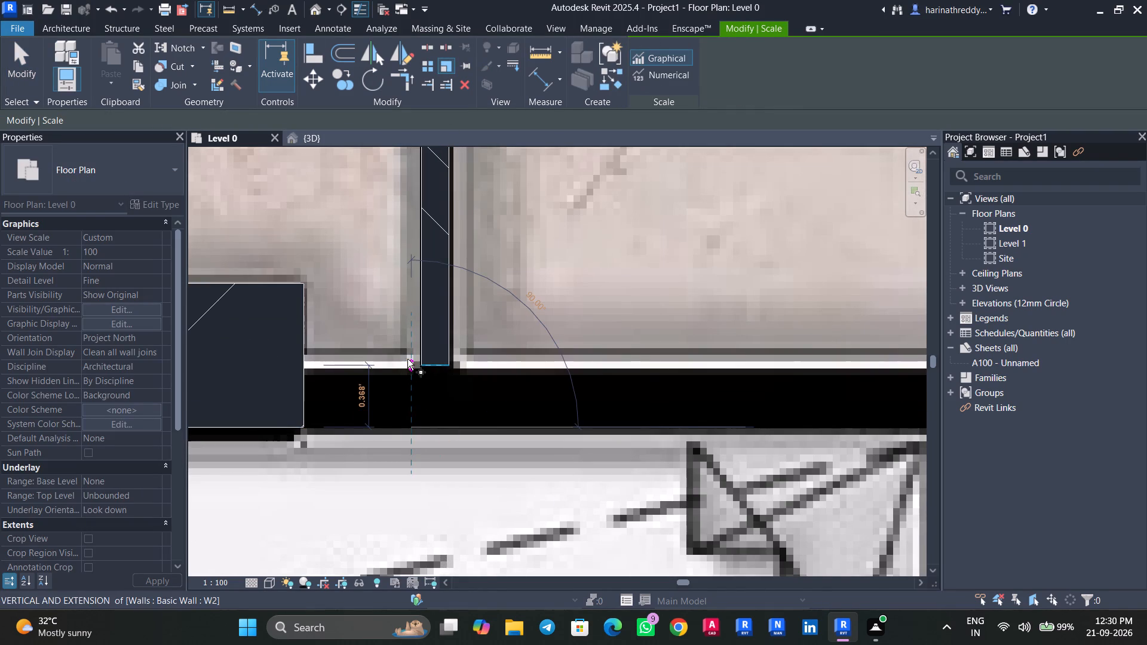
pyautogui.press('Escape')
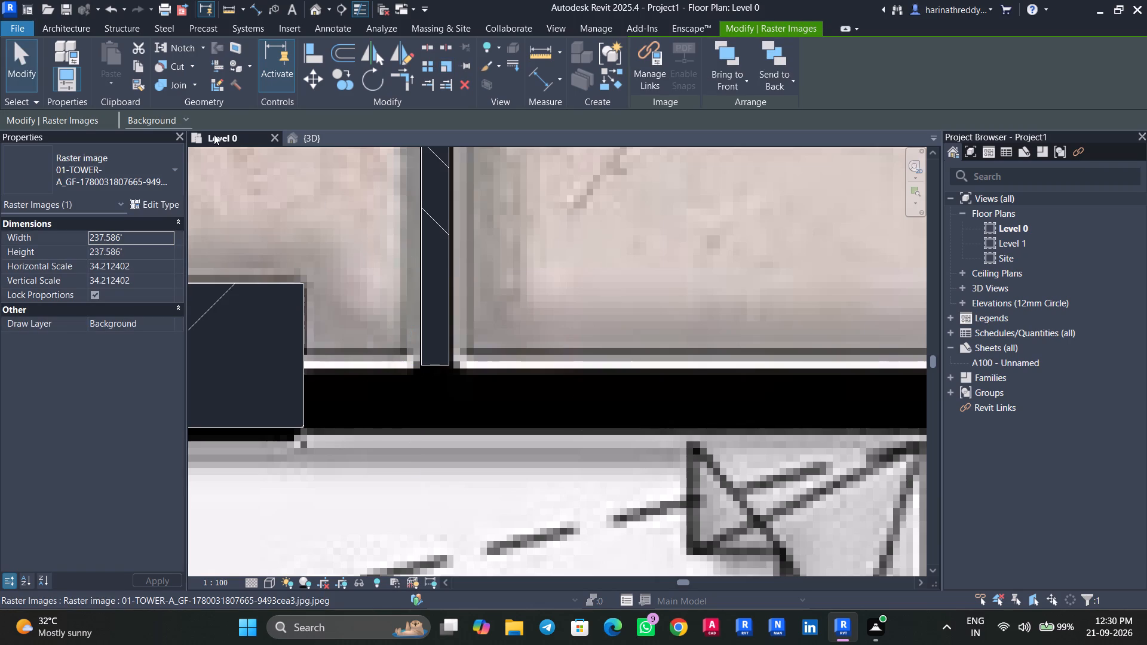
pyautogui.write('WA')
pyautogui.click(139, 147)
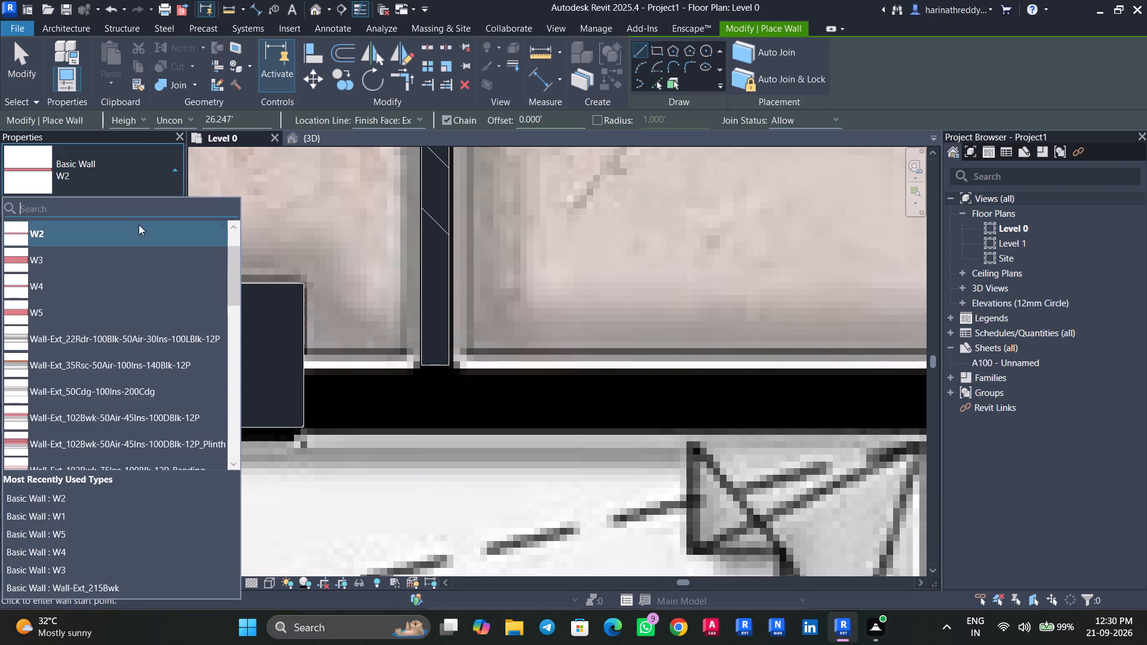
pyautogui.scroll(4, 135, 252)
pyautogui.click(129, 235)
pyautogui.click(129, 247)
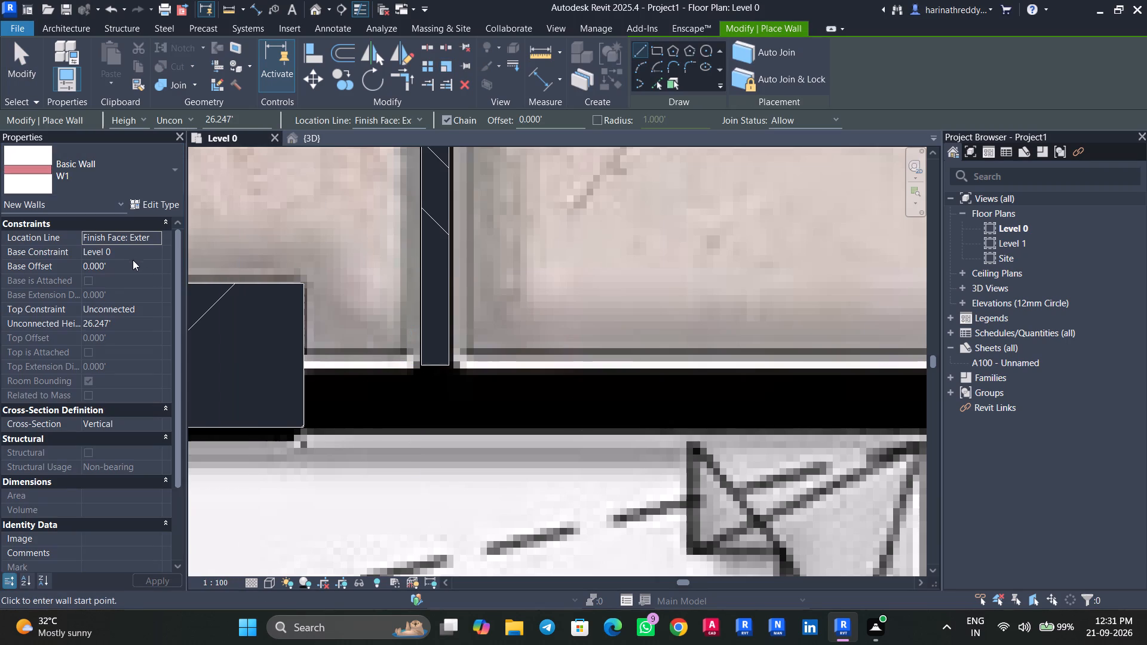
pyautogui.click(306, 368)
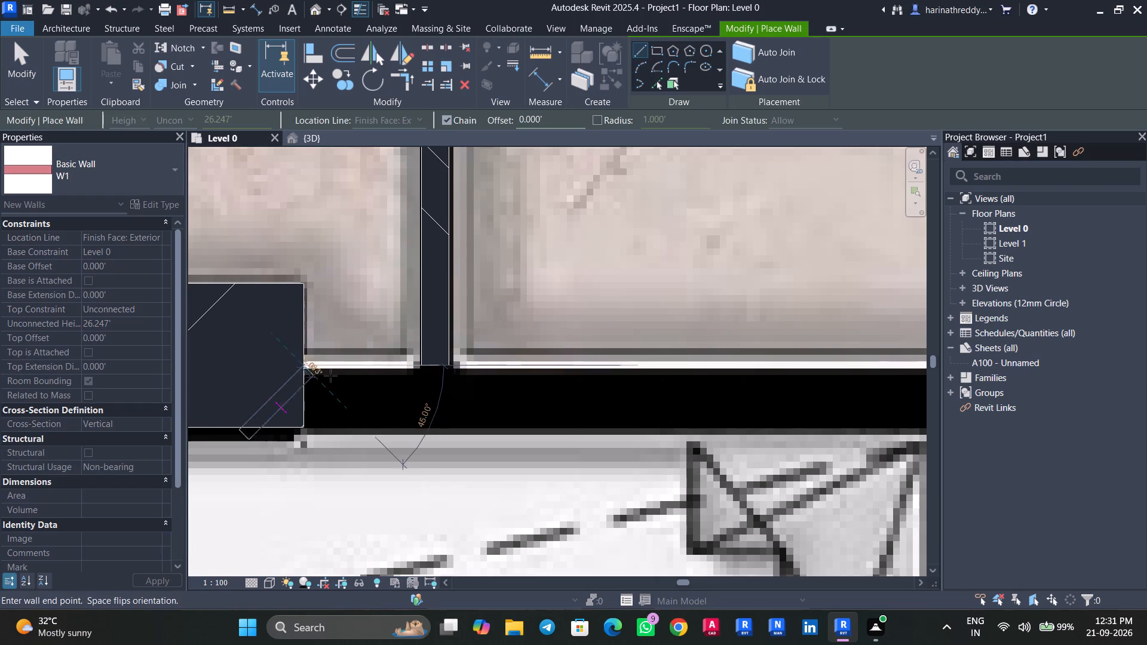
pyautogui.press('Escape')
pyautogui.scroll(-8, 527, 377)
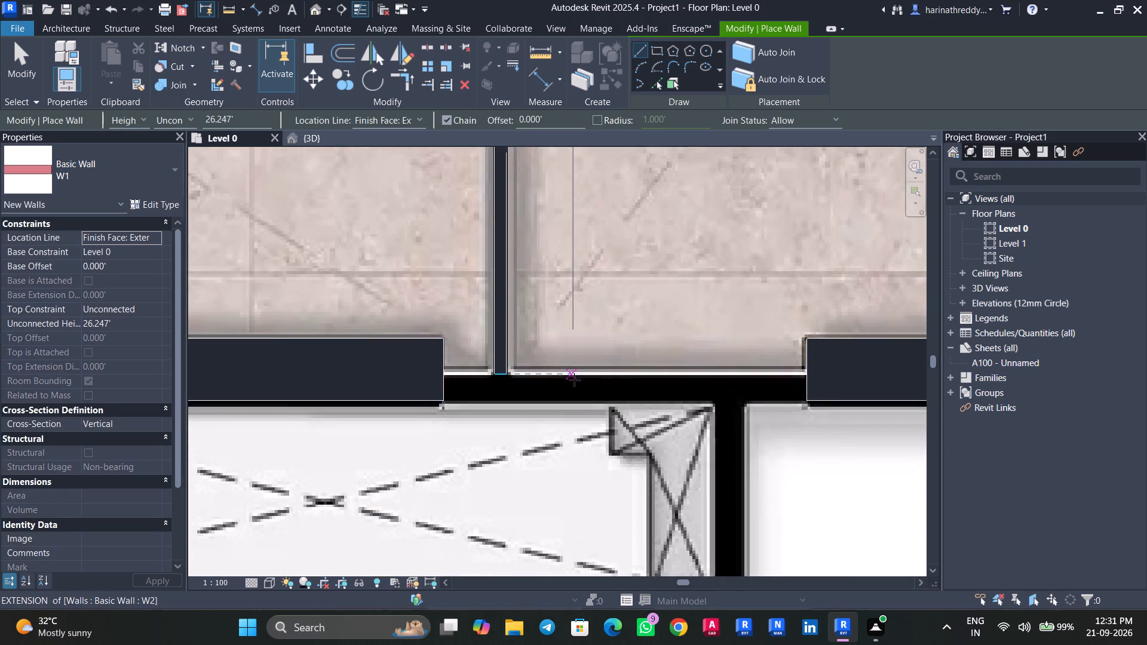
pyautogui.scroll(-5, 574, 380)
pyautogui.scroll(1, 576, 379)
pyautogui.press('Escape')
# Measure the thickness of the fire control room's right-hand outer wall just below its window in the plan image.
pyautogui.moveTo(676, 457); pyautogui.dragTo(615, 502, button='middle')
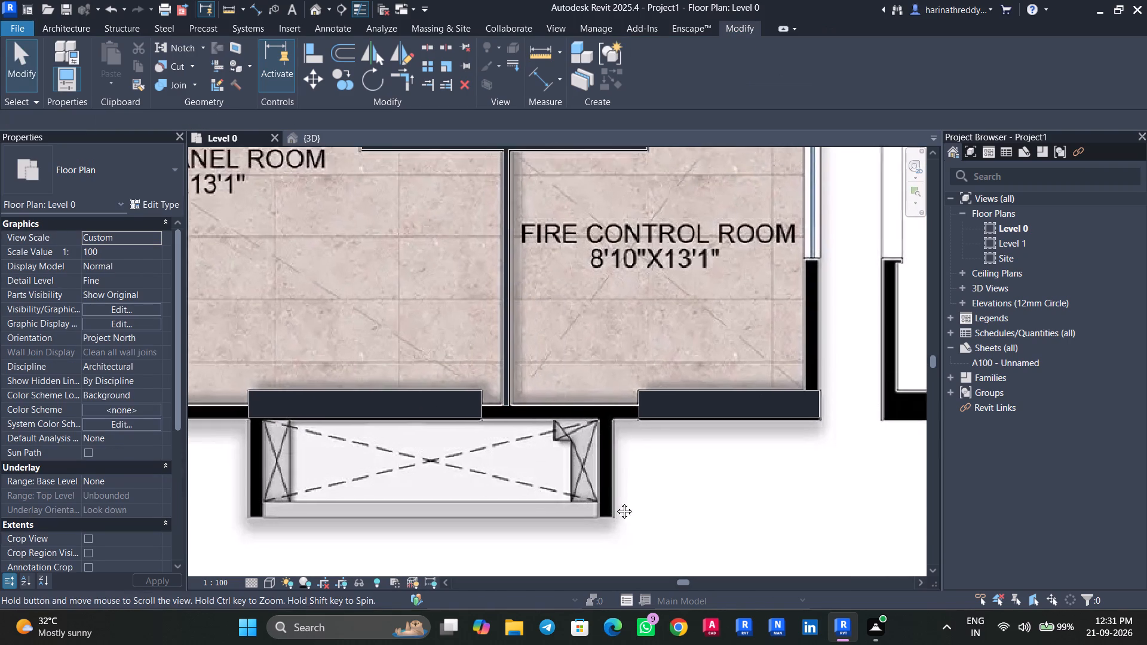
pyautogui.moveTo(615, 502); pyautogui.dragTo(484, 577, button='middle')
pyautogui.press('Escape')
pyautogui.click(579, 426)
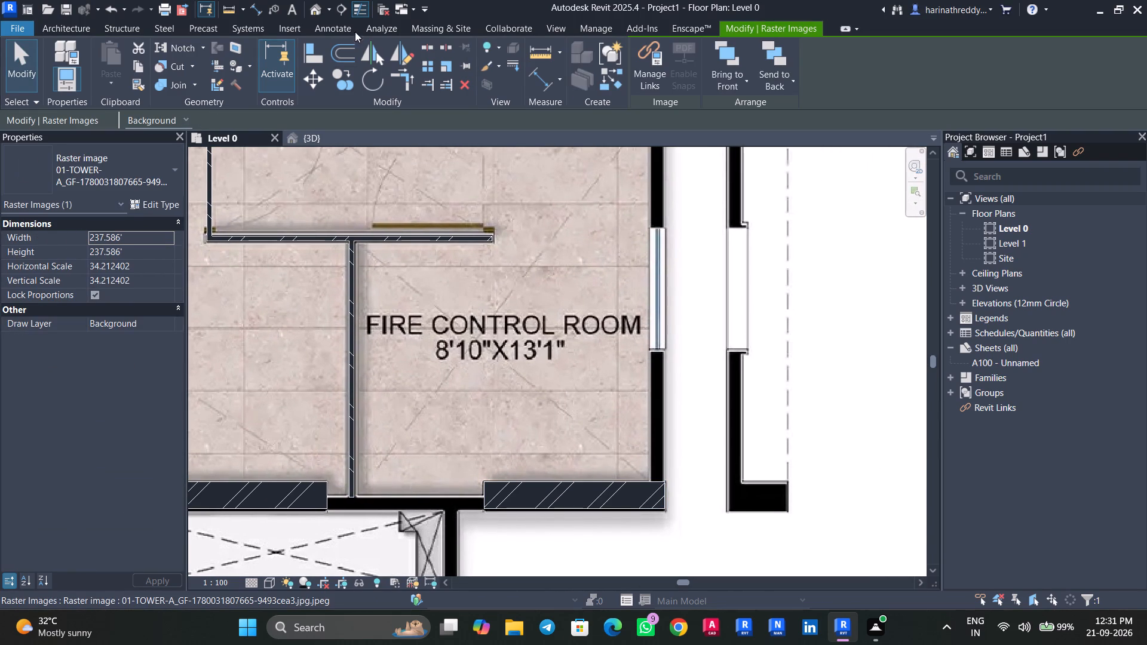
pyautogui.click(441, 62)
pyautogui.scroll(7, 689, 389)
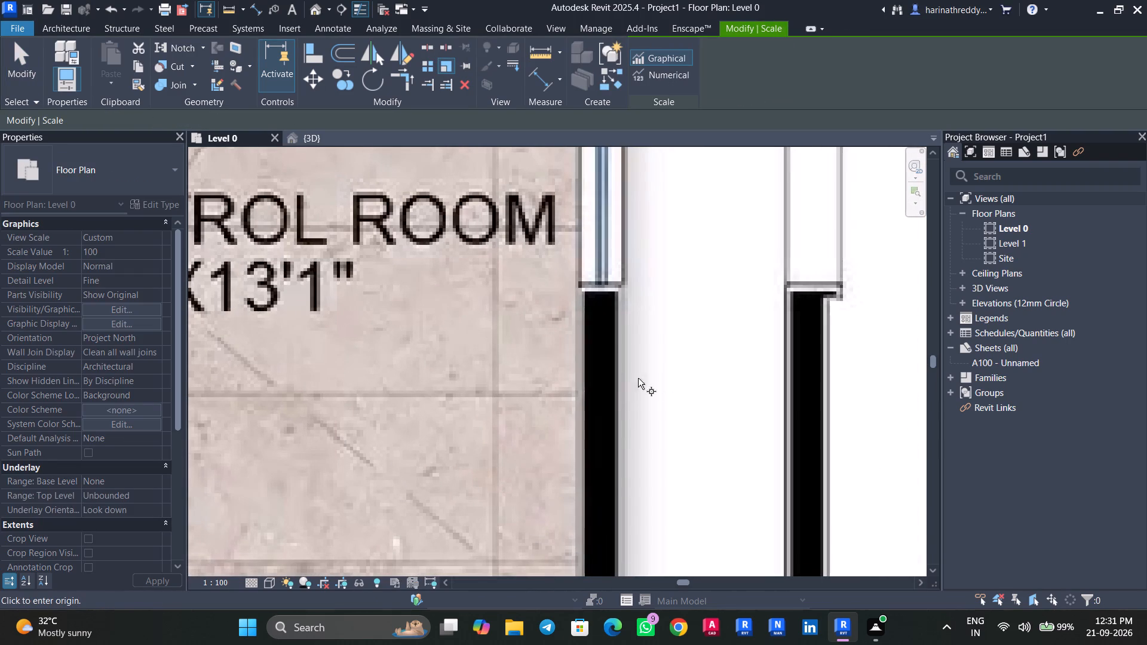
pyautogui.click(584, 387)
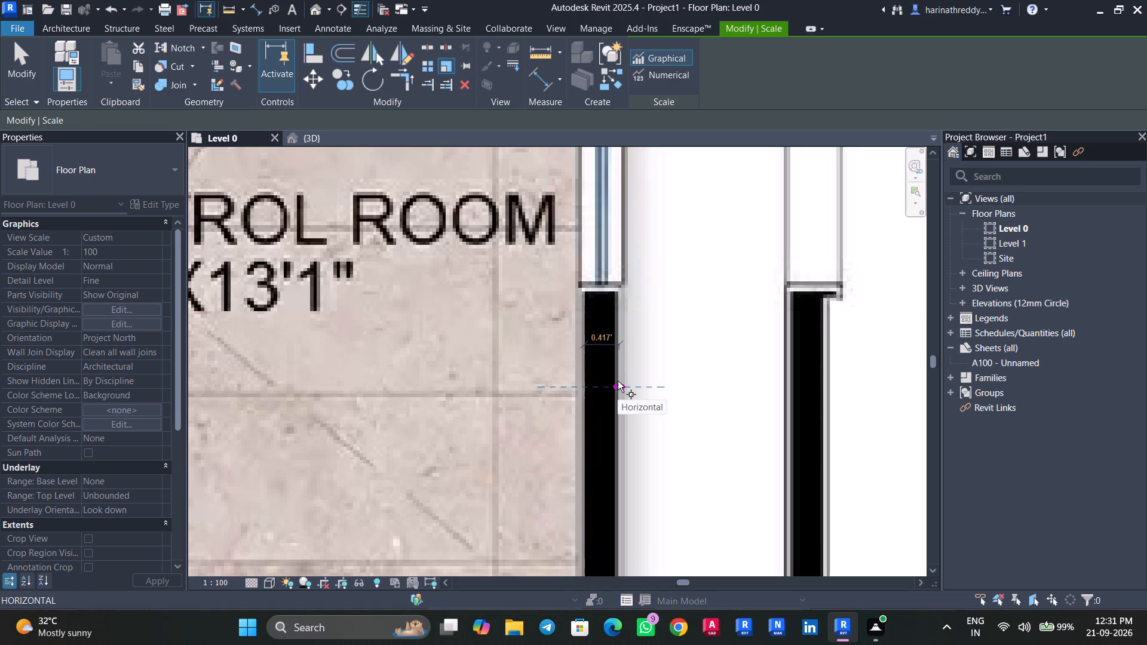
pyautogui.press('Escape')
# Measure the thickness of the wall between the 10'3"X7'3" lift and the staircase in the plan image.
pyautogui.scroll(-9, 618, 381)
pyautogui.moveTo(631, 376); pyautogui.dragTo(652, 490, button='middle')
pyautogui.scroll(-1, 631, 380)
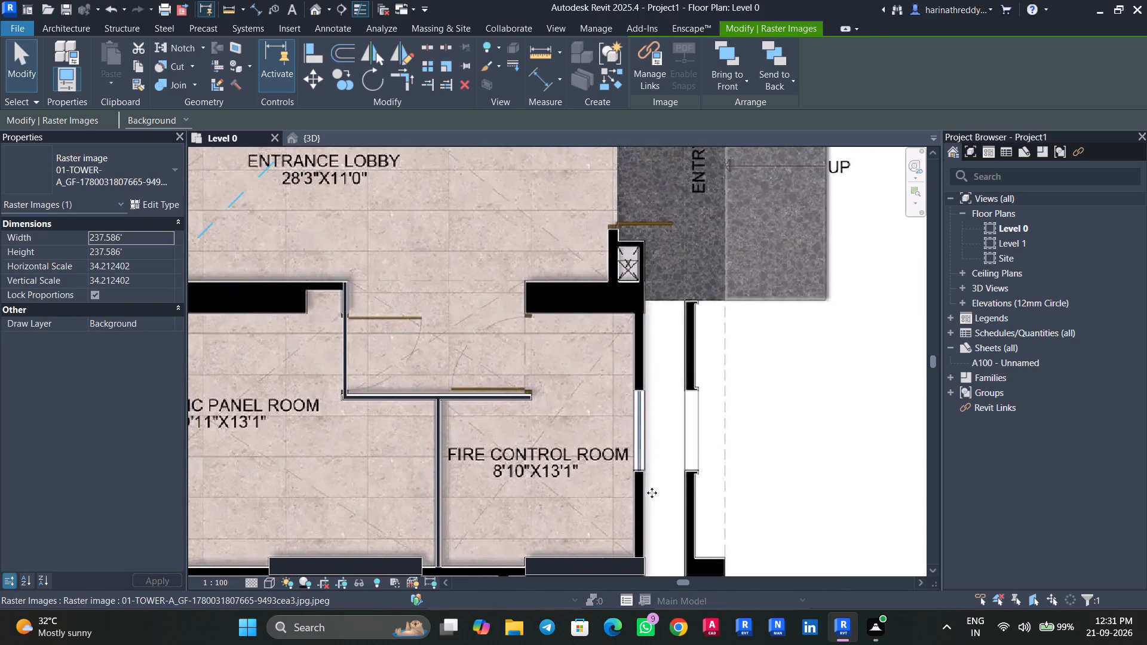
pyautogui.press('Escape')
pyautogui.scroll(-3, 531, 366)
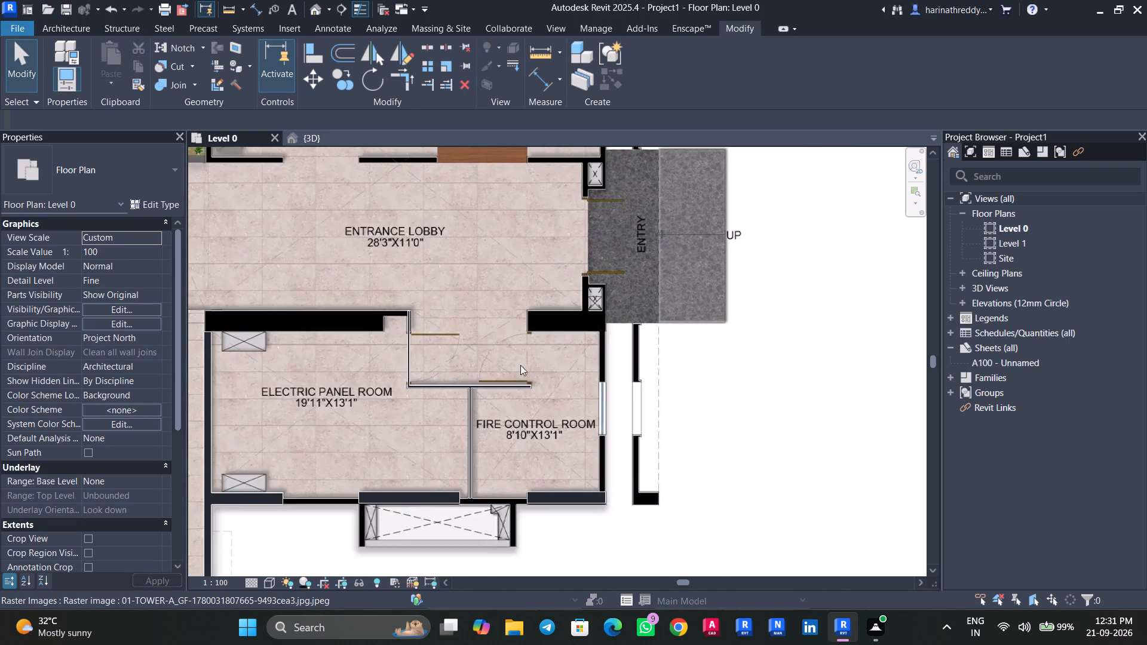
pyautogui.scroll(-1, 515, 364)
pyautogui.moveTo(516, 364); pyautogui.dragTo(731, 492, button='middle')
pyautogui.moveTo(501, 407); pyautogui.dragTo(559, 457, button='middle')
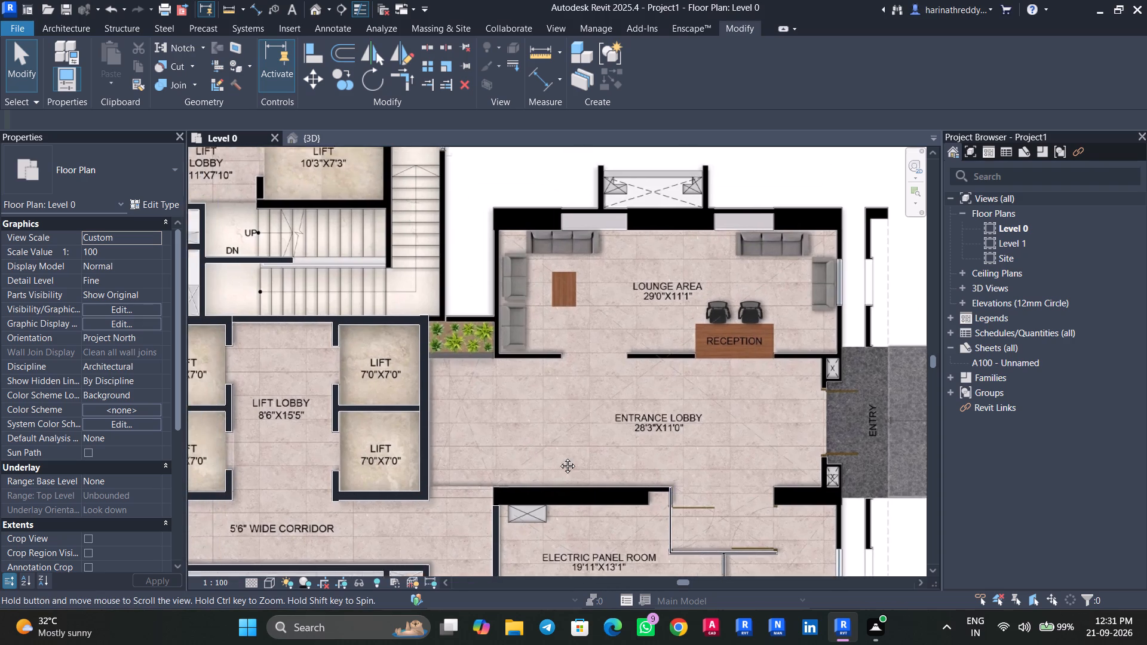
pyautogui.moveTo(559, 457); pyautogui.dragTo(670, 459, button='middle')
pyautogui.scroll(1, 670, 459)
pyautogui.scroll(-1, 631, 420)
pyautogui.moveTo(631, 420); pyautogui.dragTo(626, 497, button='middle')
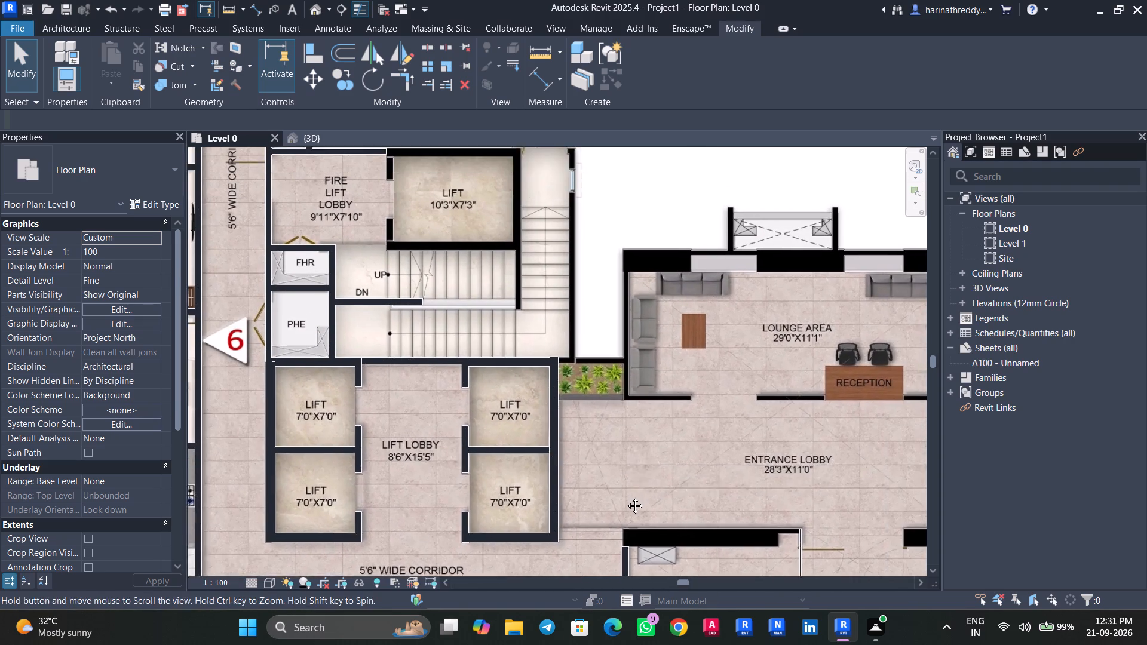
pyautogui.moveTo(626, 497); pyautogui.dragTo(631, 566, button='middle')
pyautogui.press('Escape')
pyautogui.click(348, 328)
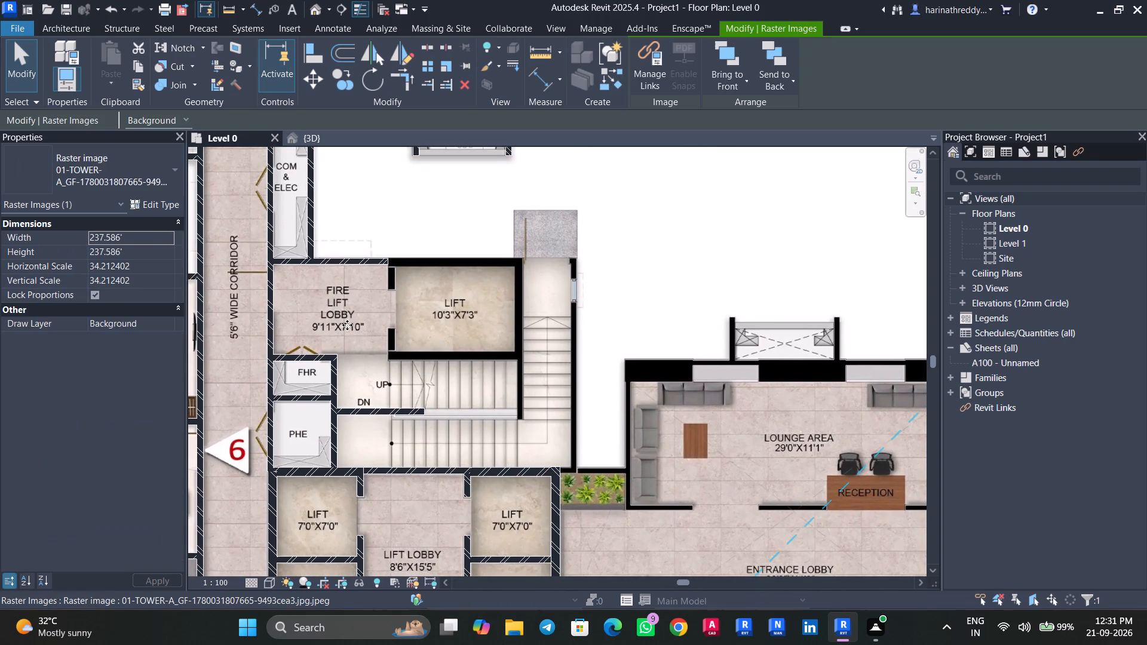
pyautogui.click(446, 65)
pyautogui.scroll(8, 511, 365)
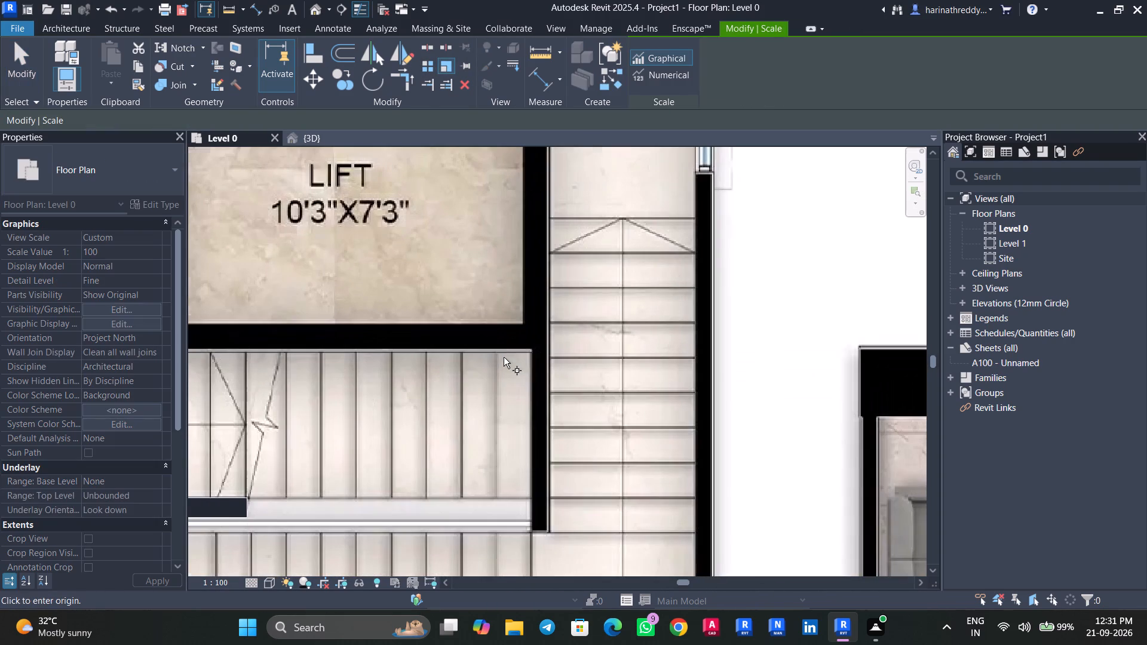
pyautogui.click(477, 347)
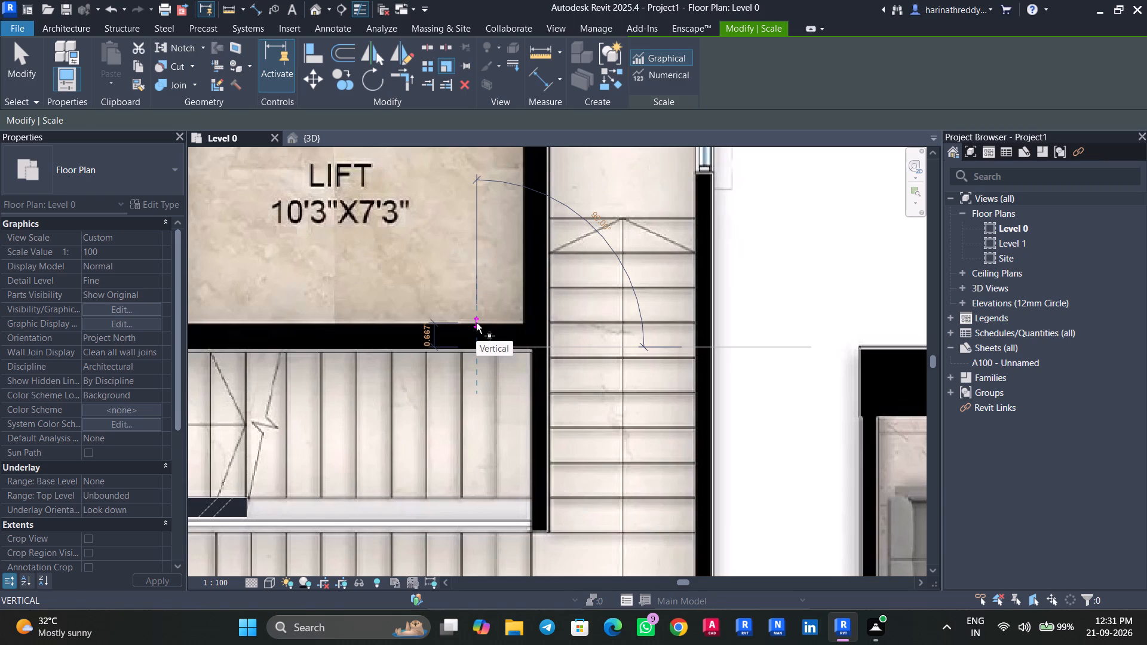
pyautogui.press('Escape')
# Check the structure layer thickness of wall types W5 and W3 without changing either one.
pyautogui.write('WA')
pyautogui.click(122, 167)
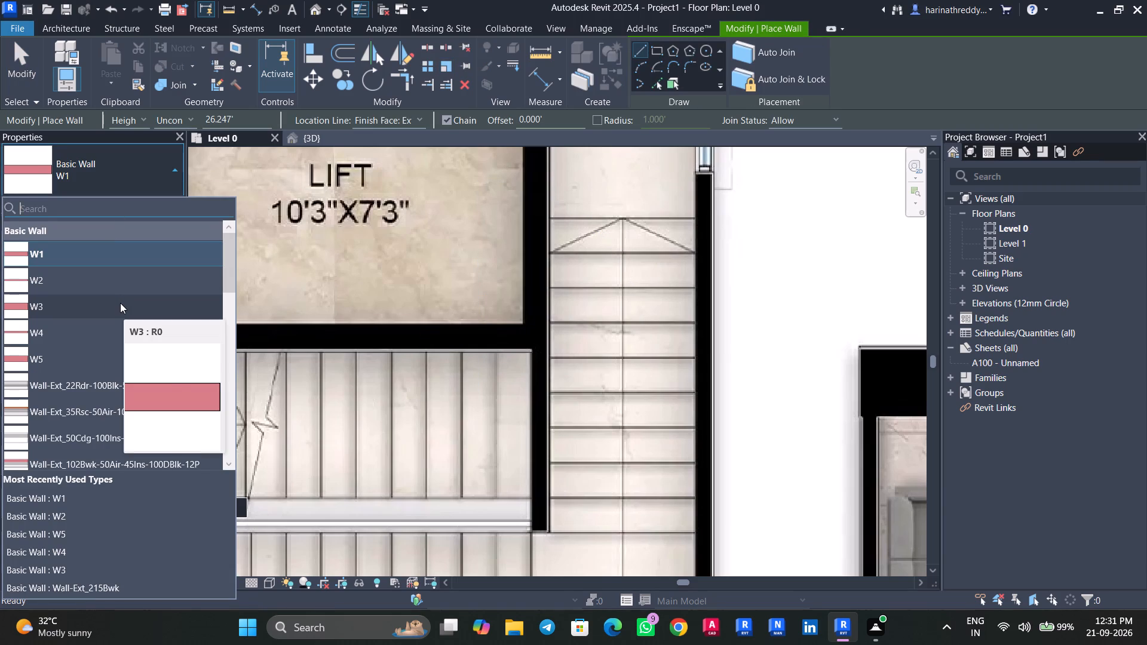
pyautogui.click(109, 352)
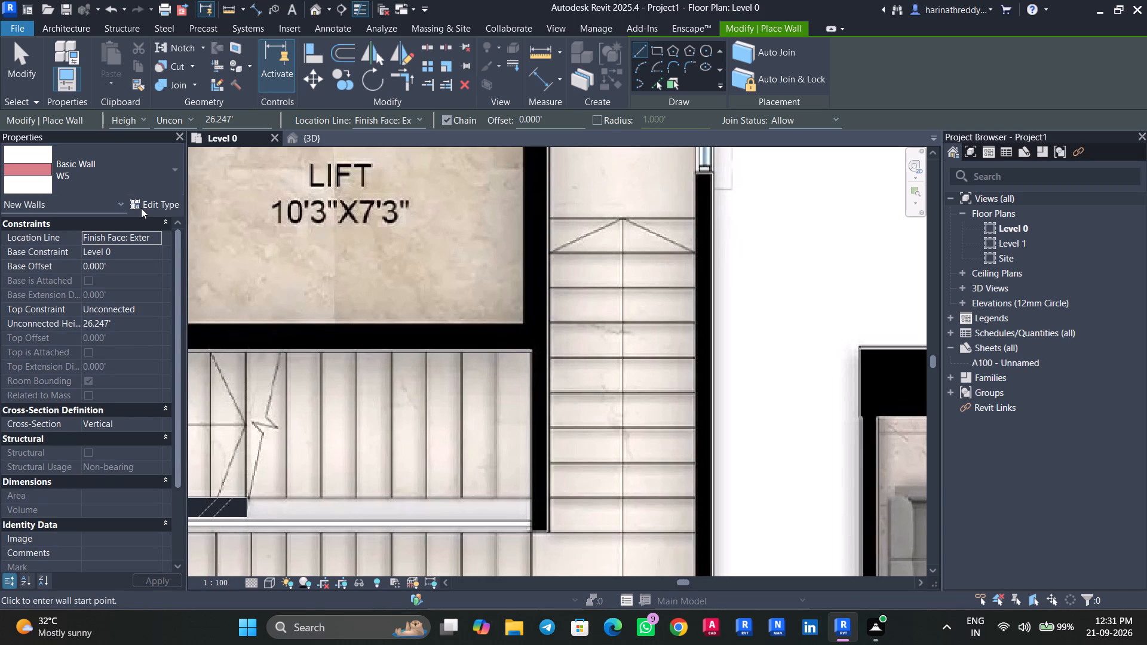
pyautogui.click(142, 208)
pyautogui.click(721, 243)
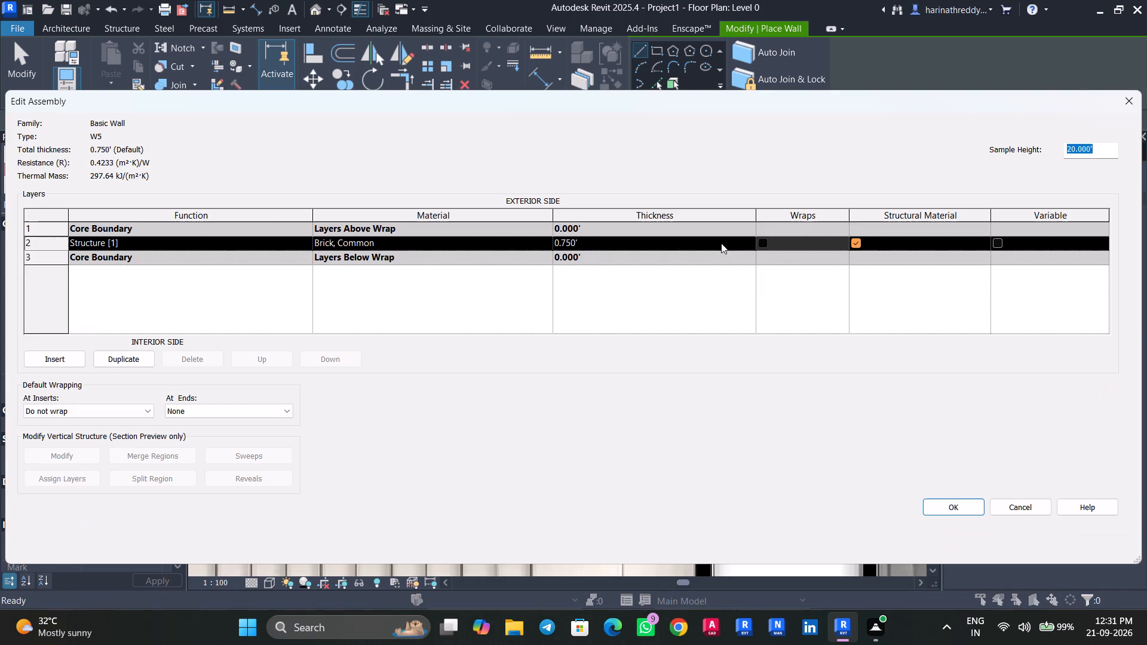
pyautogui.click(1127, 95)
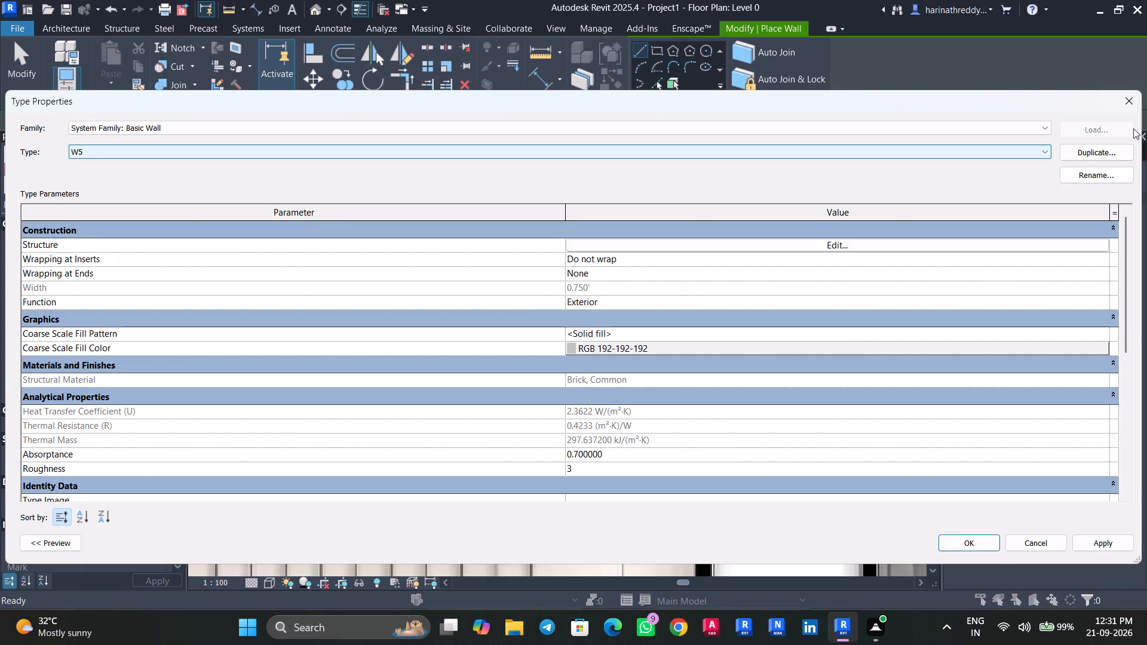
pyautogui.click(1135, 106)
pyautogui.click(102, 173)
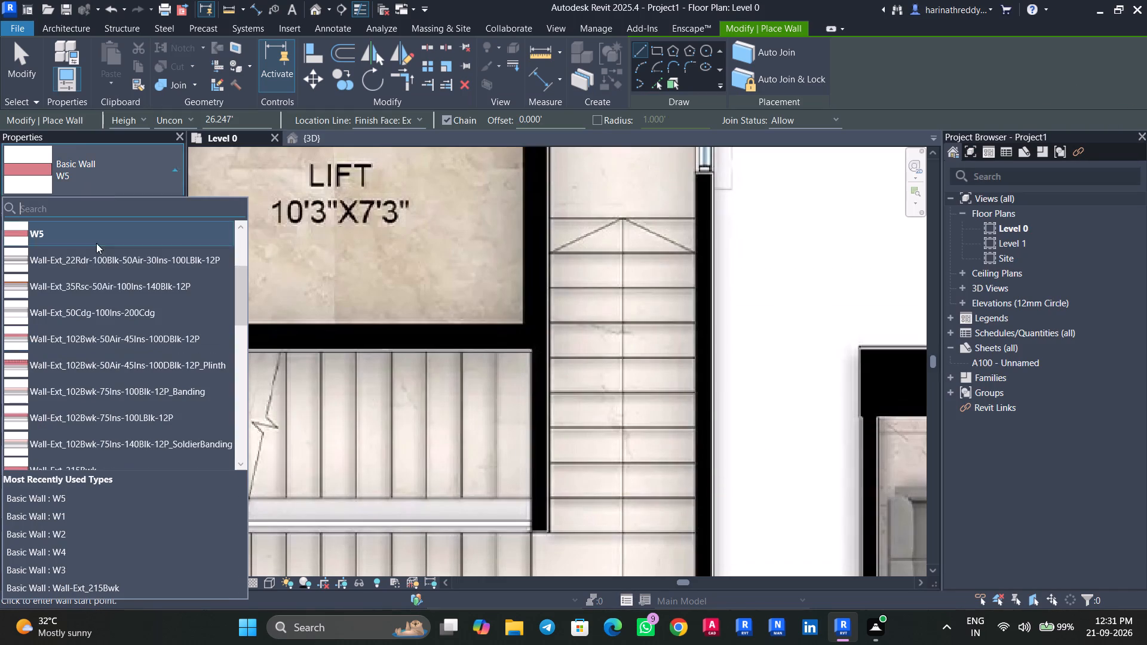
pyautogui.scroll(1, 81, 240)
pyautogui.click(70, 261)
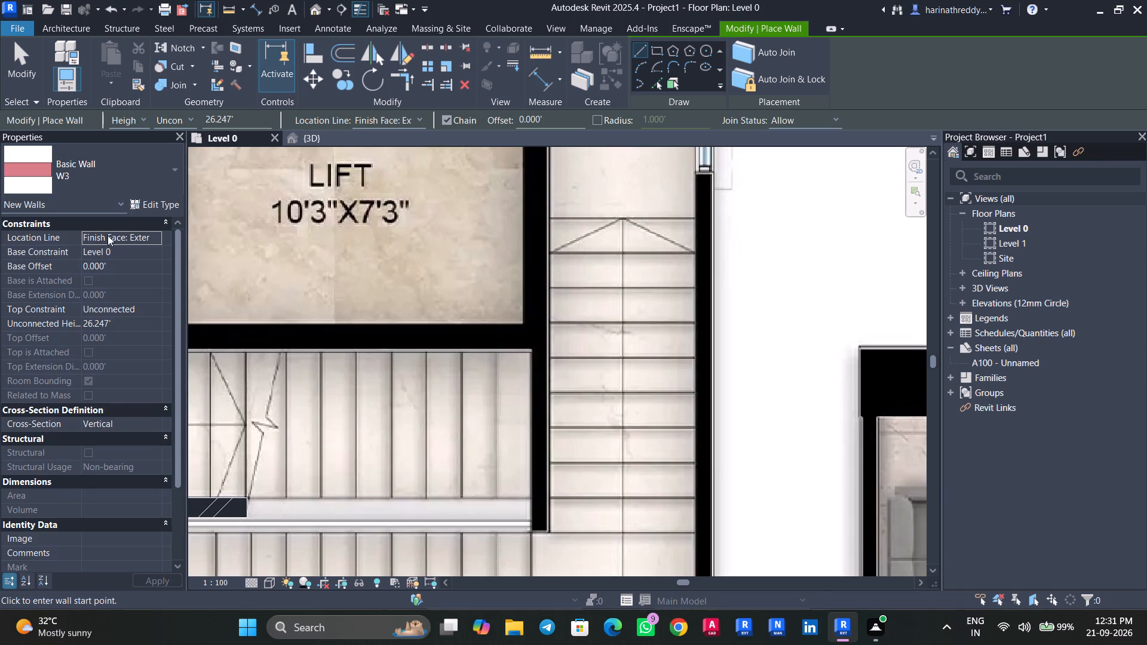
pyautogui.click(162, 203)
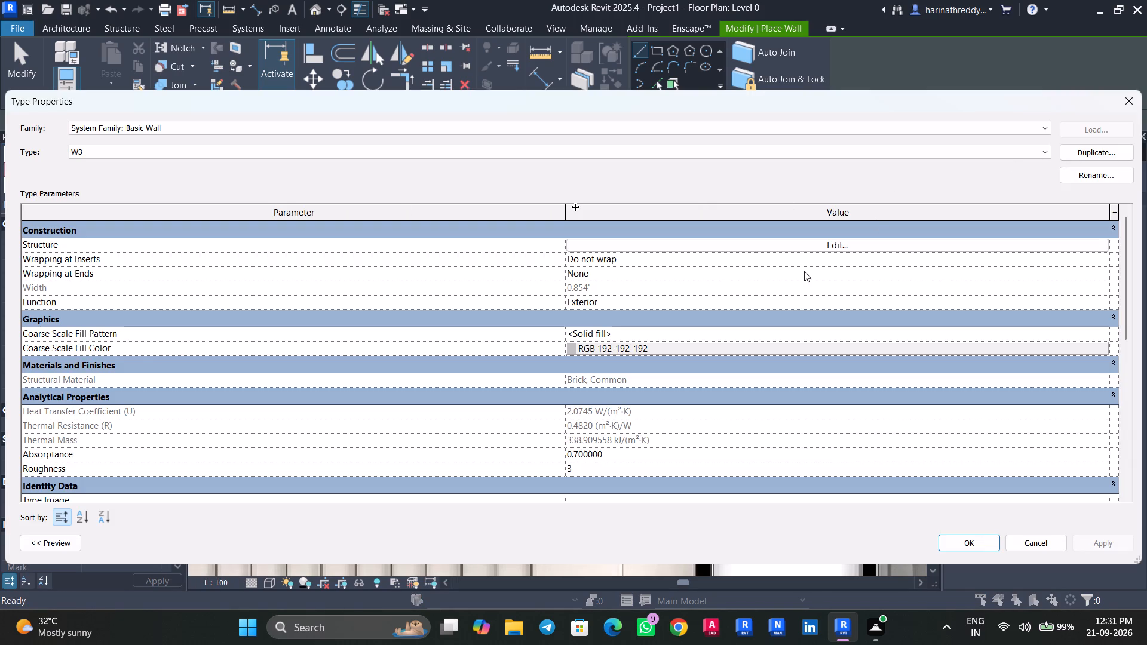
pyautogui.click(815, 247)
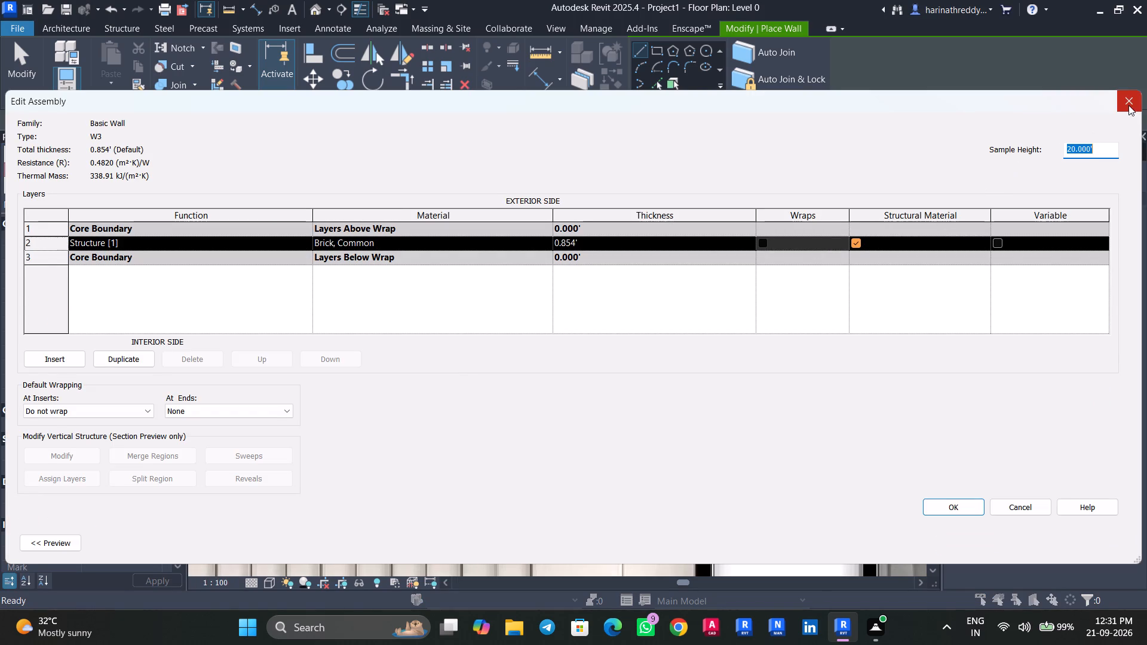
pyautogui.click(1130, 104)
pyautogui.click(1127, 106)
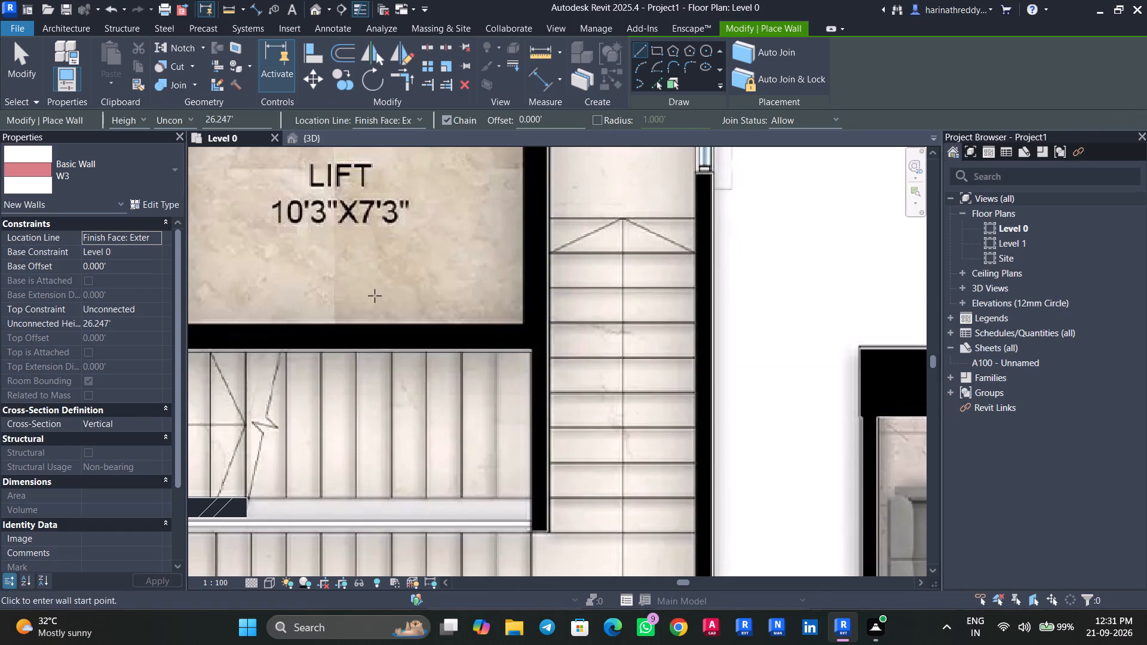
# Draw a horizontal W5 wall about 11.4' long between the 10'3"X7'3" lift and the staircase.
pyautogui.click(157, 174)
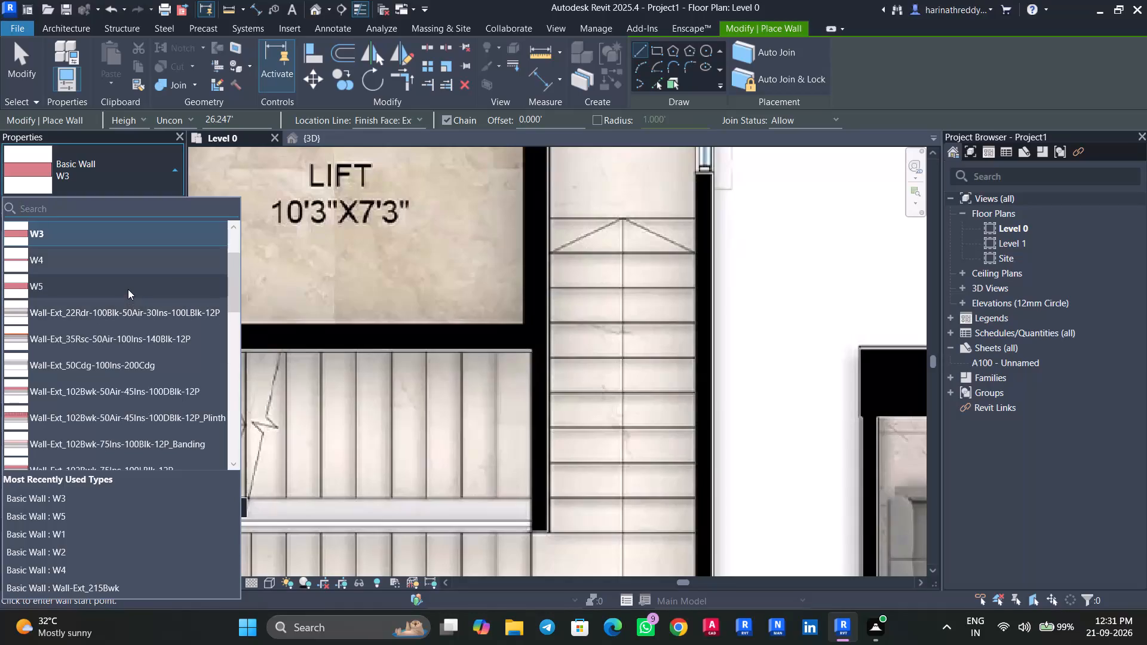
pyautogui.click(128, 289)
pyautogui.moveTo(192, 336); pyautogui.dragTo(422, 294, button='middle')
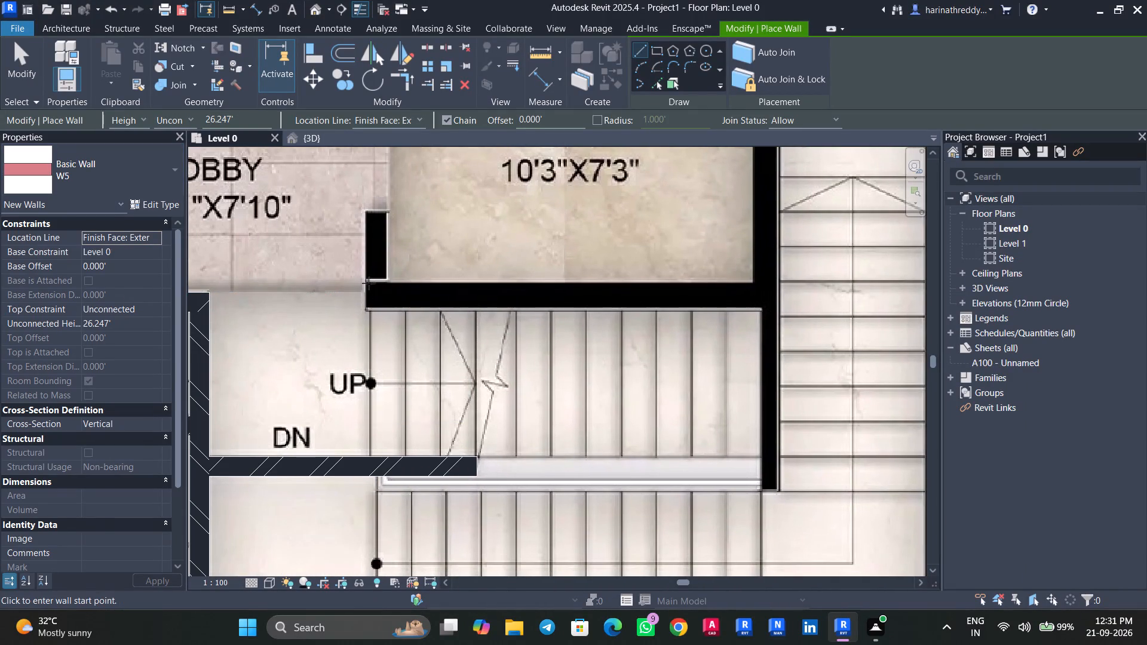
pyautogui.scroll(6, 367, 284)
pyautogui.click(366, 281)
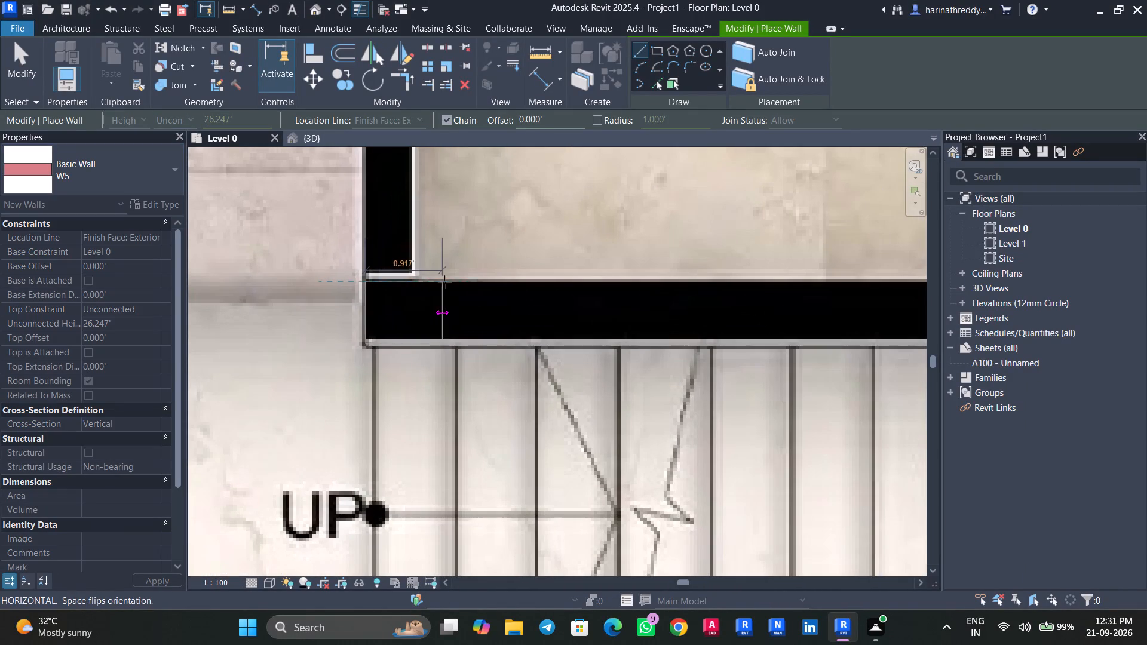
pyautogui.scroll(-5, 470, 277)
pyautogui.moveTo(470, 277); pyautogui.dragTo(224, 332, button='middle')
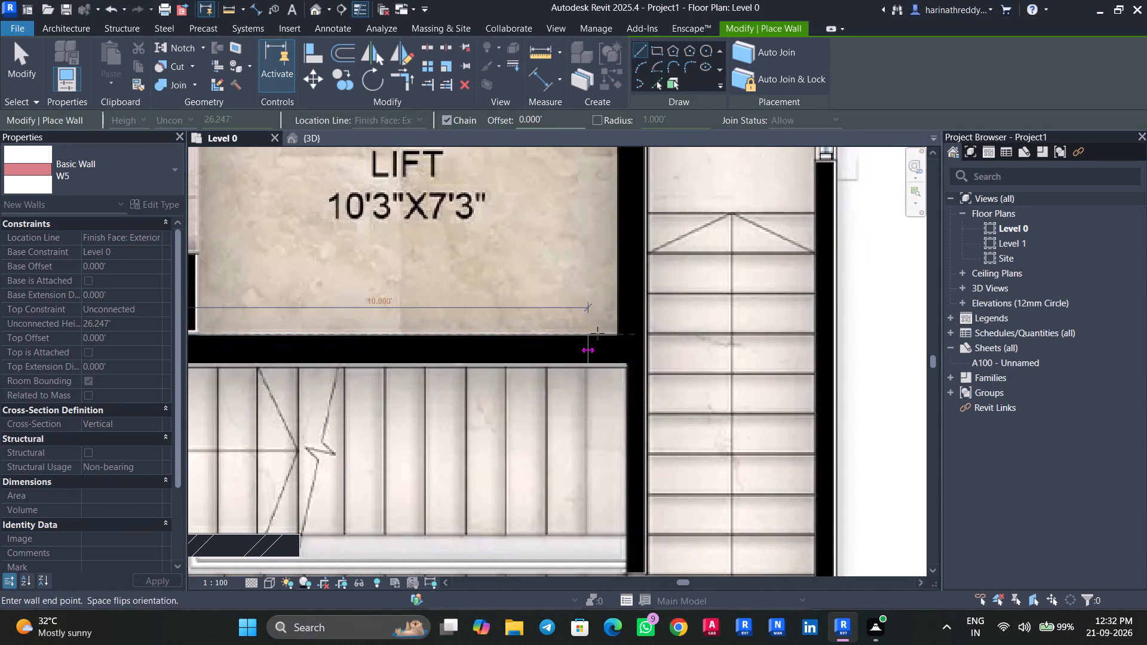
pyautogui.click(646, 332)
pyautogui.press('Escape')
# Draw a W5 wall along the lift's upper side, from the end of the fire lift lobby's top wall to the lift's outer corner.
pyautogui.scroll(-4, 552, 274)
pyautogui.moveTo(544, 279); pyautogui.dragTo(493, 456, button='middle')
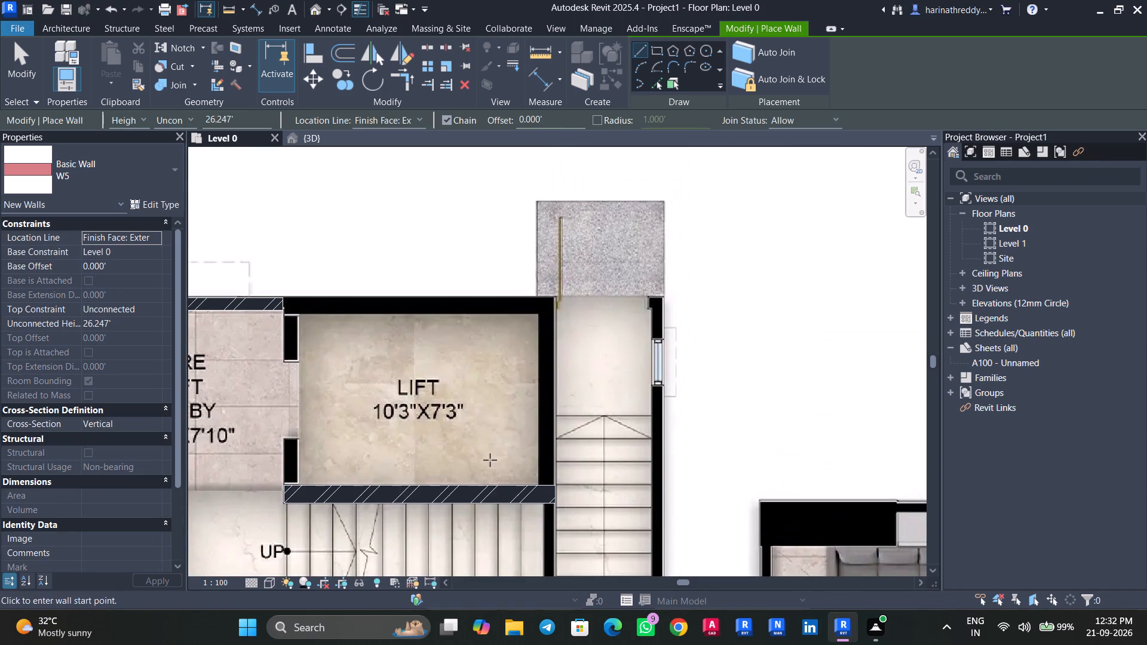
pyautogui.scroll(6, 334, 331)
pyautogui.moveTo(240, 306); pyautogui.dragTo(332, 348, button='middle')
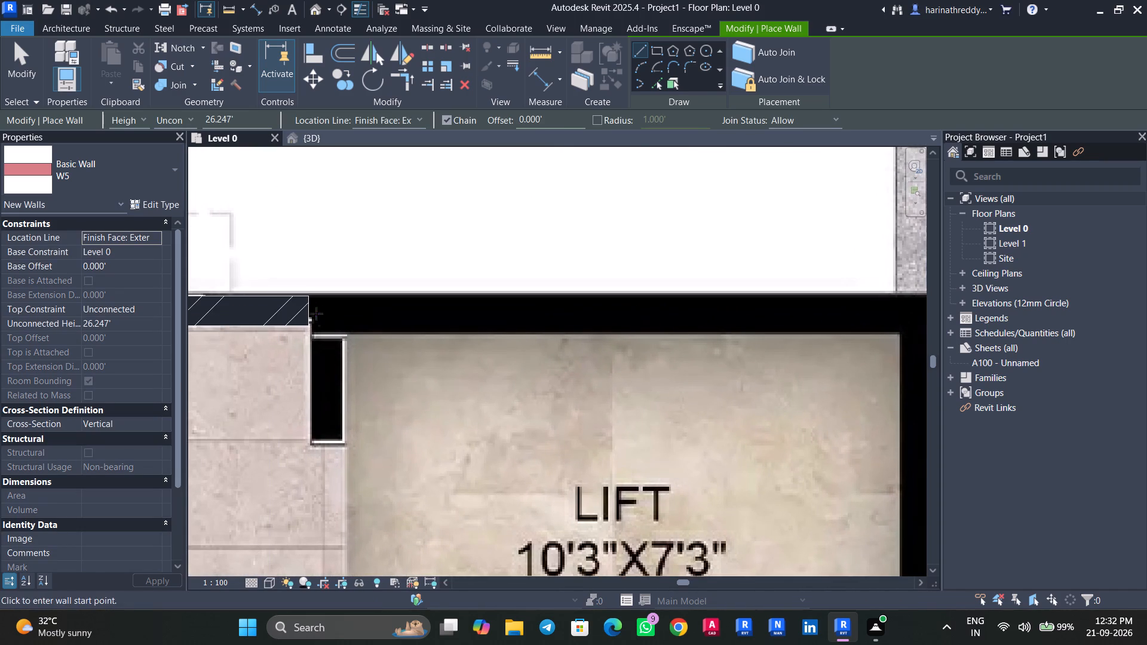
pyautogui.click(310, 296)
pyautogui.scroll(-4, 414, 293)
pyautogui.moveTo(415, 293); pyautogui.dragTo(191, 351, button='middle')
pyautogui.scroll(6, 489, 361)
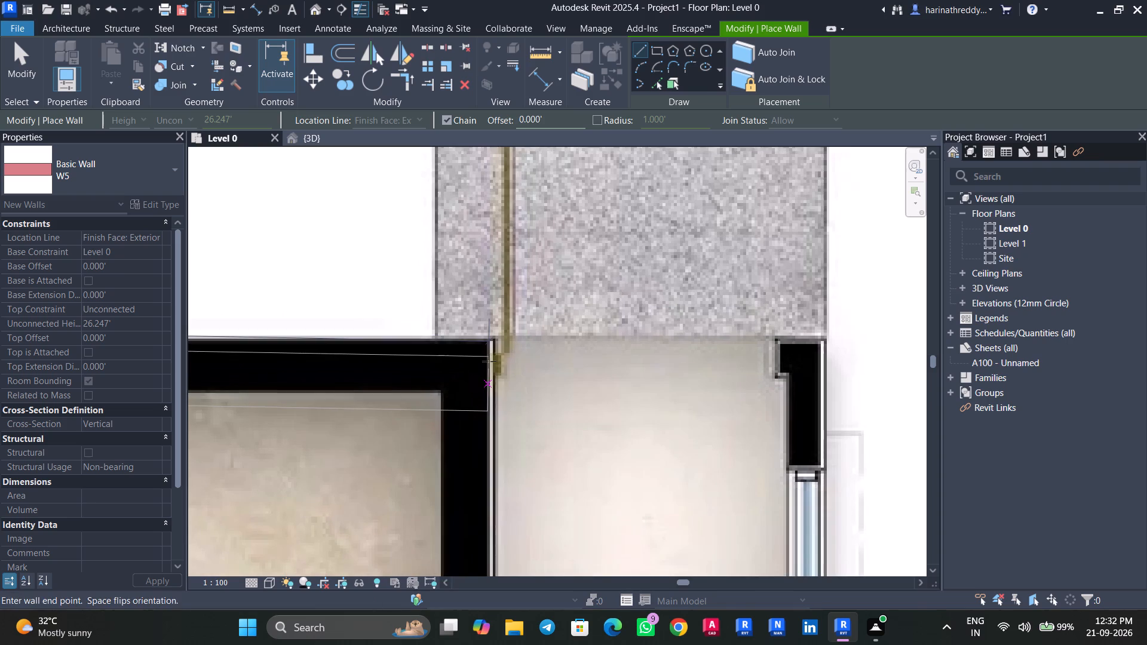
pyautogui.click(489, 345)
pyautogui.press('Escape')
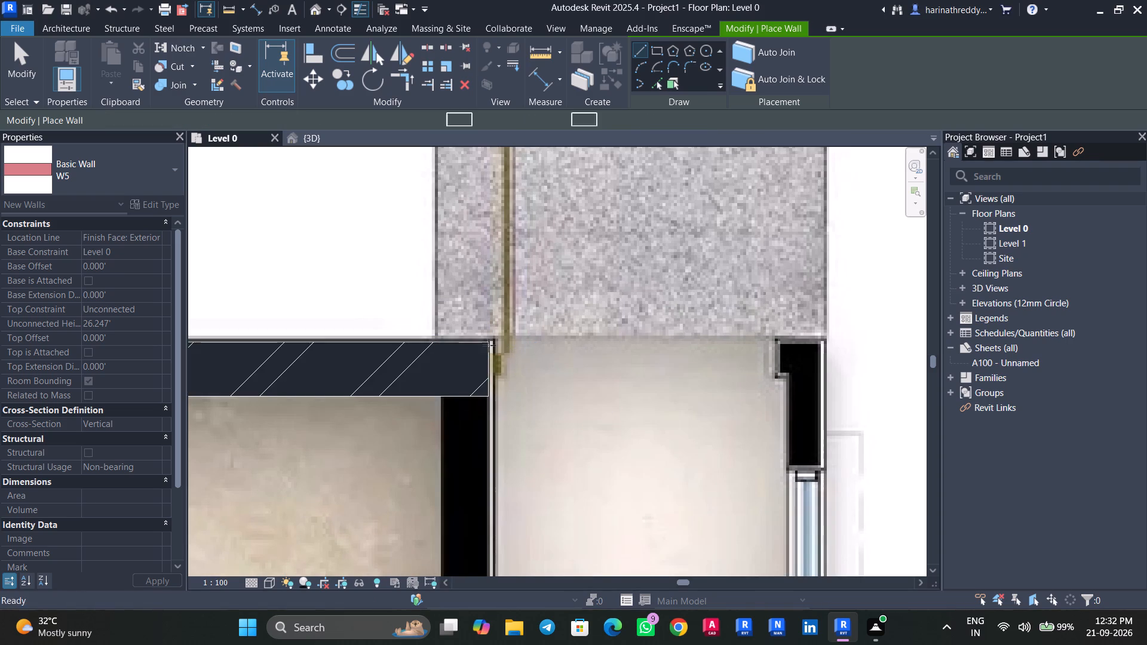
# Draw a vertical W5 wall along the lift's right side, joining the upper lift wall to the lower one.
pyautogui.click(491, 397)
pyautogui.scroll(-2, 491, 463)
pyautogui.moveTo(491, 463); pyautogui.dragTo(401, 308, button='middle')
pyautogui.scroll(-2, 491, 463)
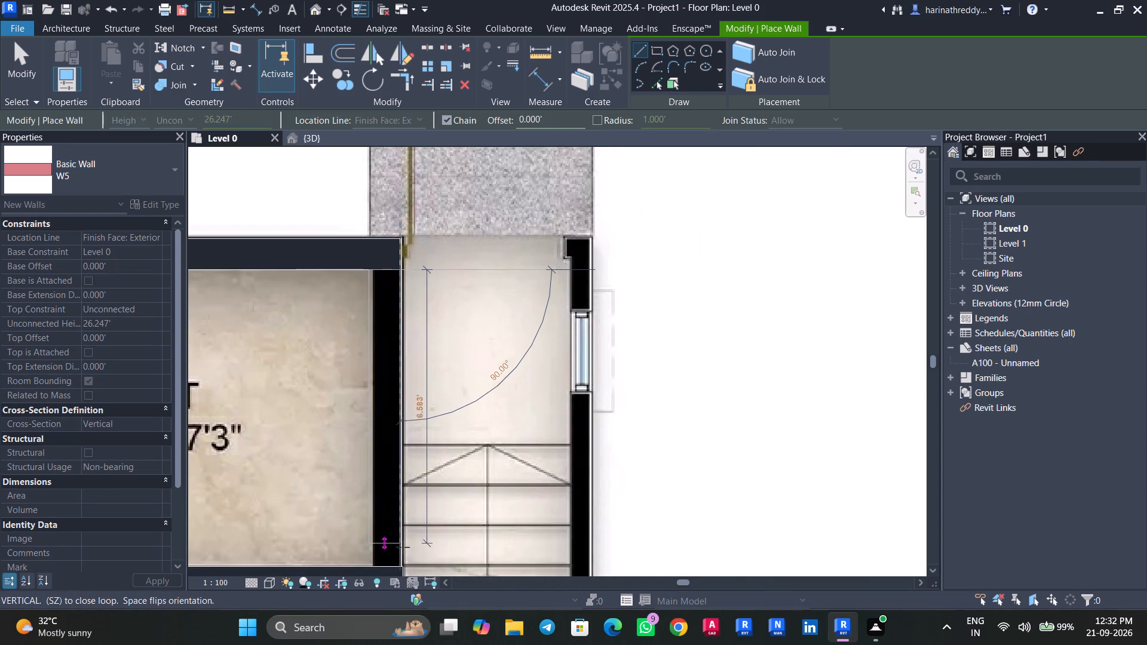
pyautogui.click(400, 567)
pyautogui.press('Escape')
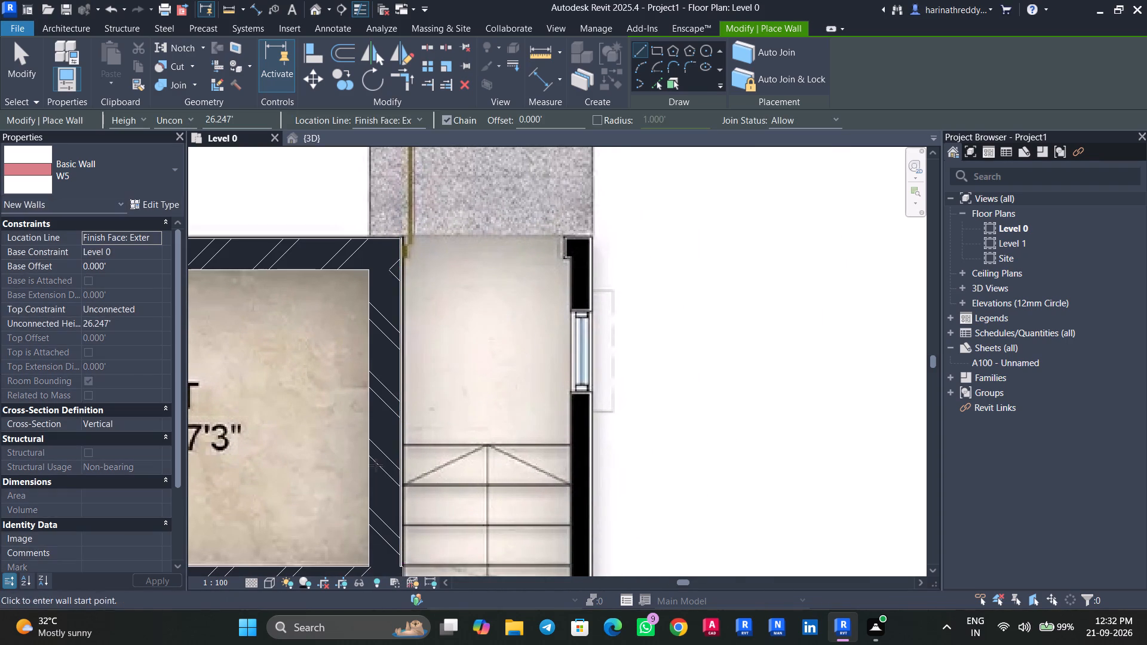
# Nudge the W5 wall along the lift's right side one increment to the right to match the plan image.
pyautogui.press('Escape')
pyautogui.click(376, 462)
pyautogui.press('Right')
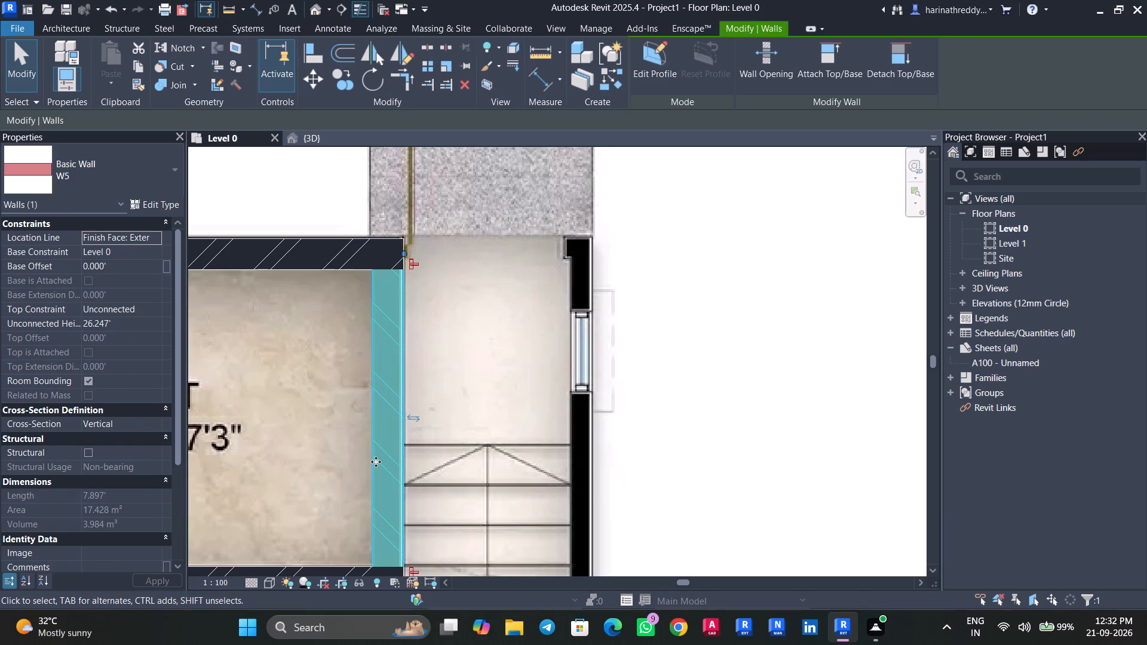
pyautogui.press('Escape')
# Measure the thickness of the lower wall stub between the fire lift lobby and the 10'3"X7'3" lift on the plan image.
pyautogui.scroll(-4, 314, 393)
pyautogui.moveTo(304, 376); pyautogui.dragTo(360, 360, button='middle')
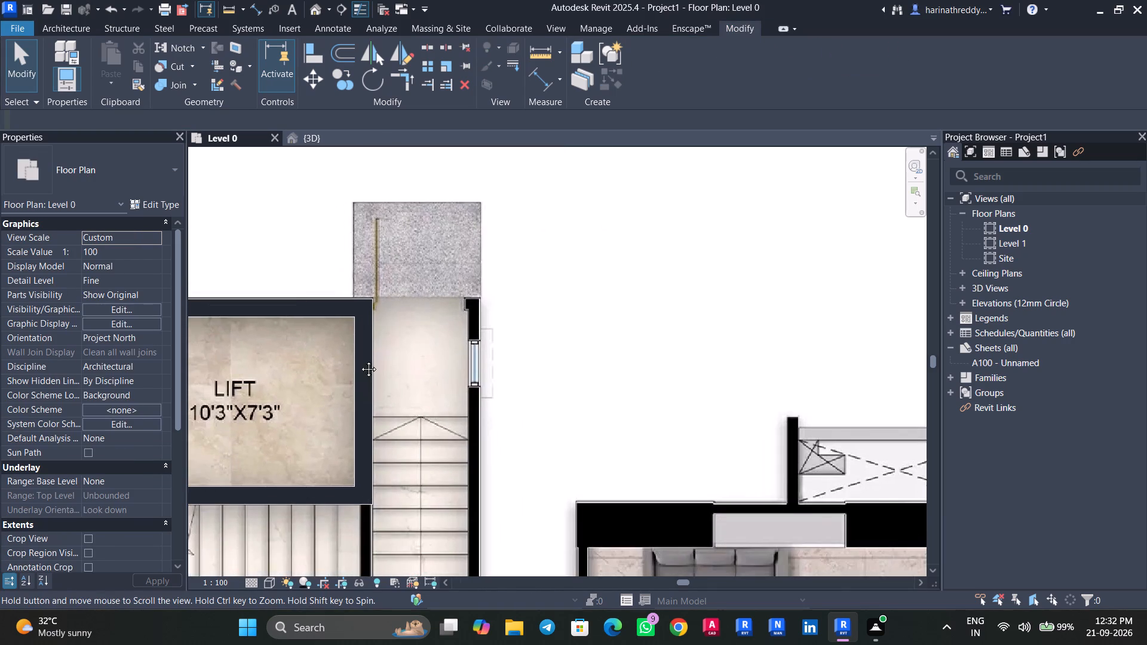
pyautogui.moveTo(360, 360); pyautogui.dragTo(376, 357, button='middle')
pyautogui.moveTo(377, 504); pyautogui.dragTo(376, 330, button='middle')
pyautogui.scroll(-1, 377, 475)
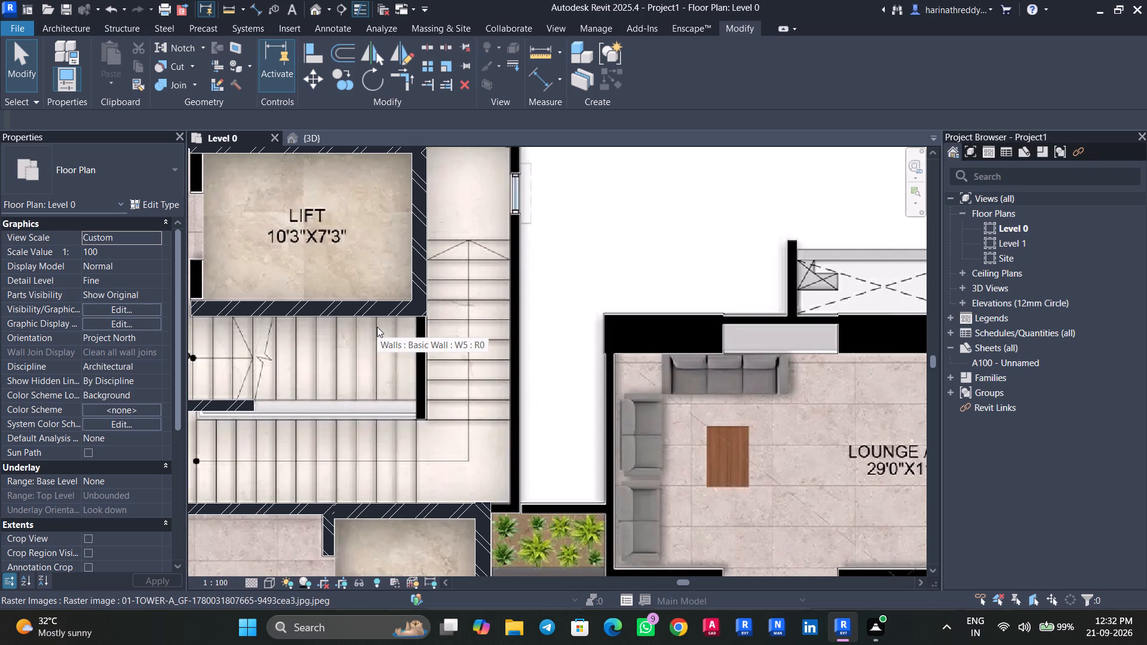
pyautogui.moveTo(225, 285); pyautogui.dragTo(433, 343, button='middle')
pyautogui.scroll(5, 415, 339)
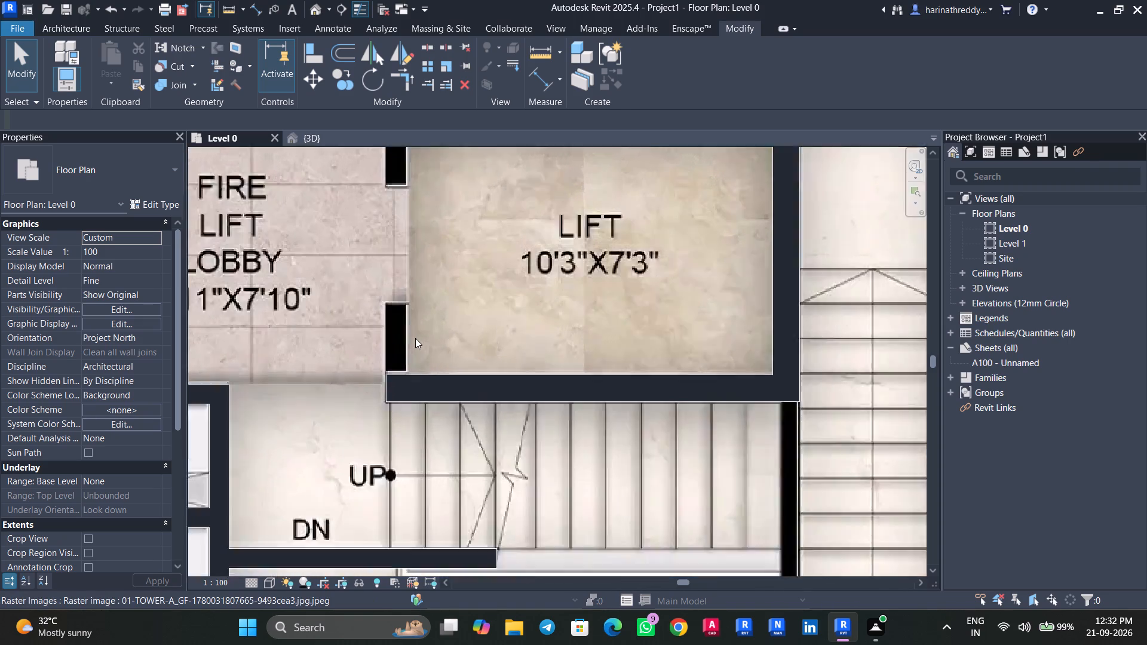
pyautogui.scroll(1, 415, 338)
pyautogui.press('Escape')
pyautogui.click(336, 227)
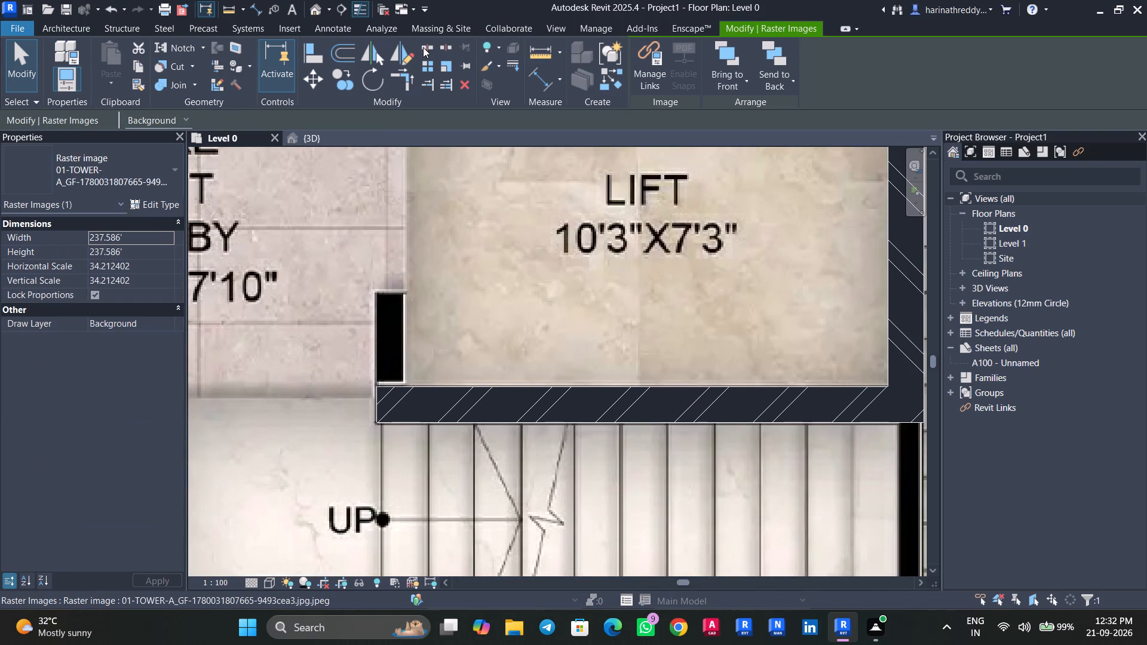
pyautogui.click(446, 65)
pyautogui.scroll(4, 394, 326)
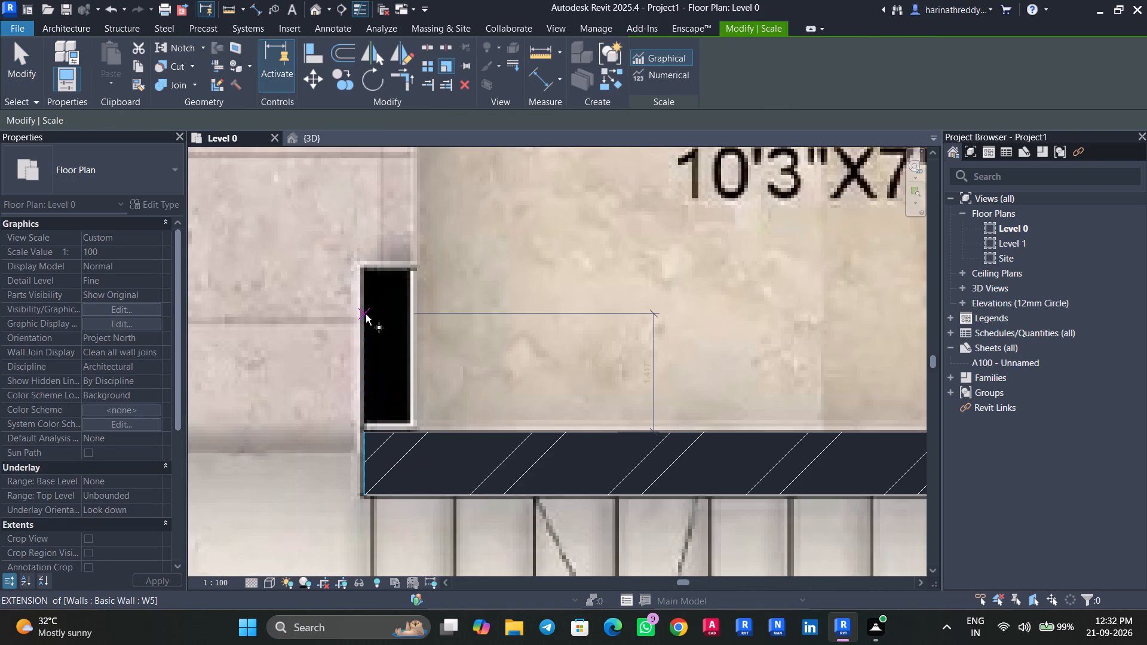
pyautogui.click(364, 312)
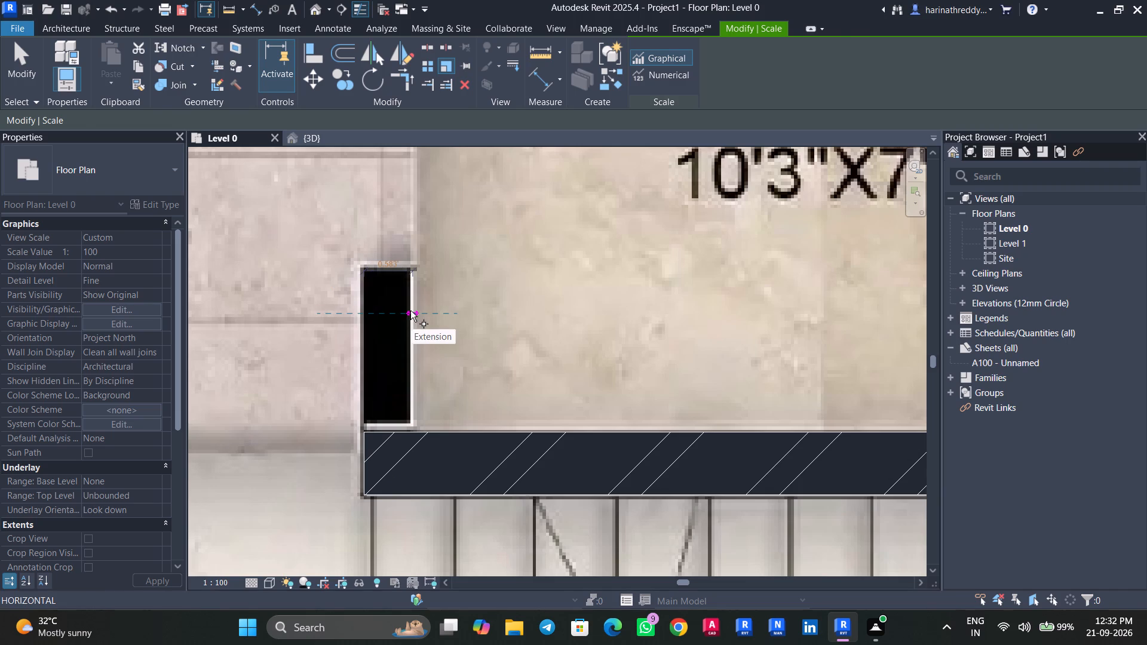
pyautogui.press('Escape')
# Draw a vertical W1 wall over the lower stub beside the lift opening, up from the lift's lower W5 wall.
pyautogui.press('w')
pyautogui.press('a')
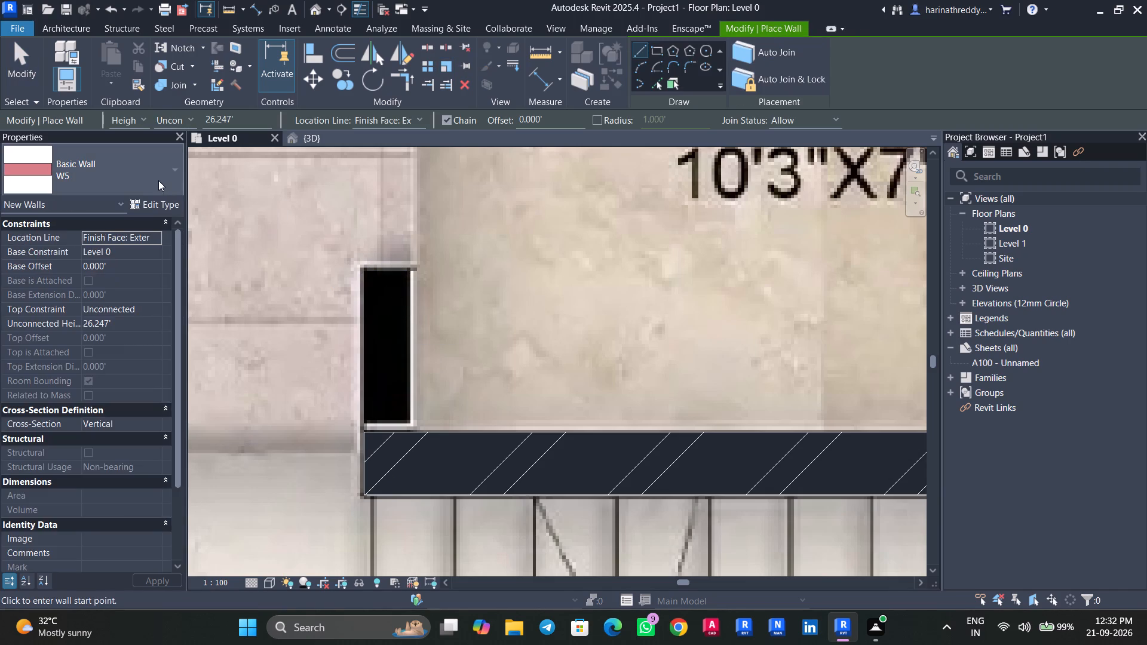
pyautogui.click(158, 179)
pyautogui.scroll(7, 151, 284)
pyautogui.click(140, 260)
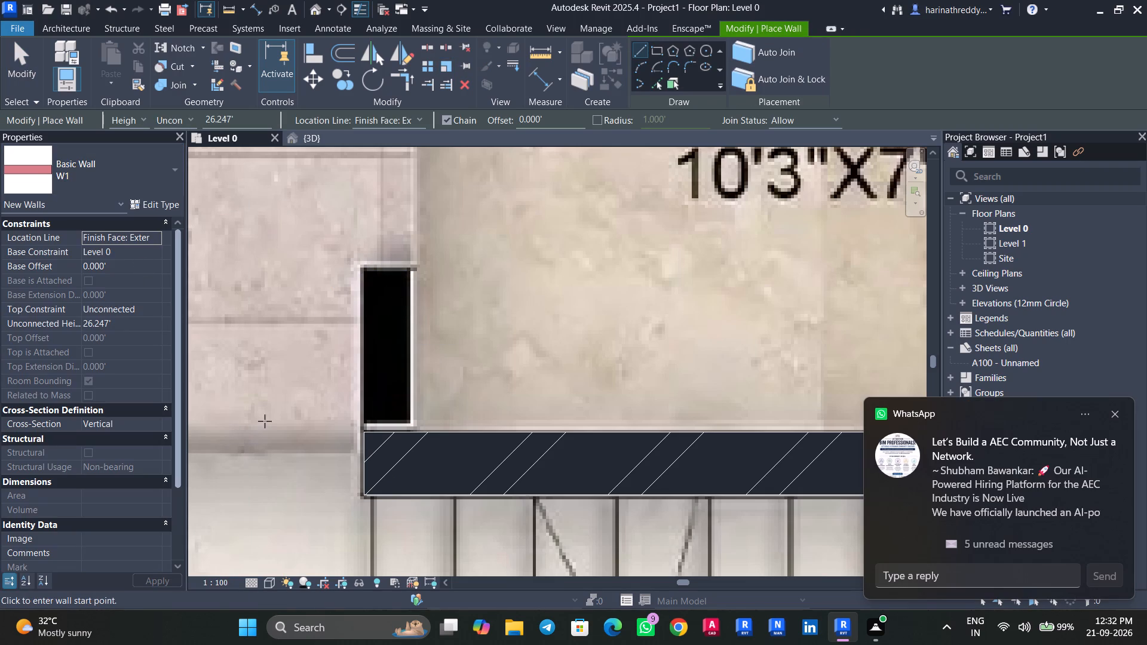
pyautogui.click(363, 426)
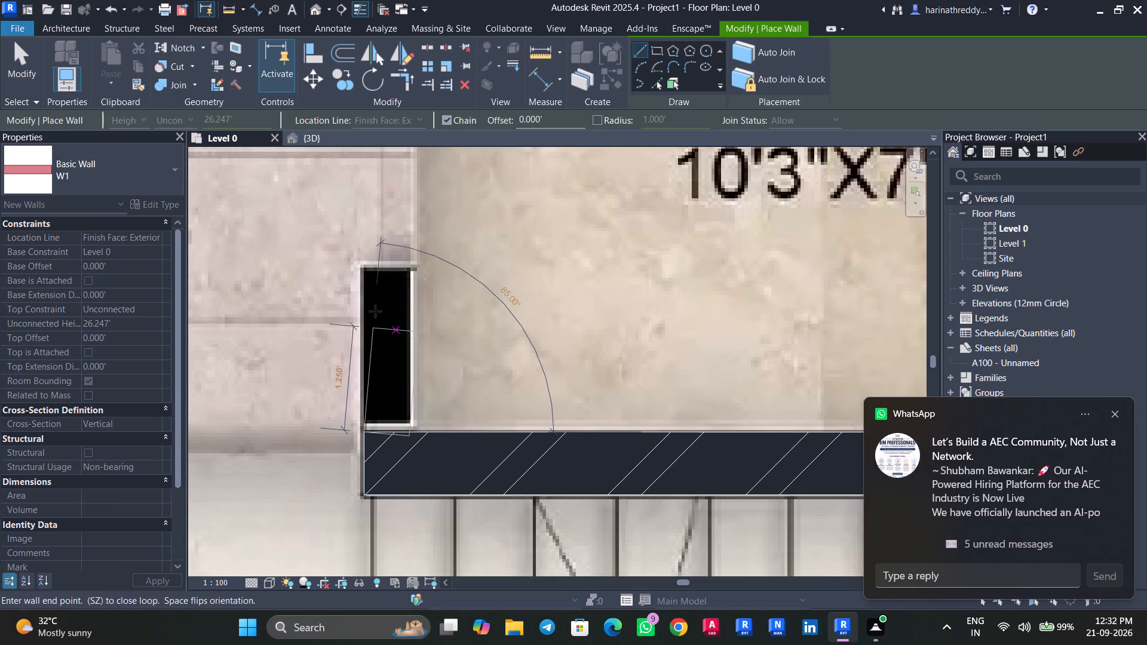
pyautogui.click(361, 266)
pyautogui.scroll(-7, 361, 266)
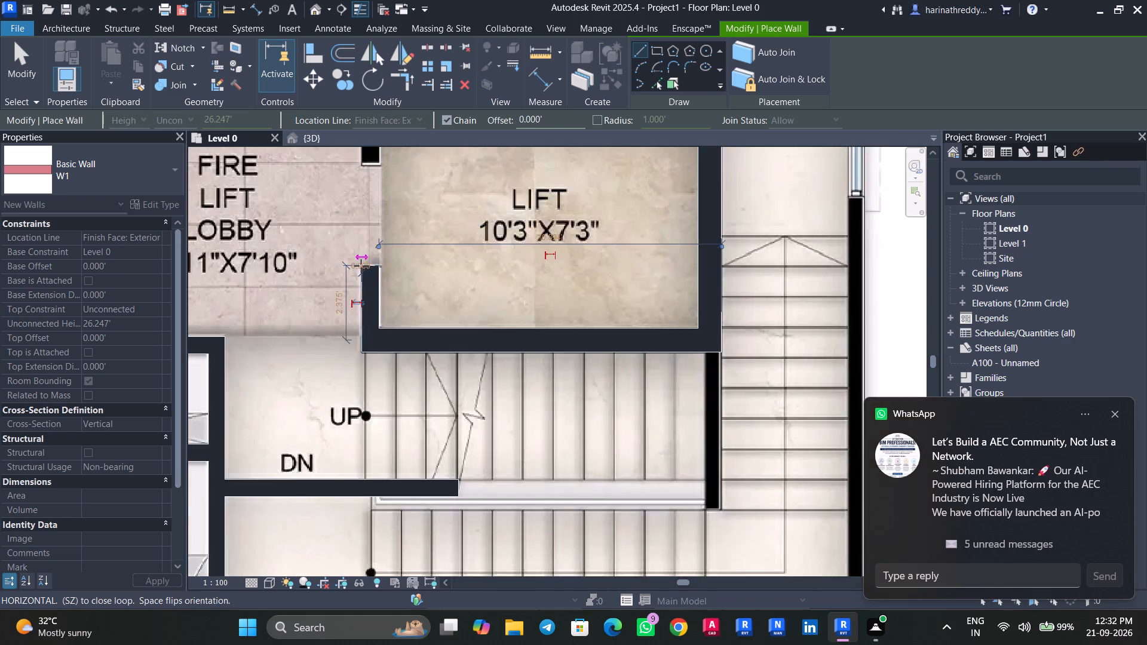
pyautogui.moveTo(363, 269); pyautogui.dragTo(400, 411, button='middle')
pyautogui.scroll(-1, 370, 282)
pyautogui.scroll(1, 400, 411)
pyautogui.press('Escape')
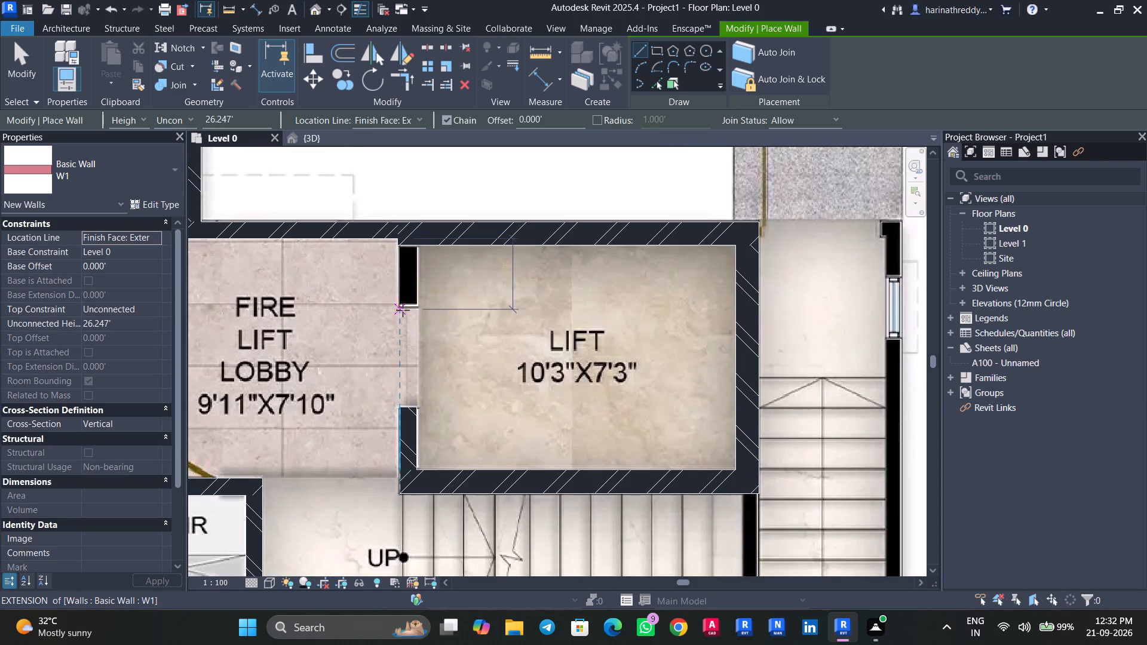
# Draw a vertical W1 wall over the upper stub beside the lift opening, up to the lift's upper W5 wall.
pyautogui.scroll(4, 398, 305)
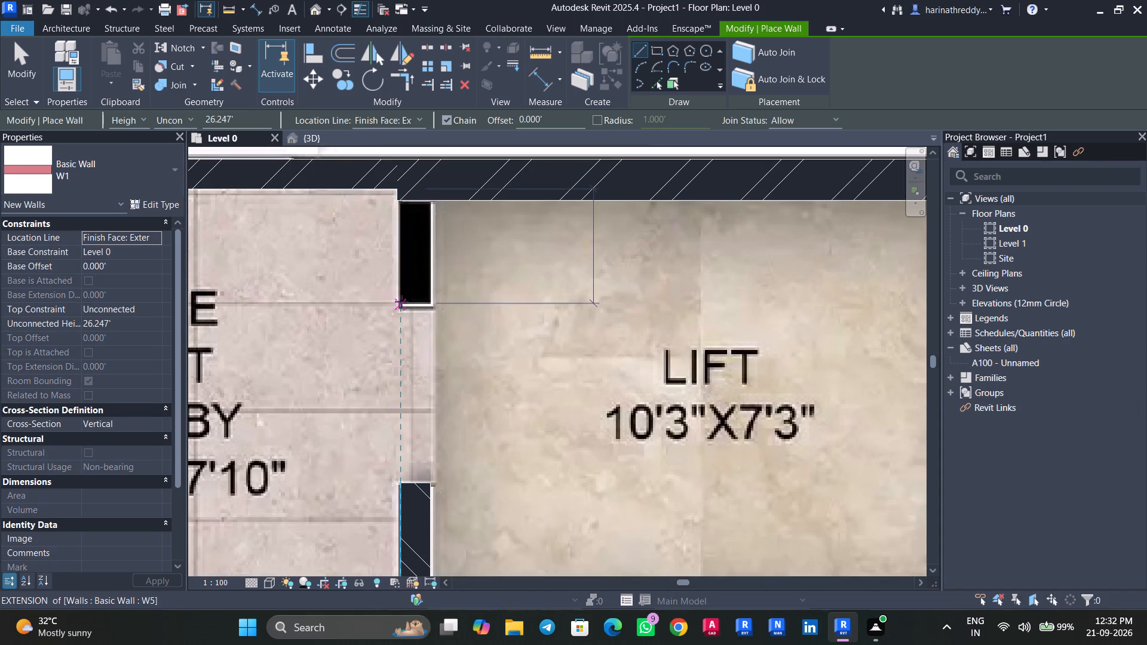
pyautogui.click(400, 307)
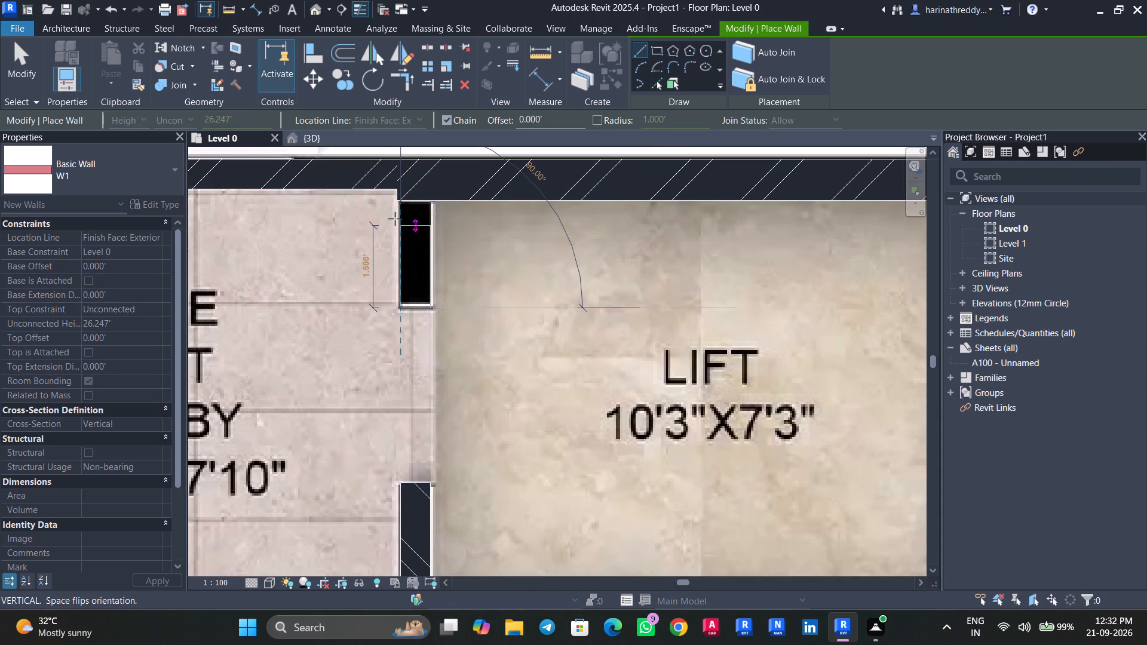
pyautogui.click(396, 201)
pyautogui.press('Escape')
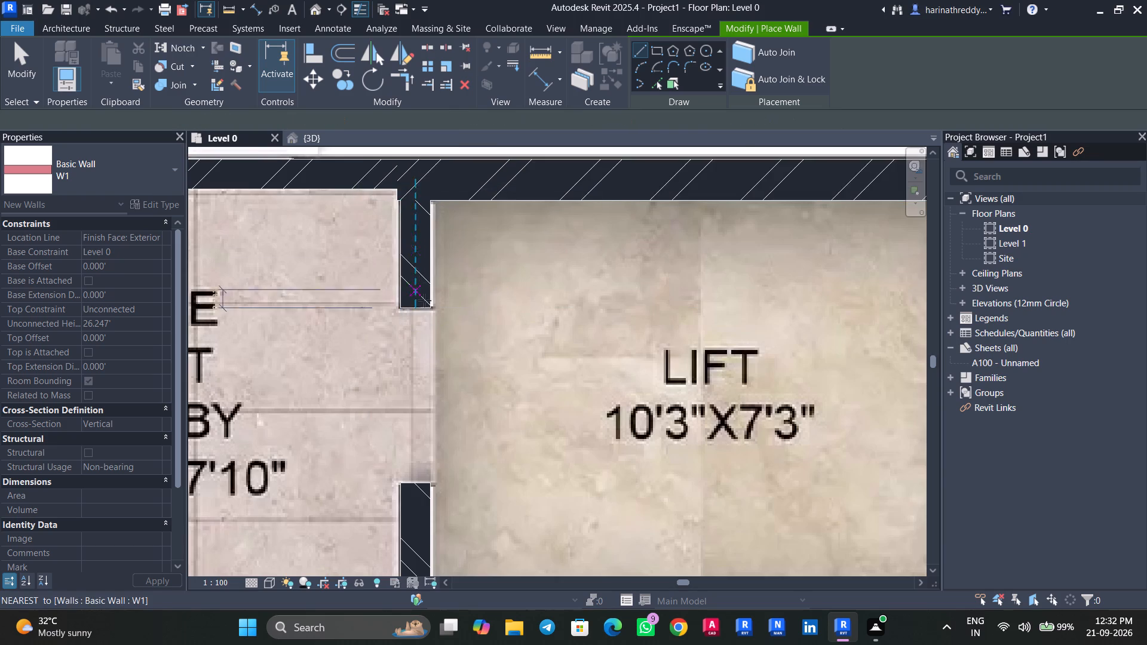
pyautogui.scroll(-7, 424, 302)
pyautogui.moveTo(433, 376); pyautogui.dragTo(370, 334, button='middle')
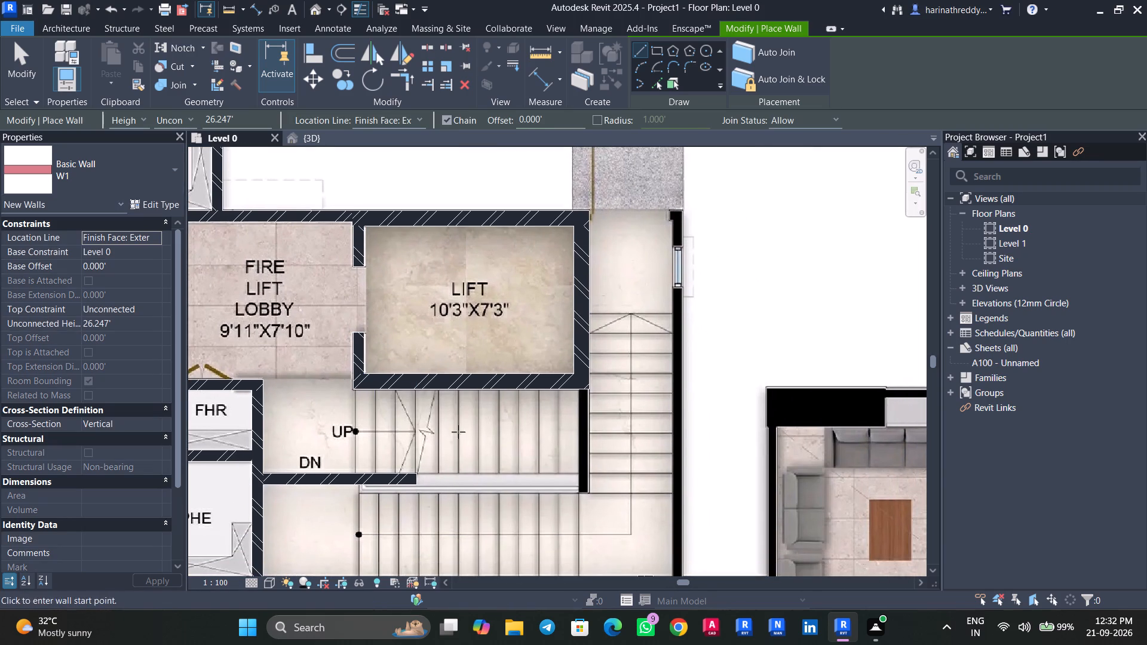
pyautogui.press('Escape')
# Measure the thickness of the short vertical wall below the lift, between the two staircase flights, on the plan image.
pyautogui.scroll(-2, 545, 466)
pyautogui.moveTo(544, 465); pyautogui.dragTo(436, 432, button='middle')
pyautogui.scroll(3, 436, 432)
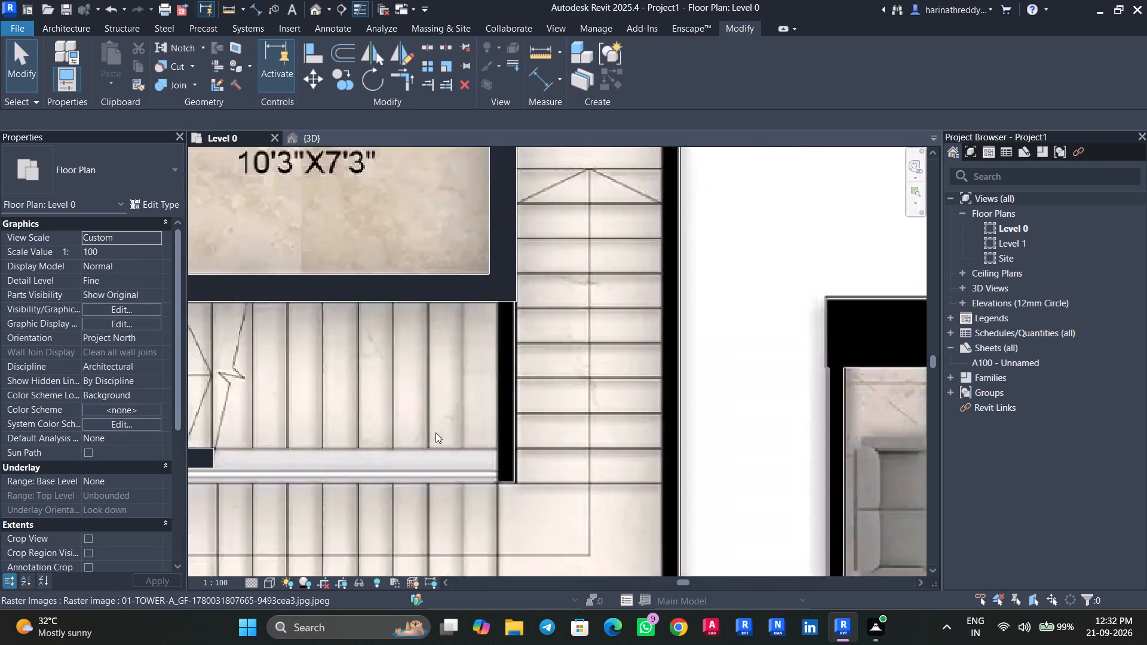
pyautogui.scroll(5, 436, 432)
pyautogui.scroll(-1, 436, 432)
pyautogui.moveTo(436, 432); pyautogui.dragTo(357, 430, button='middle')
pyautogui.scroll(7, 356, 430)
pyautogui.moveTo(384, 411); pyautogui.dragTo(307, 432, button='middle')
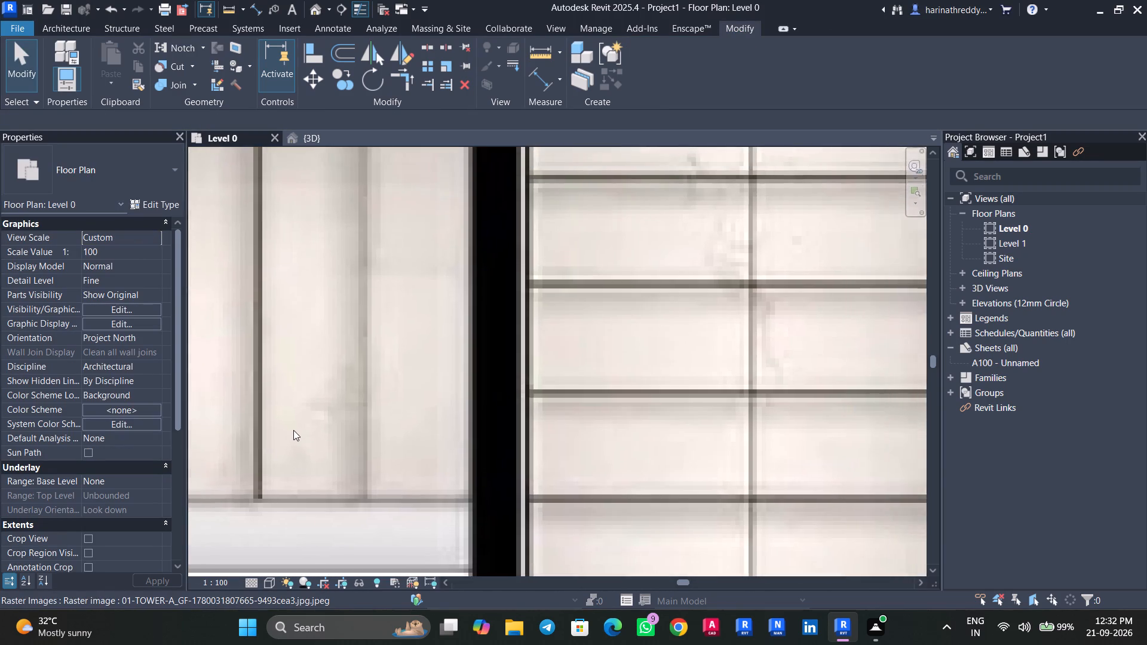
pyautogui.scroll(-3, 292, 429)
pyautogui.click(439, 64)
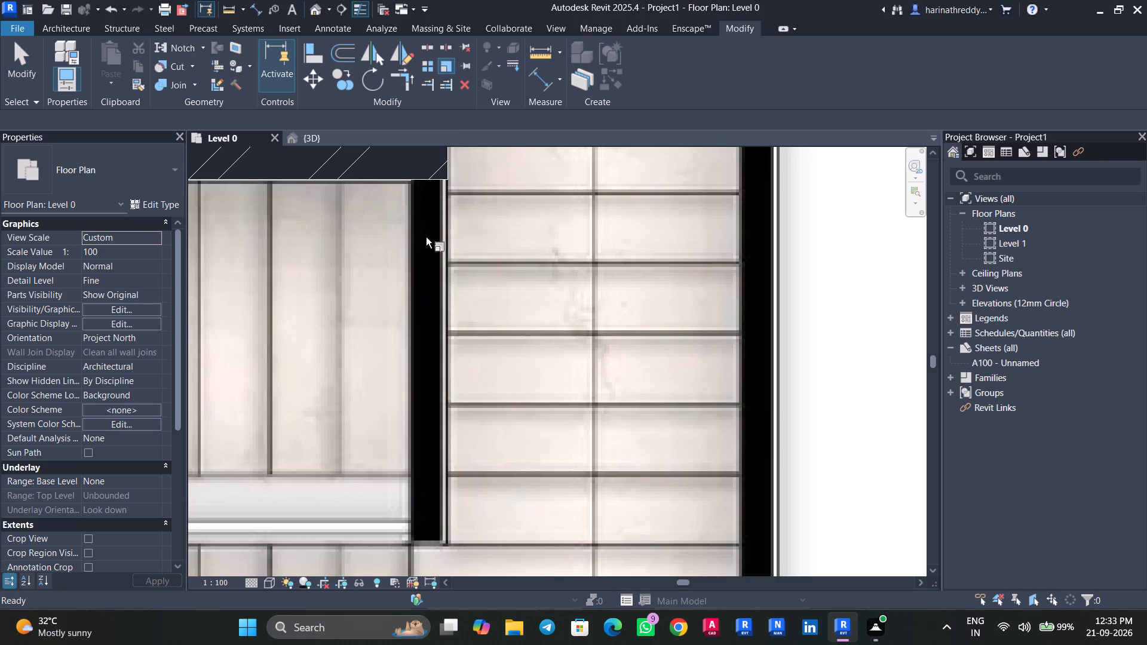
pyautogui.click(410, 278)
pyautogui.press('Escape')
pyautogui.click(434, 281)
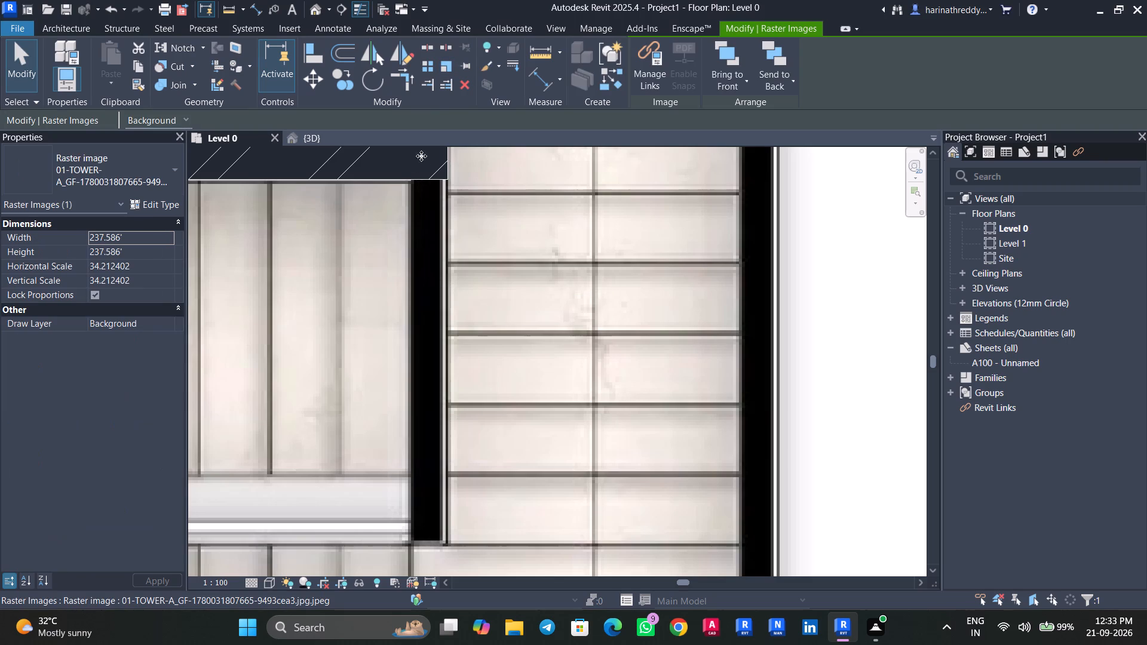
pyautogui.click(444, 69)
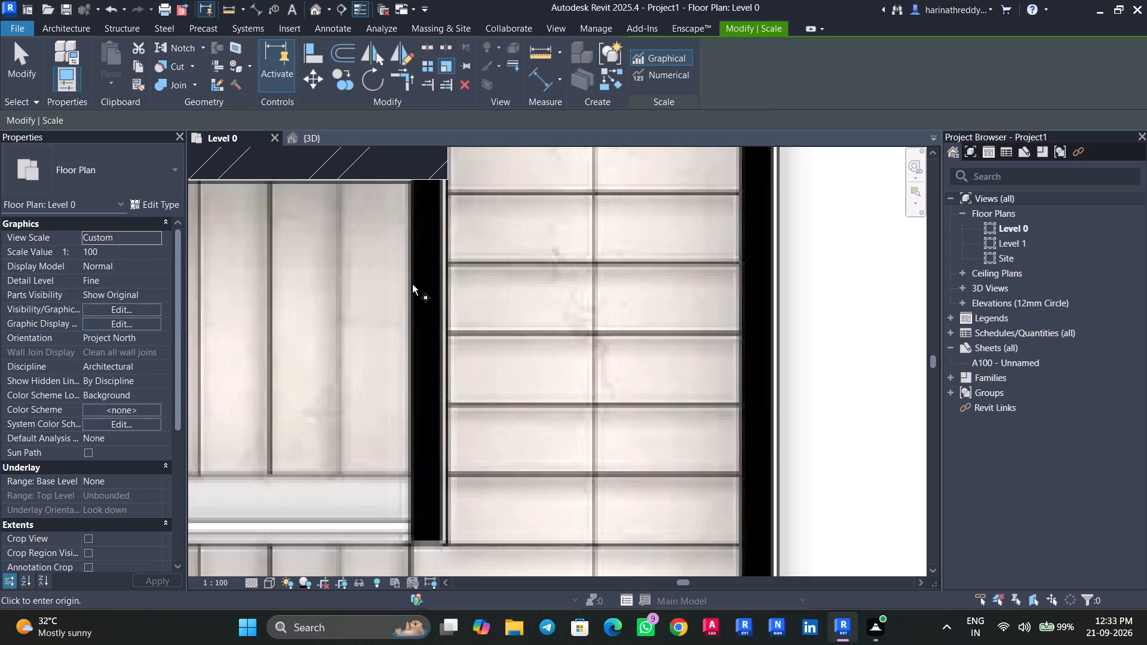
pyautogui.click(412, 283)
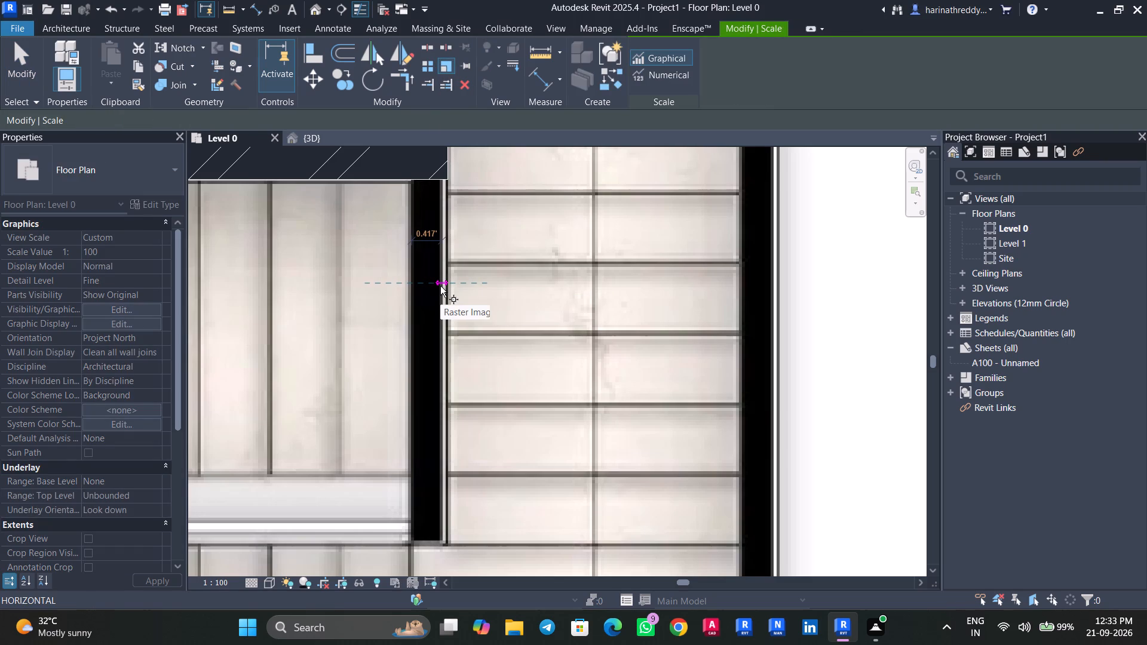
pyautogui.press('Escape')
pyautogui.press('Escape')
pyautogui.press('Escape')
# Measure the thickness of the staircase's outer right wall on the plan image.
pyautogui.scroll(-7, 440, 286)
pyautogui.scroll(1, 440, 286)
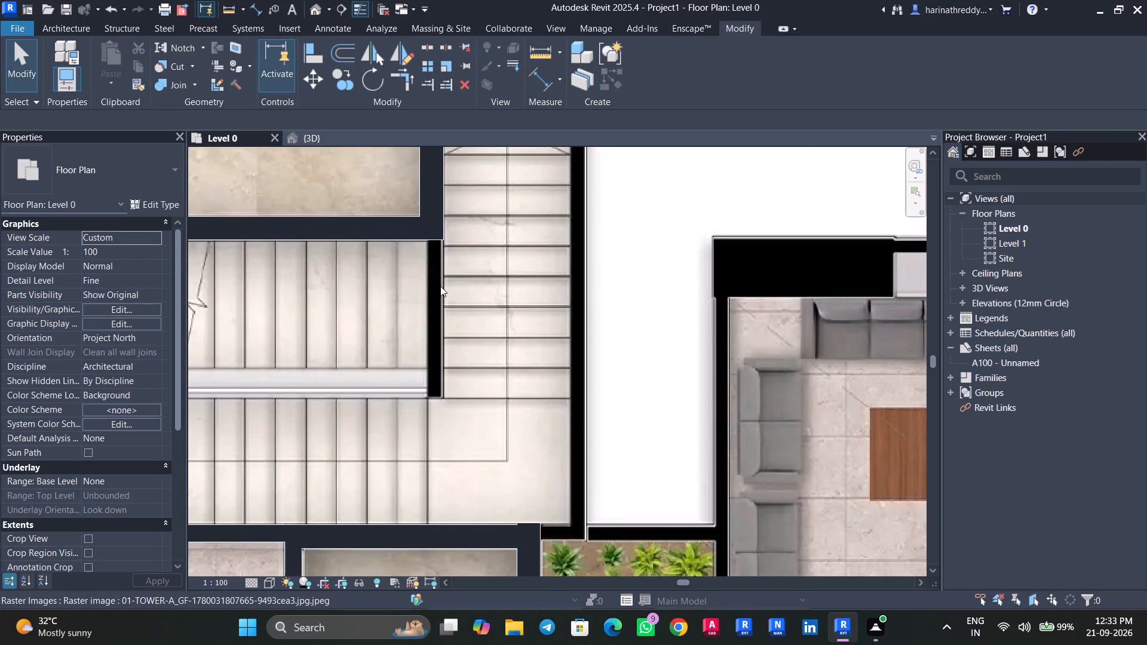
pyautogui.scroll(-2, 440, 286)
pyautogui.moveTo(441, 286); pyautogui.dragTo(376, 355, button='middle')
pyautogui.scroll(1, 371, 358)
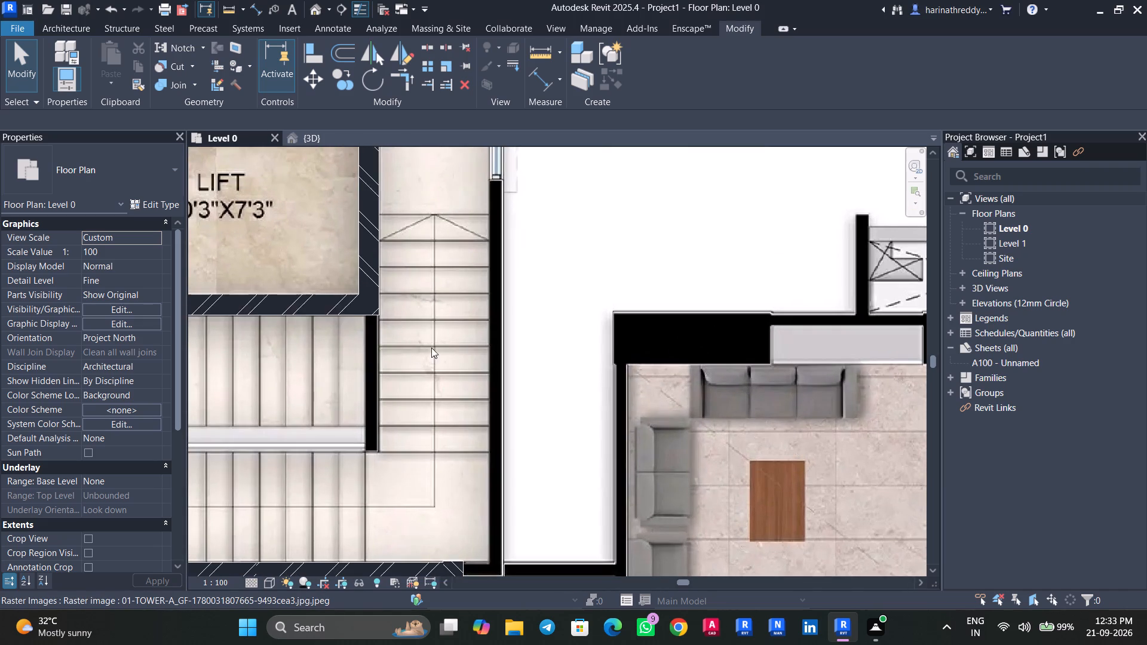
pyautogui.scroll(-5, 451, 311)
pyautogui.scroll(1, 451, 311)
pyautogui.scroll(-1, 451, 313)
pyautogui.moveTo(436, 351); pyautogui.dragTo(431, 360, button='middle')
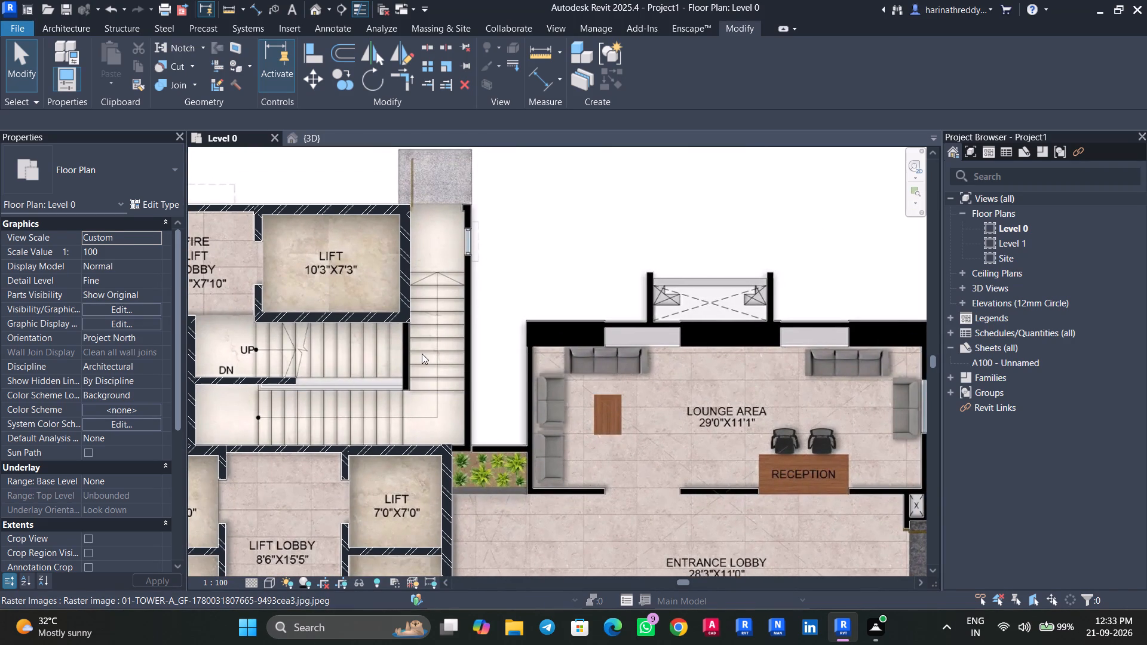
pyautogui.click(422, 354)
pyautogui.click(450, 67)
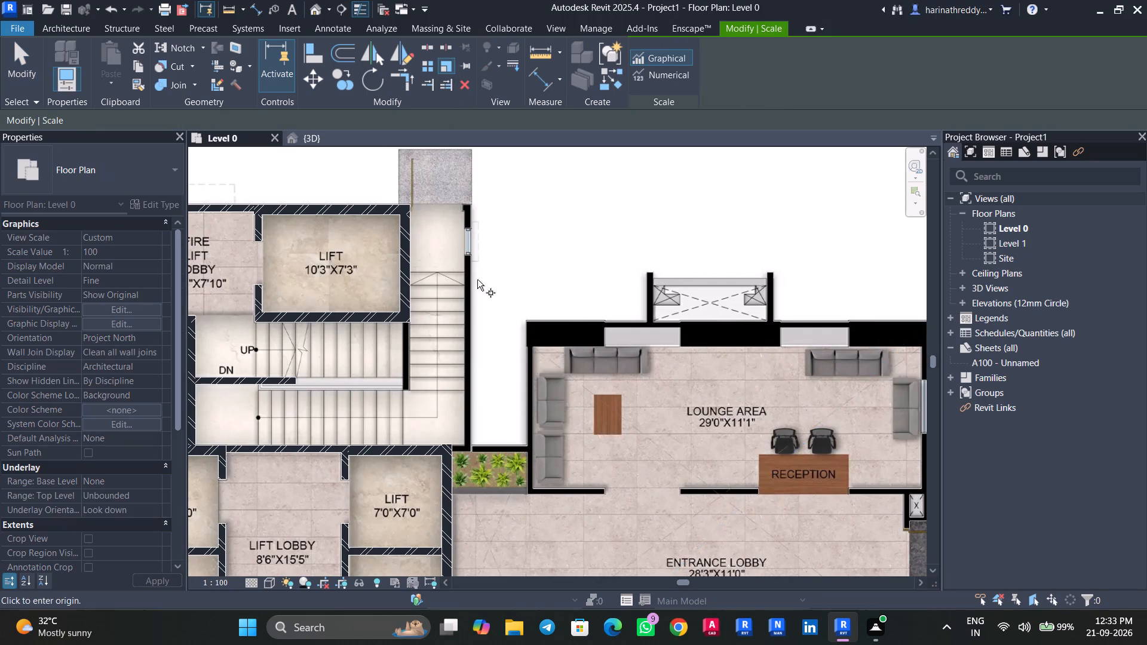
pyautogui.scroll(12, 473, 303)
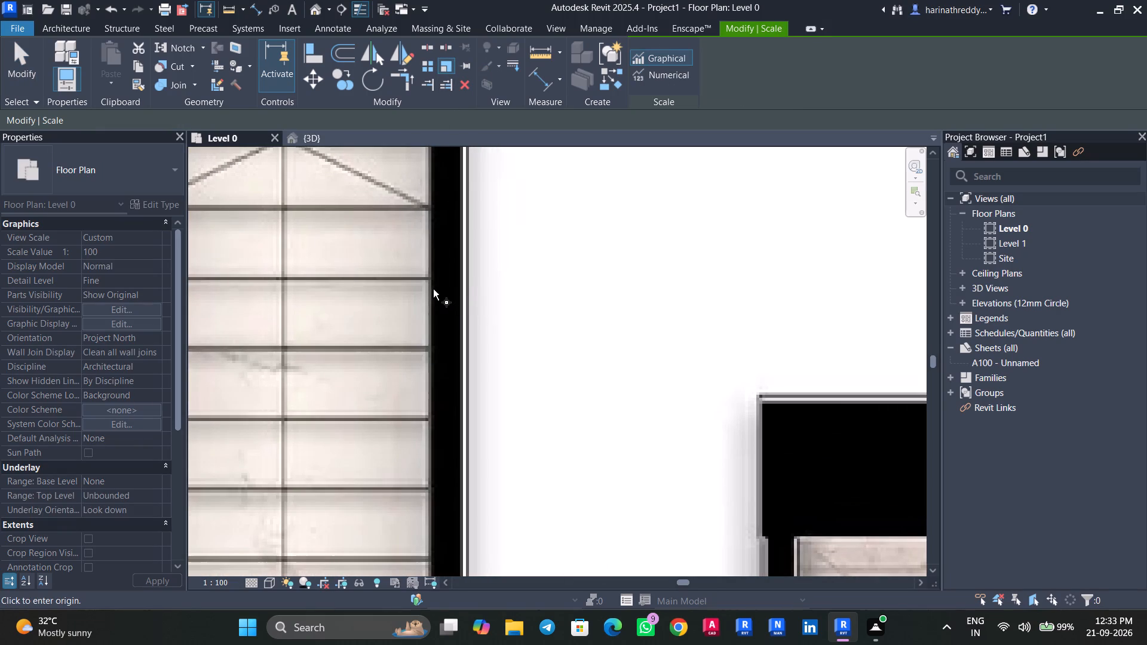
pyautogui.click(431, 288)
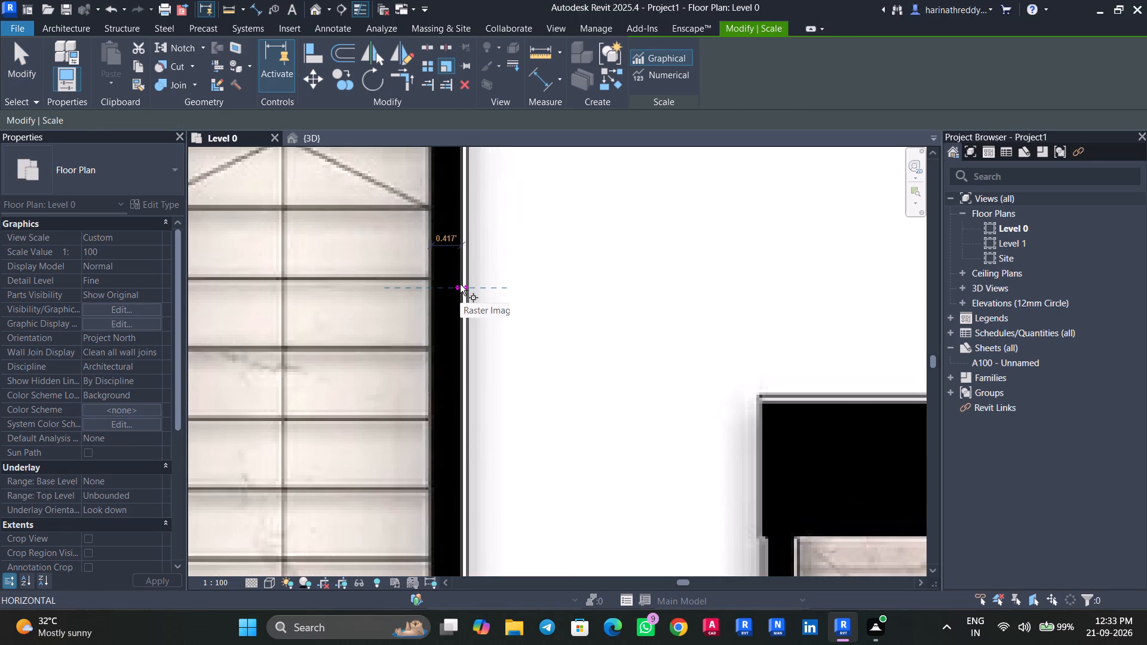
pyautogui.scroll(-7, 460, 284)
pyautogui.press('Escape')
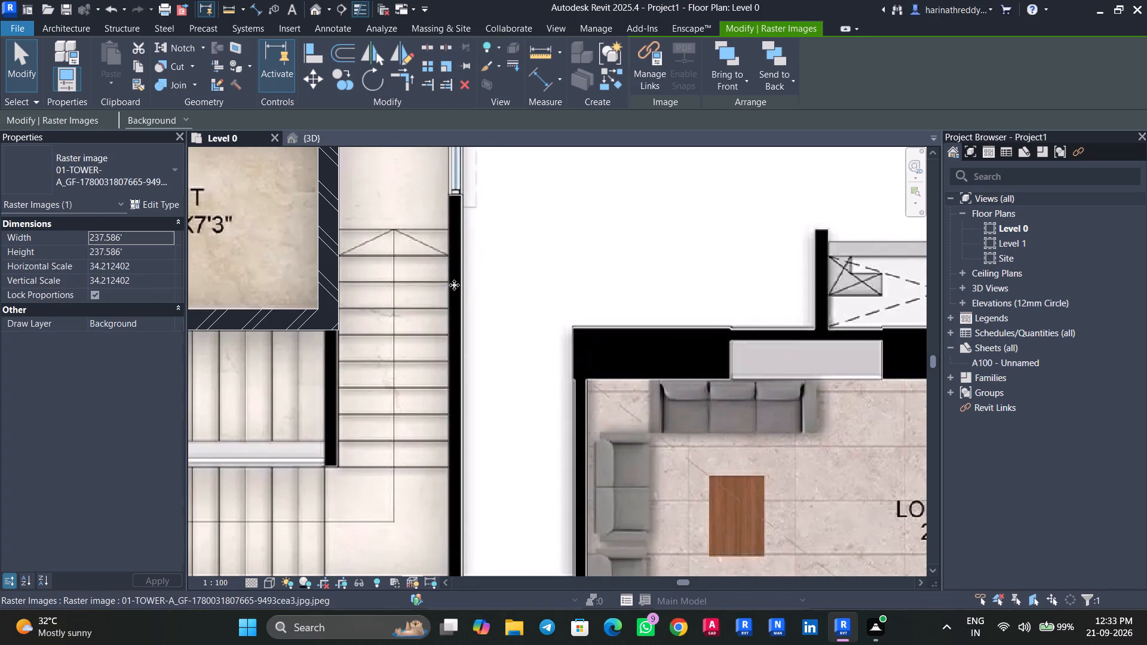
# Duplicate wall type W1 as a new basic wall type named W6.
pyautogui.press('w')
pyautogui.press('a')
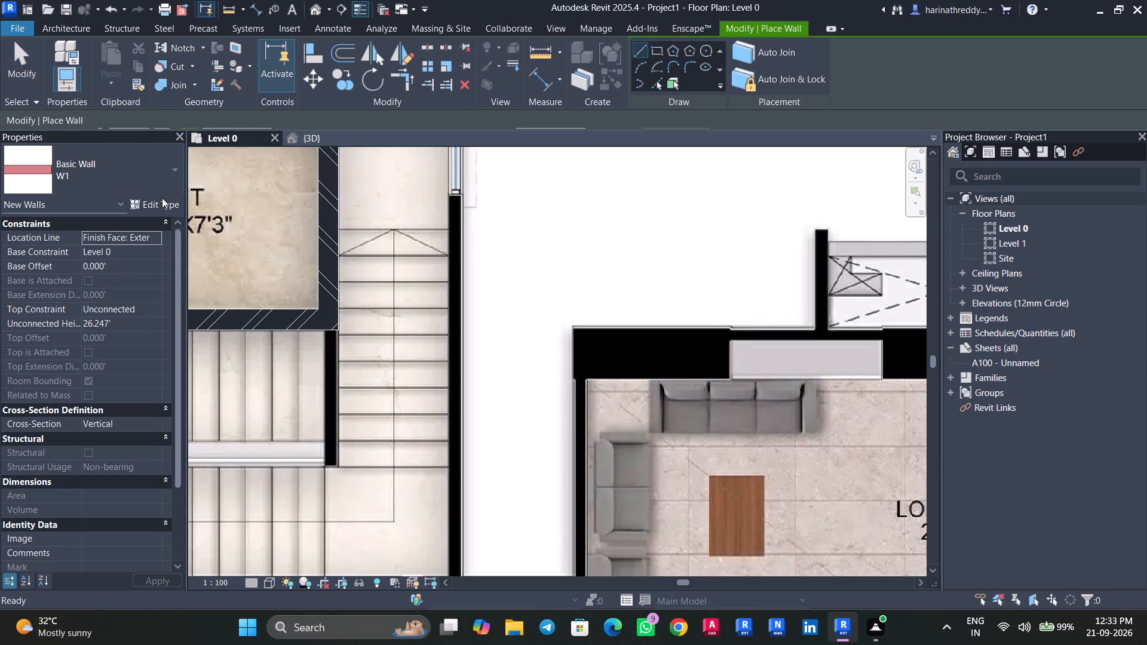
pyautogui.click(165, 204)
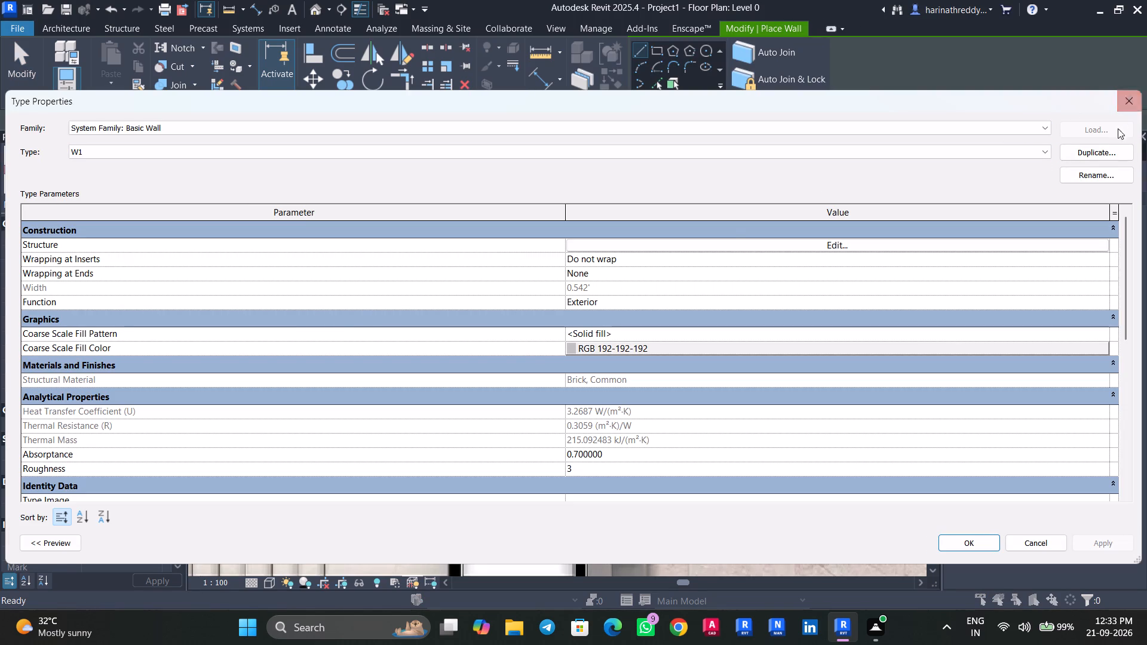
pyautogui.click(1114, 151)
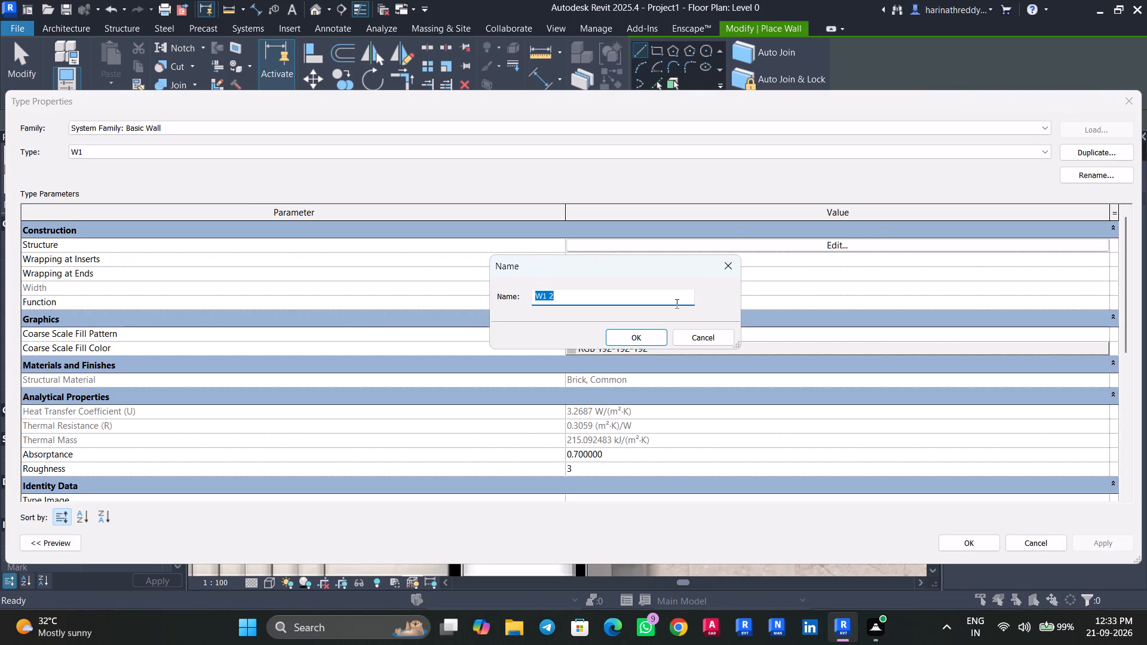
pyautogui.press('w')
pyautogui.press('6')
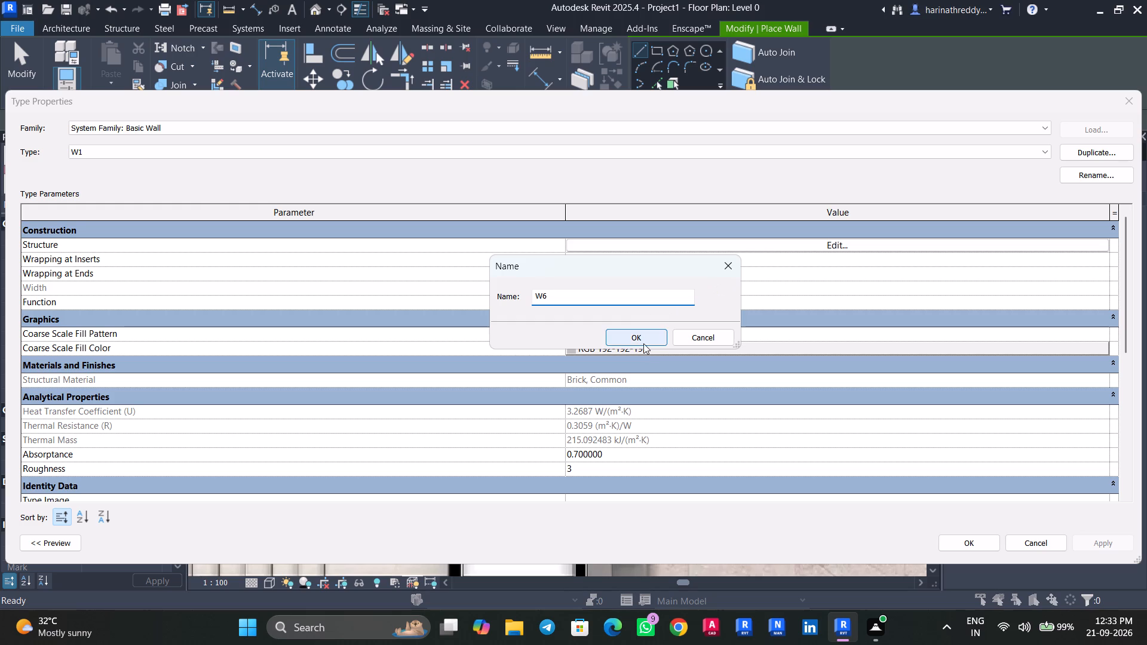
pyautogui.click(643, 343)
# Set the W6 wall type's structure layer thickness to 0.417' and apply the type changes.
pyautogui.click(749, 244)
pyautogui.tripleClick(630, 247)
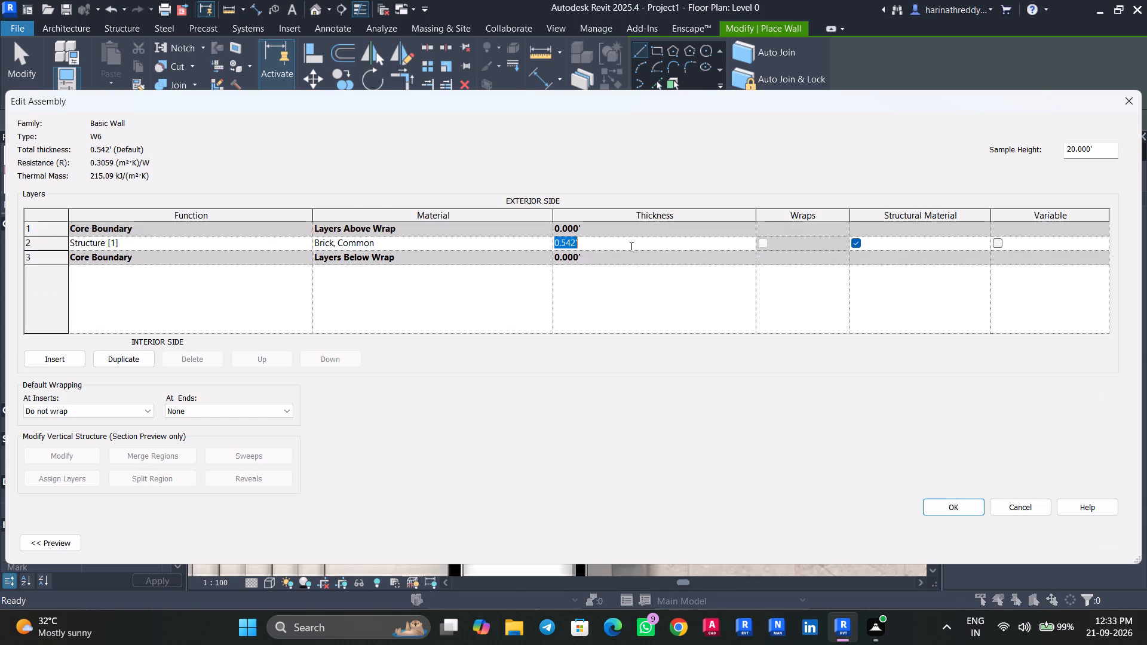
pyautogui.write('0.41')
pyautogui.write("7'")
pyautogui.press('Return')
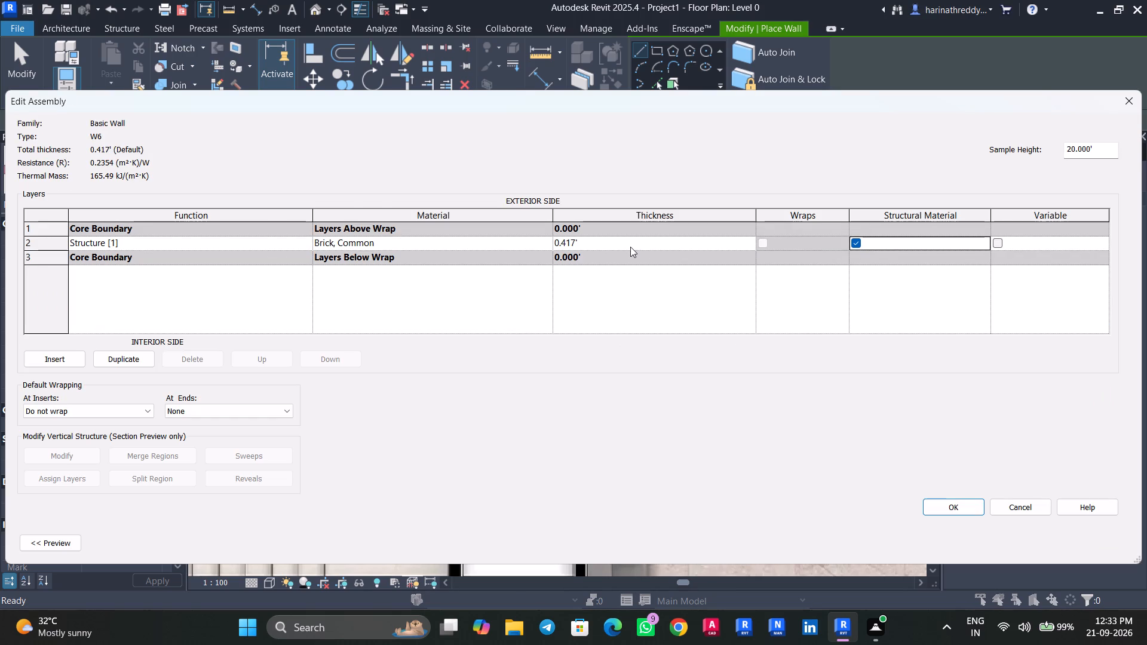
pyautogui.click(946, 511)
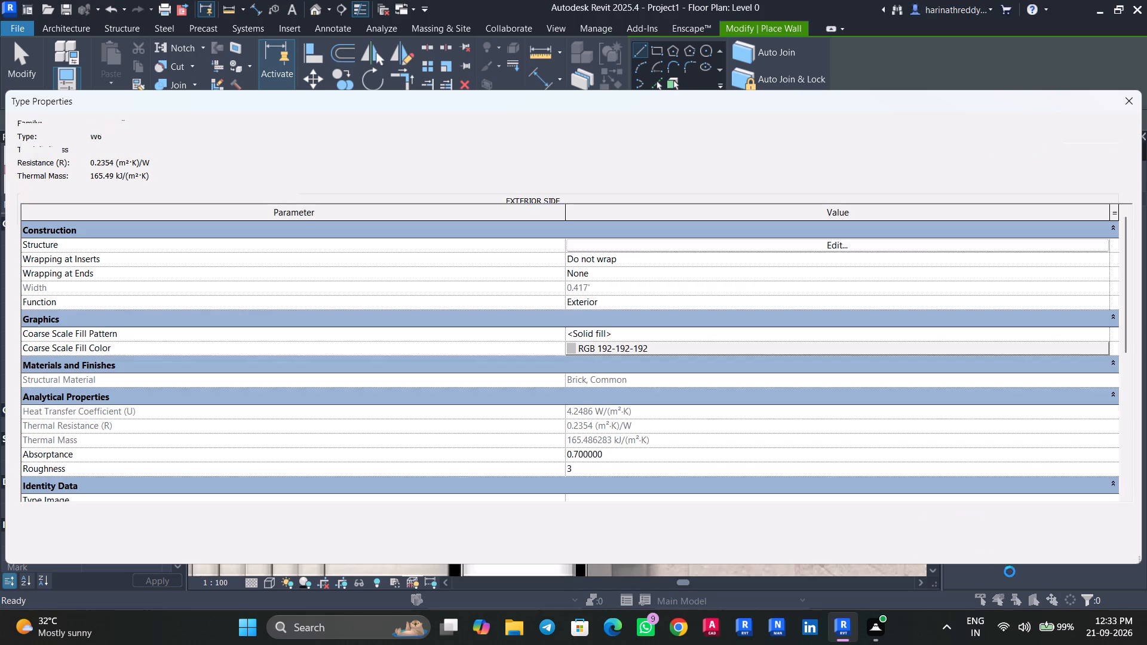
pyautogui.click(1087, 547)
pyautogui.click(968, 543)
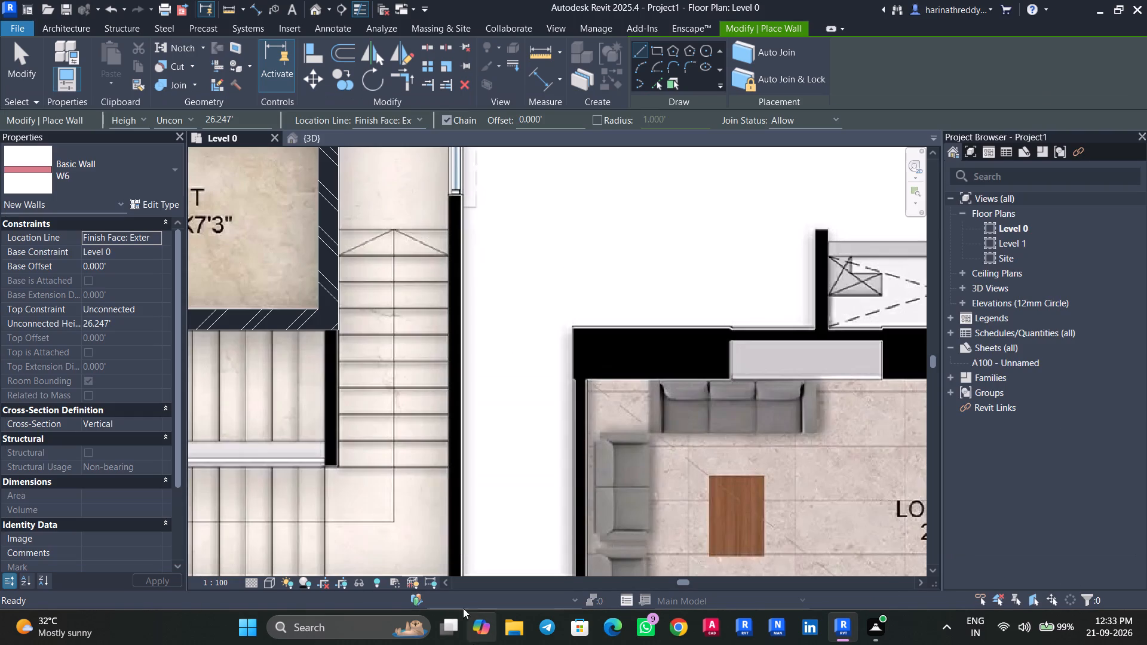
# Draw a vertical W6 wall over the short wall below the lift between the staircase flights, and nudge it left onto the image.
pyautogui.scroll(-4, 418, 222)
pyautogui.moveTo(418, 222); pyautogui.dragTo(426, 255, button='middle')
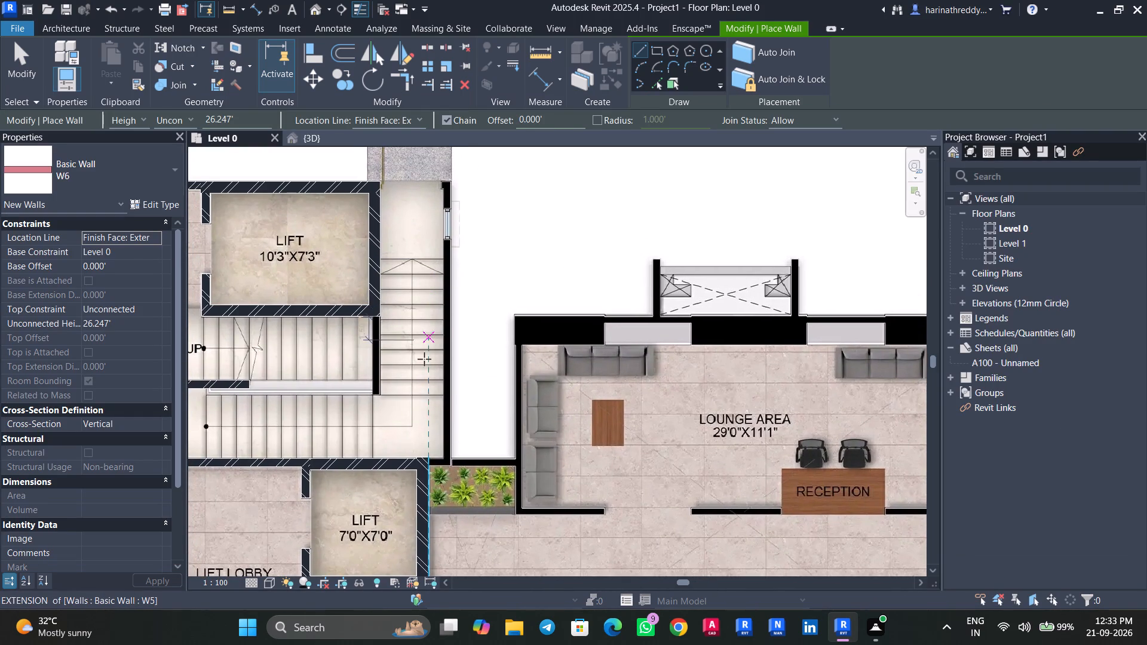
pyautogui.scroll(7, 364, 344)
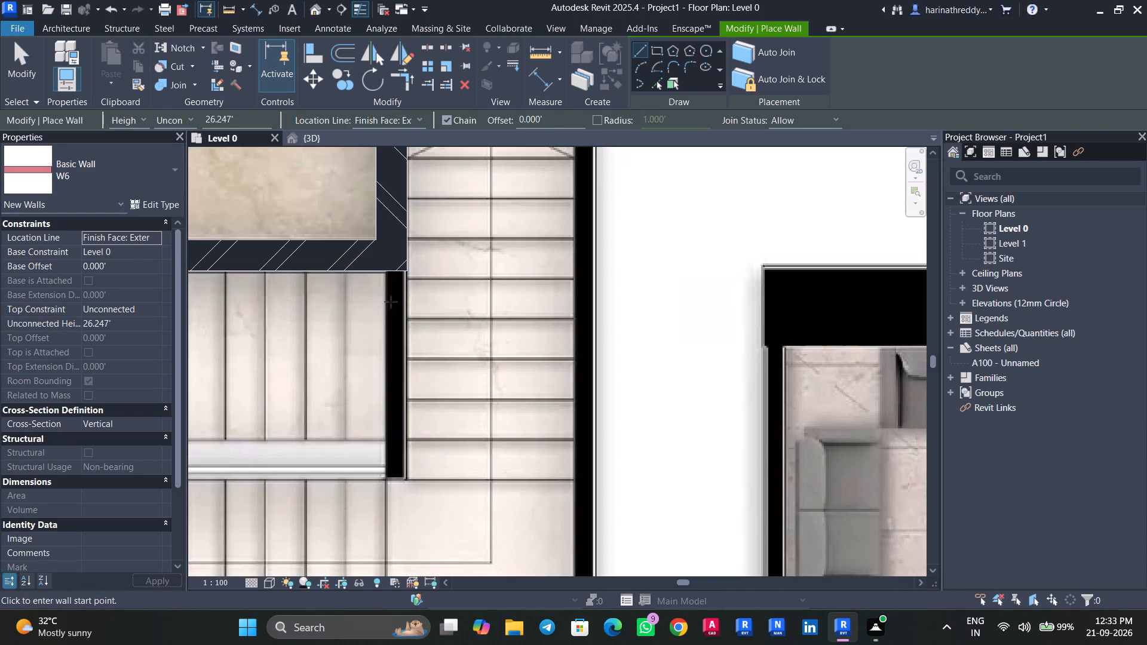
pyautogui.click(404, 274)
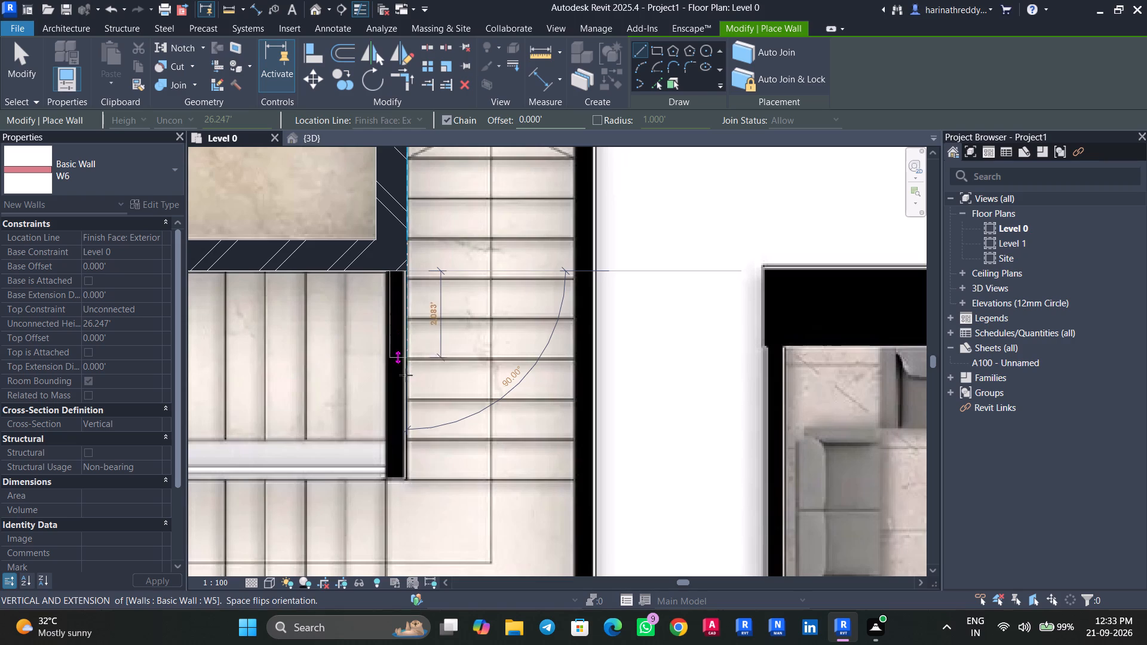
pyautogui.click(403, 478)
pyautogui.press('Escape')
pyautogui.press('Escape')
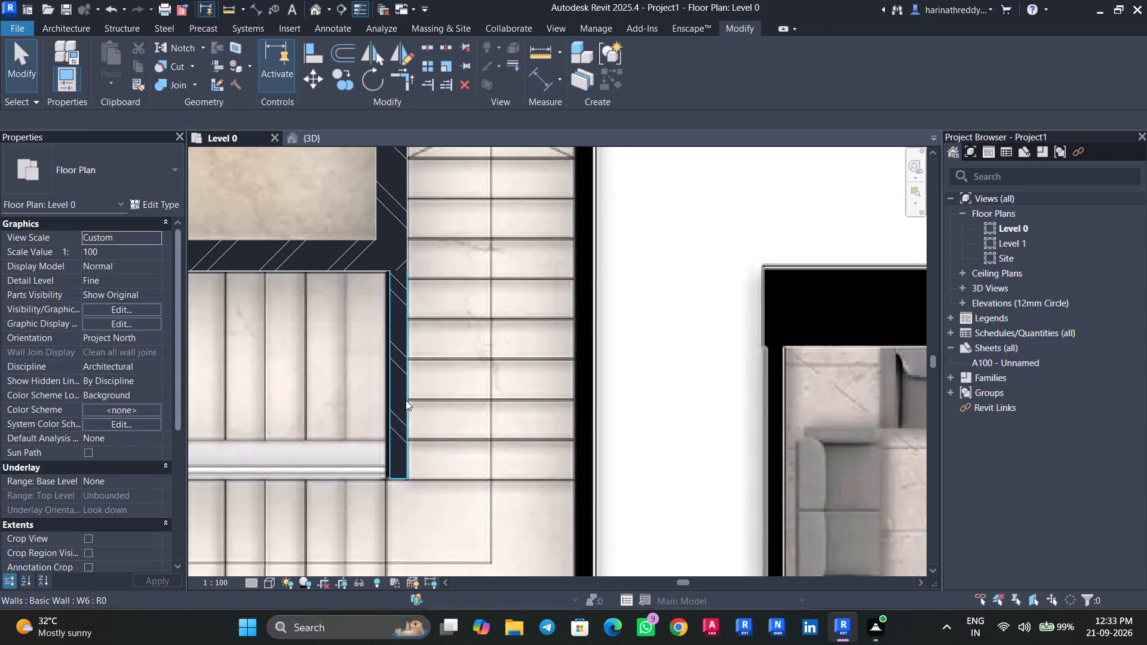
pyautogui.click(400, 395)
pyautogui.press('Left')
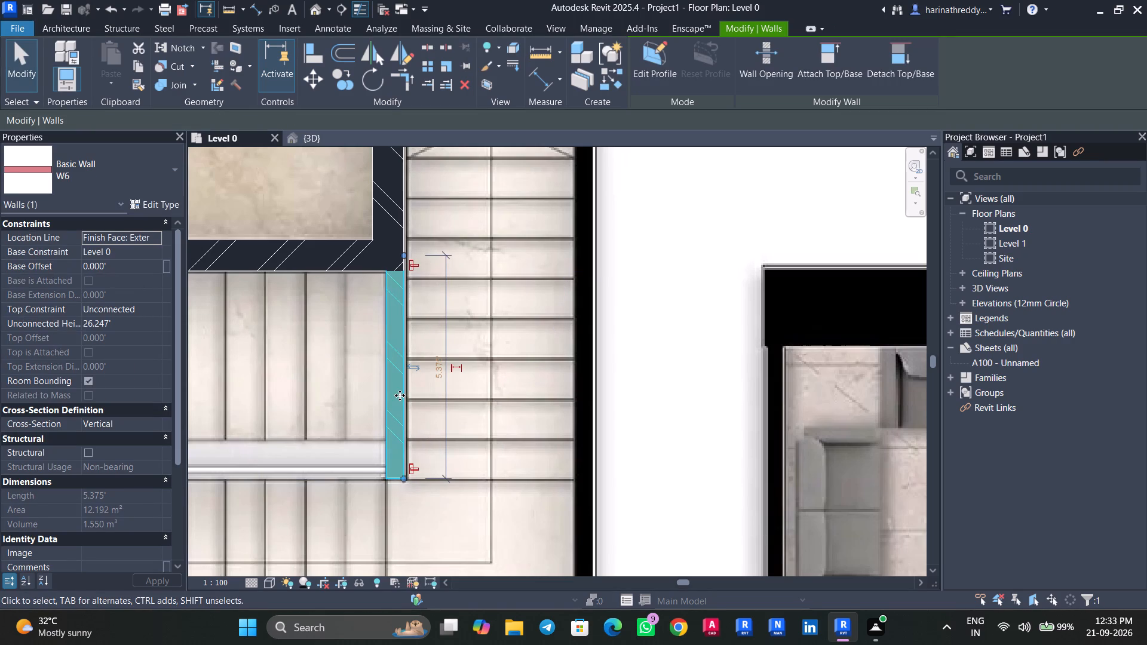
pyautogui.press('Escape')
# Draw a short horizontal W6 wall over the return at the upper end of the staircase's outer right wall.
pyautogui.scroll(-5, 471, 327)
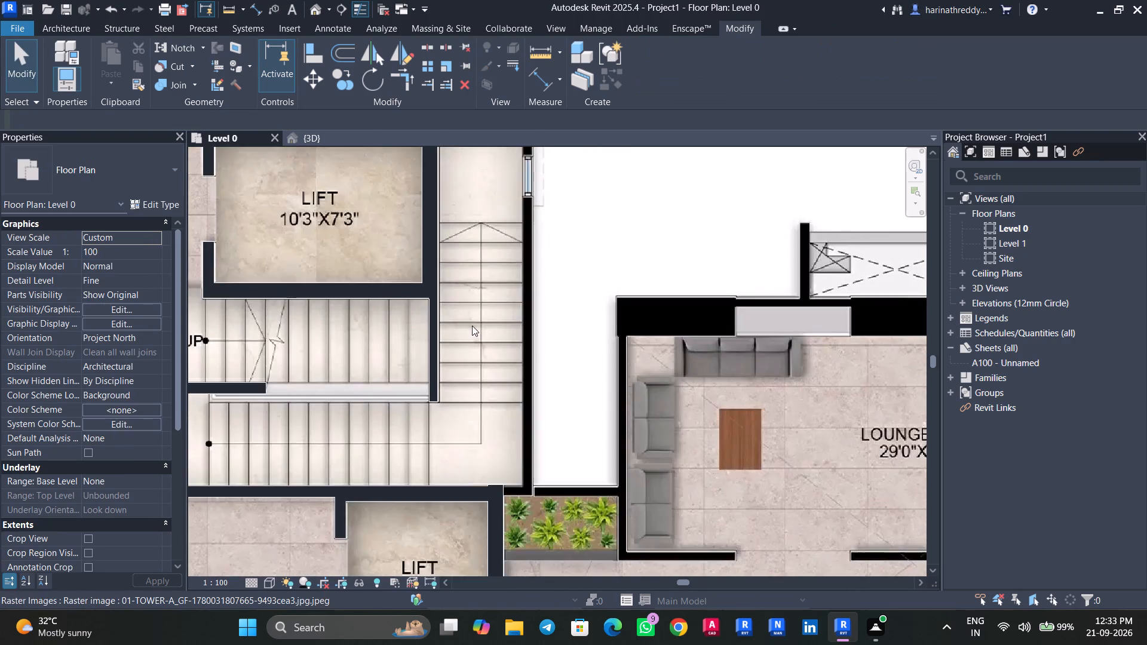
pyautogui.moveTo(474, 322); pyautogui.dragTo(367, 540, button='middle')
pyautogui.scroll(5, 427, 374)
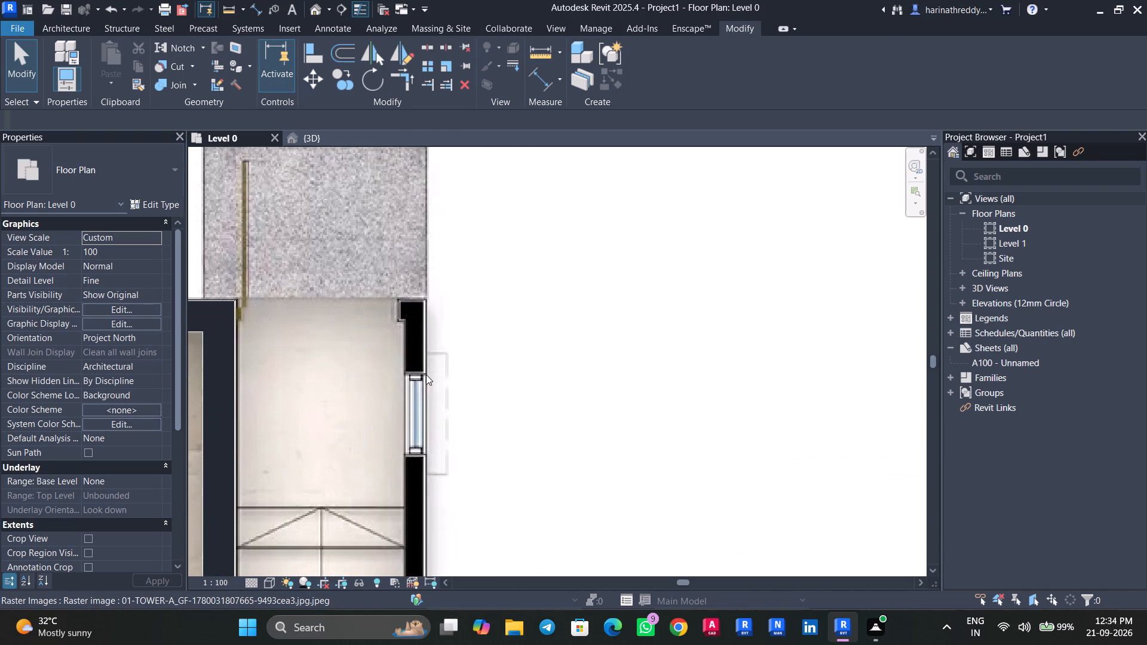
pyautogui.scroll(-1, 417, 348)
pyautogui.scroll(3, 409, 325)
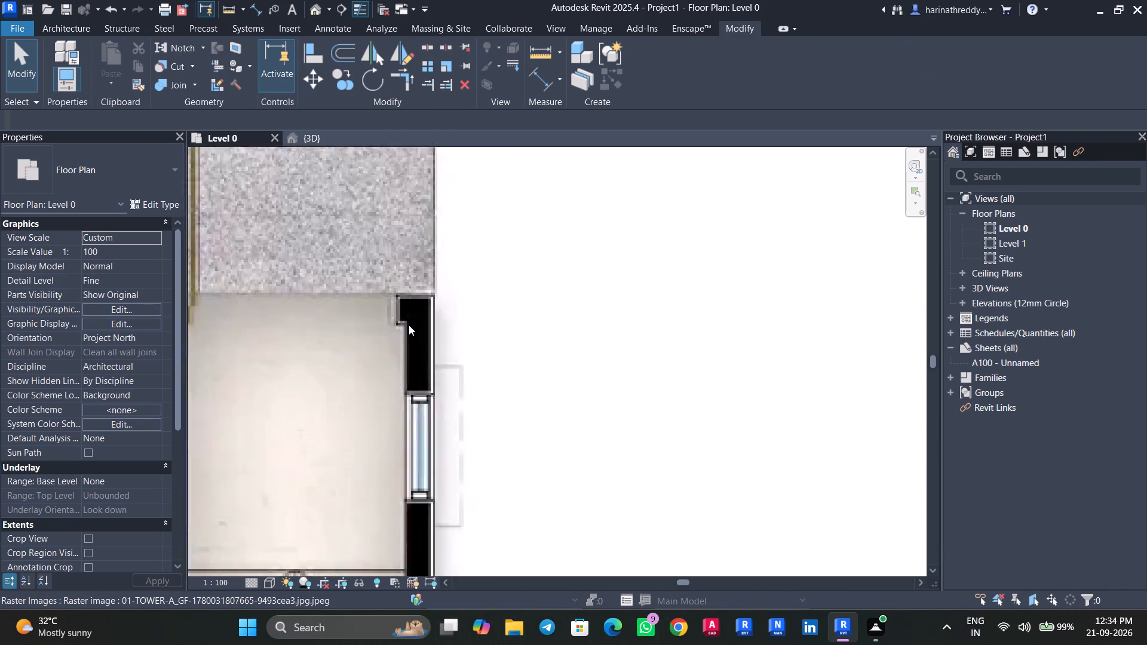
pyautogui.scroll(3, 409, 325)
pyautogui.write('WA')
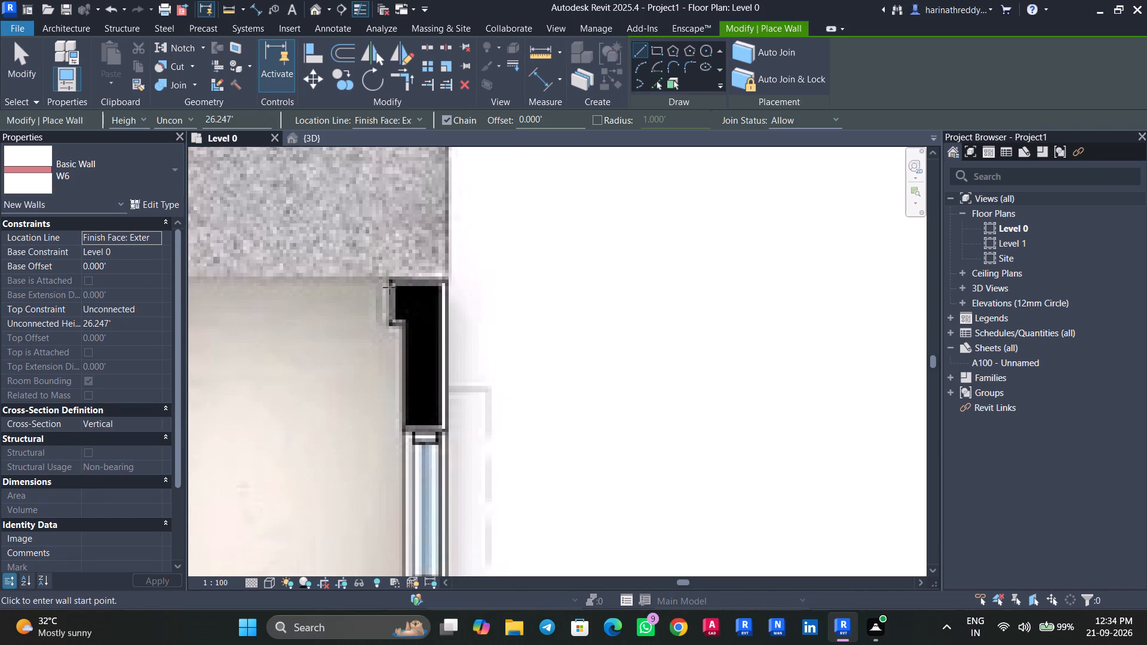
pyautogui.click(395, 287)
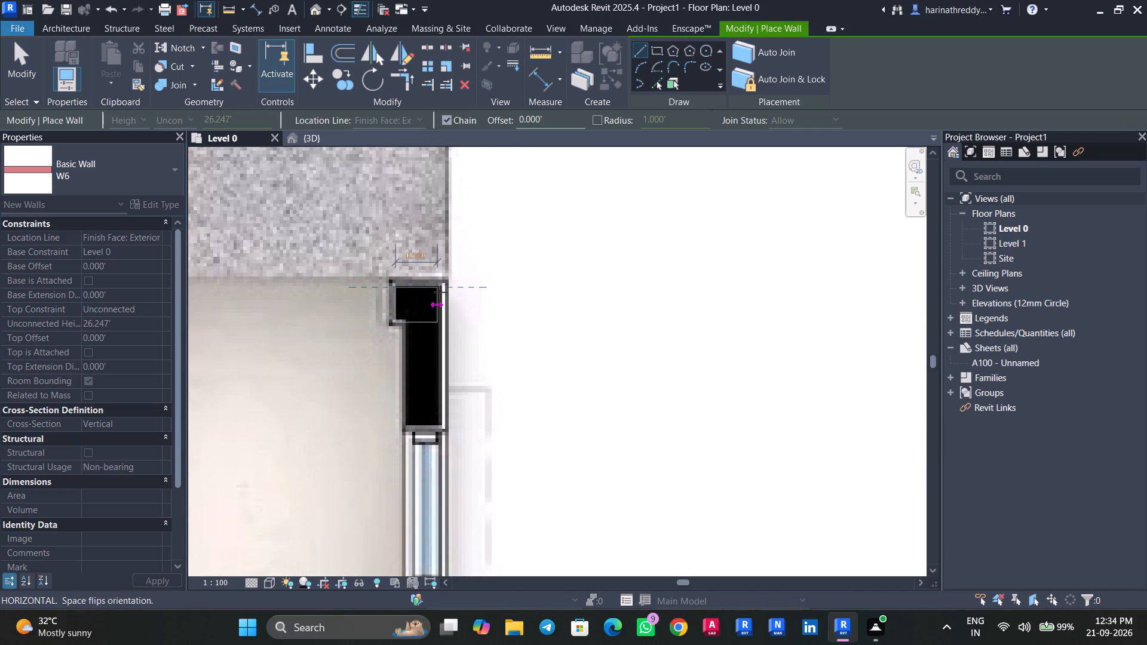
pyautogui.click(443, 290)
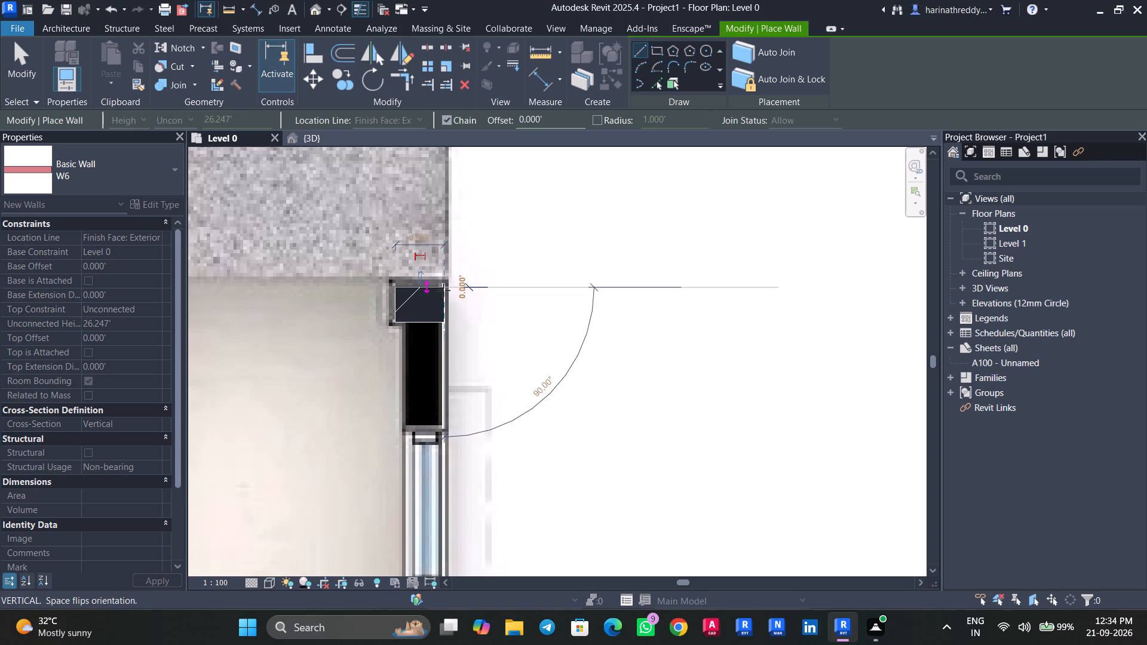
pyautogui.press('Escape')
# Draw a vertical W6 wall along the staircase's outer right wall from the short return down to the planter, and nudge it left.
pyautogui.click(445, 324)
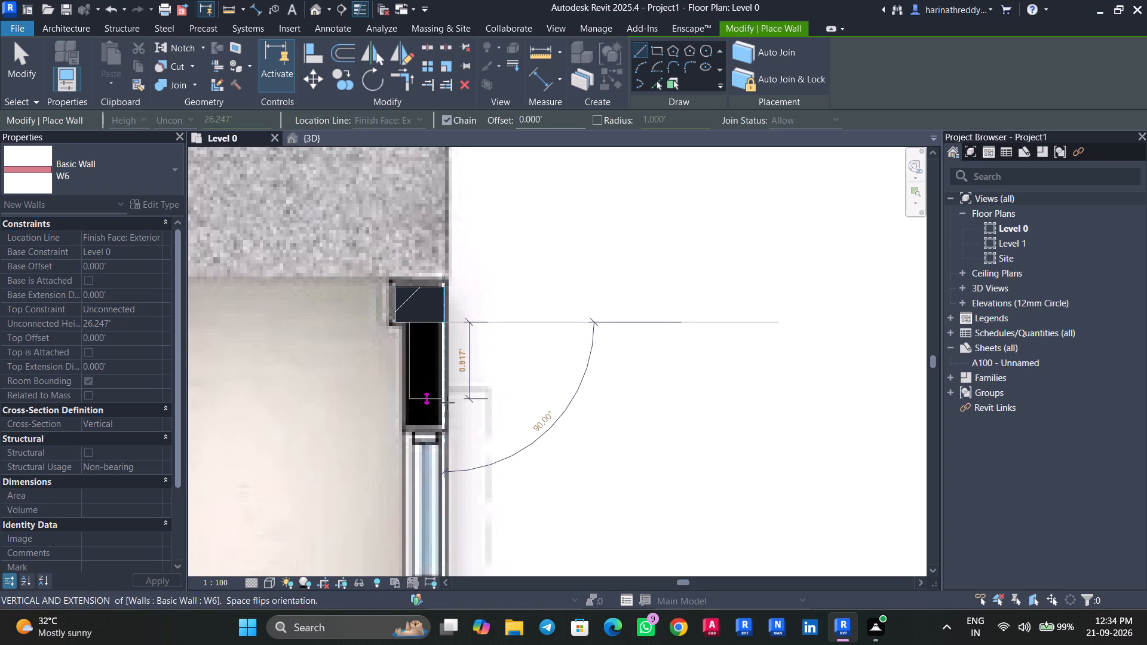
pyautogui.scroll(-2, 444, 406)
pyautogui.moveTo(444, 406); pyautogui.dragTo(415, 333, button='middle')
pyautogui.scroll(-1, 413, 443)
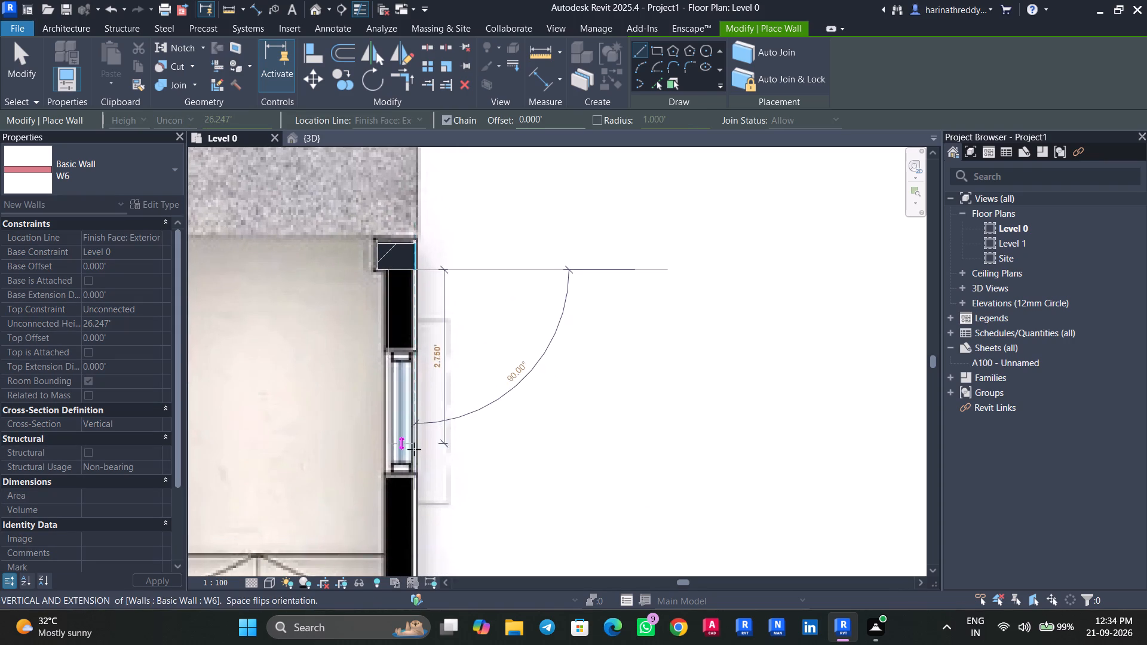
pyautogui.scroll(-1, 414, 449)
pyautogui.moveTo(415, 453); pyautogui.dragTo(385, 313, button='middle')
pyautogui.scroll(-3, 374, 440)
pyautogui.moveTo(371, 439); pyautogui.dragTo(385, 314, button='middle')
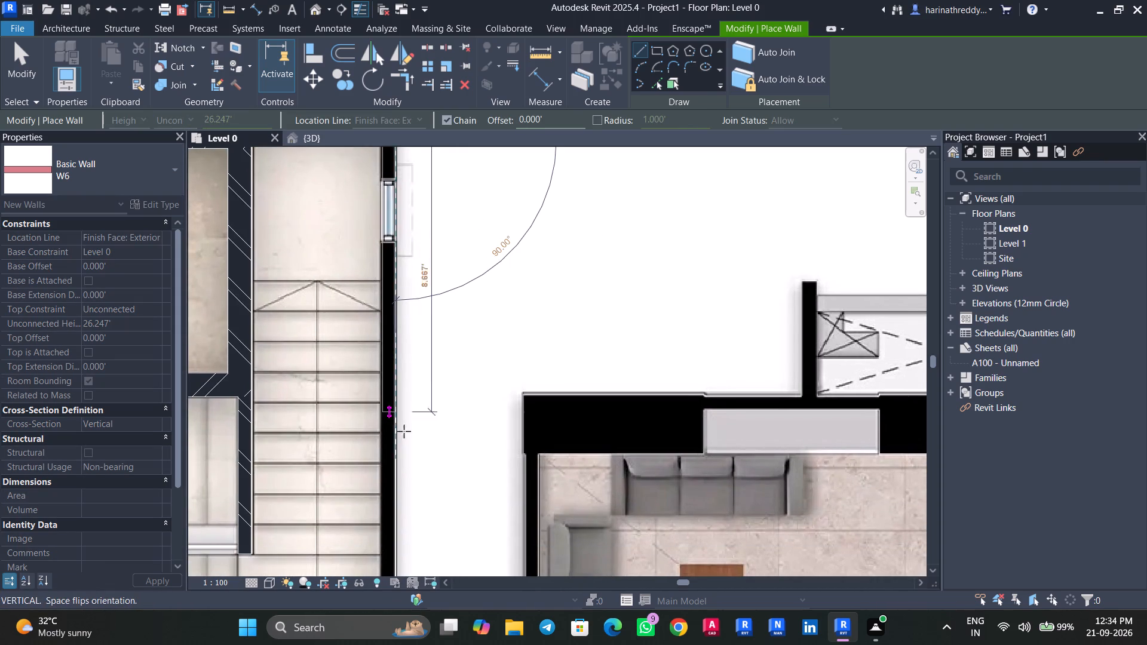
pyautogui.moveTo(395, 470); pyautogui.dragTo(388, 299, button='middle')
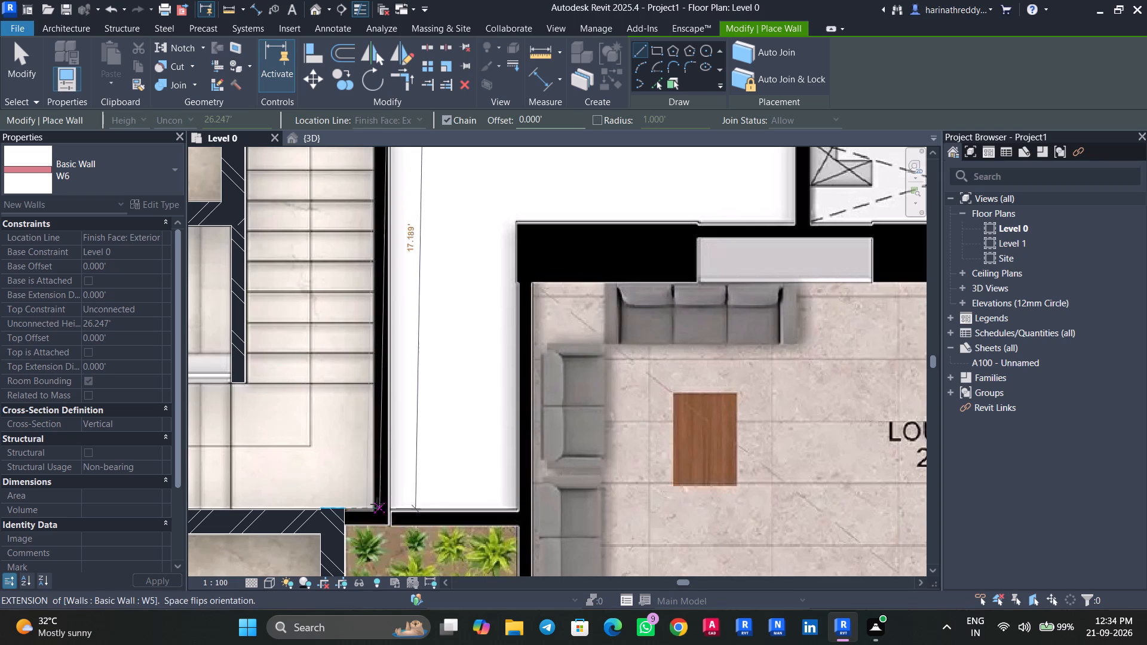
pyautogui.scroll(8, 379, 517)
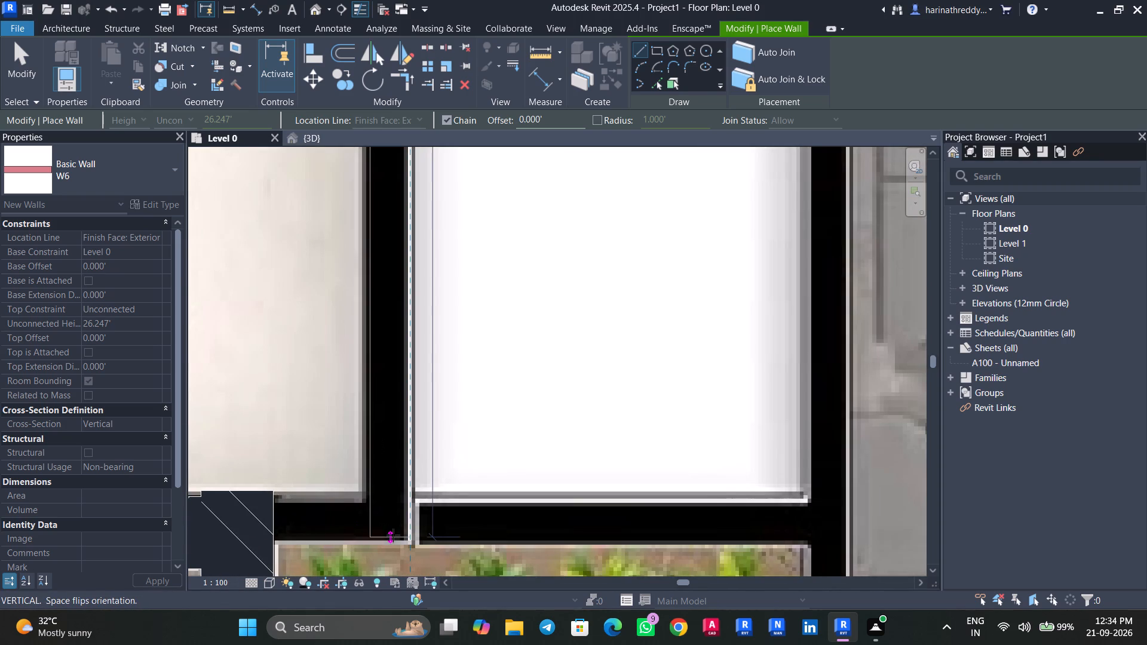
pyautogui.click(393, 541)
pyautogui.press('Escape')
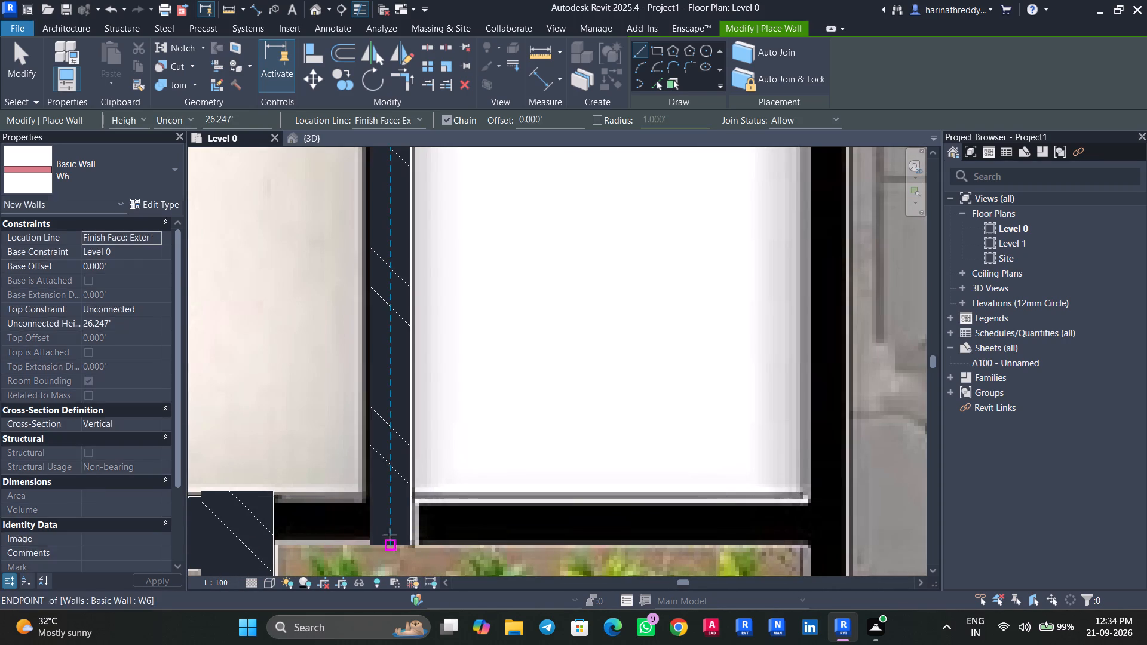
pyautogui.press('Escape')
pyautogui.click(392, 509)
pyautogui.press('Left')
pyautogui.press('Escape')
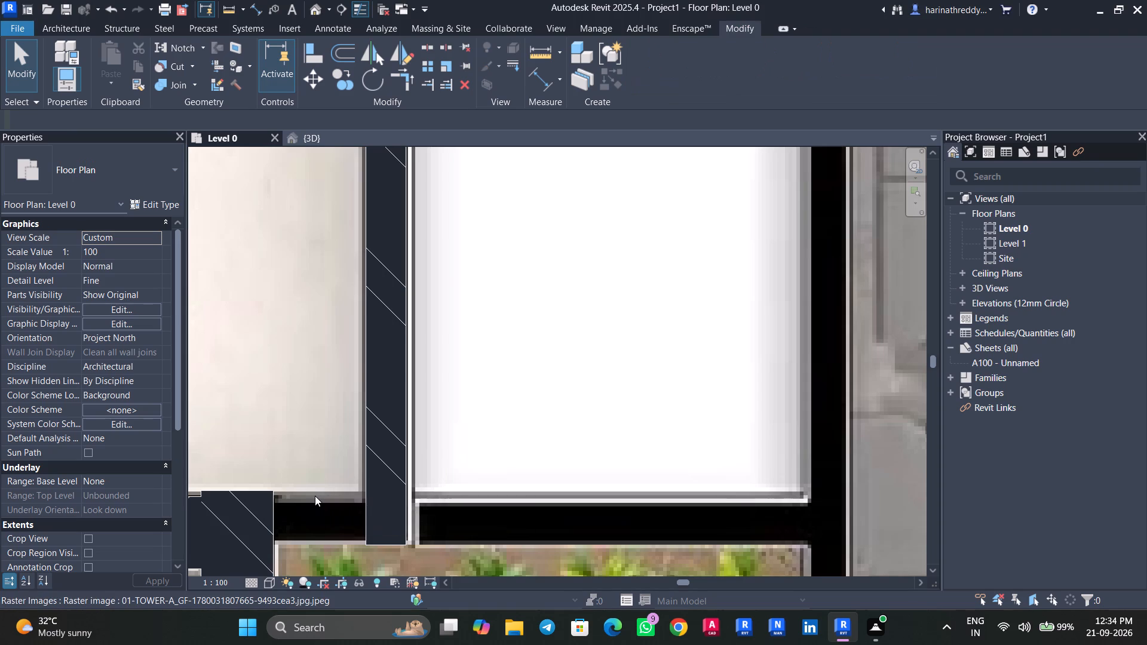
# Draw a horizontal W6 wall about 6' long above the planter, from the lower lift's W5 wall to the lounge's left wall.
pyautogui.write('WA')
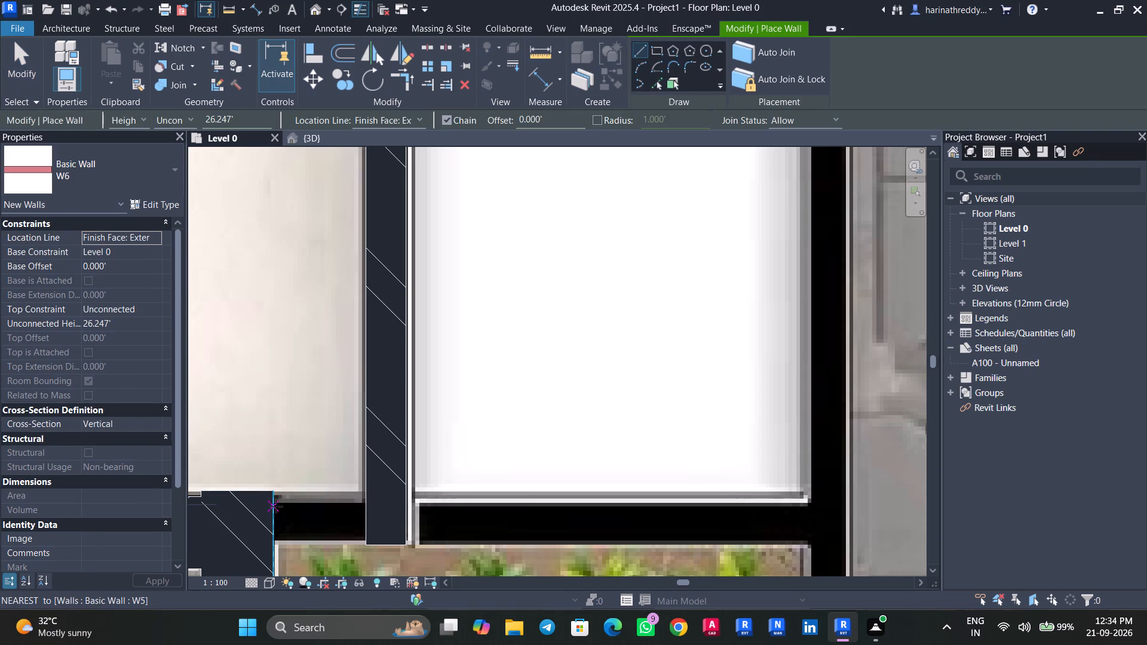
pyautogui.click(276, 505)
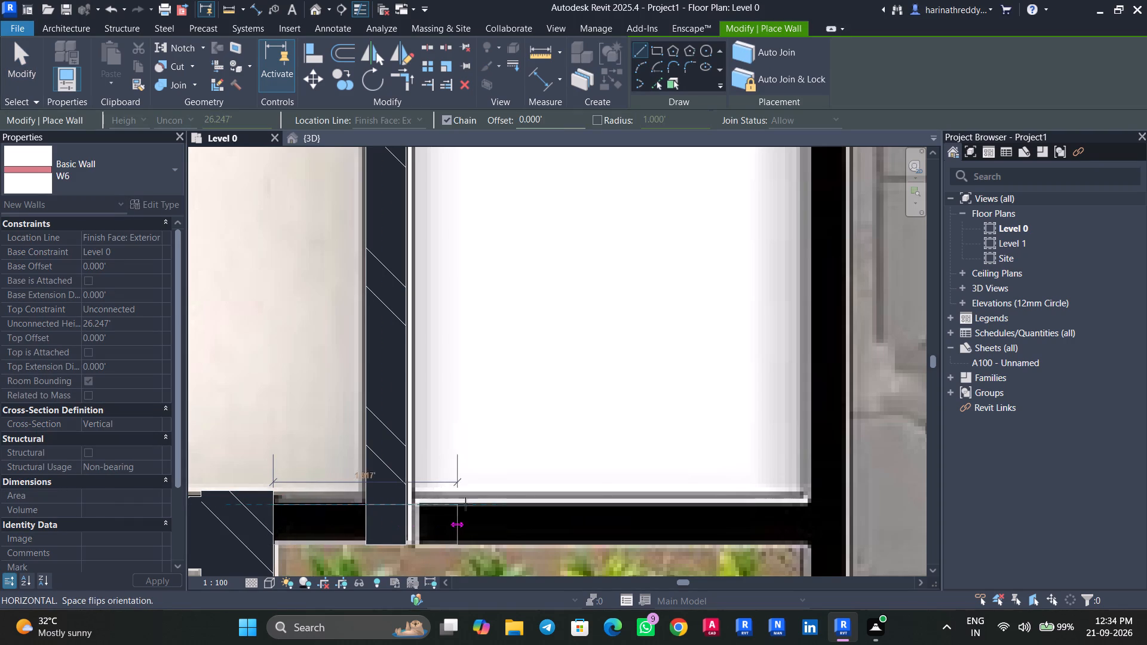
pyautogui.scroll(-4, 477, 504)
pyautogui.moveTo(477, 504); pyautogui.dragTo(235, 484, button='middle')
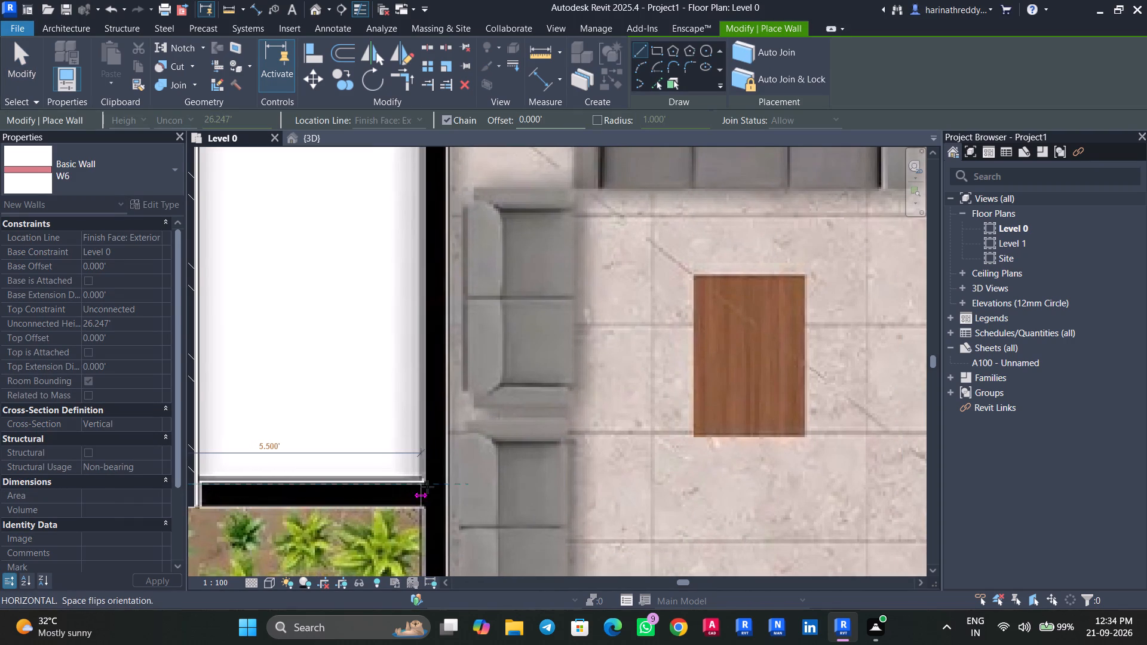
pyautogui.click(425, 486)
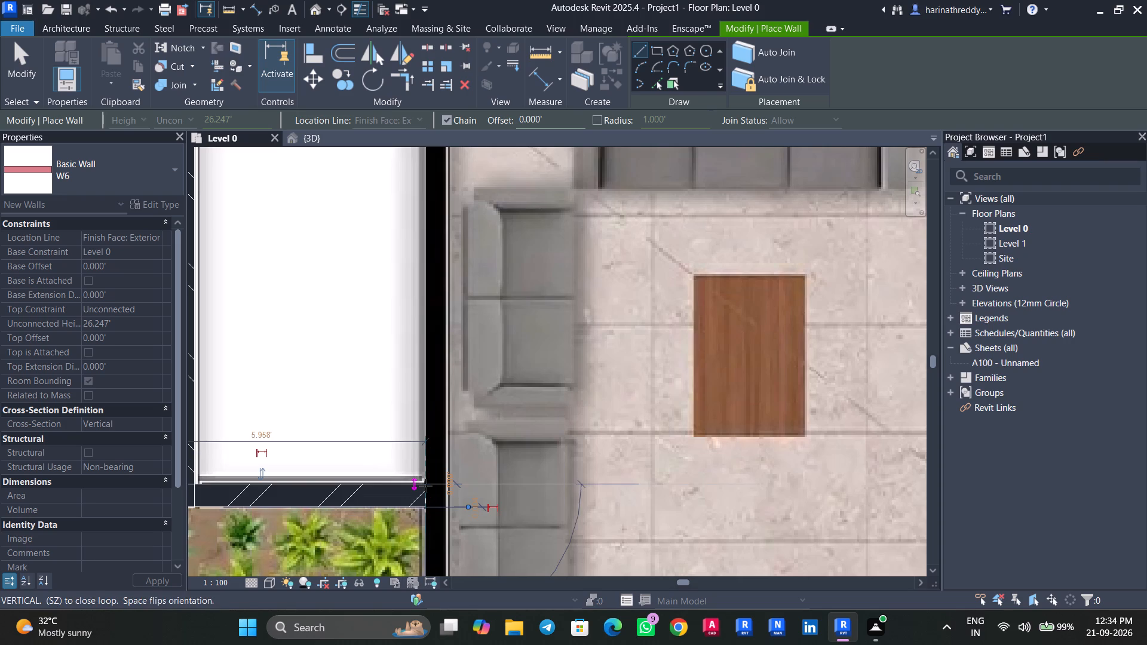
pyautogui.press('Escape')
pyautogui.scroll(-6, 413, 395)
pyautogui.moveTo(413, 395); pyautogui.dragTo(407, 511, button='middle')
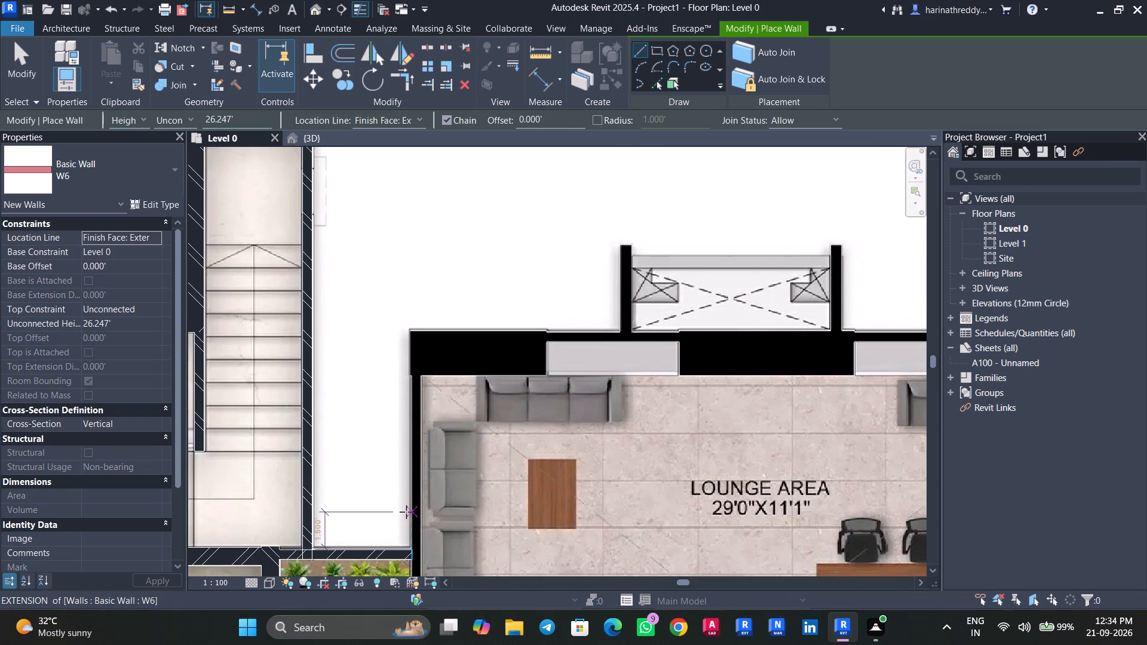
pyautogui.moveTo(406, 512); pyautogui.dragTo(320, 359, button='middle')
pyautogui.press('Escape')
pyautogui.press('Escape')
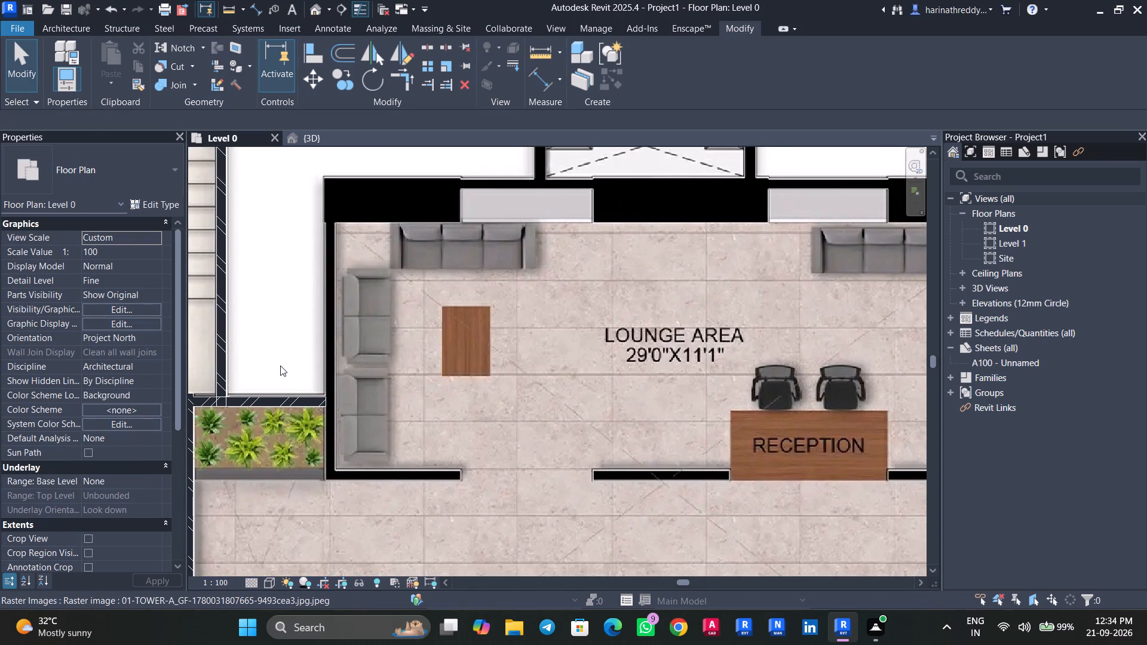
pyautogui.press('Escape')
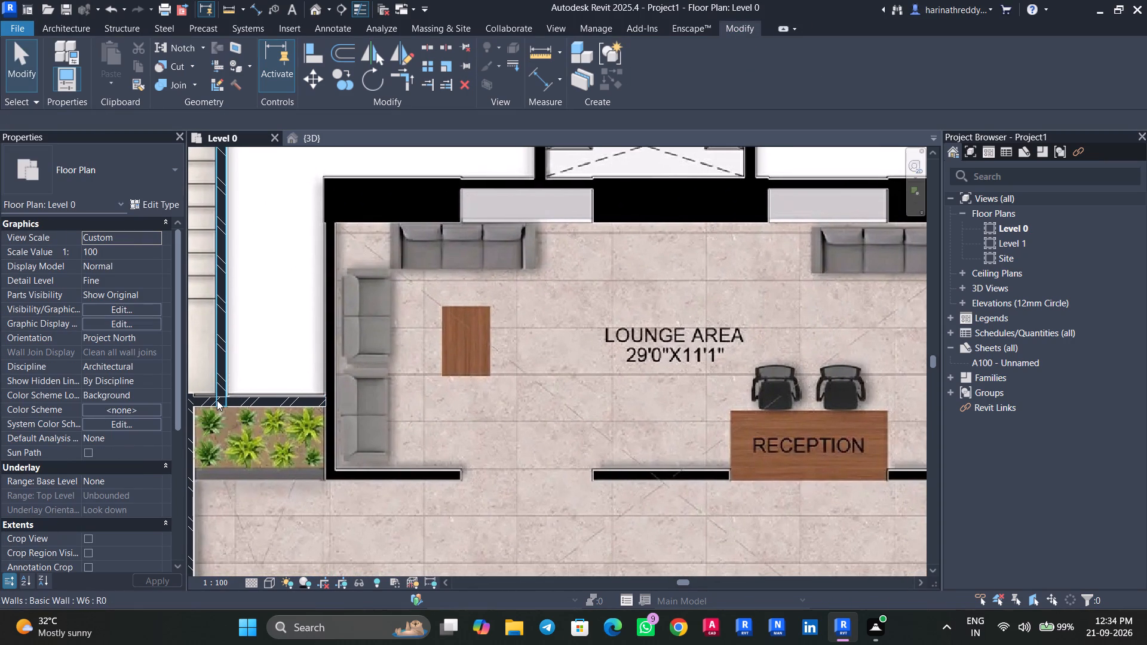
pyautogui.press('Escape')
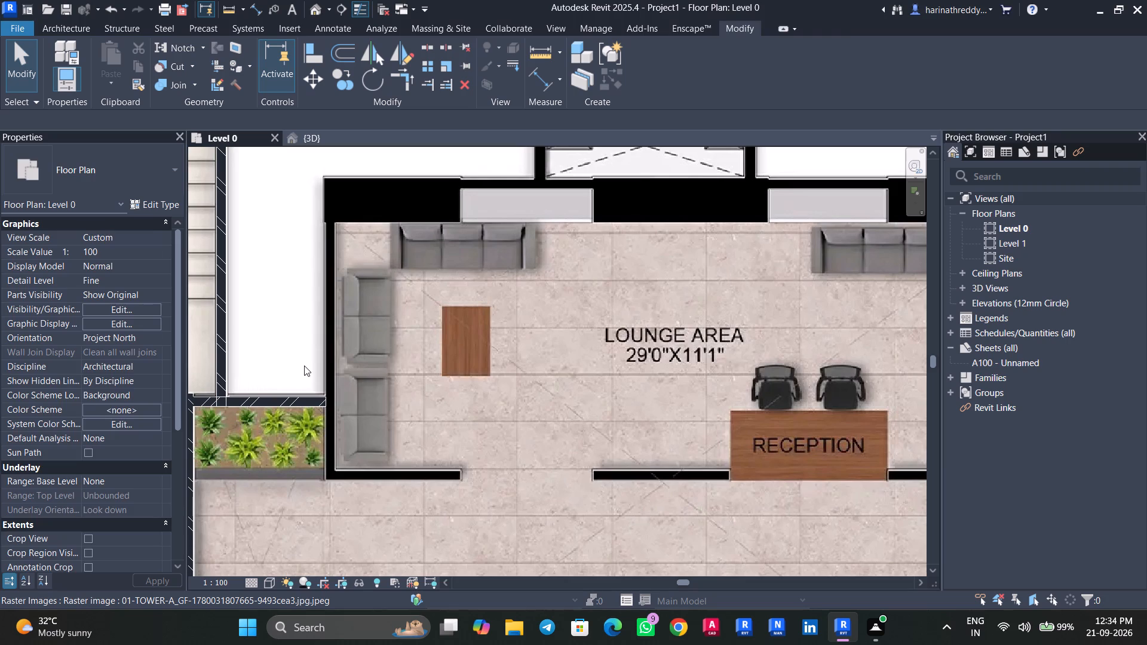
# Measure the thickness of the lounge area's left wall beside the planter on the plan image.
pyautogui.click(304, 365)
pyautogui.click(446, 63)
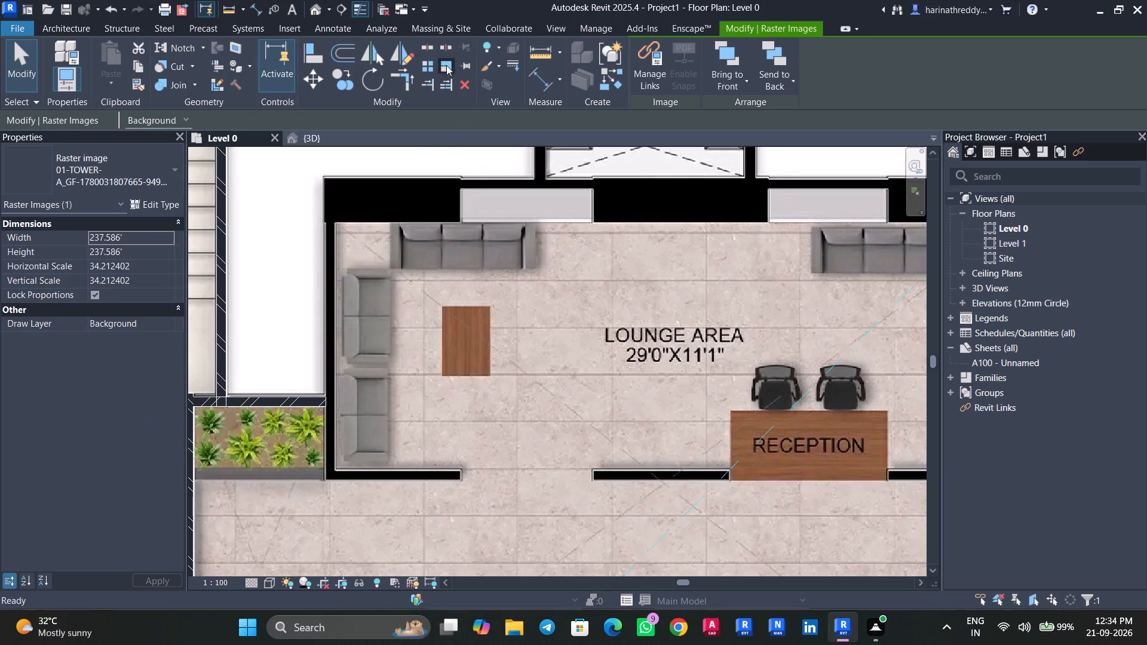
pyautogui.scroll(10, 313, 449)
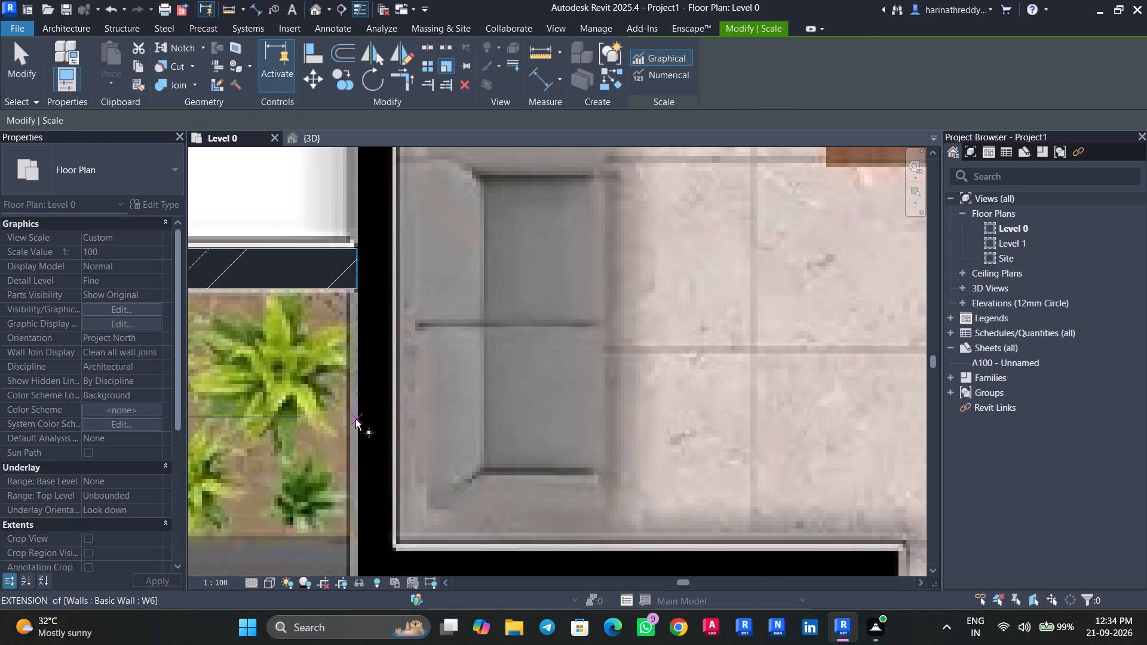
pyautogui.click(357, 420)
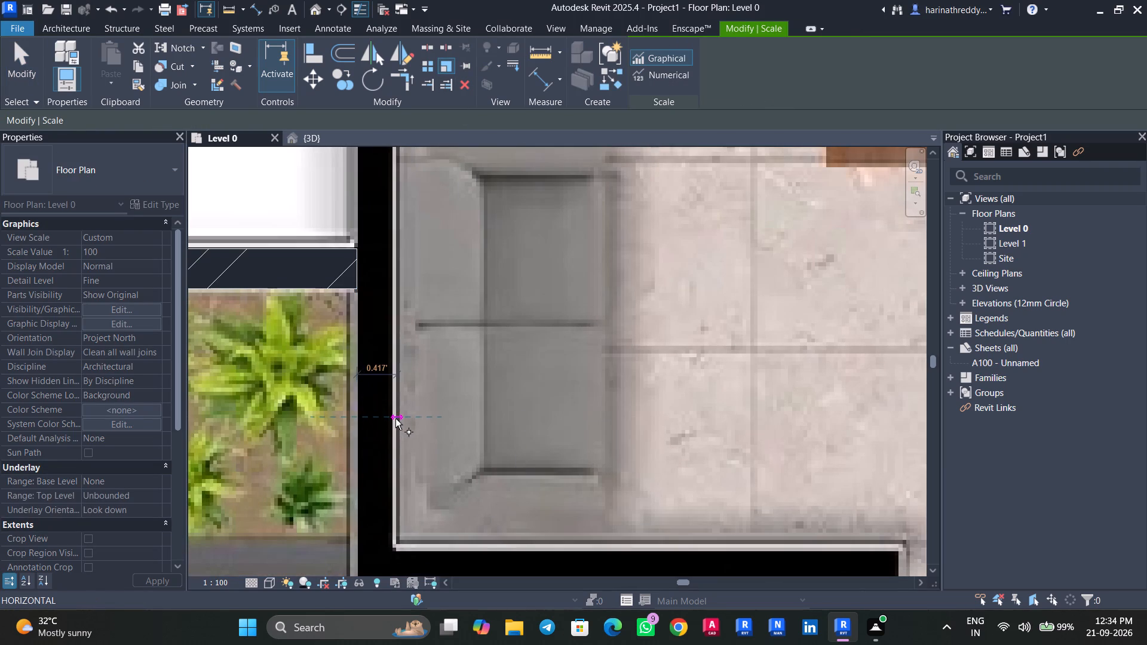
pyautogui.press('Escape')
pyautogui.scroll(-9, 363, 404)
pyautogui.moveTo(362, 410); pyautogui.dragTo(456, 411, button='middle')
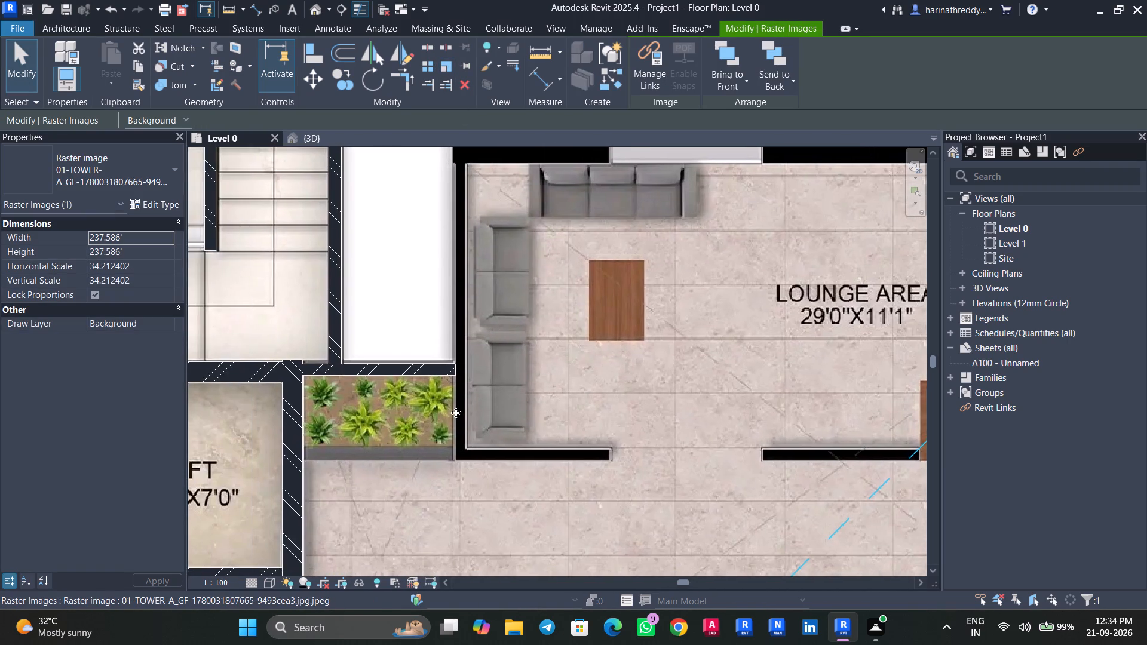
# Draw a vertical W6 wall along the lounge area's left side, from the thick upper wall down to the W6 wall above the planter.
pyautogui.scroll(-1, 363, 453)
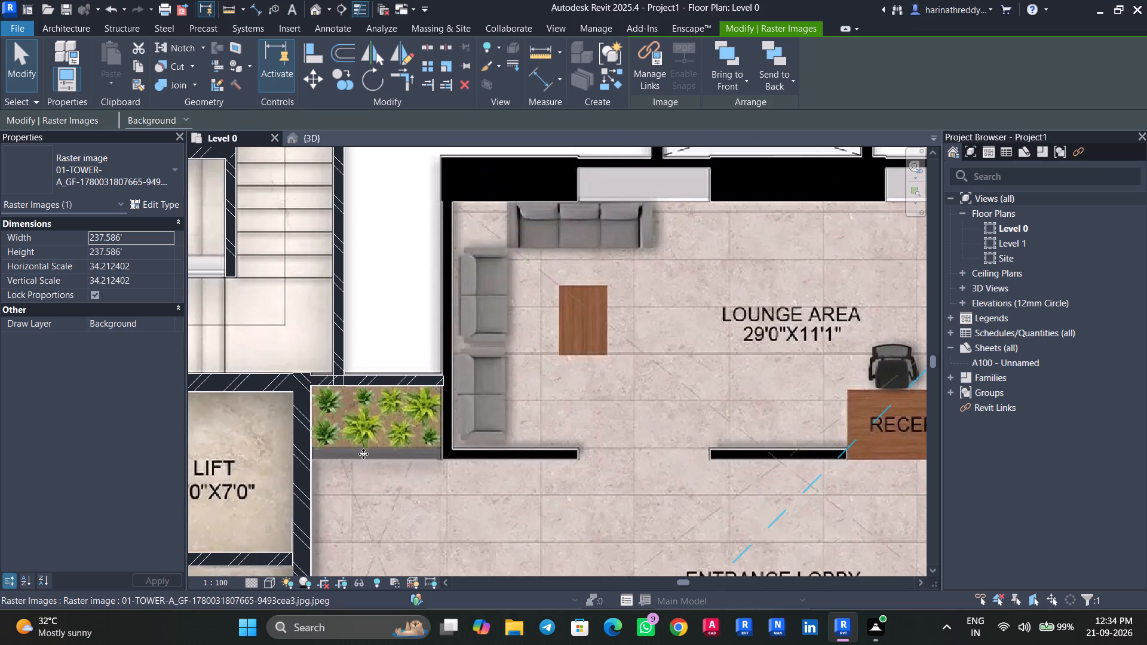
pyautogui.press('Escape')
pyautogui.press('Return')
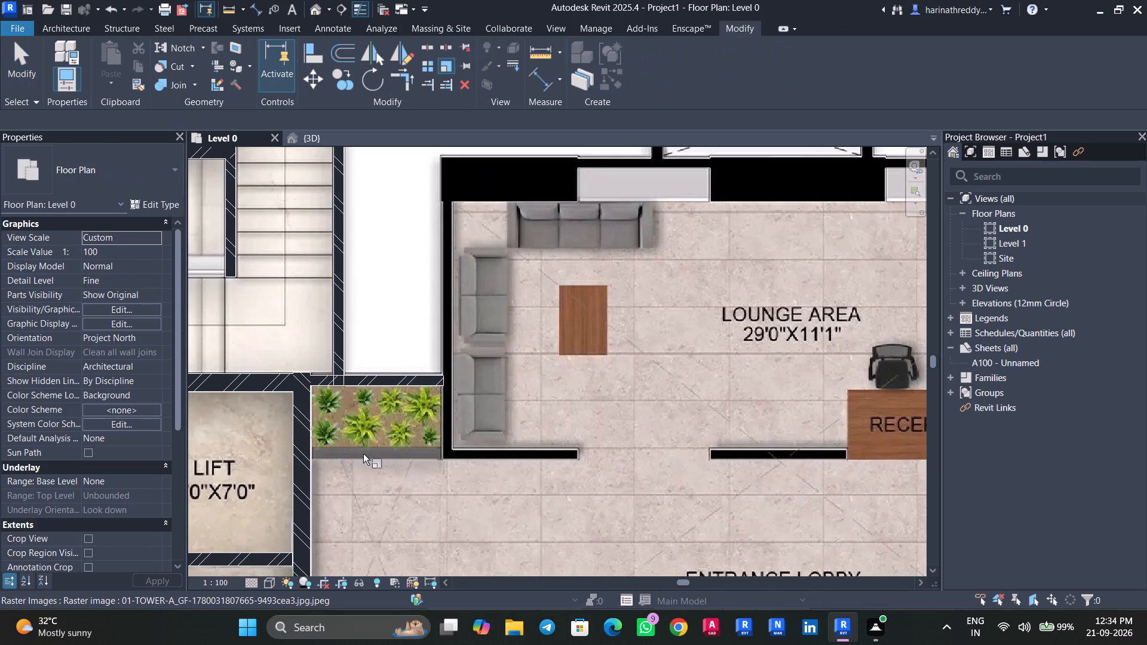
pyautogui.press('Escape')
pyautogui.press('Escape')
pyautogui.write('WA')
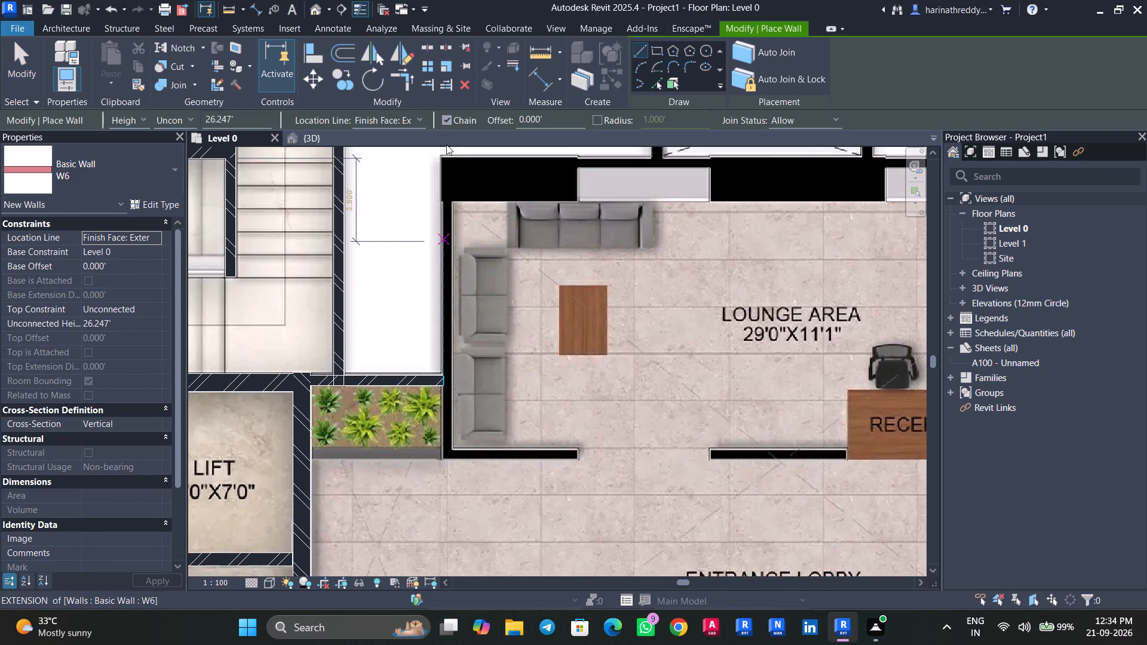
pyautogui.scroll(9, 455, 202)
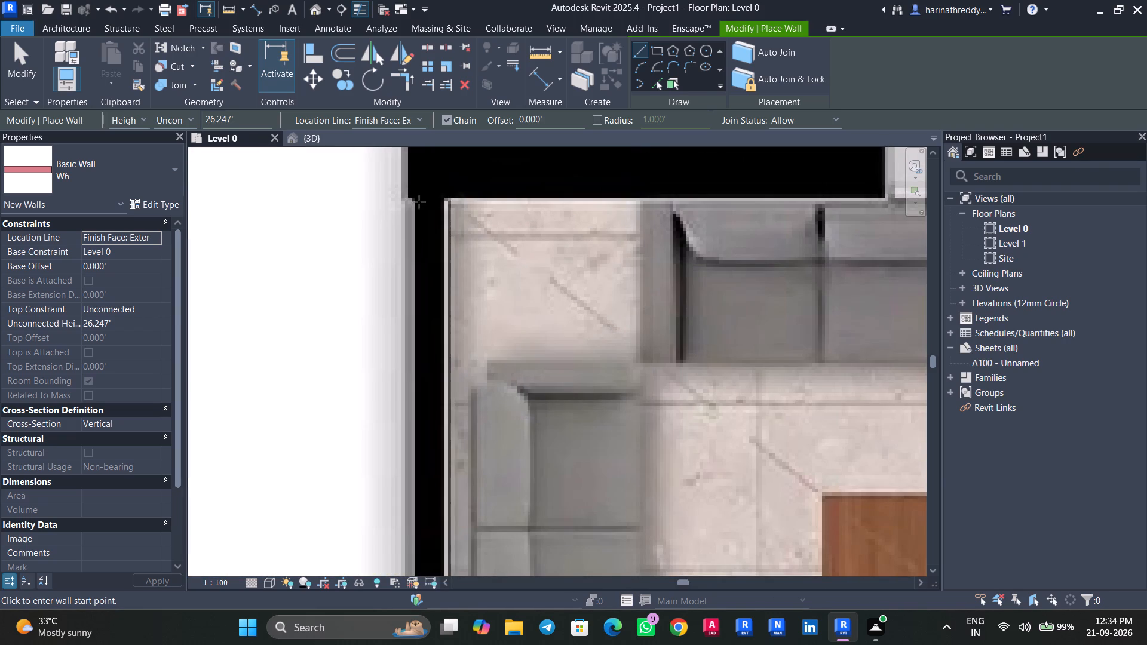
pyautogui.click(446, 198)
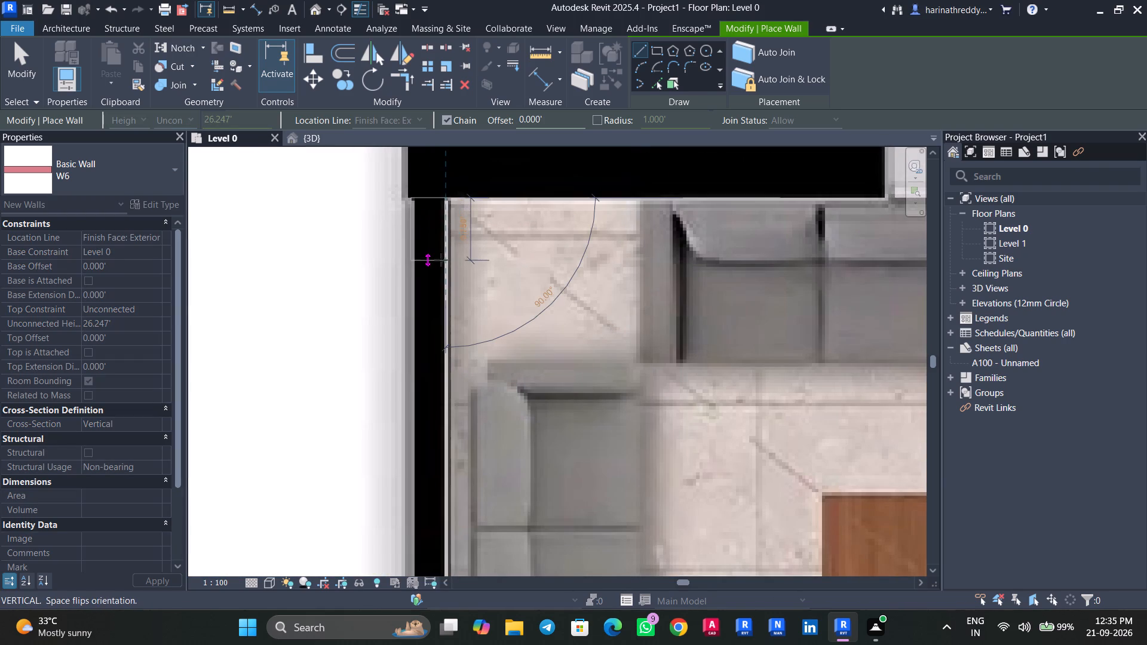
pyautogui.scroll(-4, 441, 268)
pyautogui.moveTo(441, 272); pyautogui.dragTo(423, 209, button='middle')
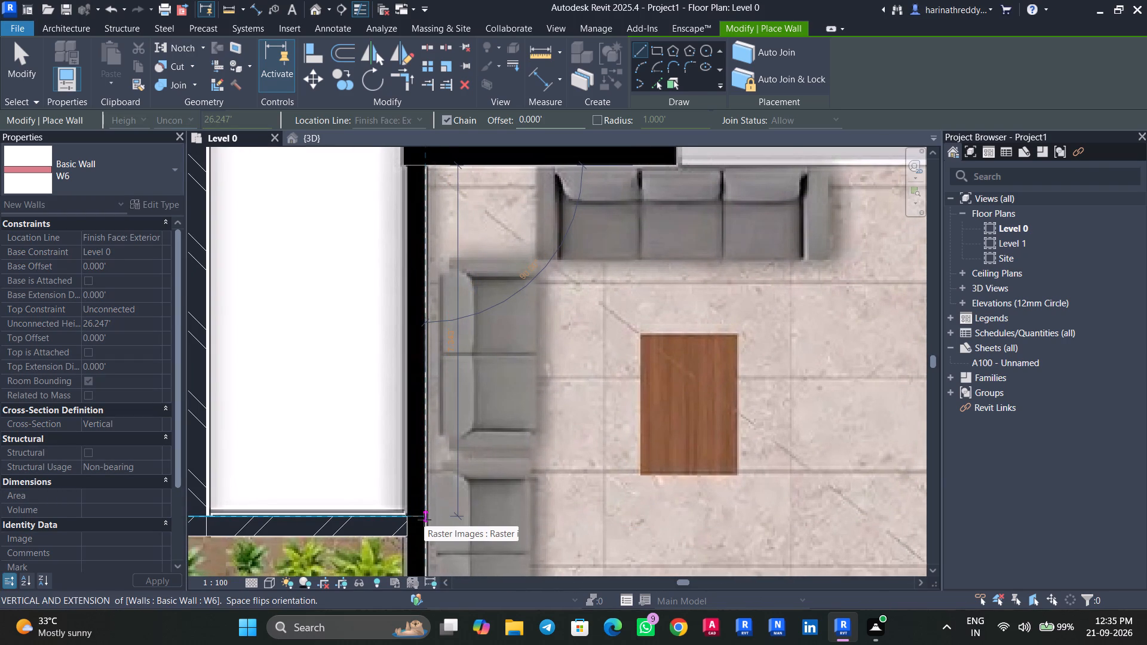
pyautogui.click(424, 520)
pyautogui.press('Escape')
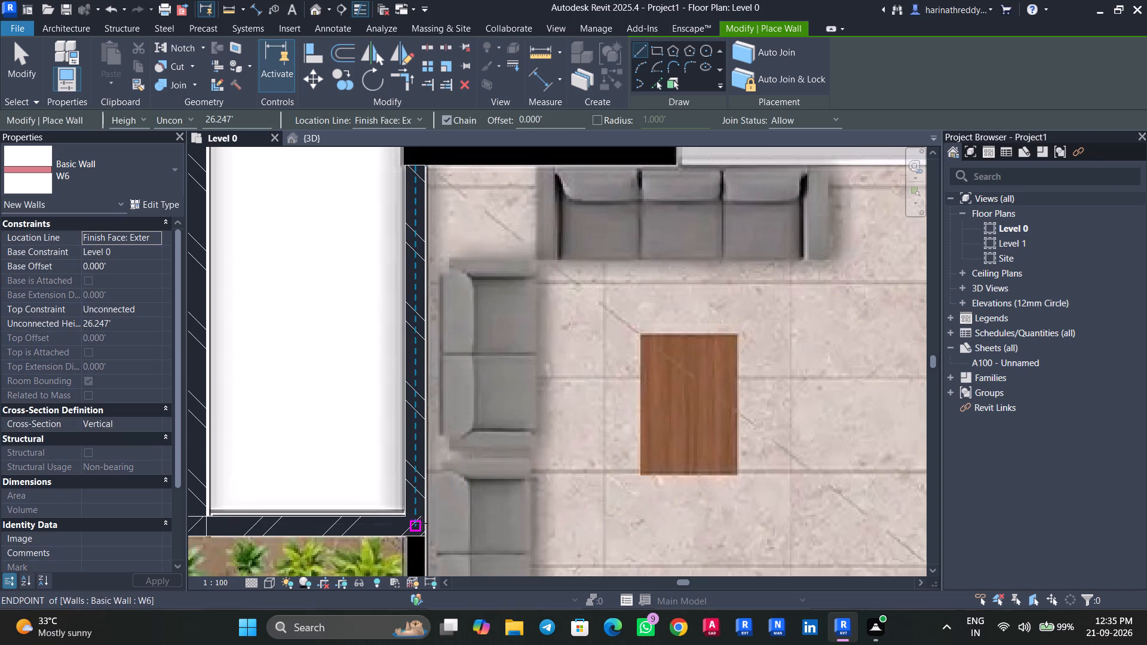
# Draw a vertical W6 wall beside the planter, continuing the lounge's left wall down to its lower corner.
pyautogui.moveTo(421, 523); pyautogui.dragTo(381, 313, button='middle')
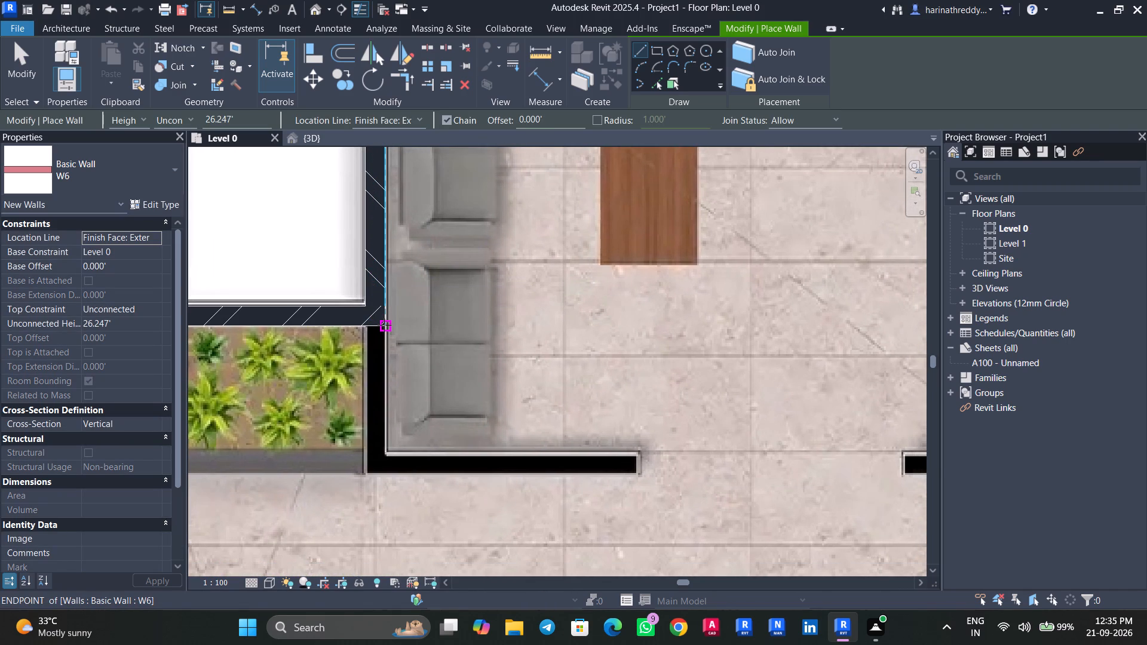
pyautogui.click(385, 327)
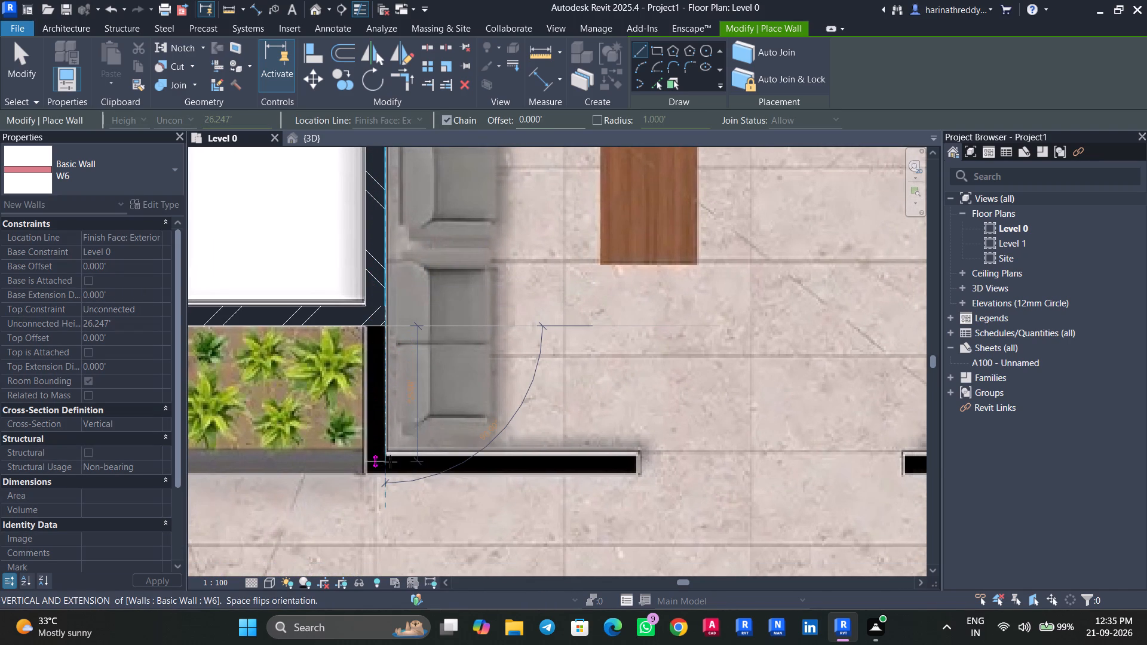
pyautogui.click(388, 474)
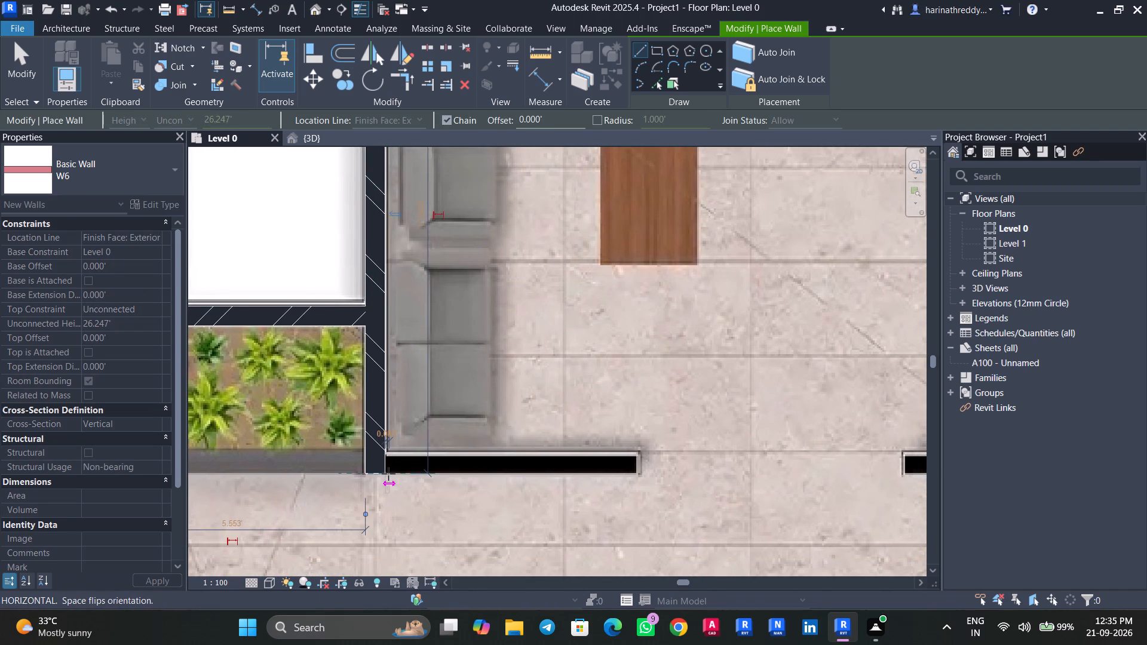
pyautogui.press('Escape')
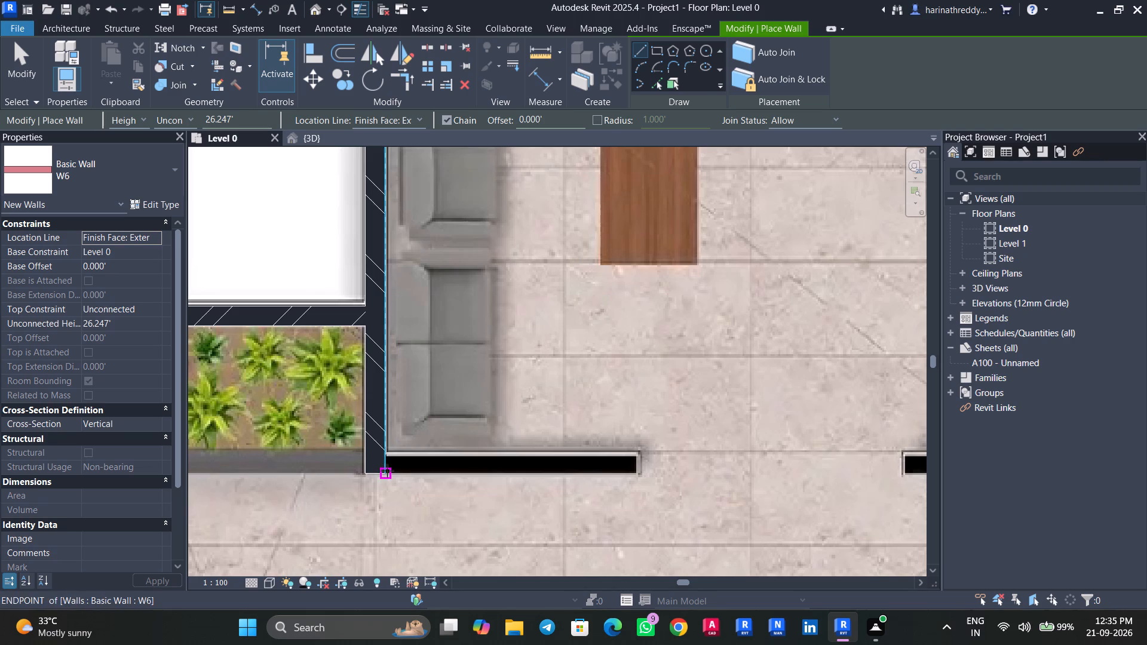
# Draw a horizontal W6 wall along the lounge's lower edge, from its lower-left corner to the opening facing the entrance lobby.
pyautogui.click(387, 471)
pyautogui.press('space')
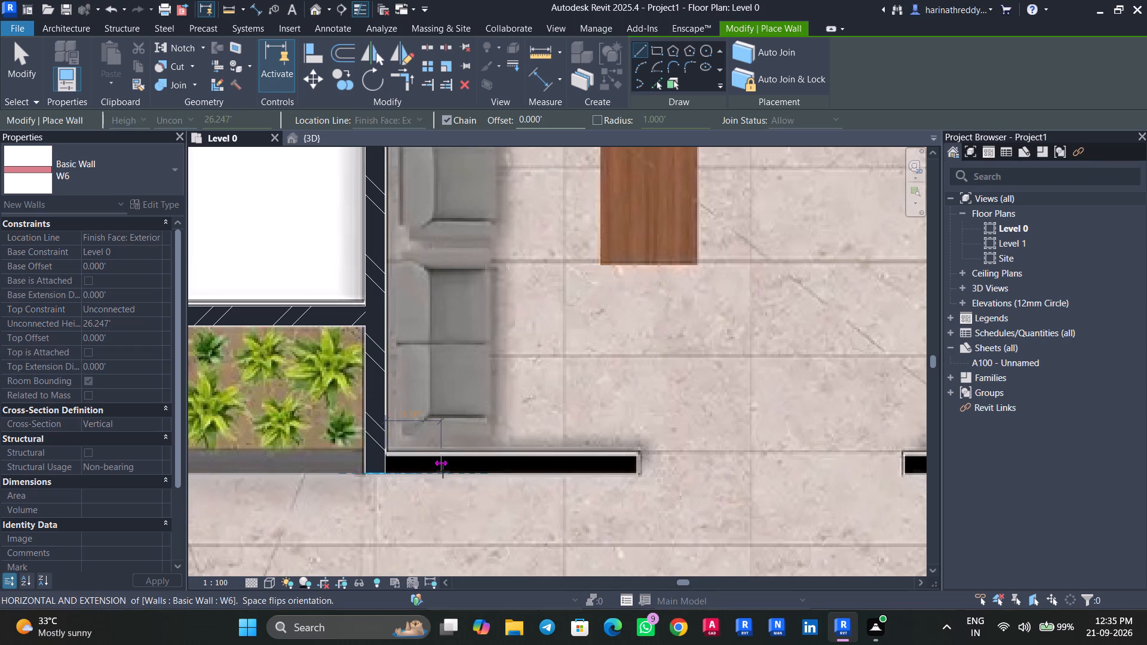
pyautogui.scroll(-3, 455, 471)
pyautogui.moveTo(455, 471); pyautogui.dragTo(306, 423, button='middle')
pyautogui.scroll(5, 419, 429)
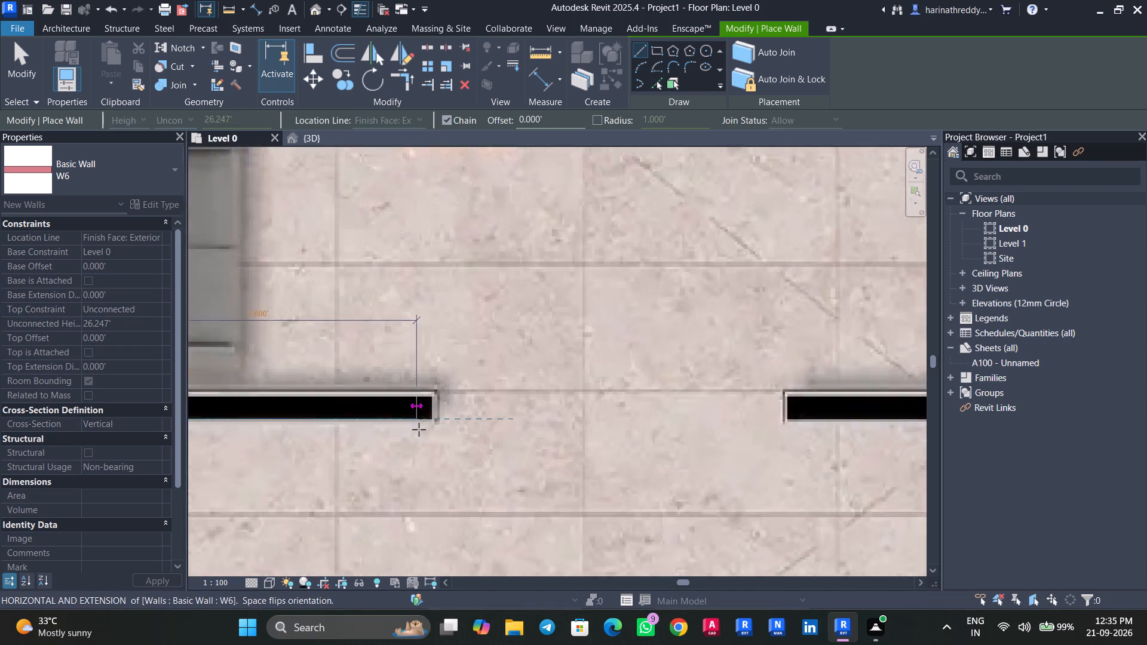
pyautogui.scroll(3, 419, 429)
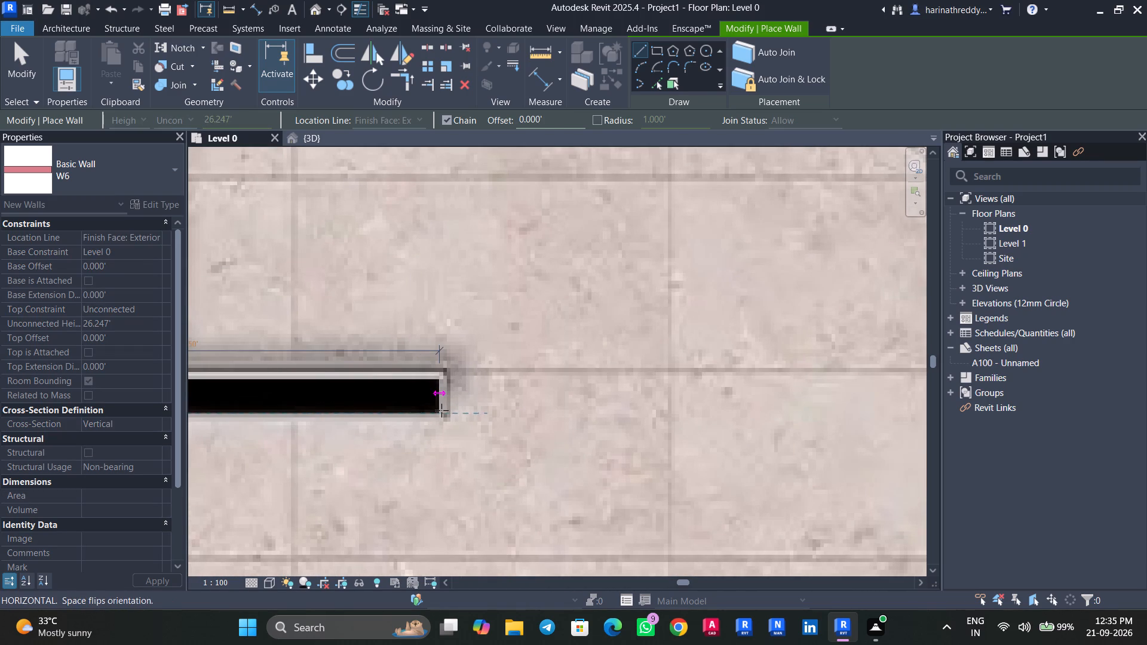
pyautogui.click(441, 410)
pyautogui.press('Escape')
pyautogui.scroll(-7, 381, 389)
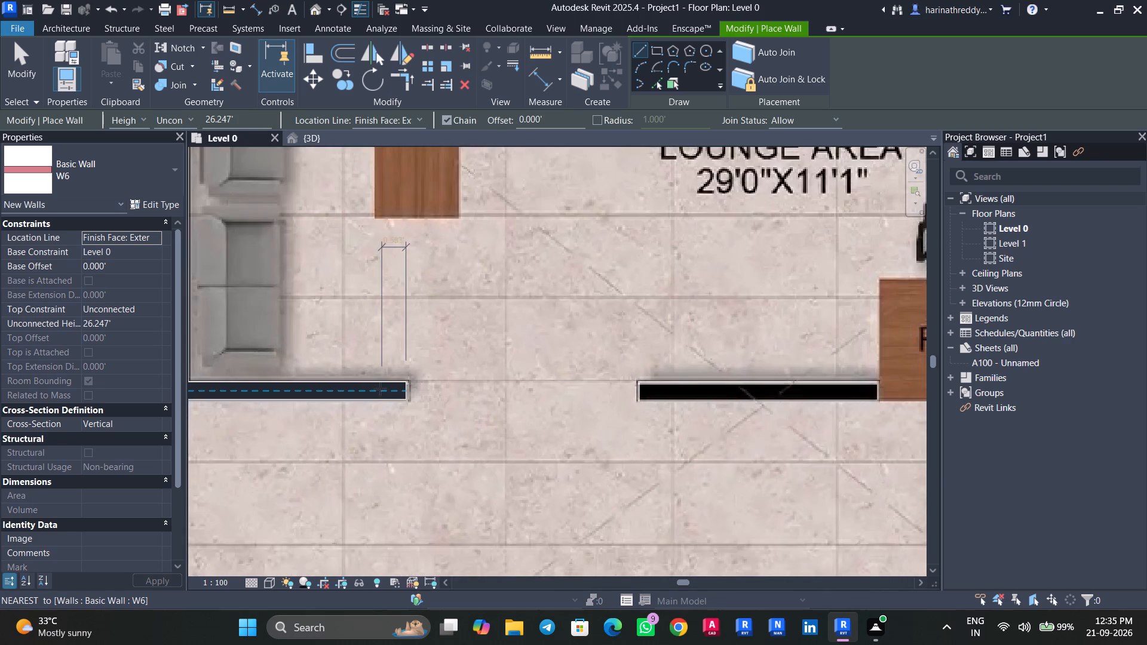
pyautogui.scroll(-4, 295, 377)
pyautogui.moveTo(293, 377); pyautogui.dragTo(370, 400, button='middle')
pyautogui.scroll(1, 292, 377)
pyautogui.scroll(-7, 290, 401)
pyautogui.moveTo(290, 401); pyautogui.dragTo(362, 386, button='middle')
pyautogui.scroll(1, 362, 386)
pyautogui.press('Escape')
pyautogui.press('Escape')
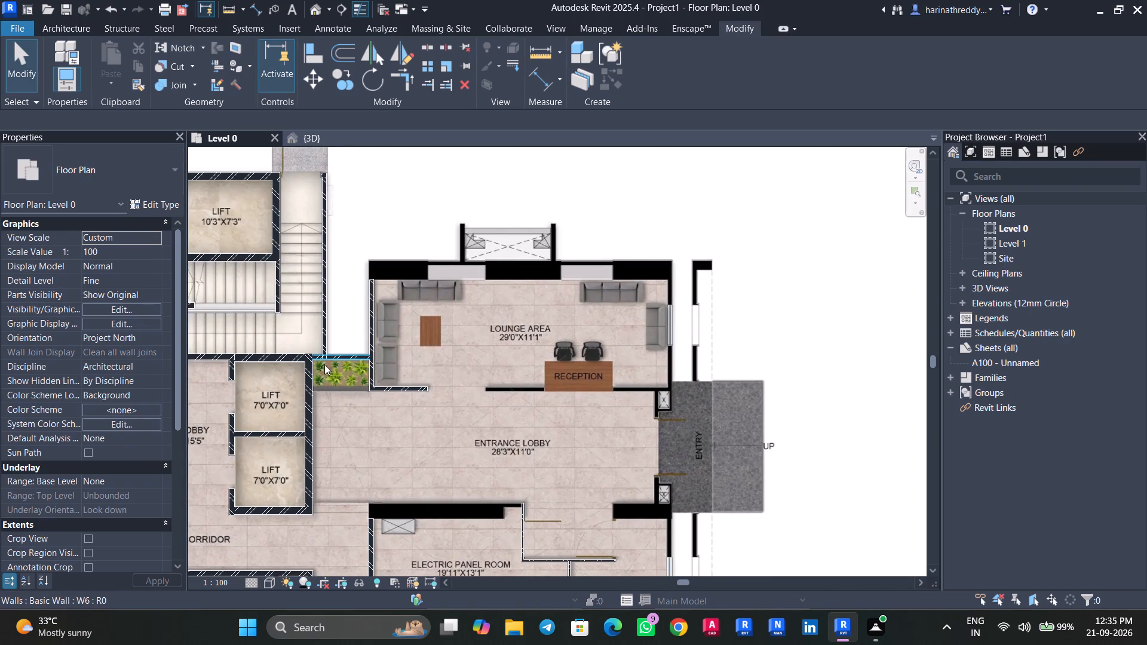
# Shorten the staircase's outer right W6 wall so its lower end stops at the upper face of the wall above the planter.
pyautogui.scroll(8, 323, 363)
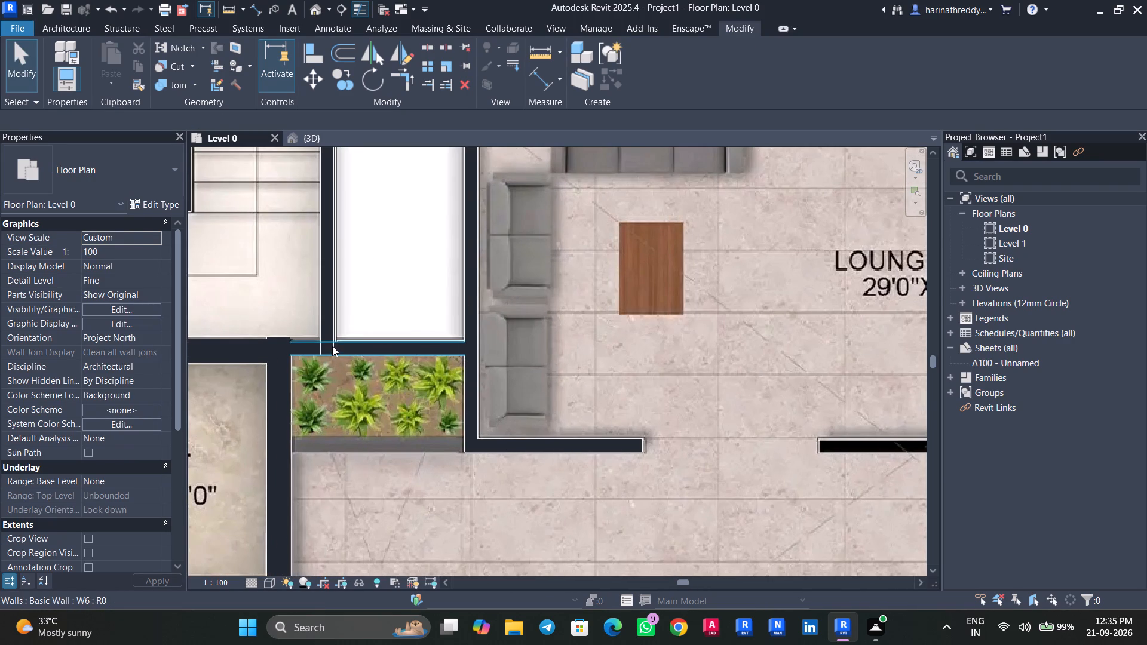
pyautogui.click(332, 346)
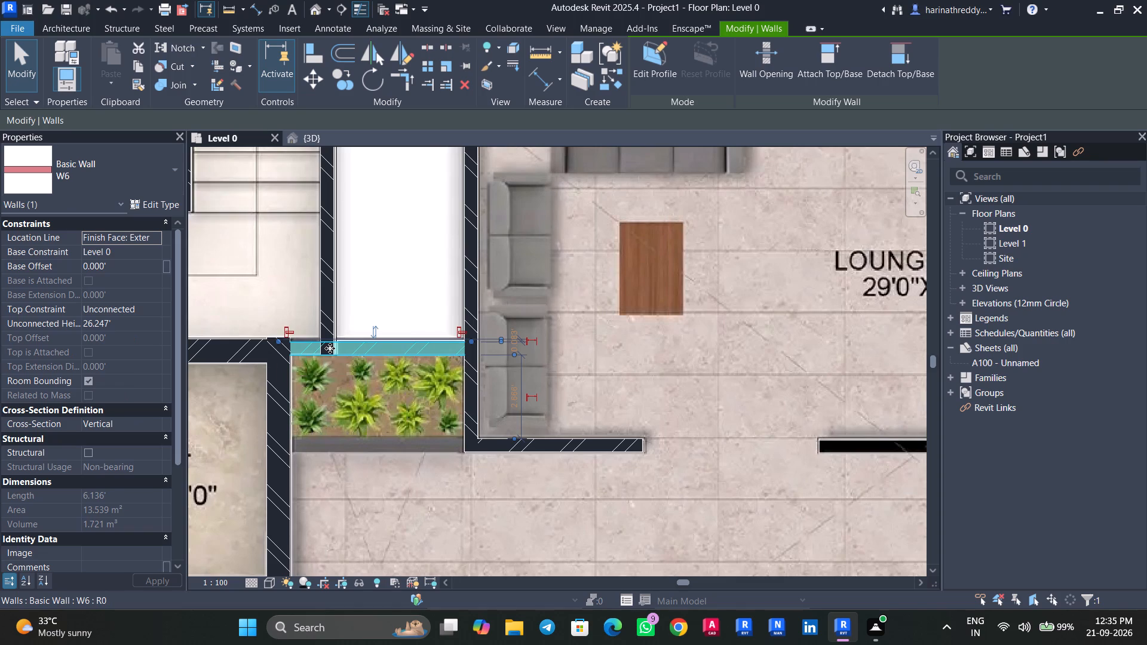
pyautogui.click(330, 348)
pyautogui.press('Escape')
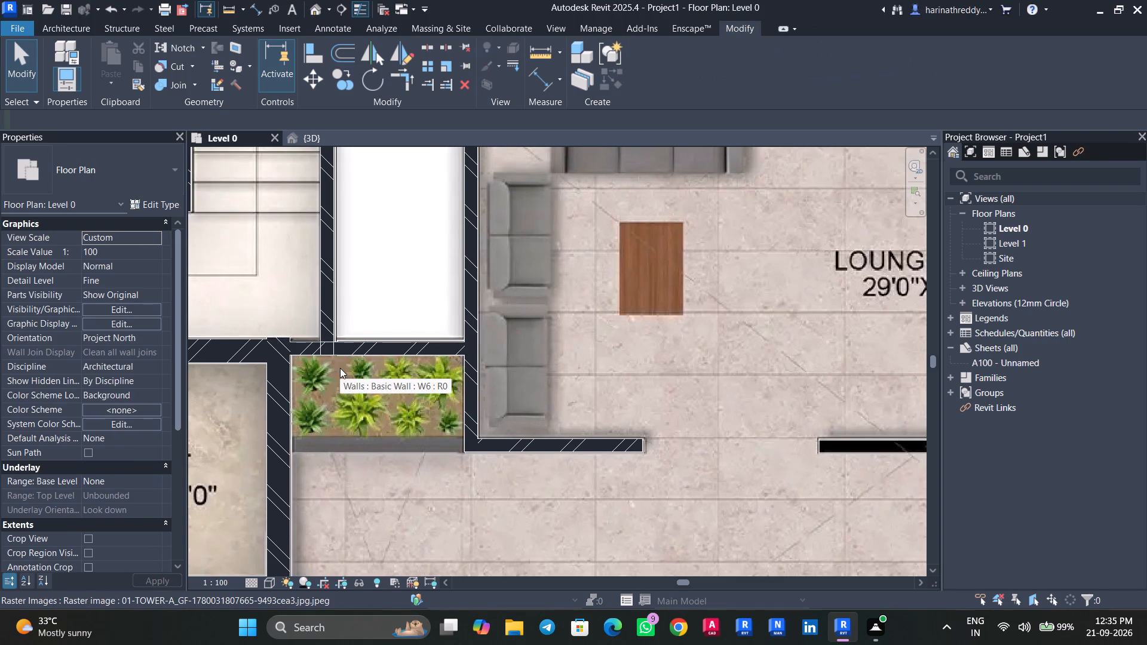
pyautogui.press('Escape')
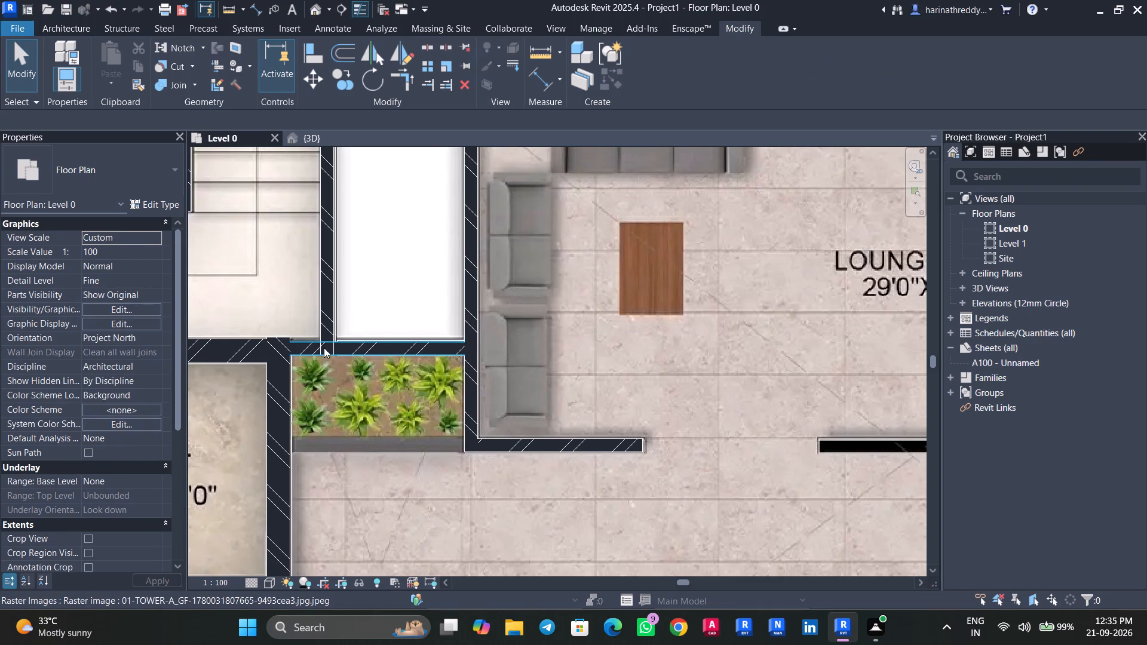
pyautogui.click(324, 348)
pyautogui.press('Escape')
pyautogui.scroll(1, 324, 346)
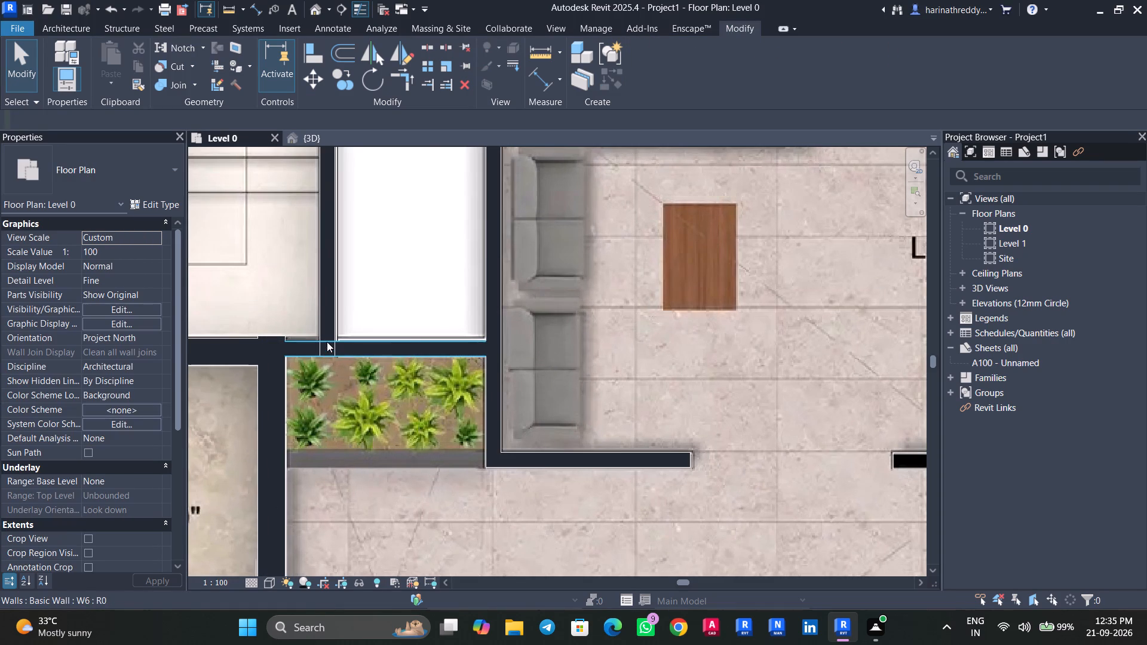
pyautogui.click(330, 327)
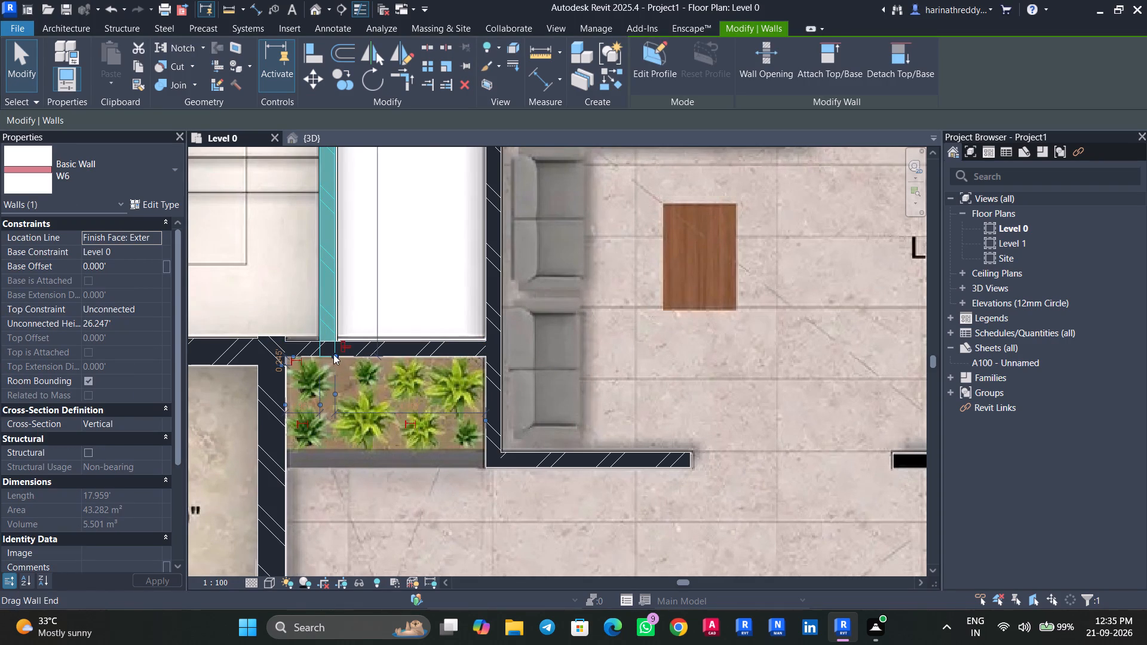
pyautogui.moveTo(333, 354); pyautogui.dragTo(334, 341)
pyautogui.press('Escape')
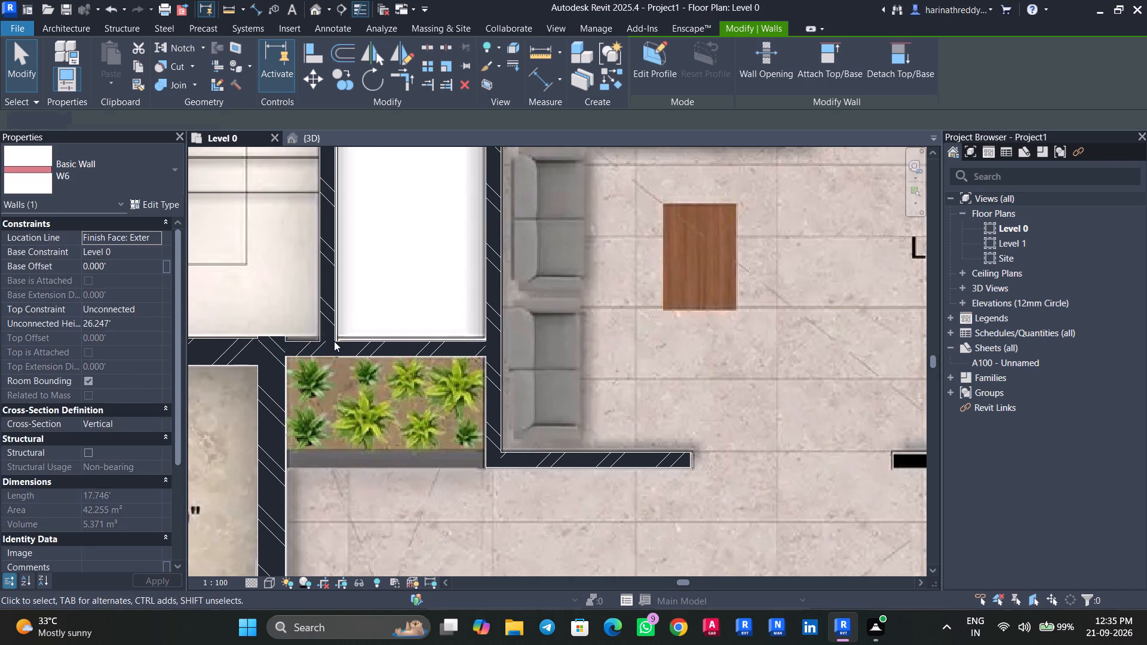
# Draw a horizontal W6 wall about 5.58' long along the electric panel room's lower edge, between the two thick wall segments.
pyautogui.scroll(-2, 342, 371)
pyautogui.moveTo(344, 334); pyautogui.dragTo(367, 260, button='middle')
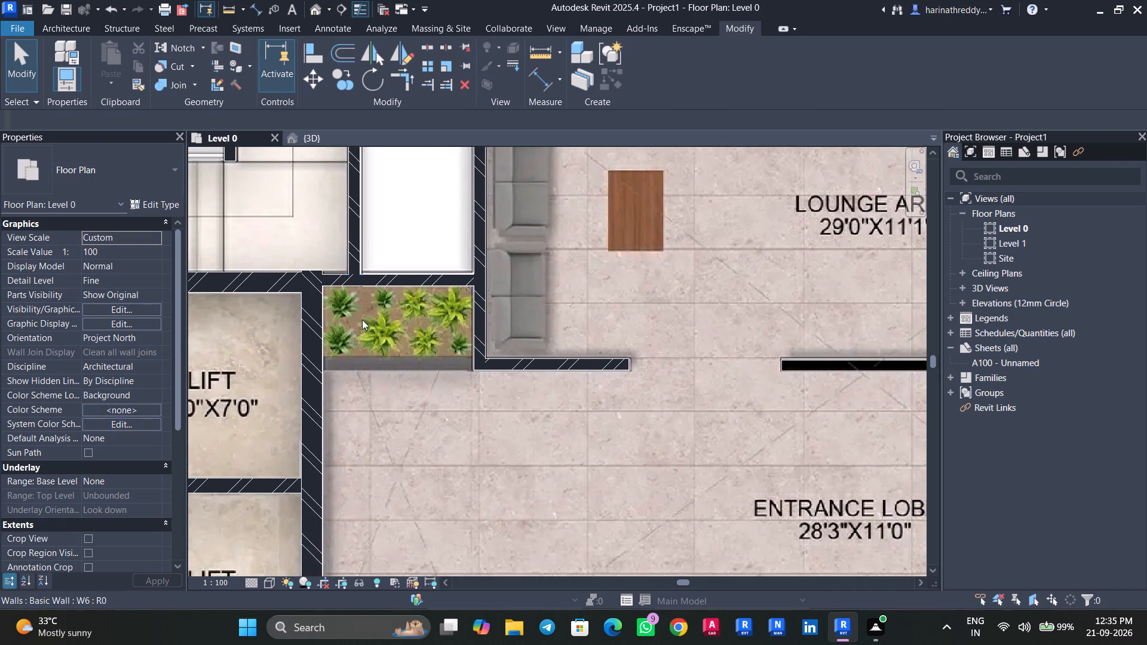
pyautogui.scroll(-3, 383, 412)
pyautogui.moveTo(377, 406); pyautogui.dragTo(178, 401, button='middle')
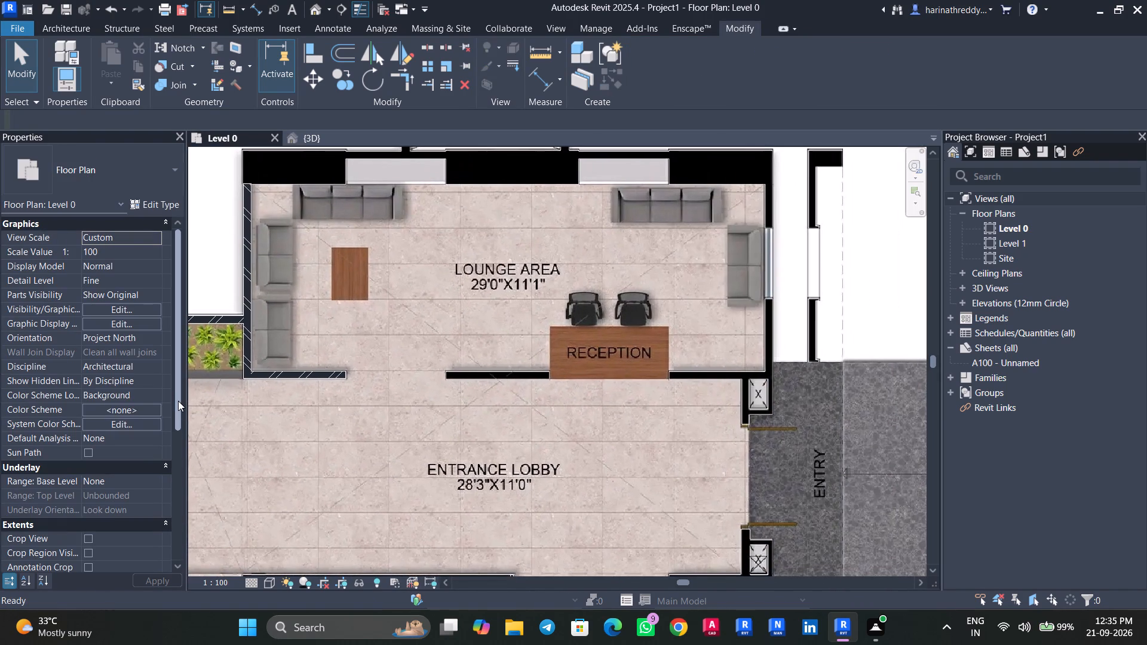
pyautogui.moveTo(182, 400); pyautogui.dragTo(341, 176, button='middle')
pyautogui.moveTo(378, 389); pyautogui.dragTo(515, 186, button='middle')
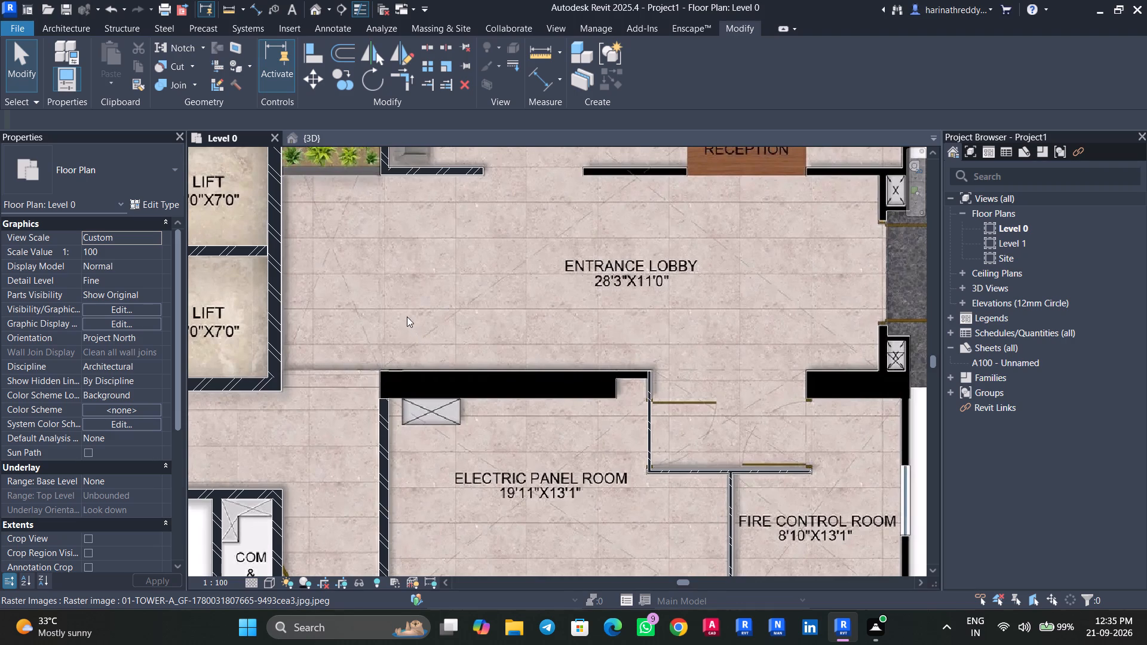
pyautogui.scroll(-7, 407, 315)
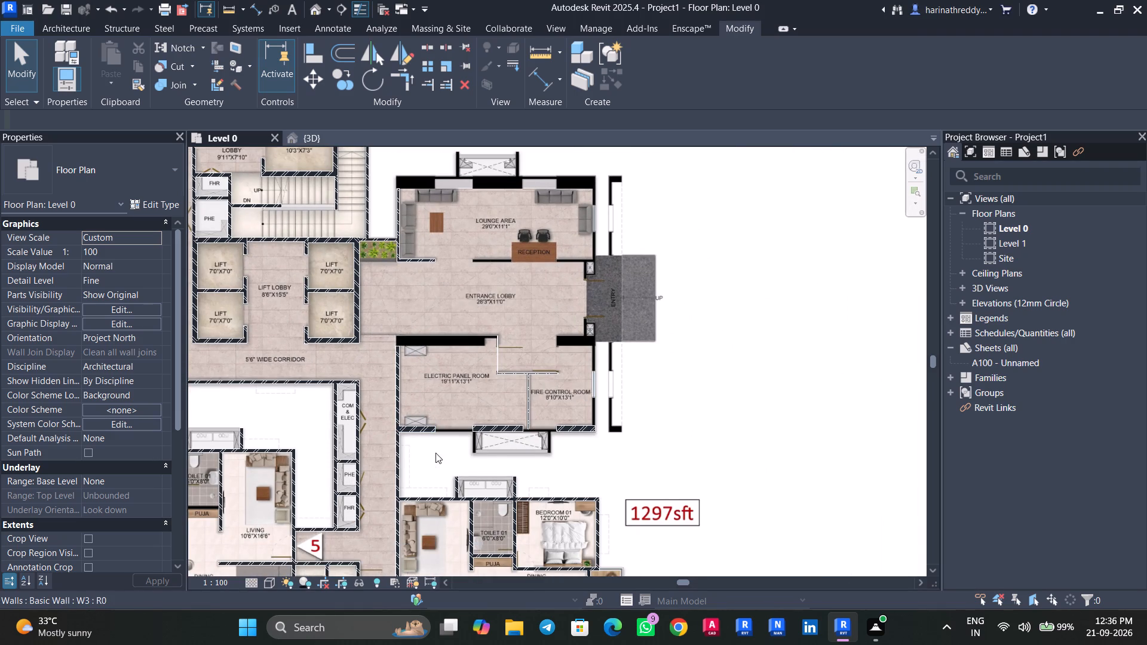
pyautogui.scroll(12, 458, 430)
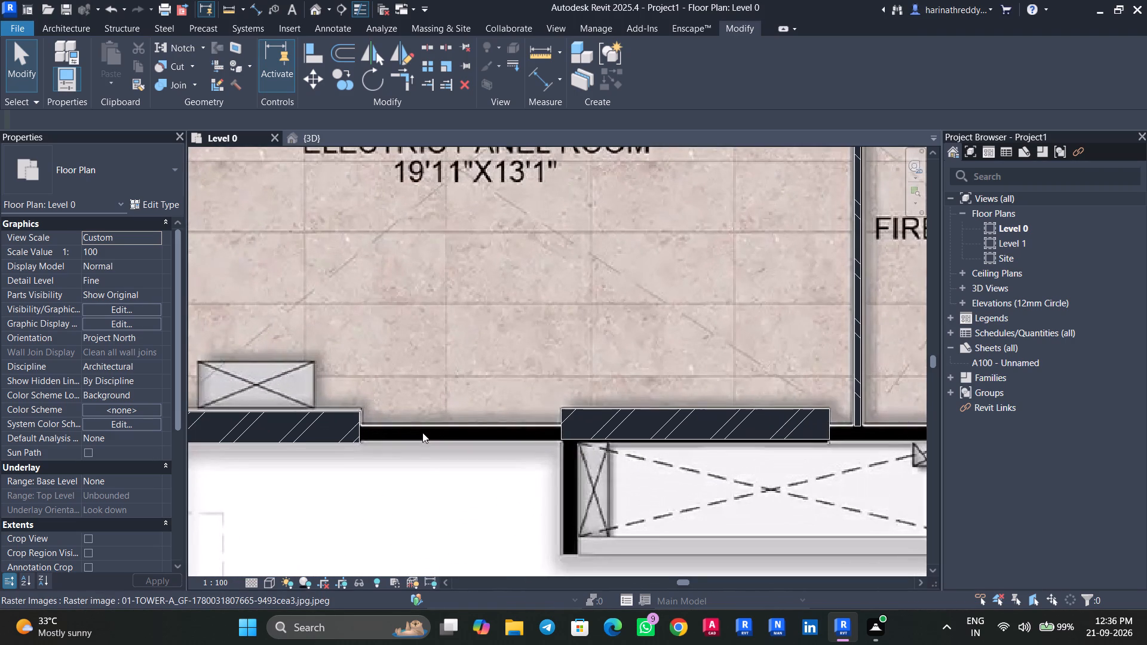
pyautogui.write('WA')
pyautogui.scroll(7, 382, 424)
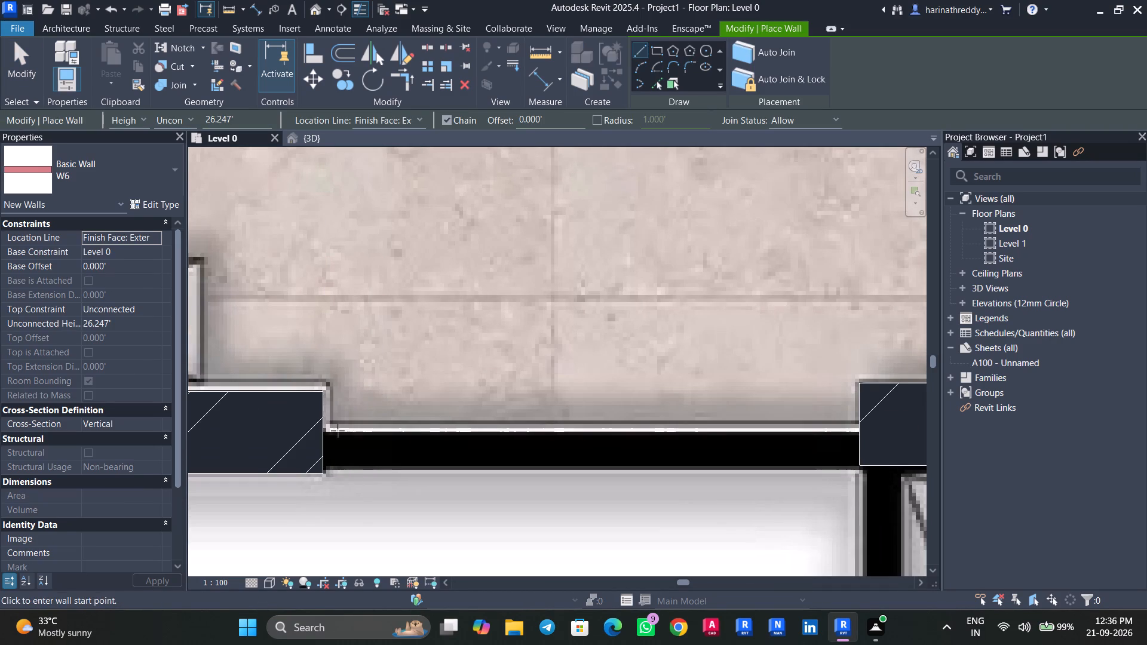
pyautogui.click(326, 431)
pyautogui.scroll(-6, 430, 441)
pyautogui.moveTo(431, 443); pyautogui.dragTo(309, 411, button='middle')
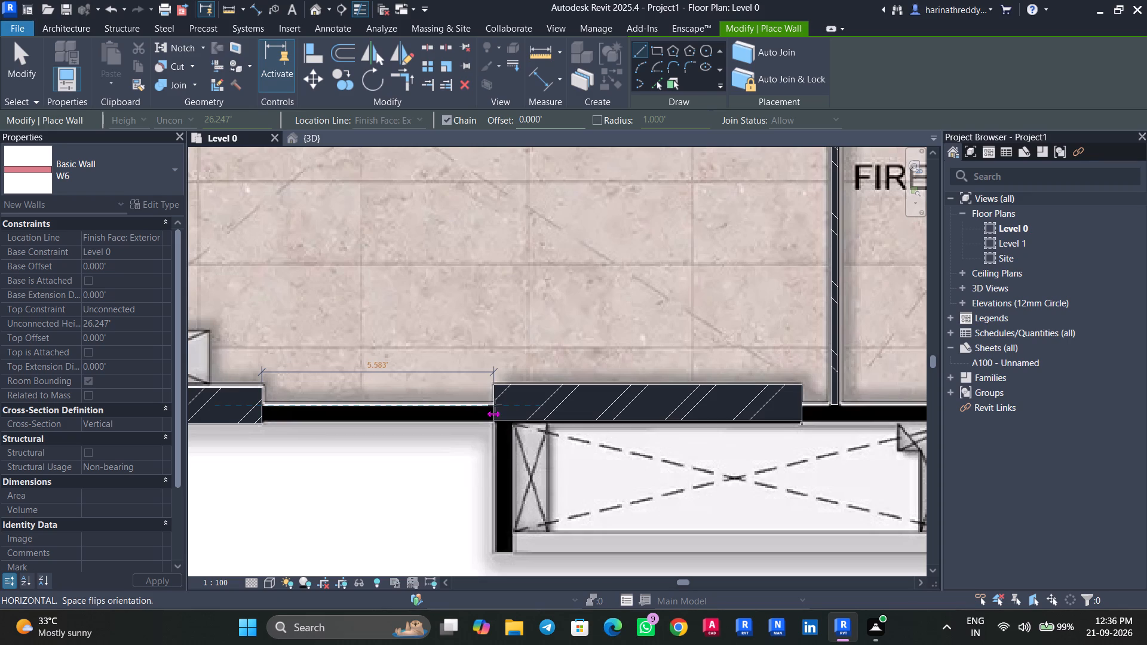
pyautogui.scroll(7, 495, 405)
pyautogui.click(490, 404)
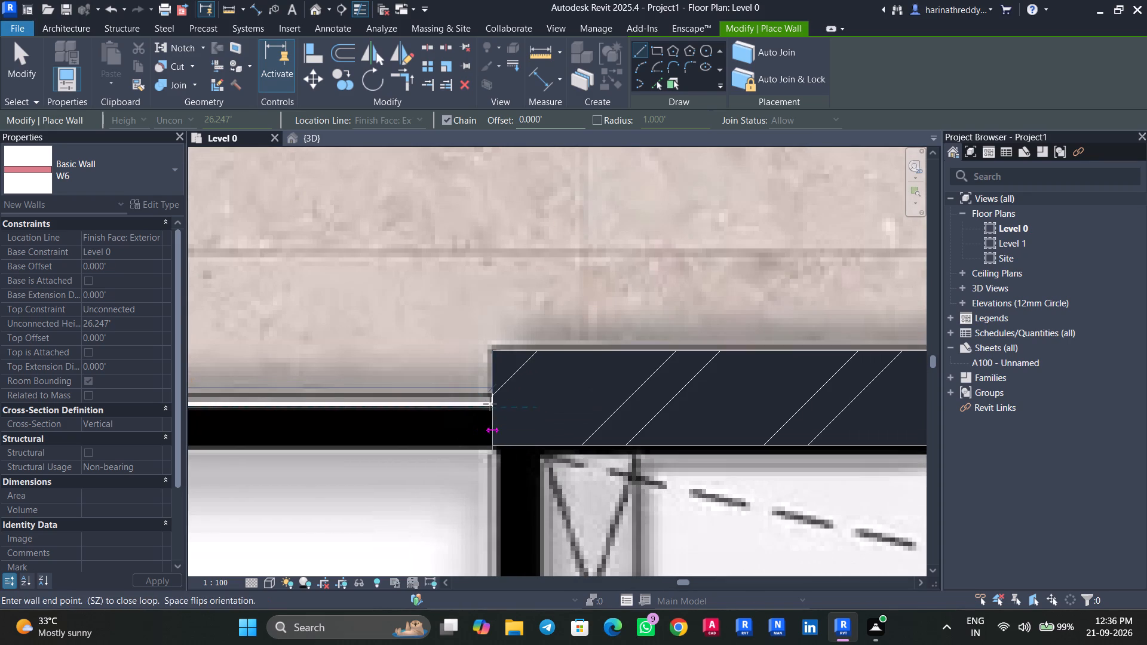
pyautogui.press('Escape')
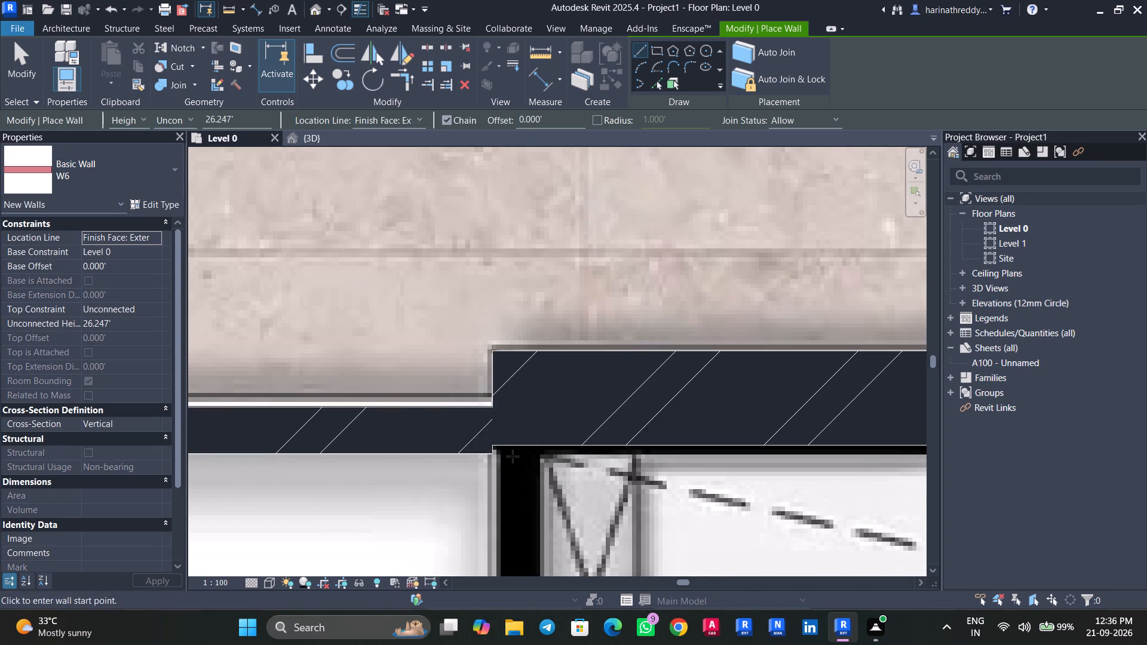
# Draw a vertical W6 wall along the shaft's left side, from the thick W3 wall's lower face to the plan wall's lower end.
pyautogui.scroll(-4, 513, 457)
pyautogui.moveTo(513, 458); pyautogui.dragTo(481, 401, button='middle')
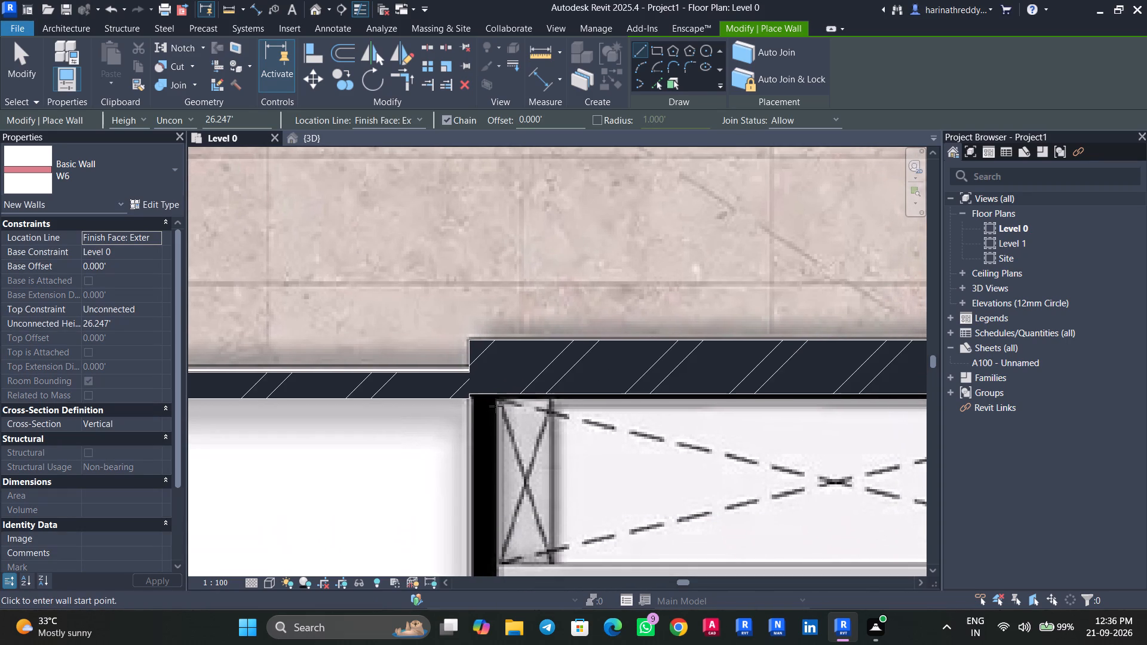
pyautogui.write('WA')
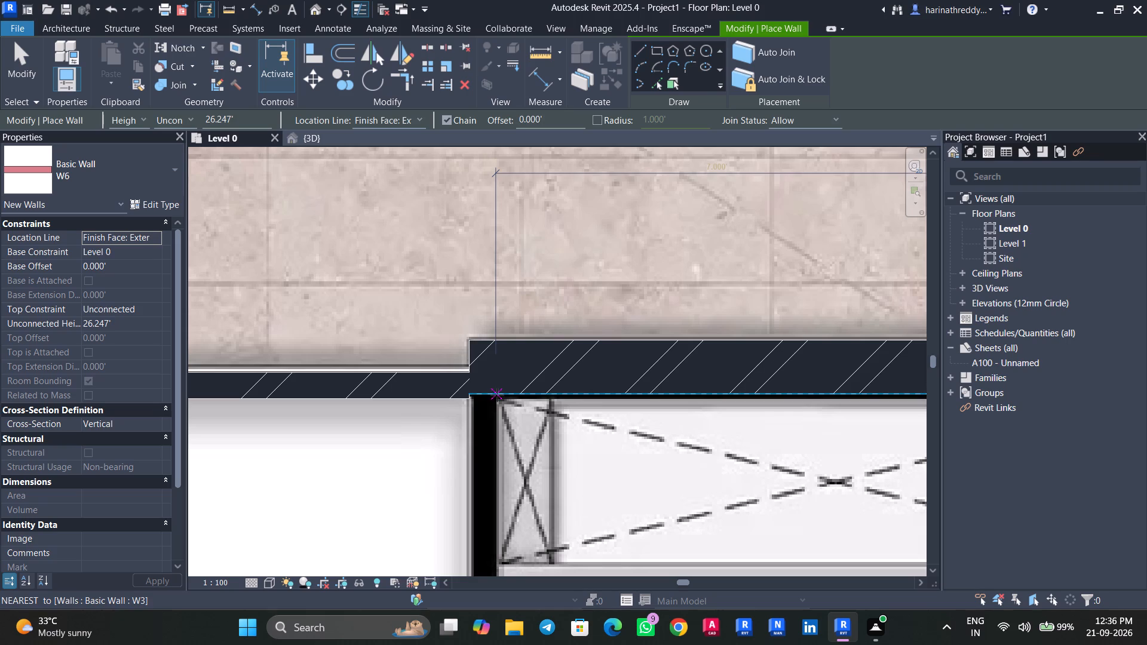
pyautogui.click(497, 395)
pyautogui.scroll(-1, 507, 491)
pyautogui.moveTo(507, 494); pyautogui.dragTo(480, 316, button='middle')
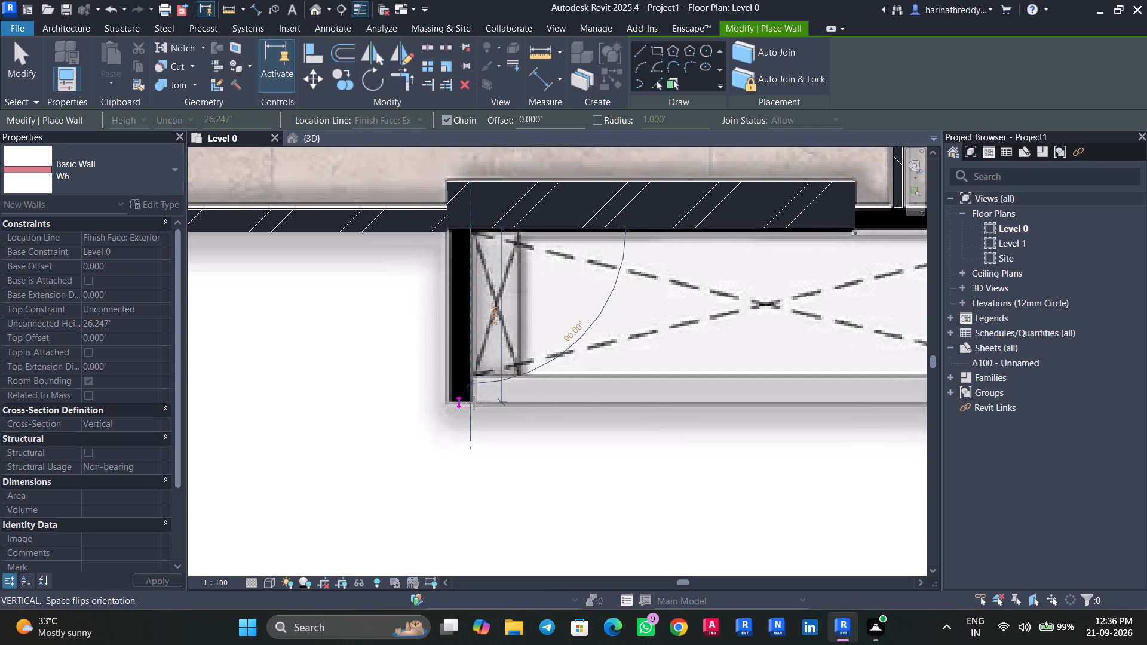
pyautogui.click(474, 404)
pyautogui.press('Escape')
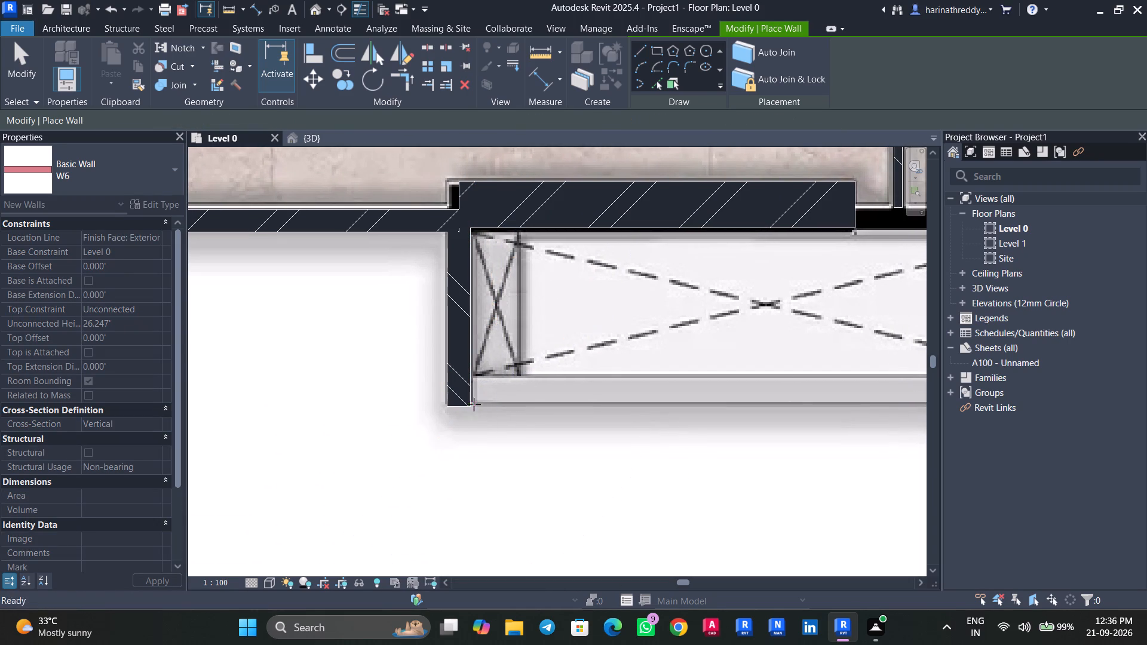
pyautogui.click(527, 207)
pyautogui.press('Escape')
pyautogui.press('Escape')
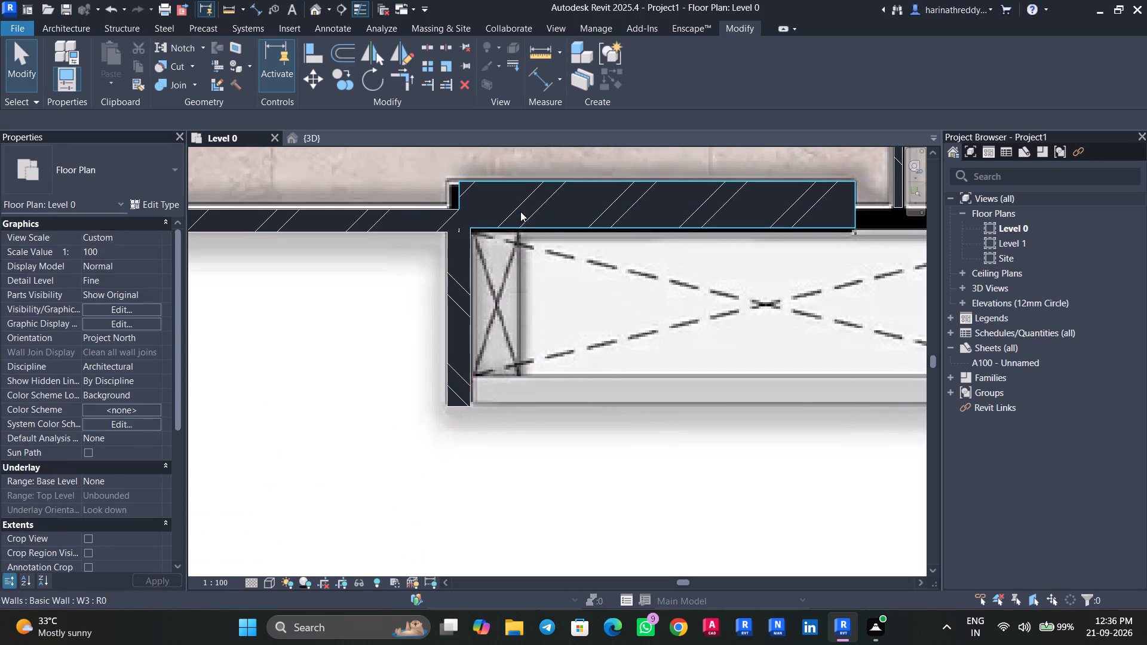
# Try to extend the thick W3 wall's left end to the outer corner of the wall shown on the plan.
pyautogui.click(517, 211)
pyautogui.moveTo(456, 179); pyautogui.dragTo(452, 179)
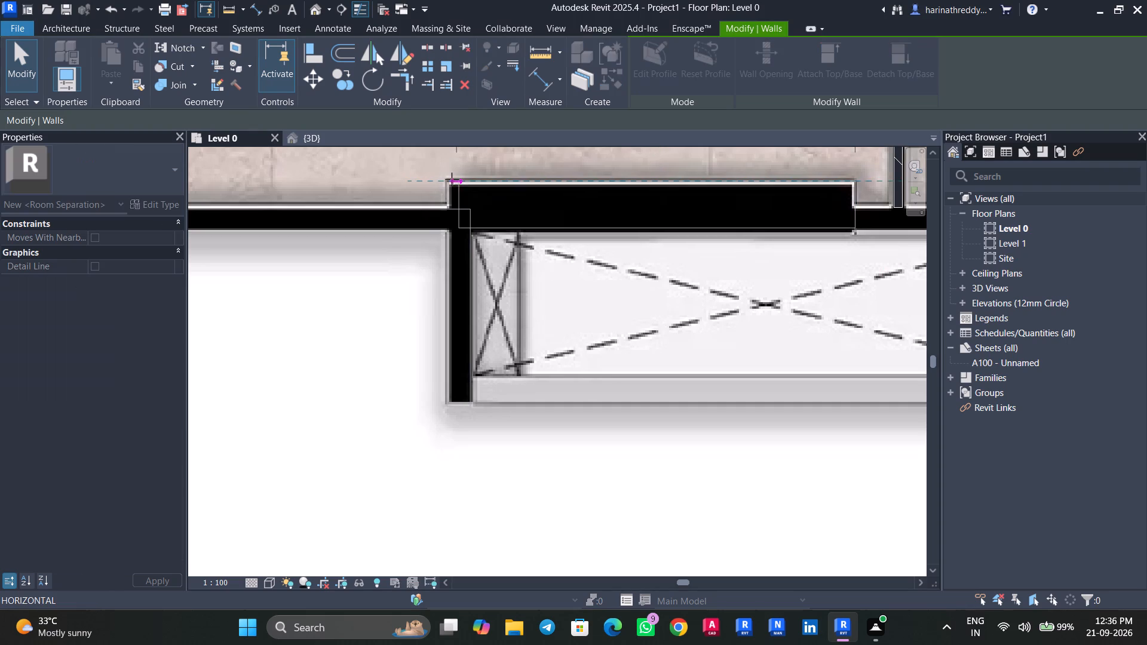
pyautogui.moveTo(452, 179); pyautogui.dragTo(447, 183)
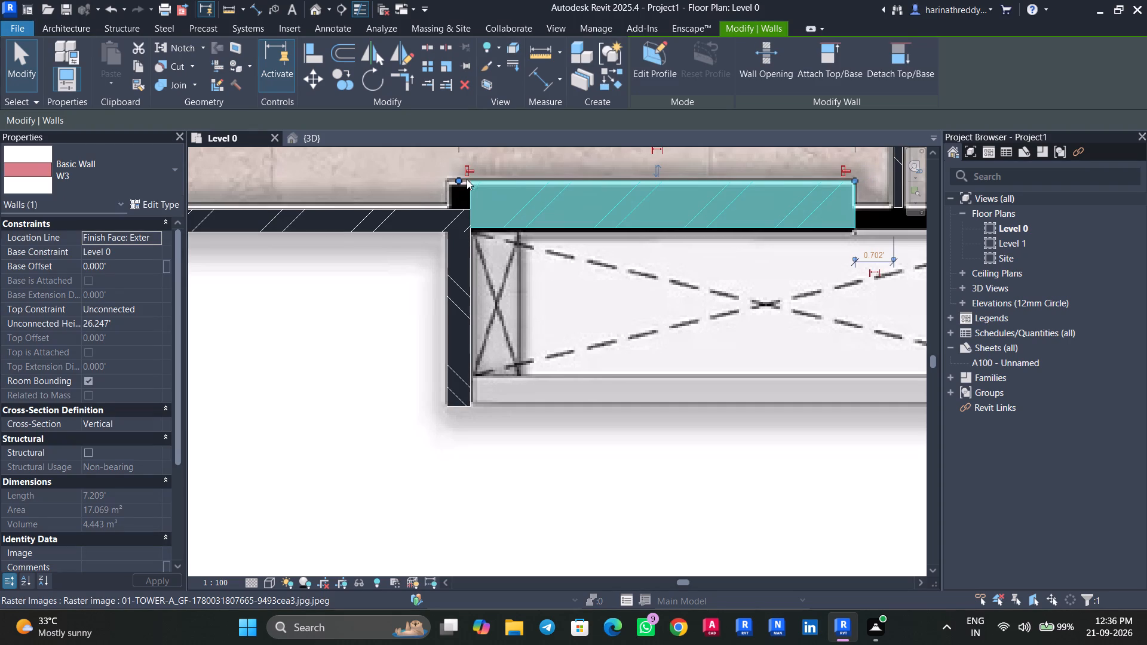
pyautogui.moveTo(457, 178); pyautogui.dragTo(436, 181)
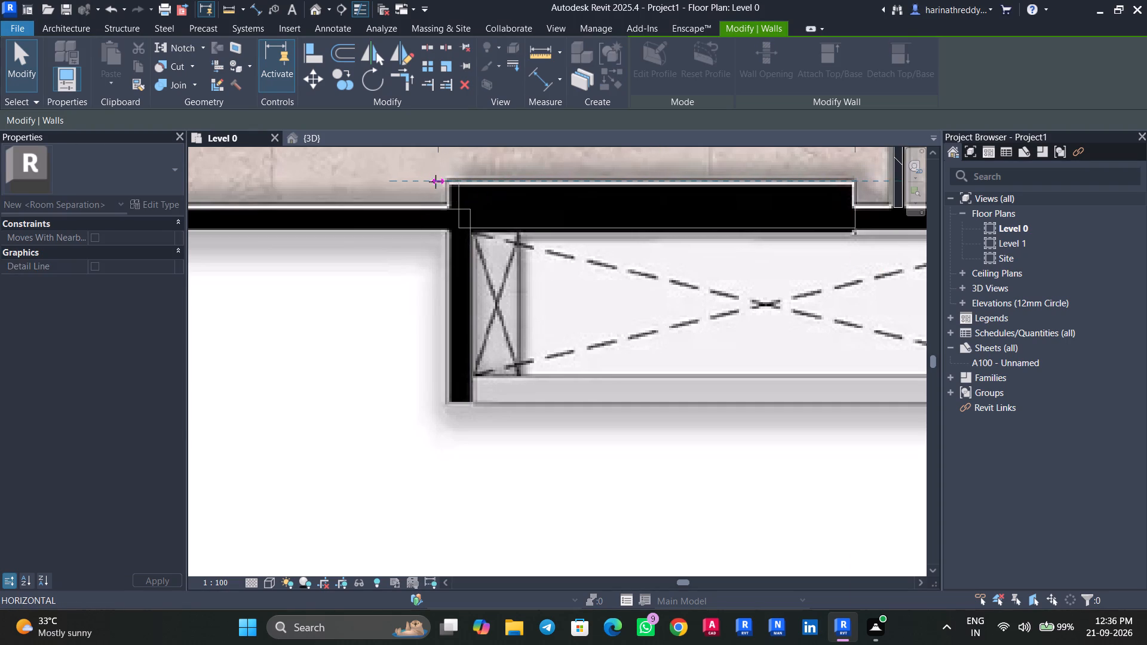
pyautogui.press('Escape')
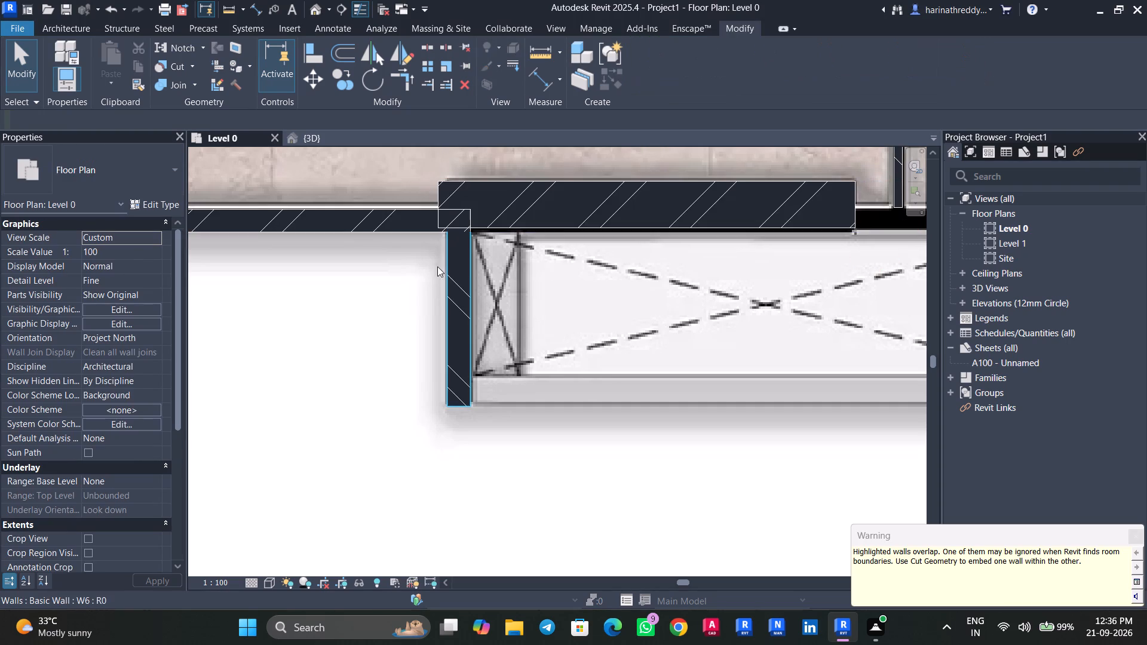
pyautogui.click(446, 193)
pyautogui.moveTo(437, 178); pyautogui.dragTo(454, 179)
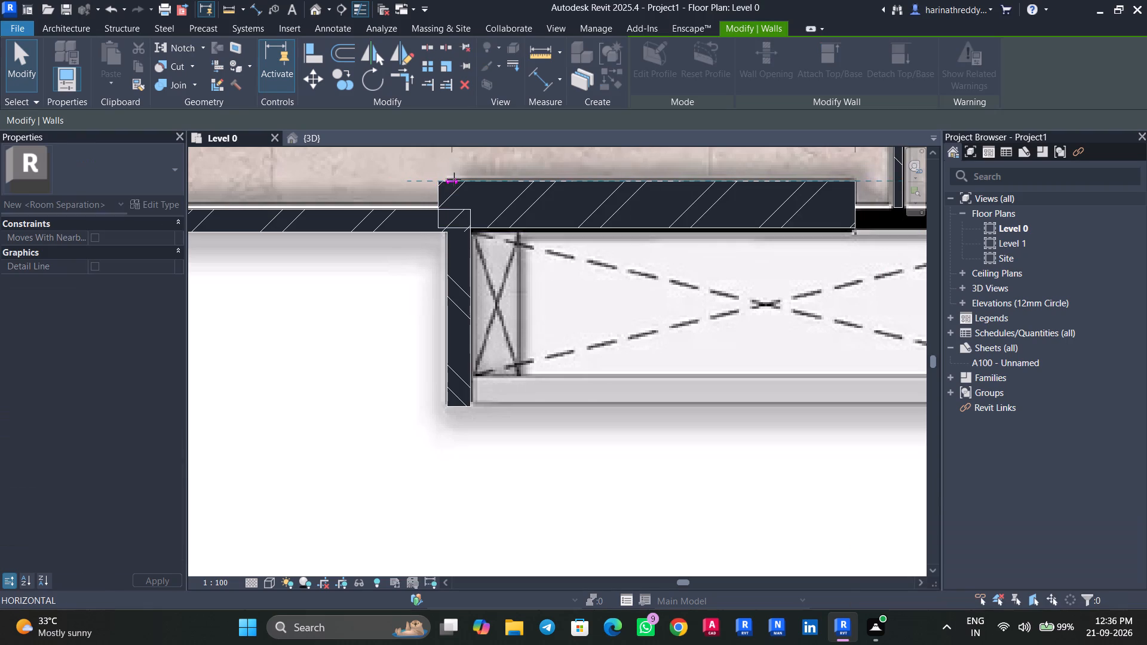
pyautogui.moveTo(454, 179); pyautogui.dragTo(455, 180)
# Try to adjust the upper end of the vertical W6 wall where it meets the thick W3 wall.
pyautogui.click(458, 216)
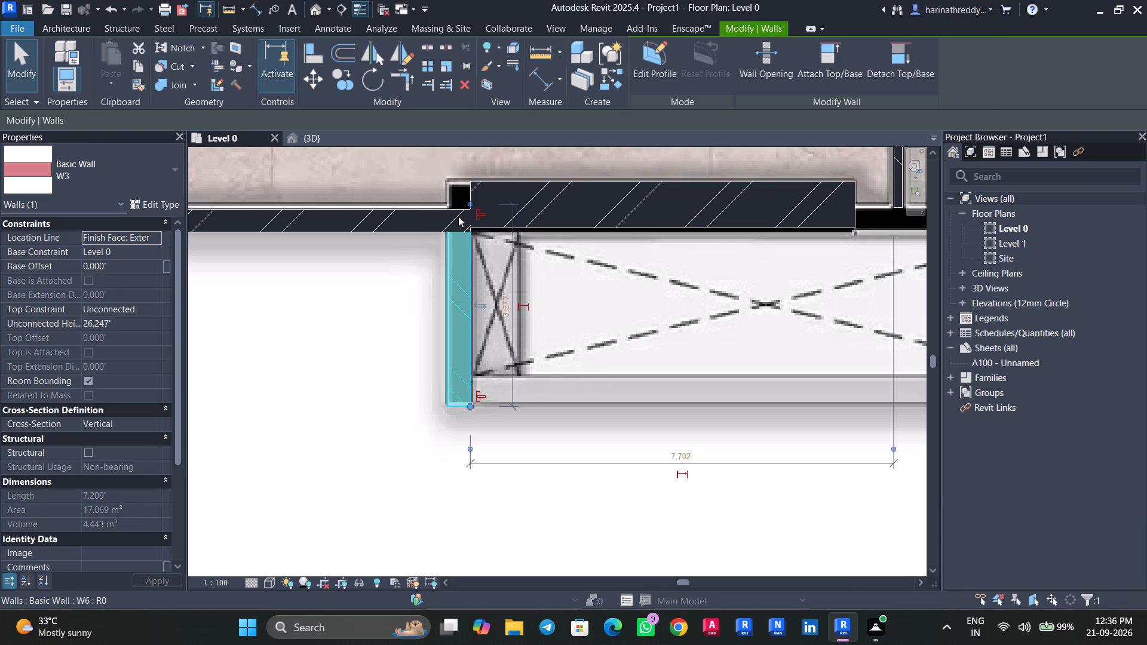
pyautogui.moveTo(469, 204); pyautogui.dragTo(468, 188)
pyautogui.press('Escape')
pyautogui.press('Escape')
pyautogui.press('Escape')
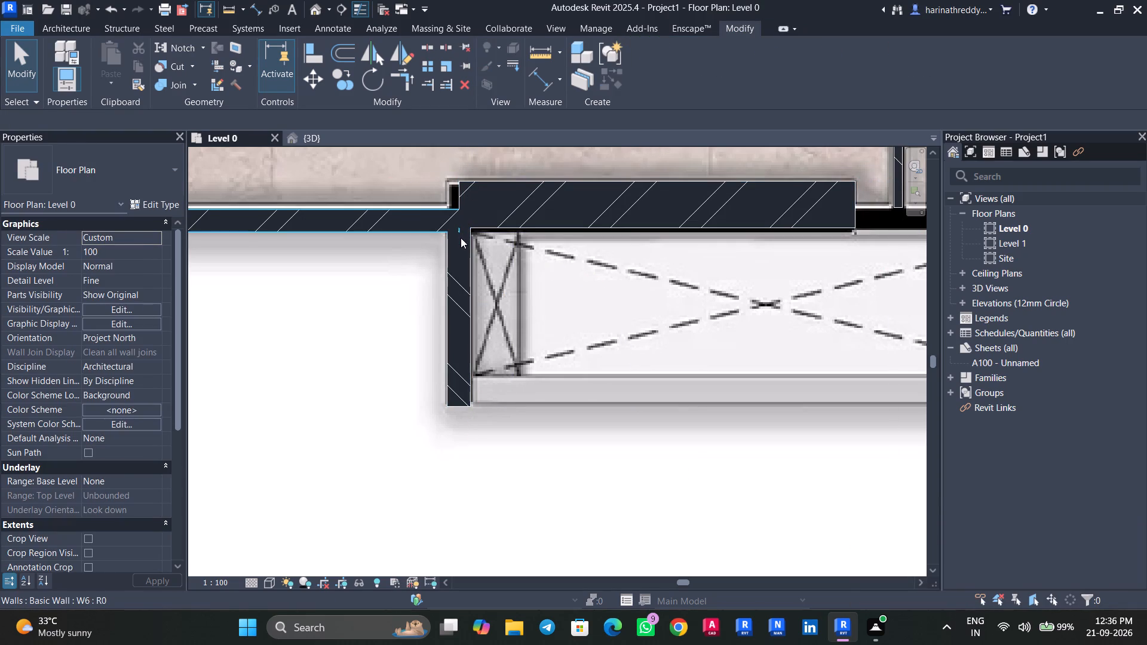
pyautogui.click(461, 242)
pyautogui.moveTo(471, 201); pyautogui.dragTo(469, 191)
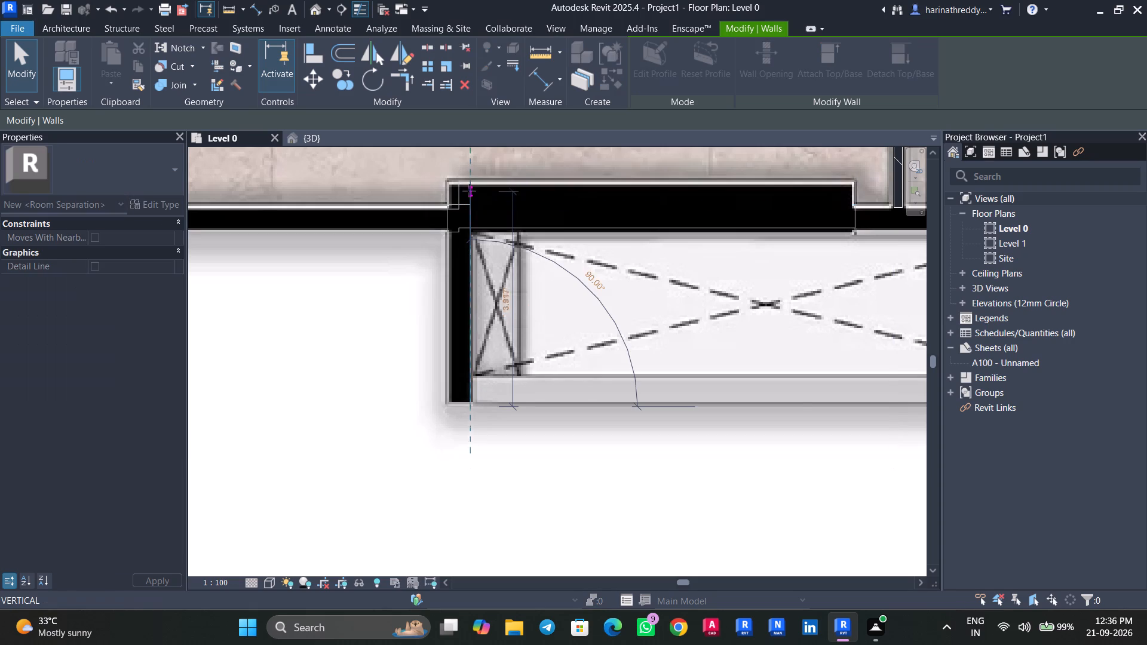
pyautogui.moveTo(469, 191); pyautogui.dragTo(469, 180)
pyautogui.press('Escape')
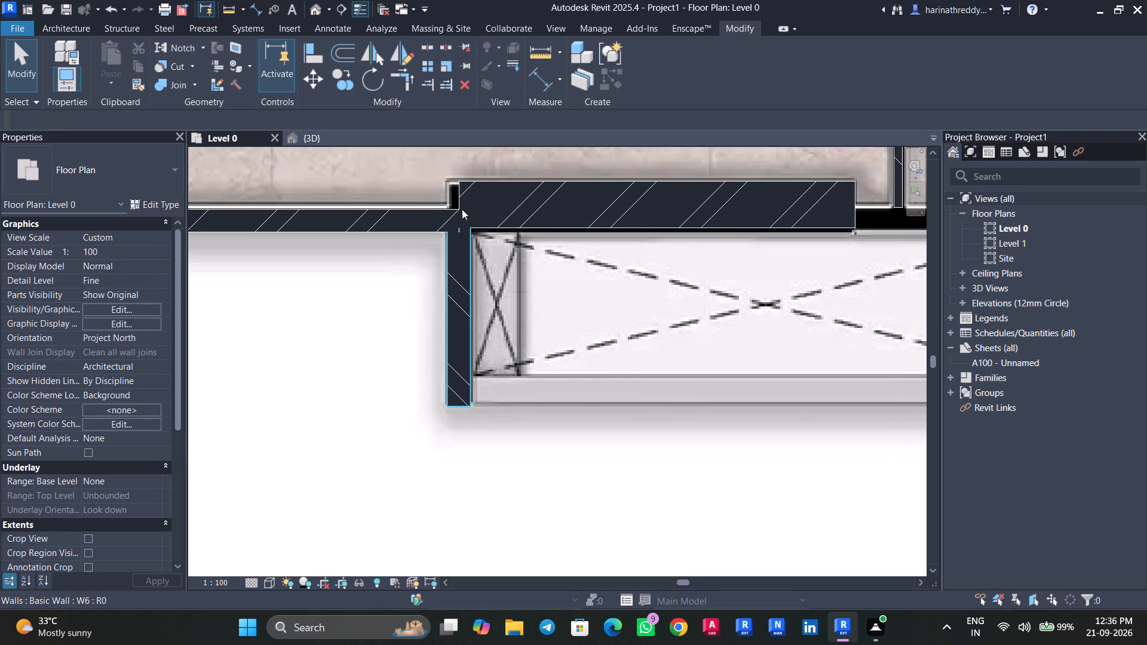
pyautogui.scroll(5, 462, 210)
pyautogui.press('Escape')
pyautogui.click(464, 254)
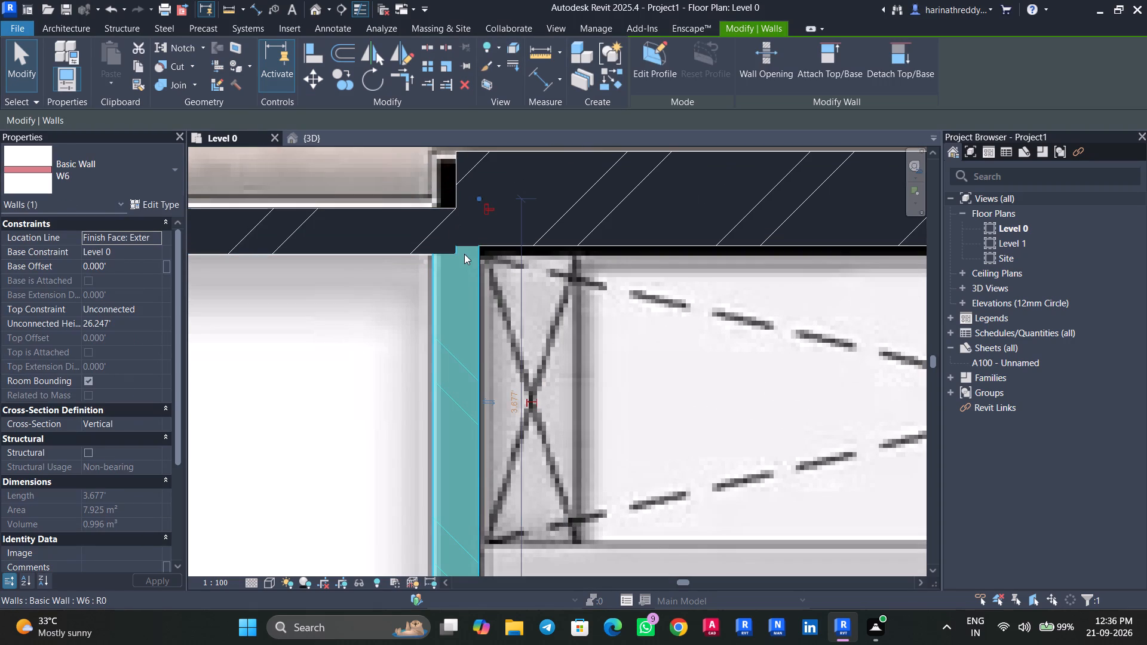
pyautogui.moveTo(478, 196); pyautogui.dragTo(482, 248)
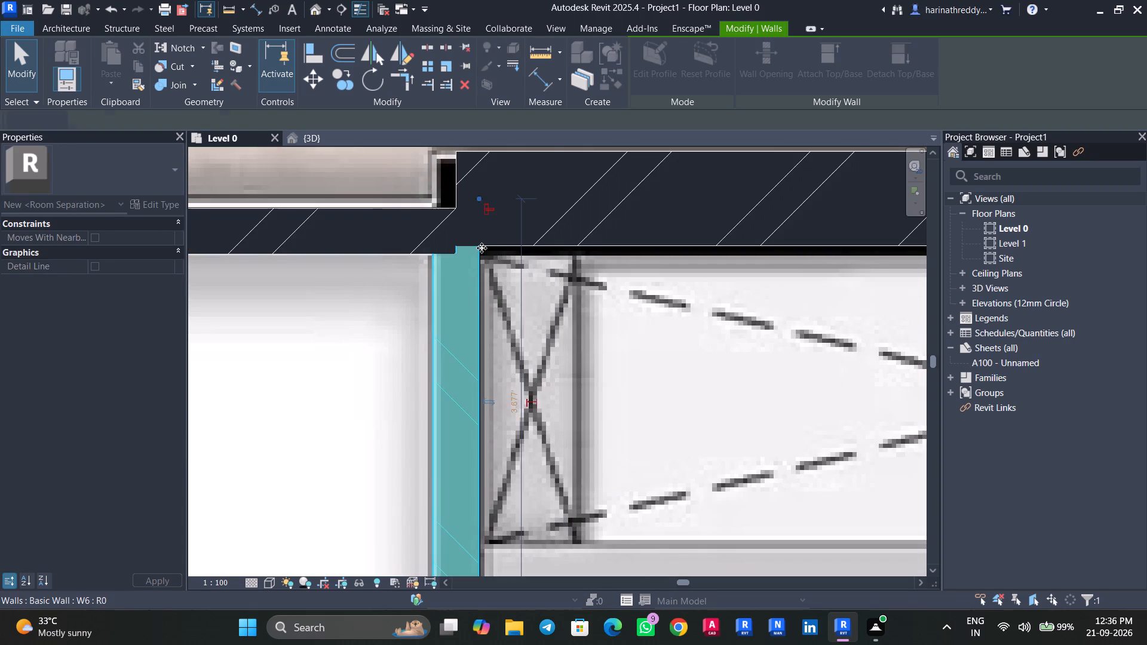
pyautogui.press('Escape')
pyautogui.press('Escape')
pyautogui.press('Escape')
# Delete the thick horizontal W3 wall above the crossed shaft.
pyautogui.click(480, 206)
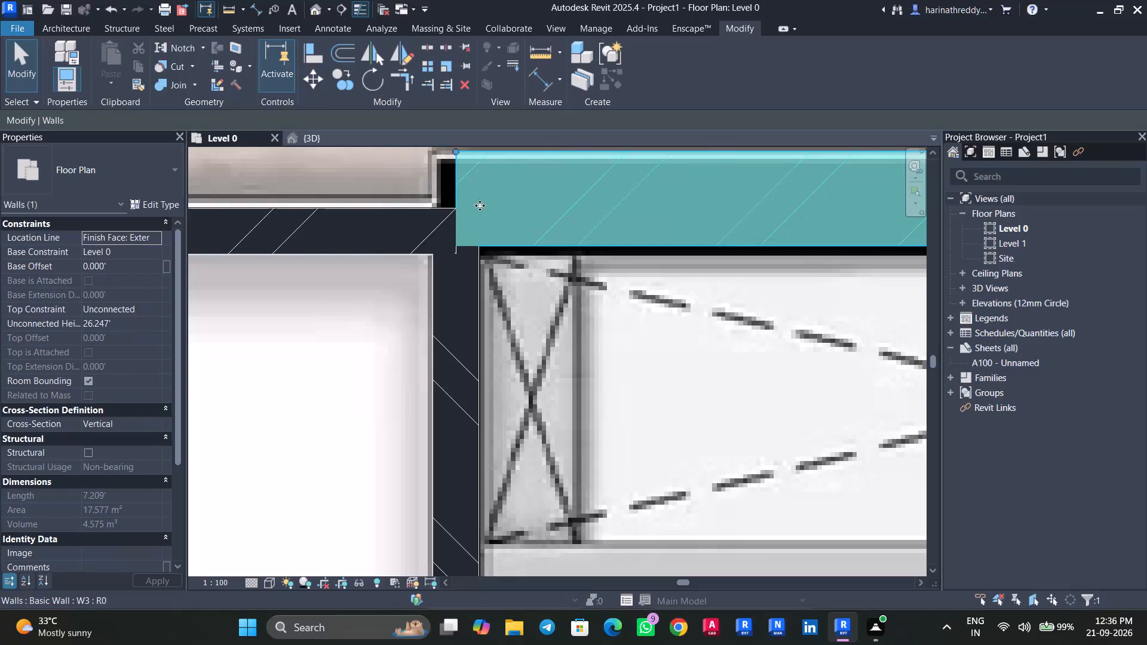
pyautogui.press('Delete')
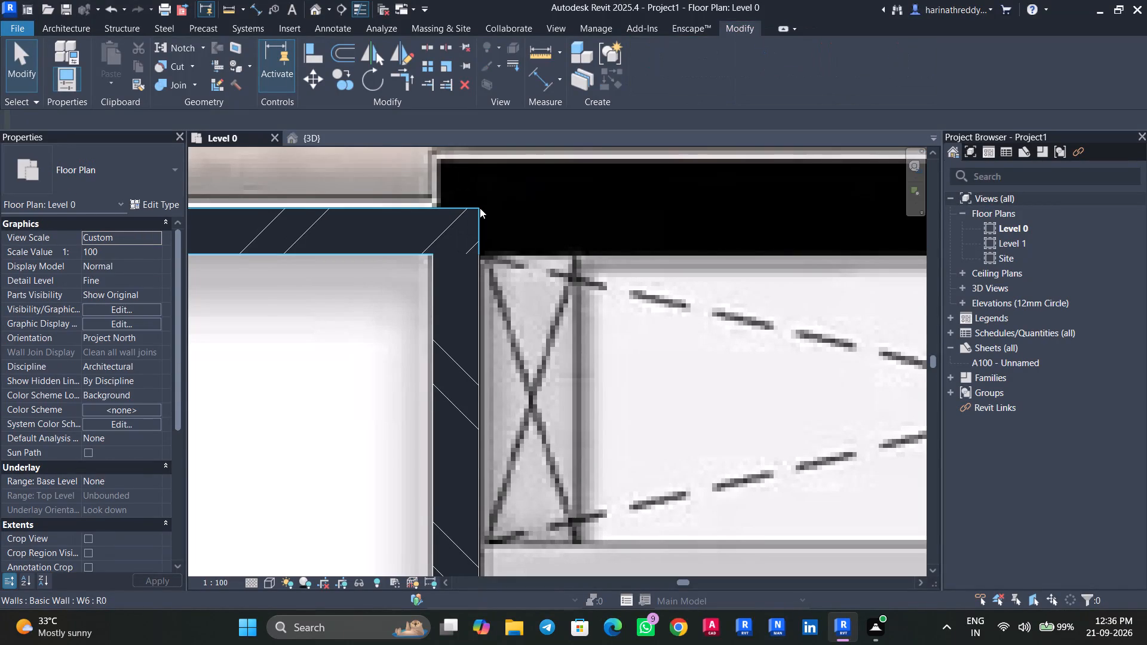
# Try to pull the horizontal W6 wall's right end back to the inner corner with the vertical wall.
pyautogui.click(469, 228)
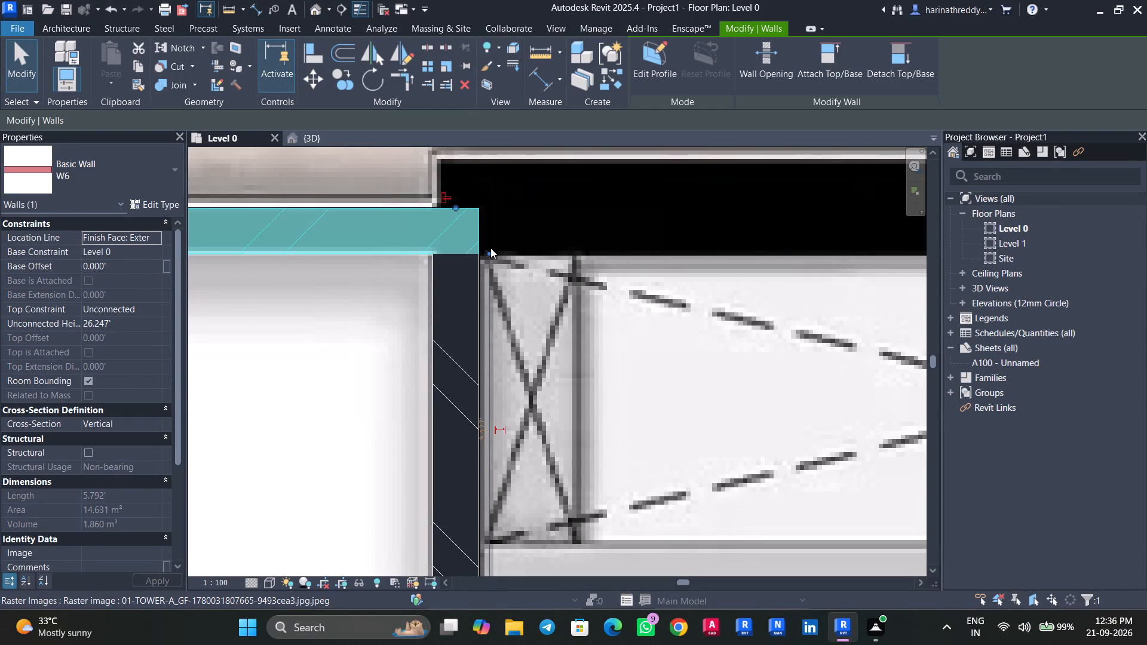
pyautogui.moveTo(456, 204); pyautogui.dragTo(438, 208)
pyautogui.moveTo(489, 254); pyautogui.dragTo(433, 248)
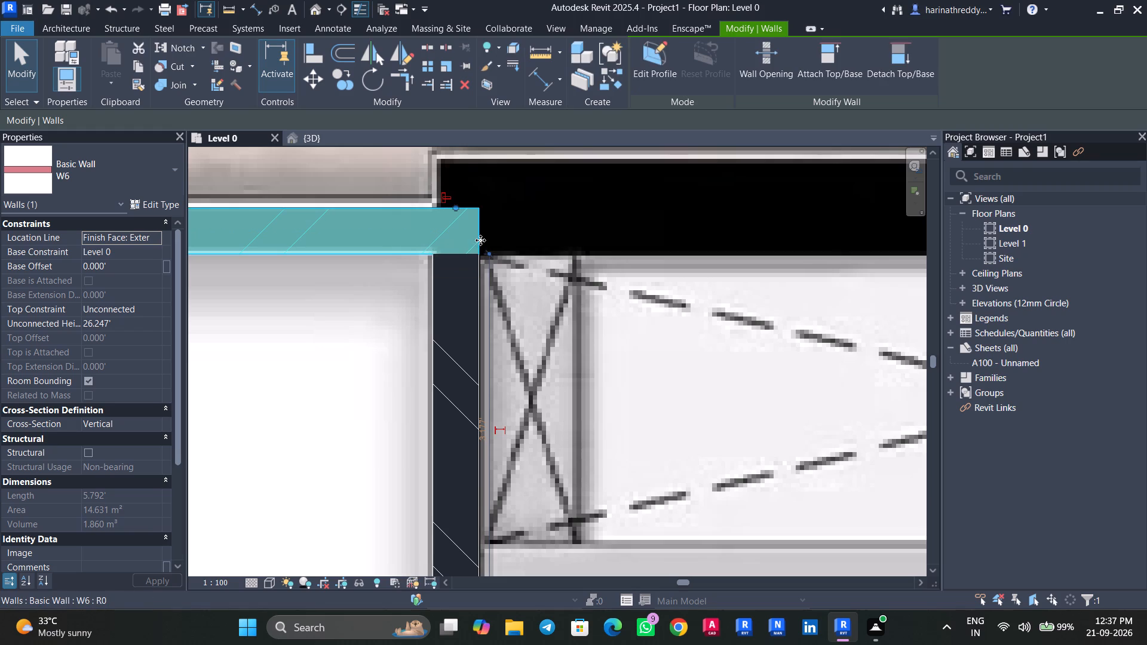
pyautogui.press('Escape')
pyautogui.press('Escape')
# Delete the horizontal W6 wall and the vertical W6 wall that meet at the shaft's upper-left corner.
pyautogui.click(471, 238)
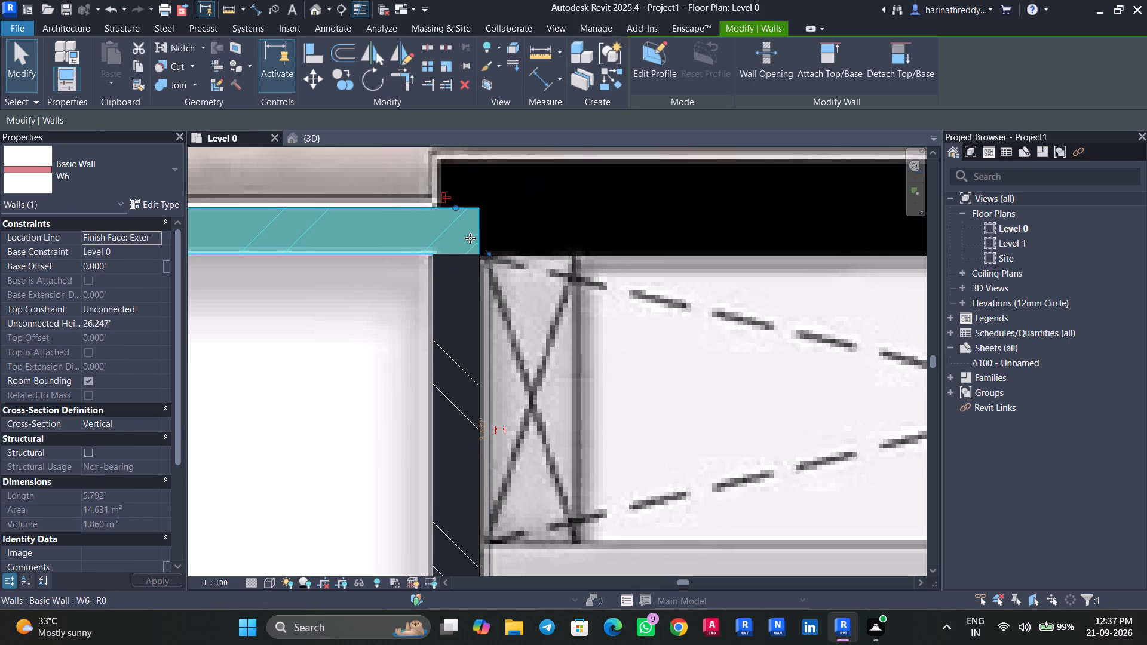
pyautogui.press('Delete')
pyautogui.click(470, 238)
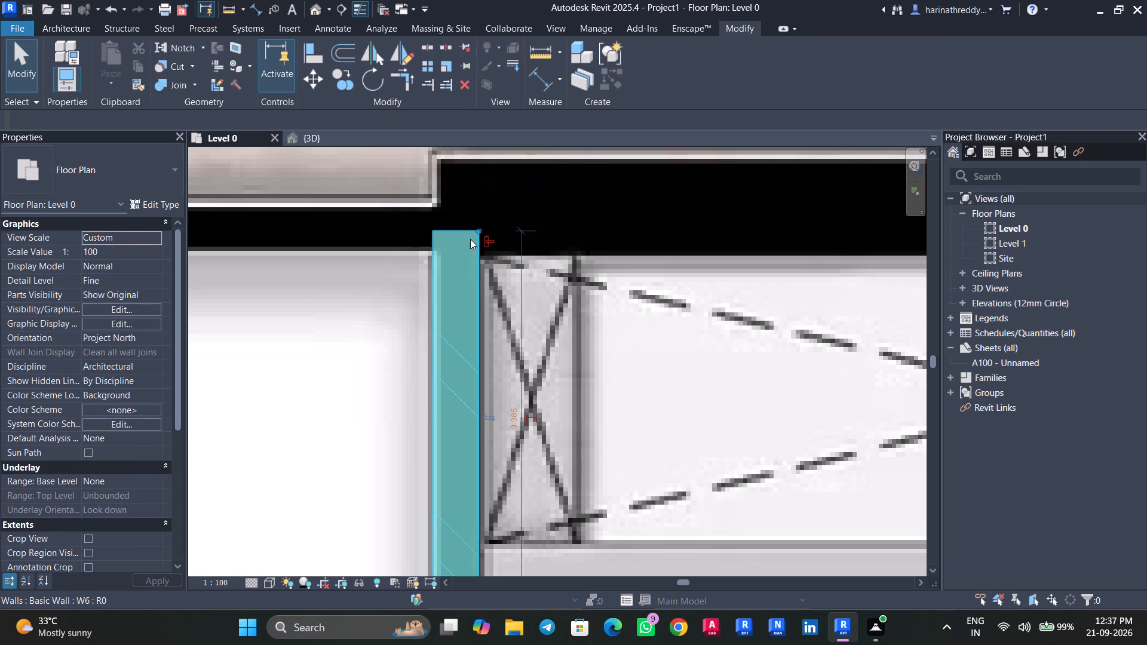
pyautogui.press('Delete')
# Draw a horizontal W6 wall about 5.58' long from the existing thick wall's right end to the plan's next thick wall segment.
pyautogui.scroll(-5, 465, 239)
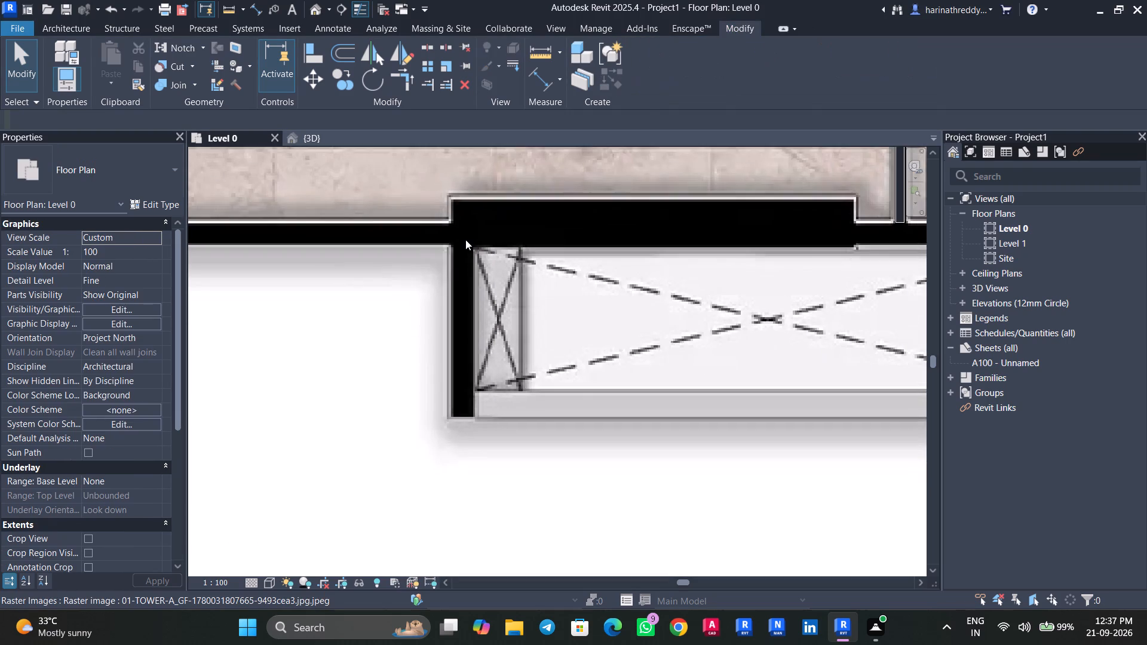
pyautogui.scroll(-4, 465, 239)
pyautogui.moveTo(465, 239); pyautogui.dragTo(503, 251, button='middle')
pyautogui.scroll(6, 440, 255)
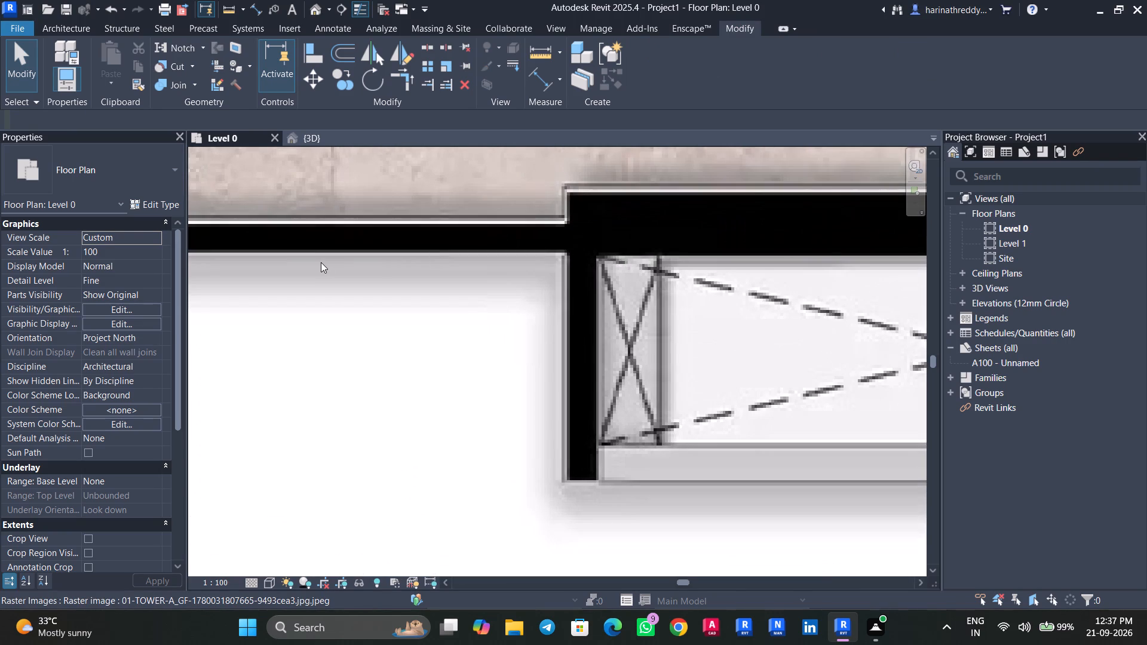
pyautogui.write('WA')
pyautogui.middleClick(196, 260)
pyautogui.moveTo(214, 259); pyautogui.dragTo(231, 263, button='middle')
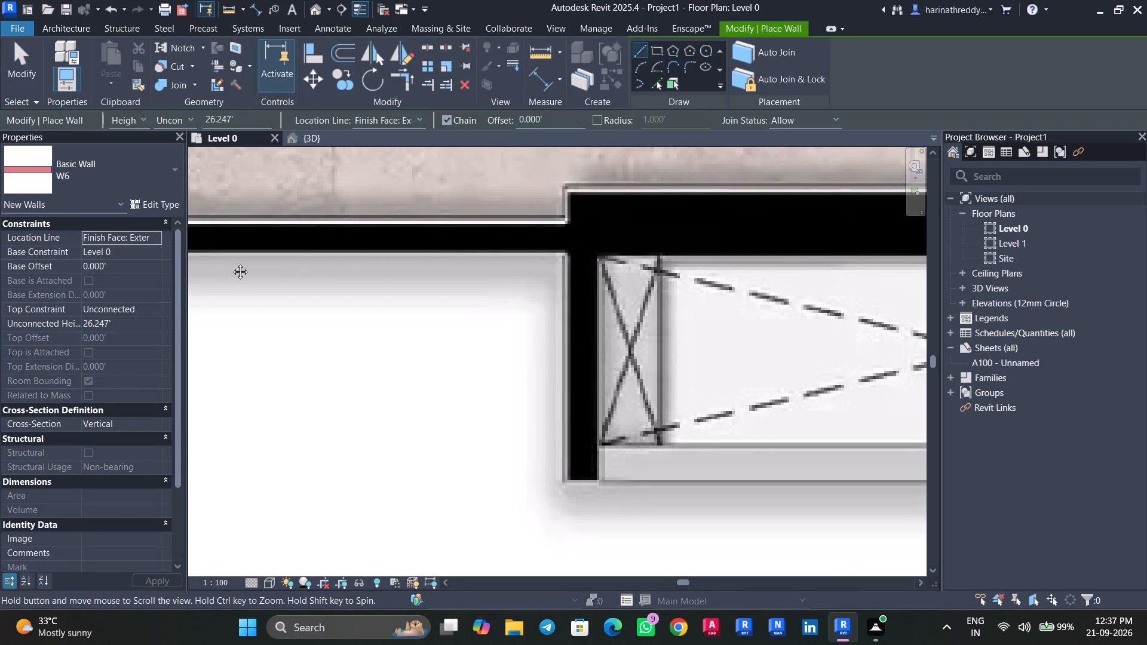
pyautogui.moveTo(231, 263); pyautogui.dragTo(352, 285, button='middle')
pyautogui.click(300, 251)
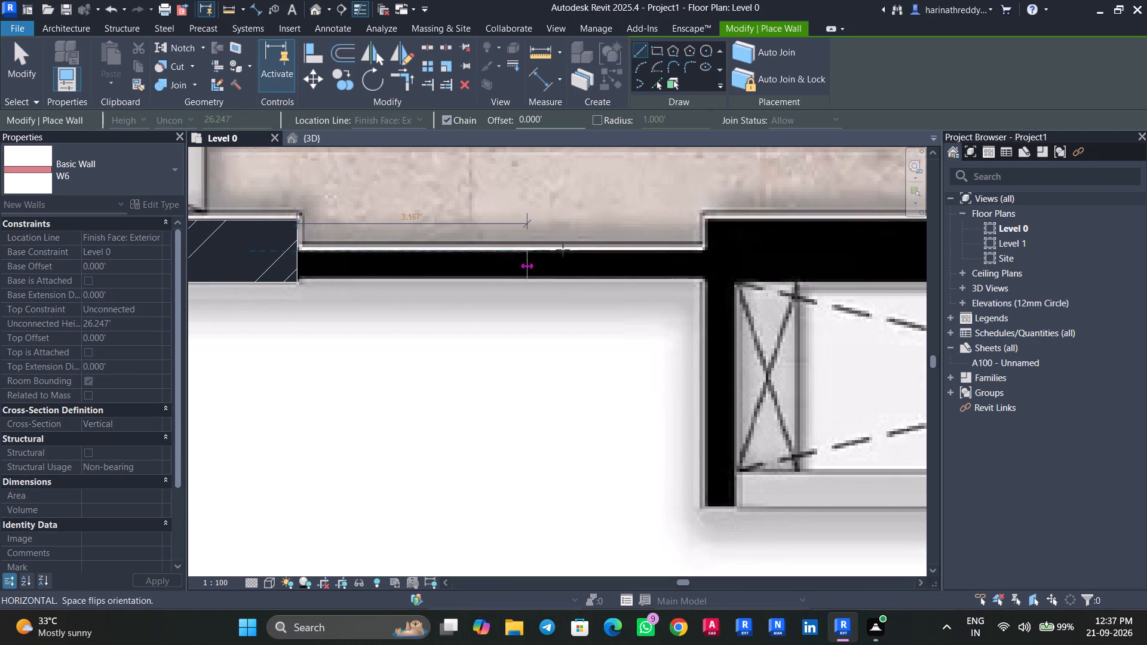
pyautogui.click(706, 250)
pyautogui.press('Escape')
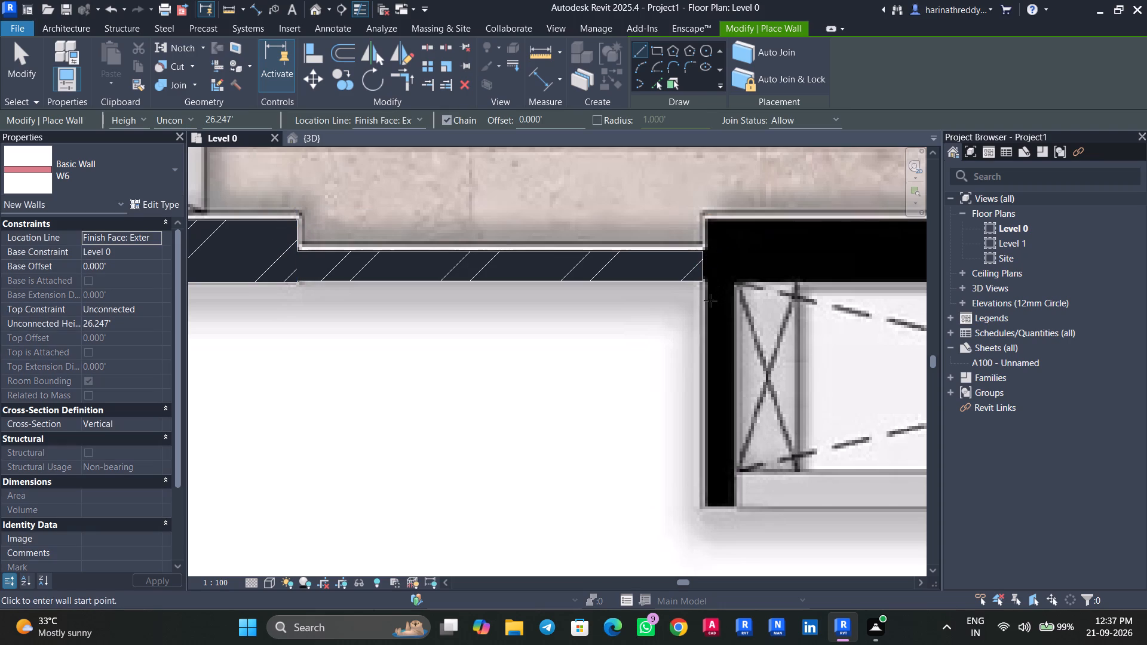
# Draw a flipped vertical W6 wall about 3.08' long from the horizontal wall's lower-right corner down the shaft's left side.
pyautogui.click(707, 281)
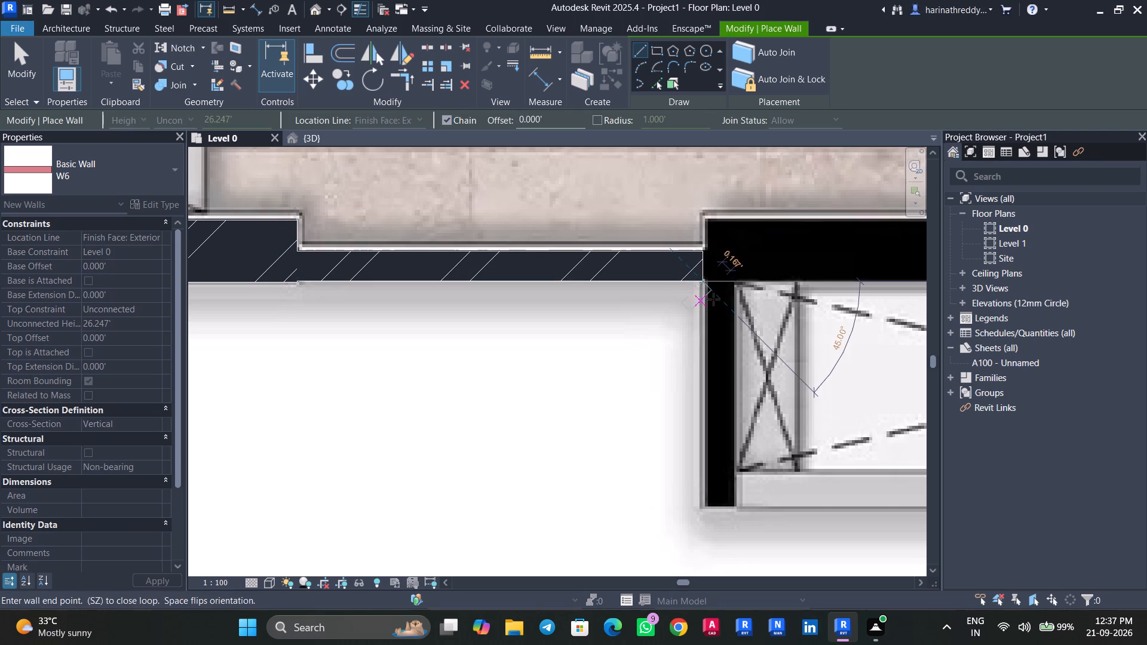
pyautogui.press('space')
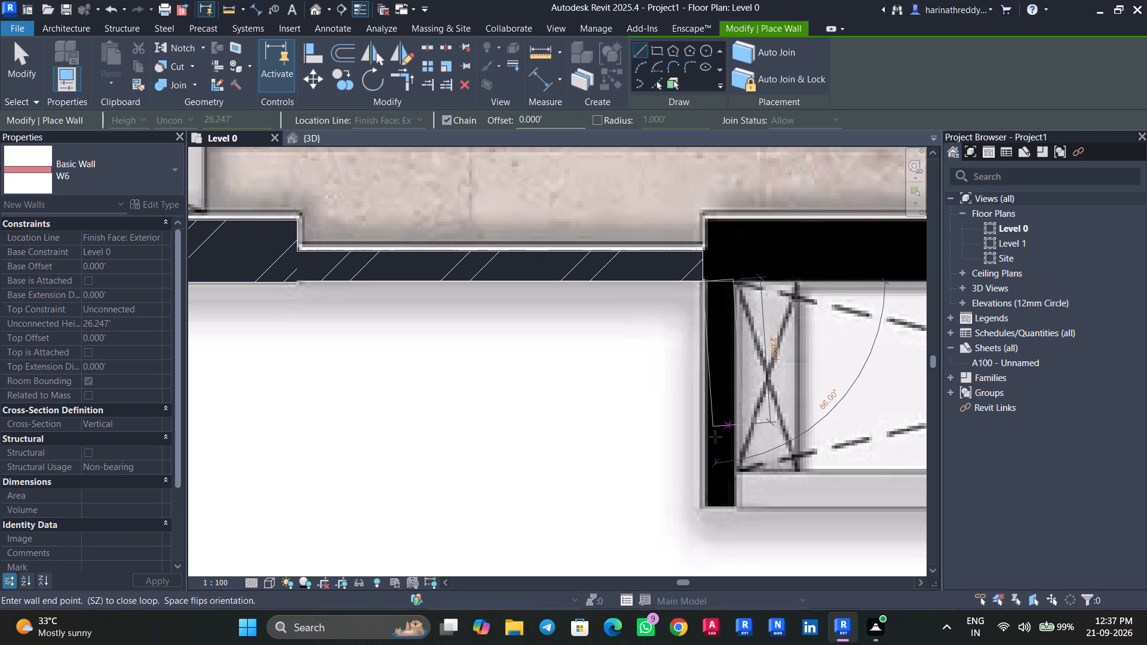
pyautogui.click(707, 505)
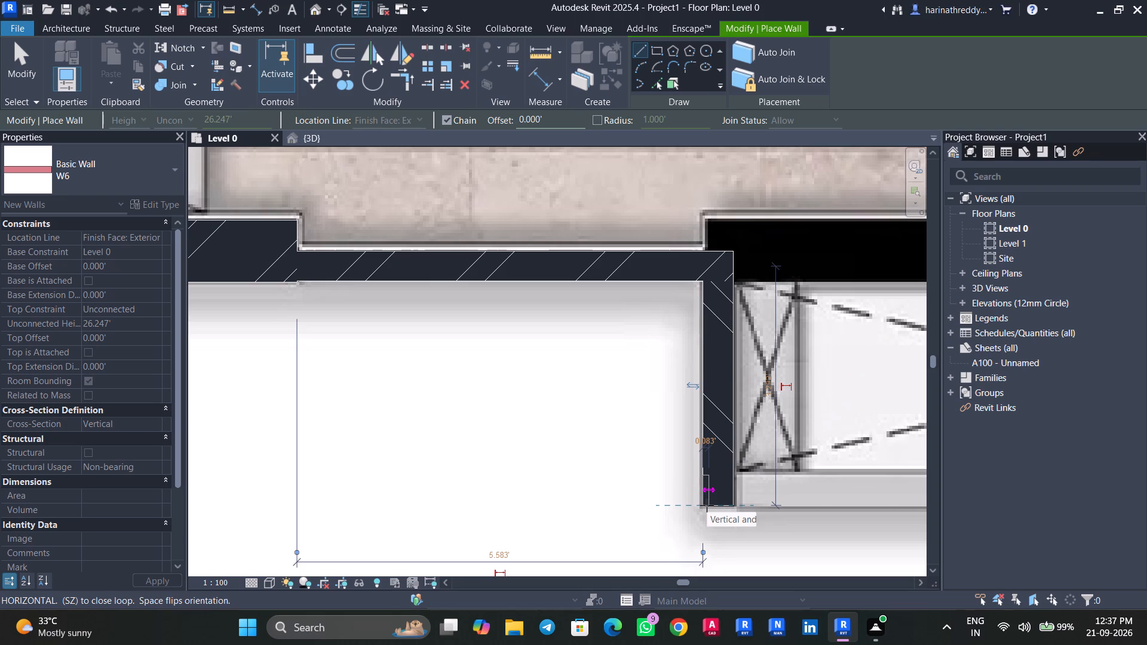
pyautogui.press('Escape')
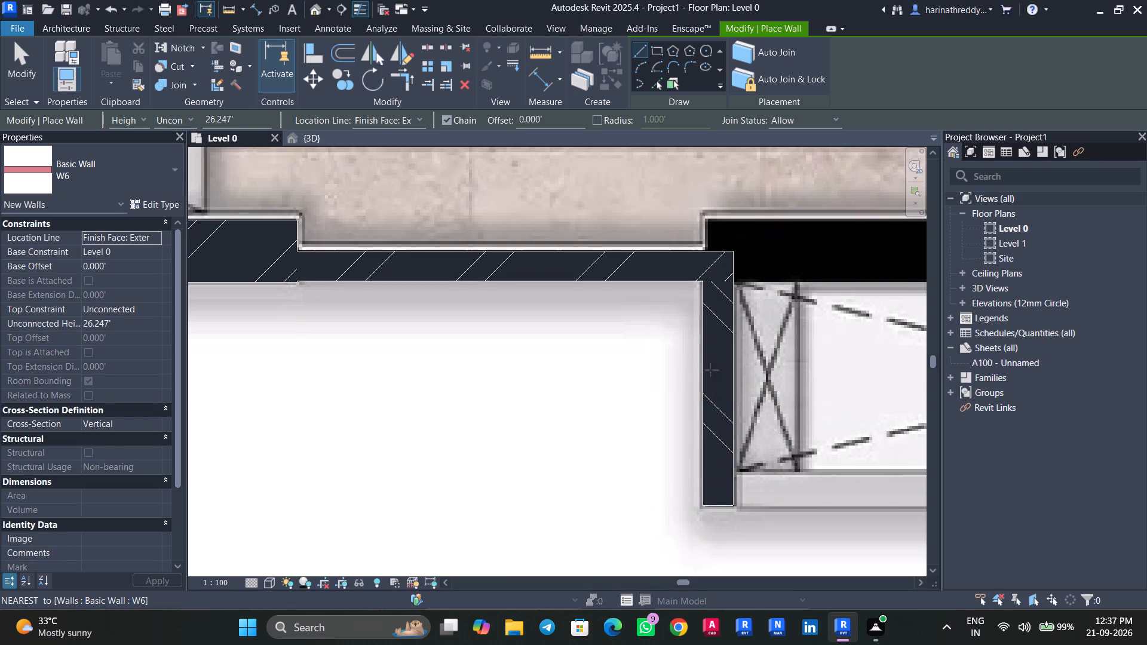
pyautogui.moveTo(747, 349); pyautogui.dragTo(644, 370, button='middle')
pyautogui.click(614, 364)
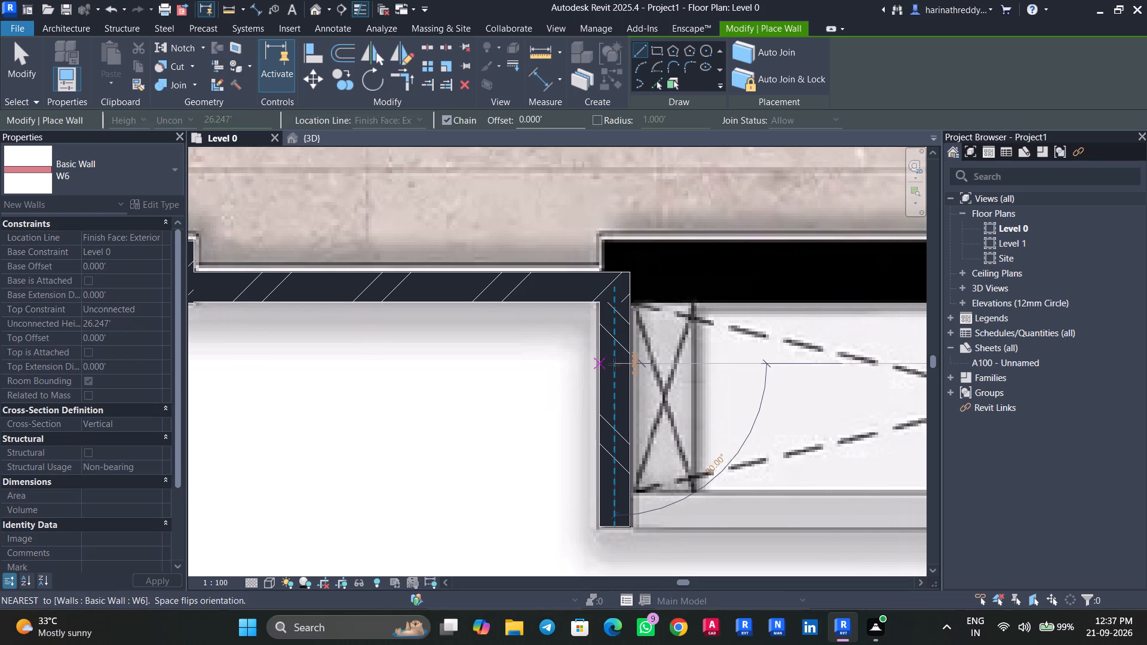
pyautogui.press('Escape')
pyautogui.press('Escape')
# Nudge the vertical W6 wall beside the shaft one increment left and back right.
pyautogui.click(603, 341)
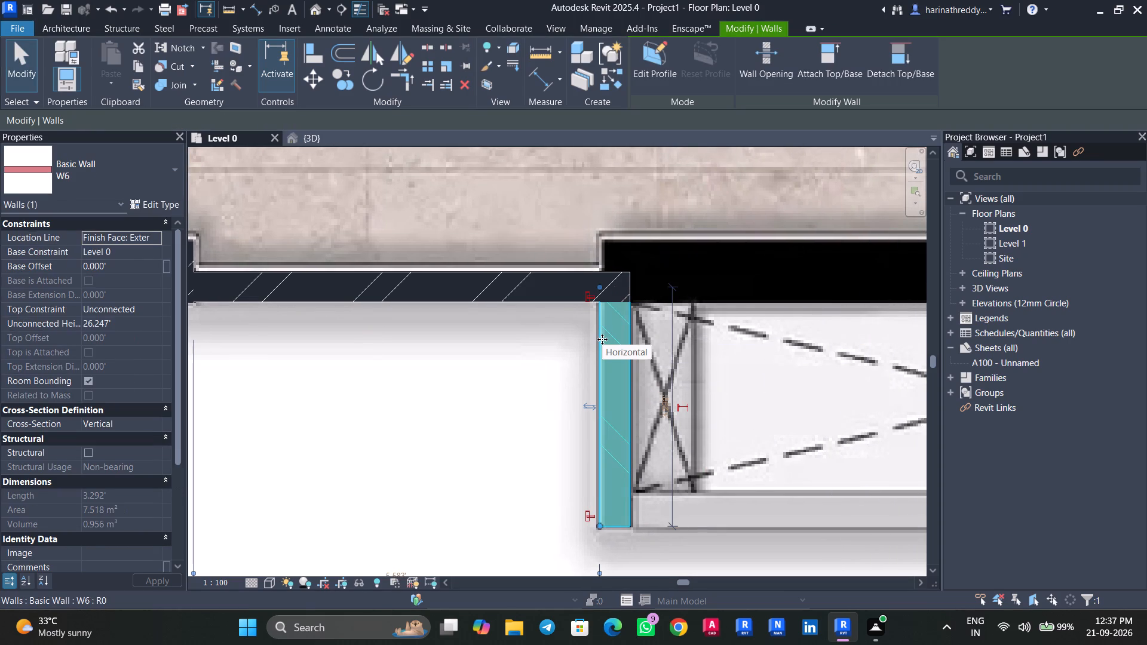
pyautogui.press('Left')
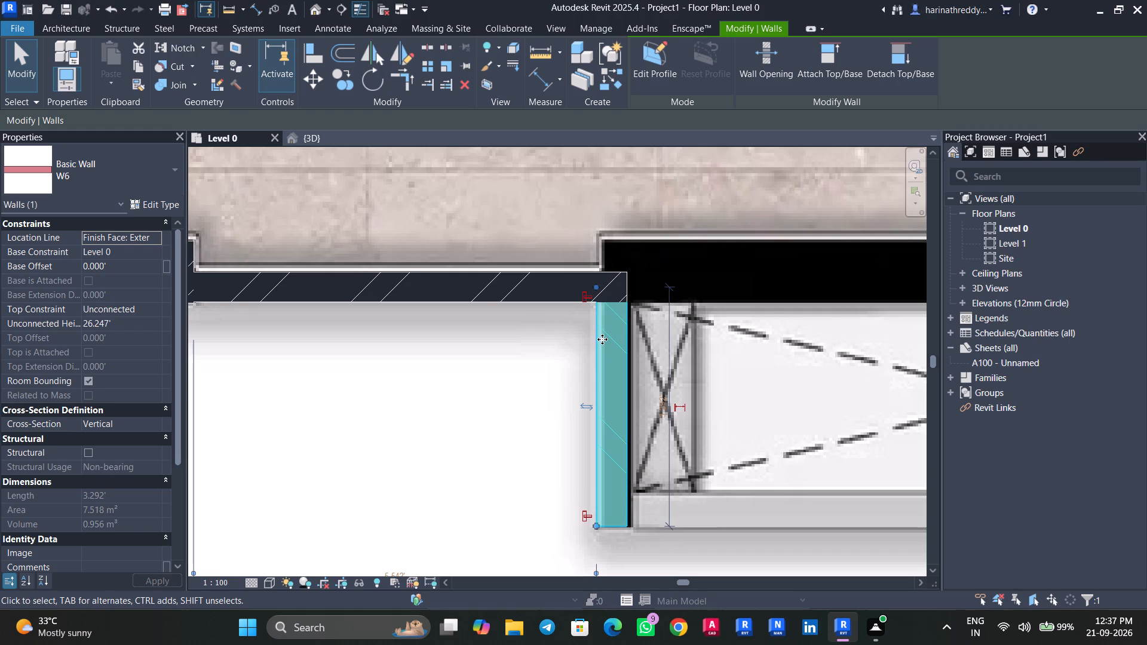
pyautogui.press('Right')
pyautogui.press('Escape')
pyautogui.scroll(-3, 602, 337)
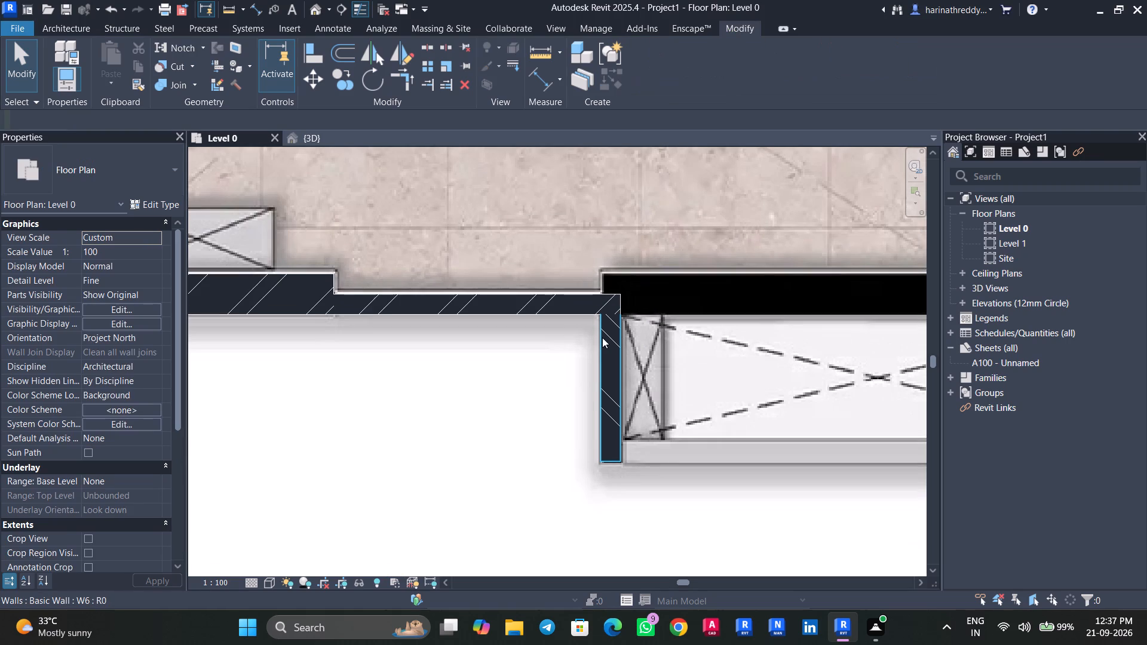
# Draw a horizontal W3 wall about 7.29' long over the plan's thick wall segment along the shaft's upper edge.
pyautogui.press('Escape')
pyautogui.scroll(-5, 605, 335)
pyautogui.moveTo(572, 345); pyautogui.dragTo(464, 371, button='middle')
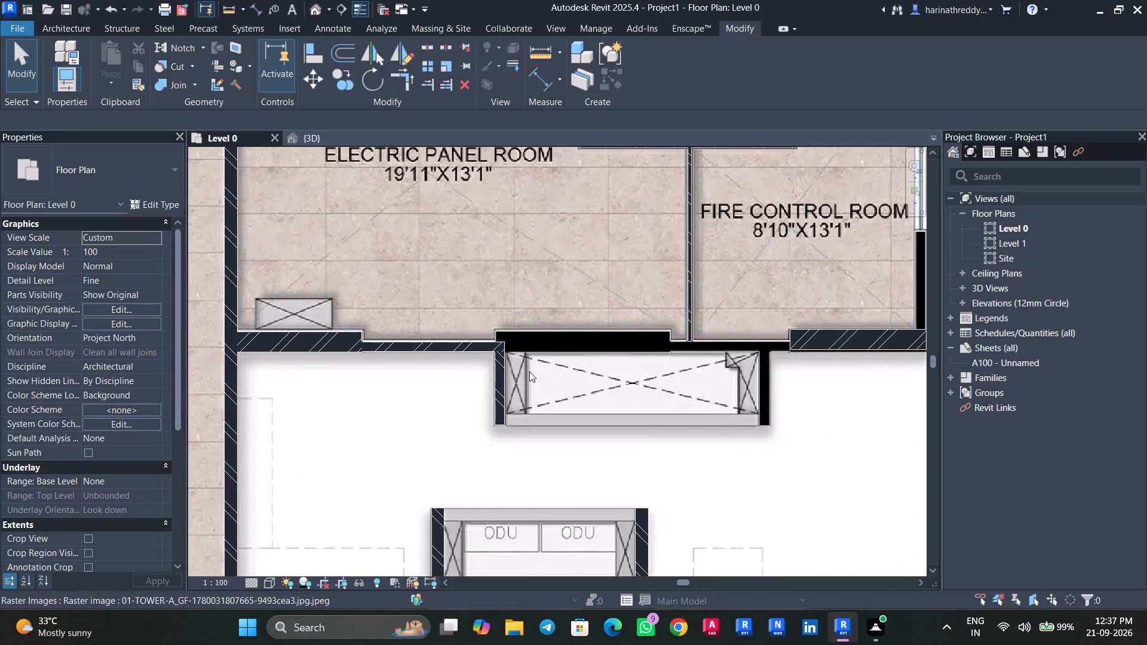
pyautogui.write('WA')
pyautogui.click(89, 166)
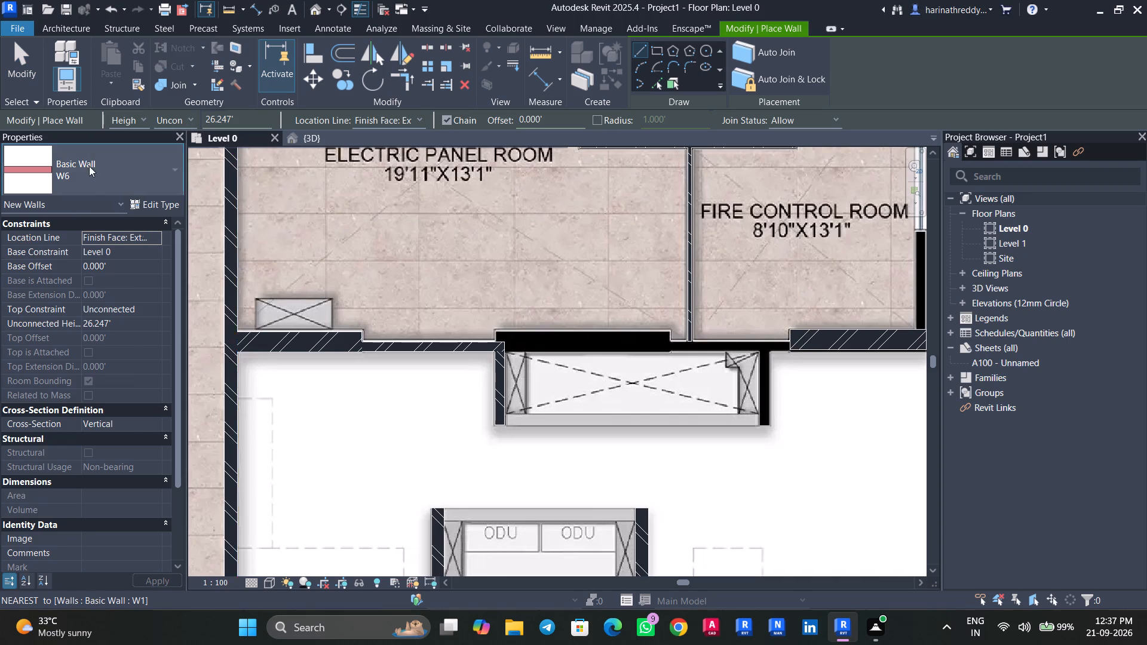
pyautogui.scroll(6, 99, 262)
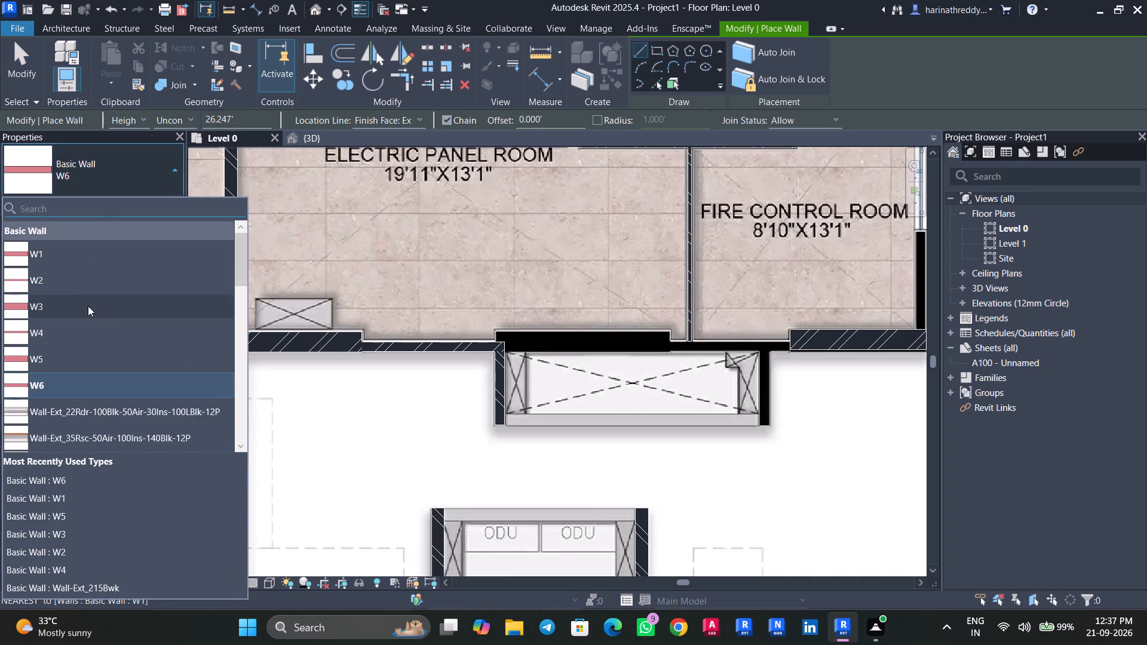
pyautogui.click(88, 306)
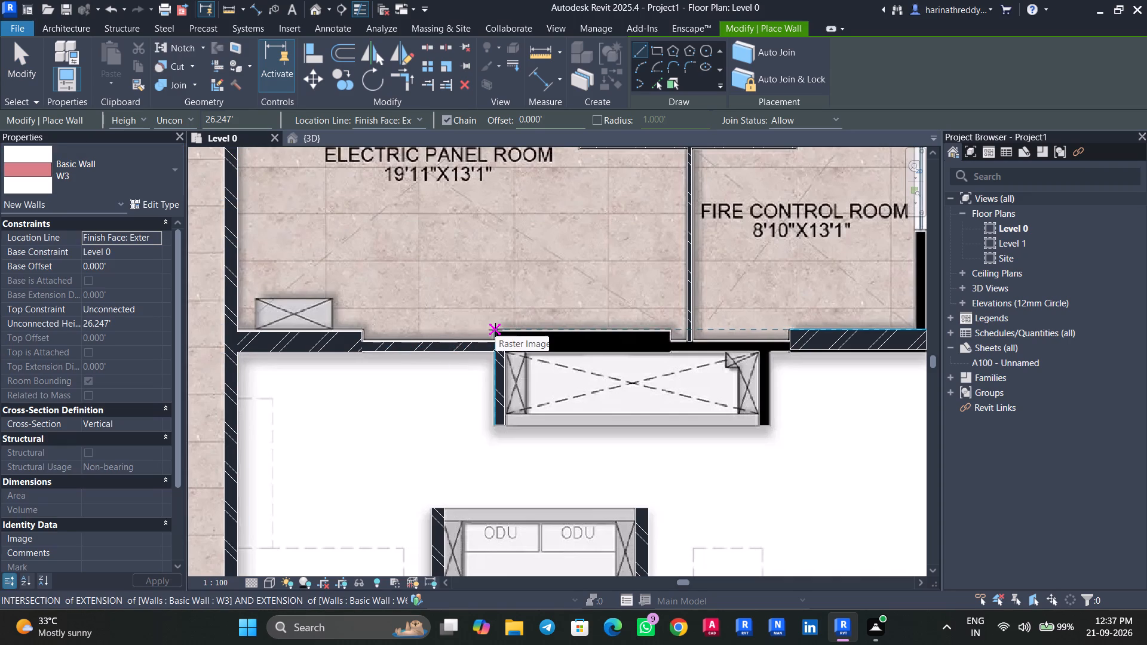
pyautogui.click(495, 330)
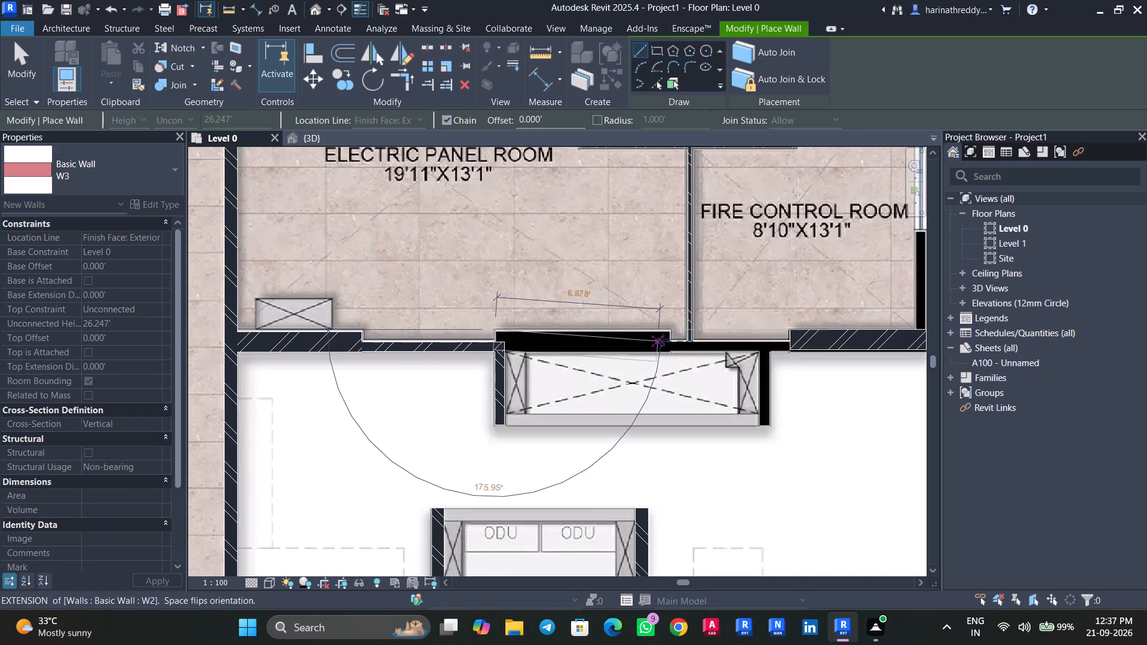
pyautogui.click(669, 333)
pyautogui.press('Escape')
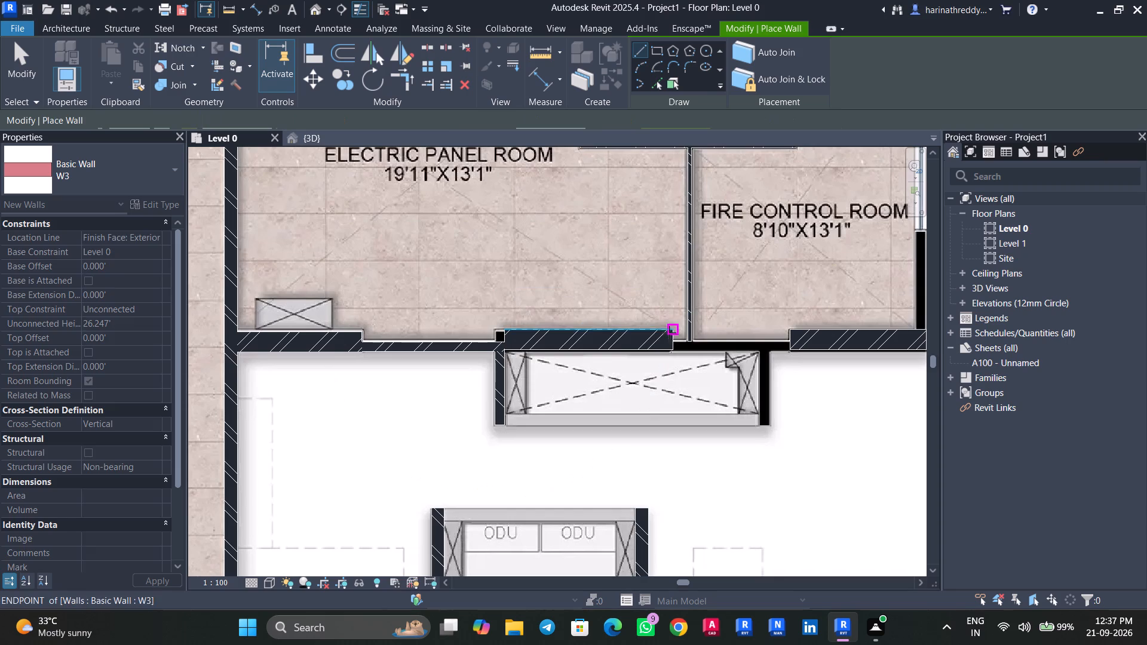
pyautogui.press('Escape')
# Draw a short flipped vertical W6 wall filling the black corner gap between the W6 junction and the W3 wall's upper edge.
pyautogui.scroll(6, 486, 353)
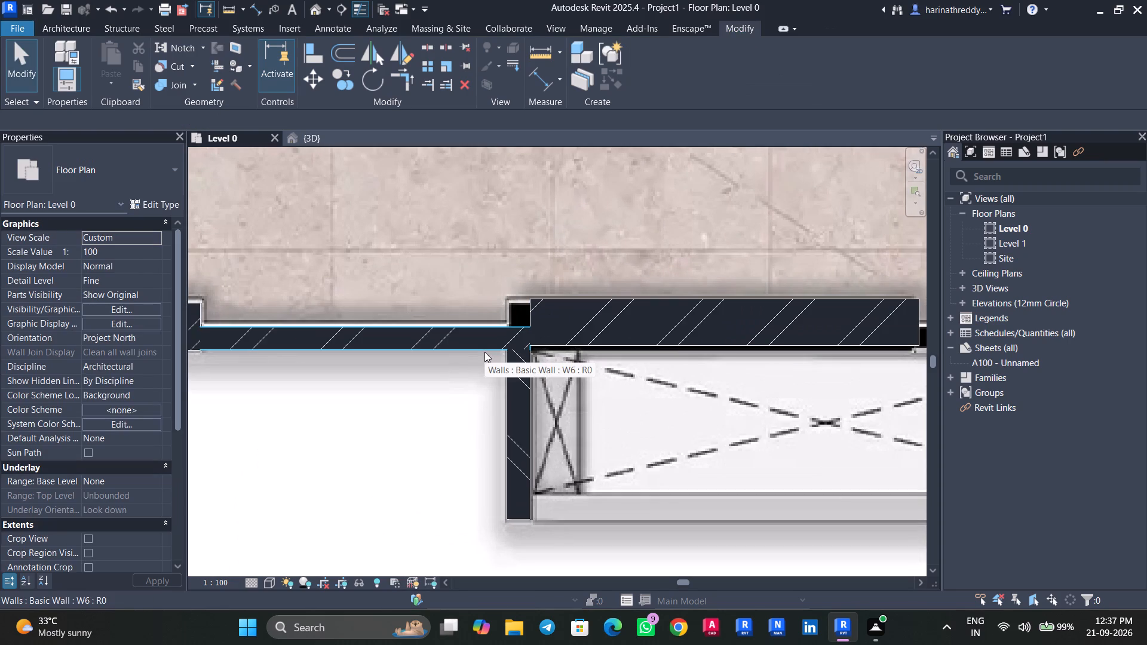
pyautogui.write('WA')
pyautogui.click(158, 182)
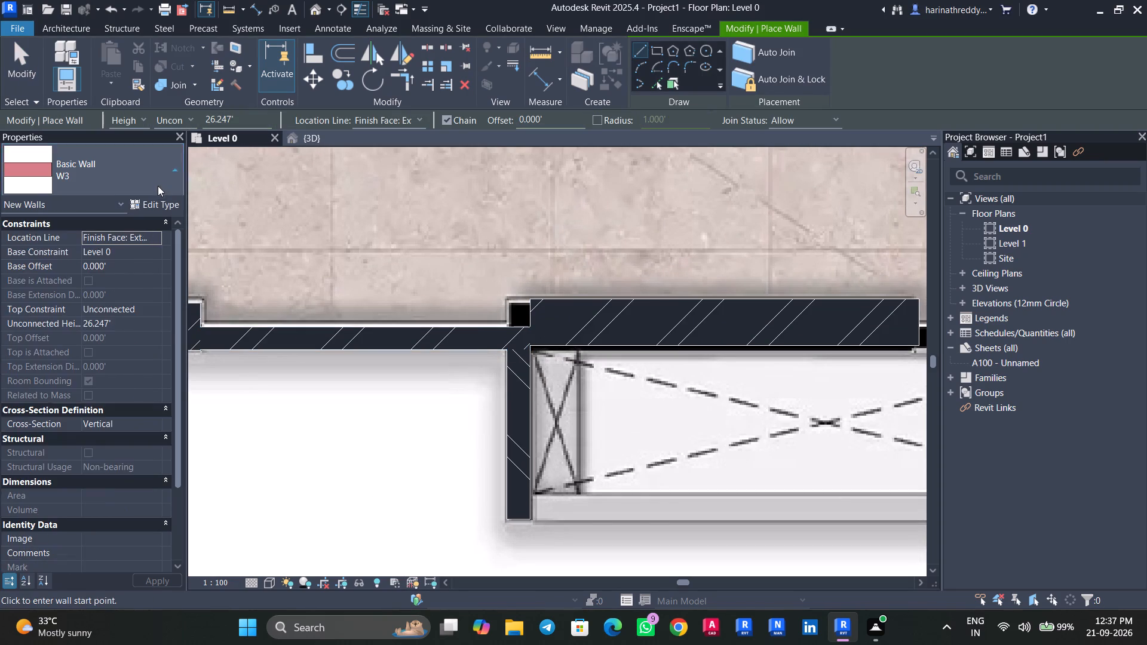
pyautogui.click(107, 323)
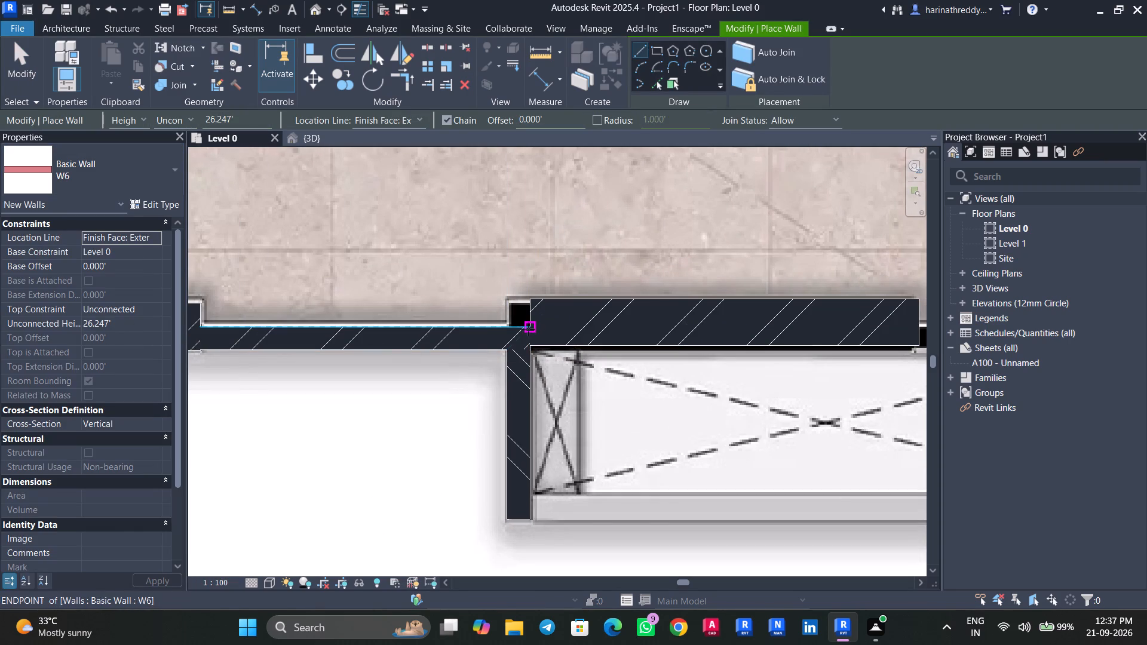
pyautogui.click(528, 329)
pyautogui.press('space')
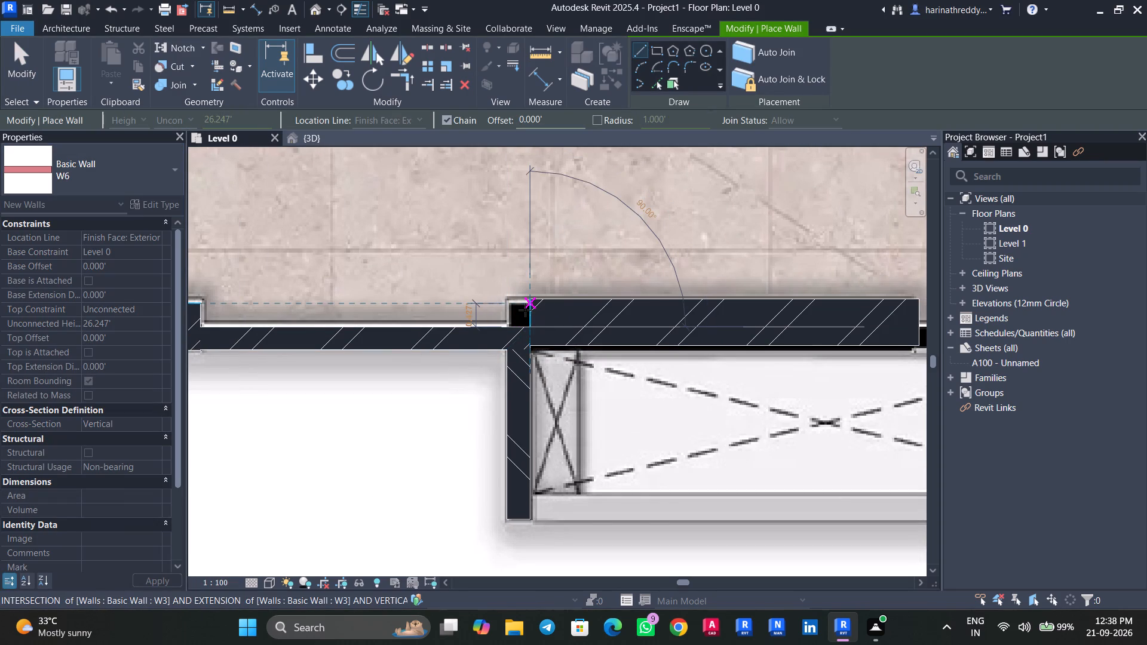
pyautogui.click(525, 310)
pyautogui.press('Escape')
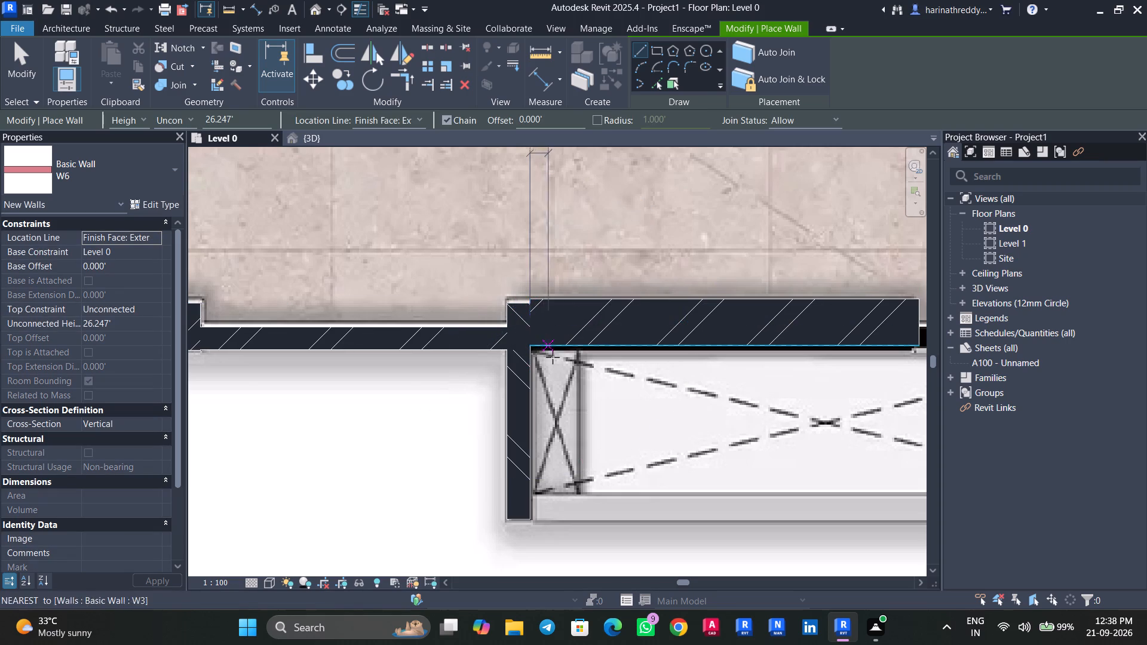
# Nudge the horizontal W3 wall above the shaft one increment down.
pyautogui.scroll(-4, 557, 365)
pyautogui.moveTo(557, 365); pyautogui.dragTo(271, 364, button='middle')
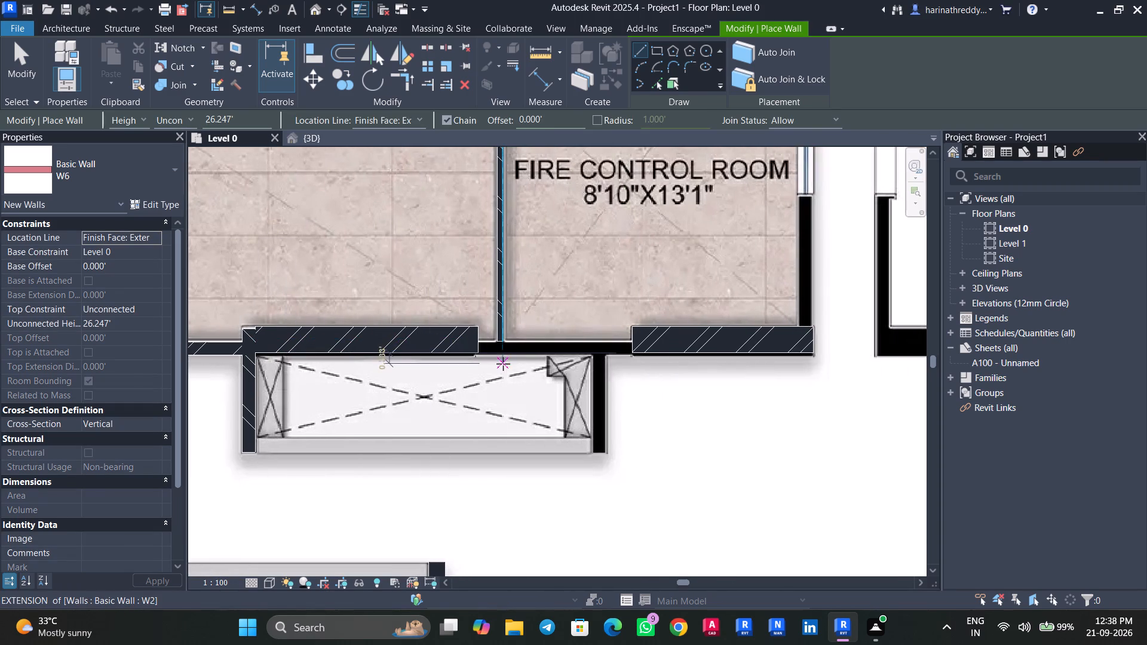
pyautogui.press('Escape')
pyautogui.click(431, 344)
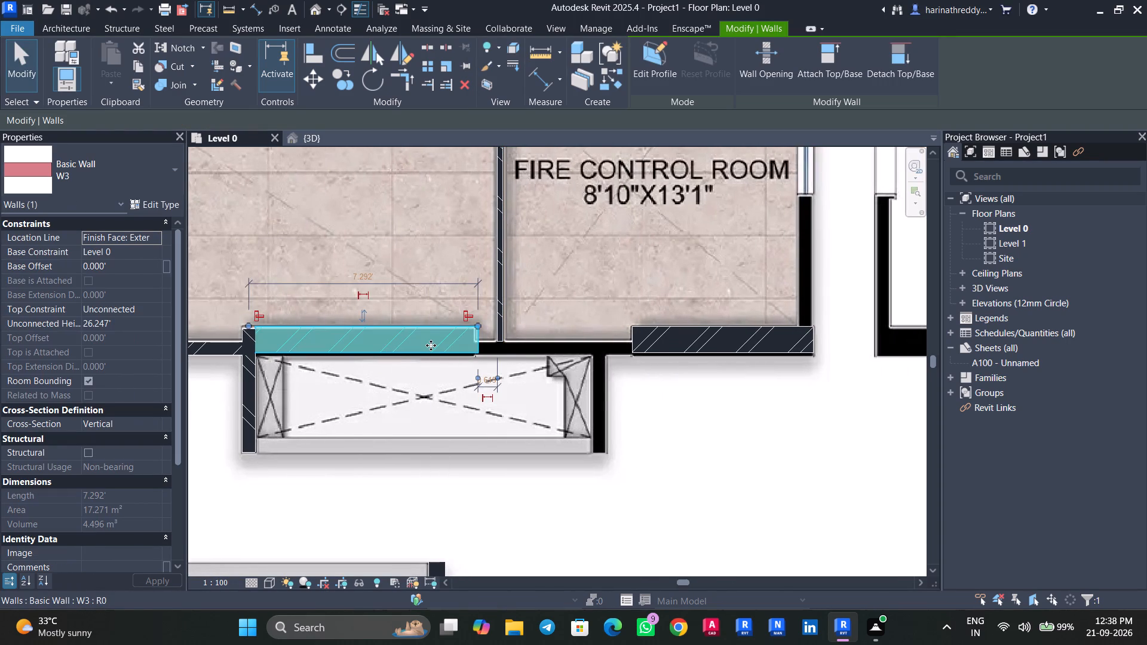
pyautogui.press('Down')
pyautogui.press('Escape')
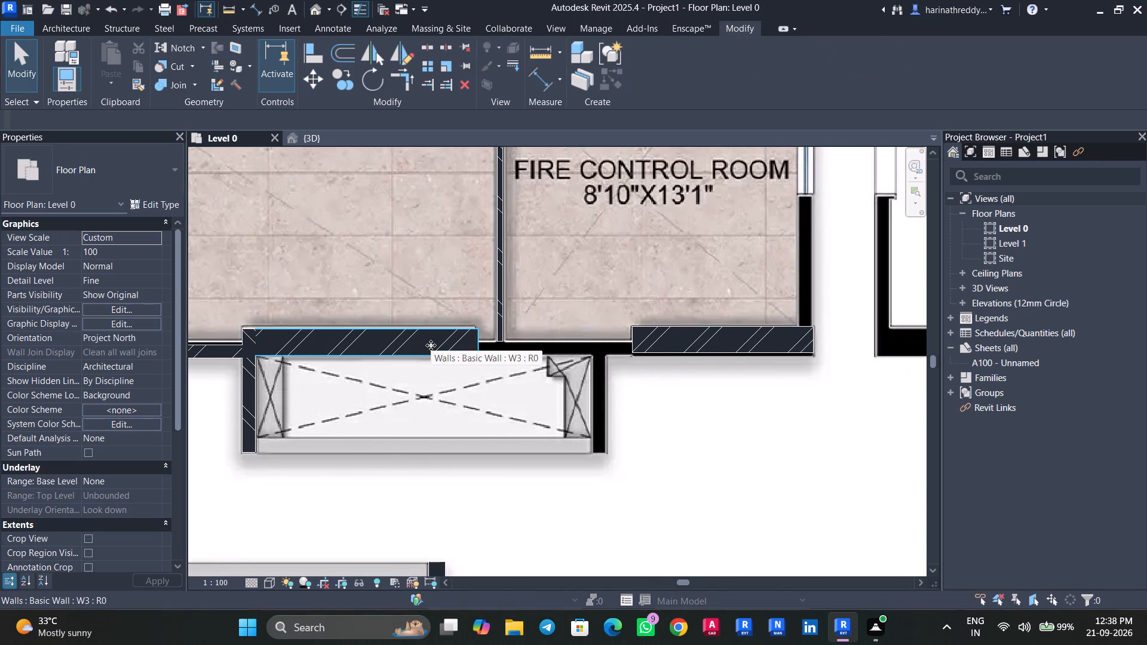
# Draw a horizontal W6 wall about 4.92' long from the W3 wall above the shaft to the W3 wall below the Fire Control Room.
pyautogui.scroll(4, 431, 345)
pyautogui.write('WA')
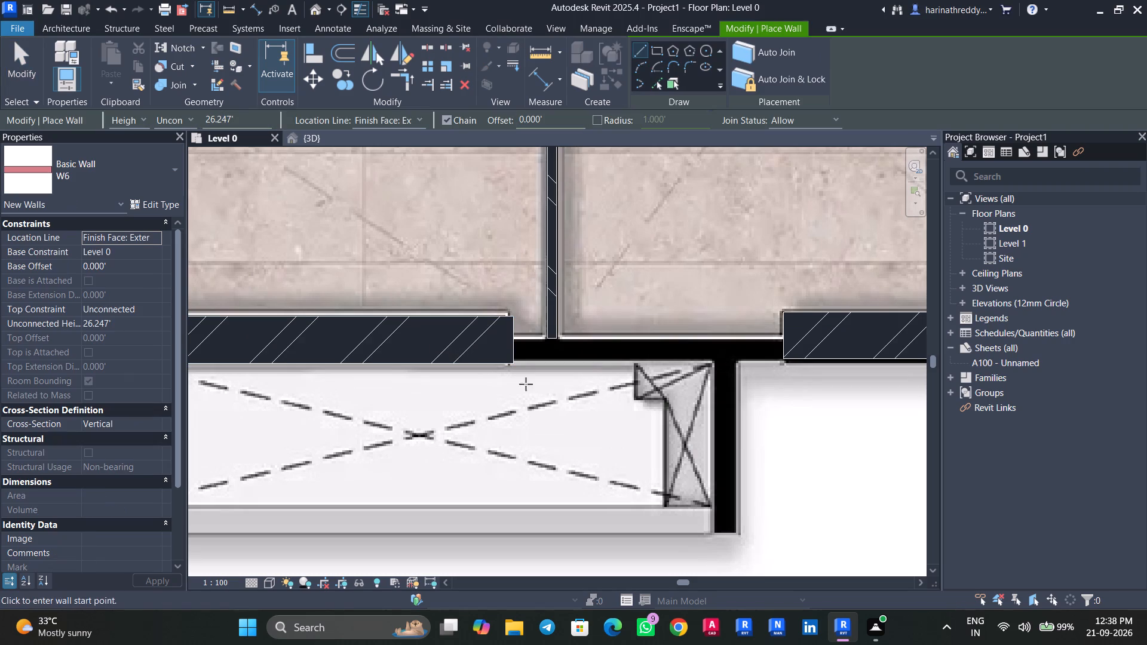
pyautogui.click(511, 342)
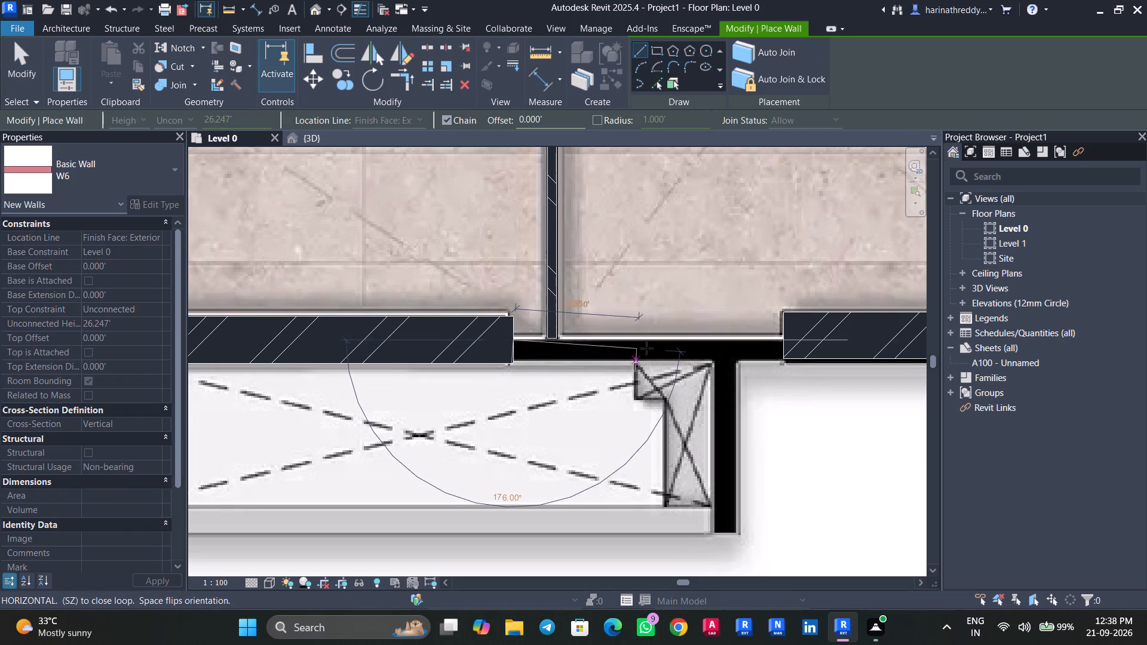
pyautogui.click(786, 340)
pyautogui.press('Escape')
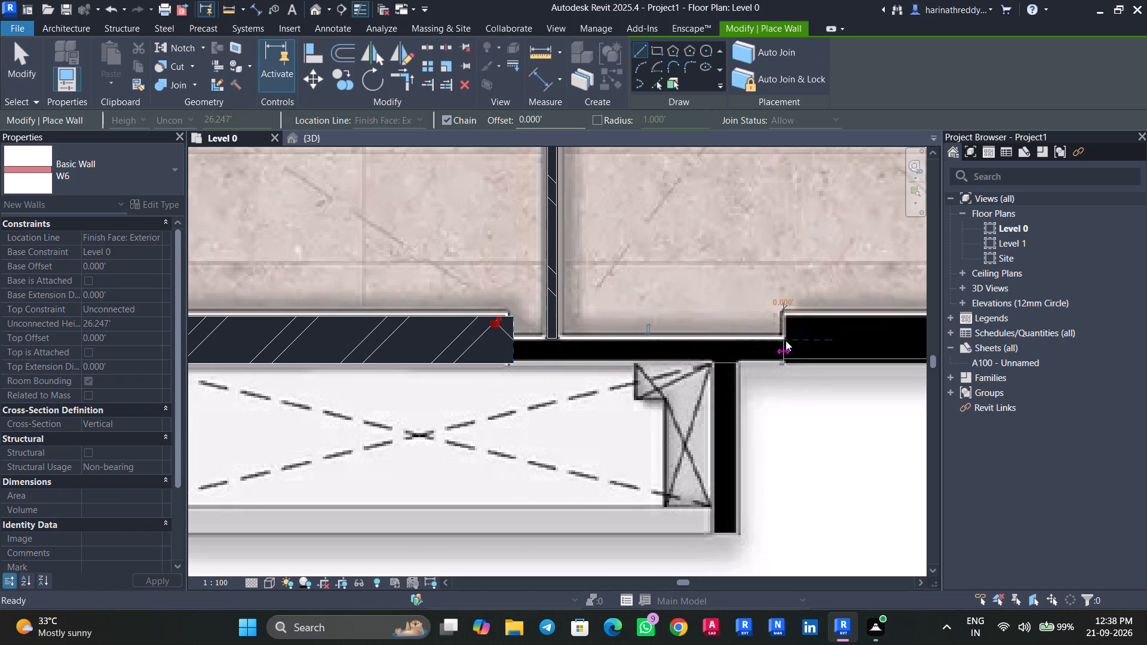
pyautogui.press('Escape')
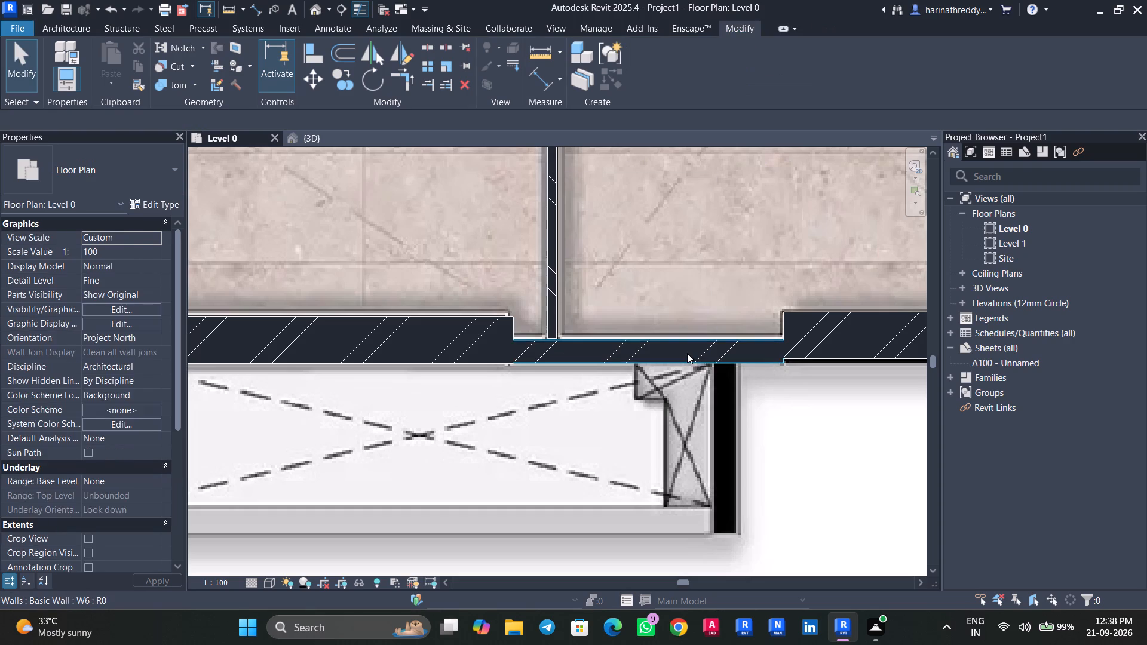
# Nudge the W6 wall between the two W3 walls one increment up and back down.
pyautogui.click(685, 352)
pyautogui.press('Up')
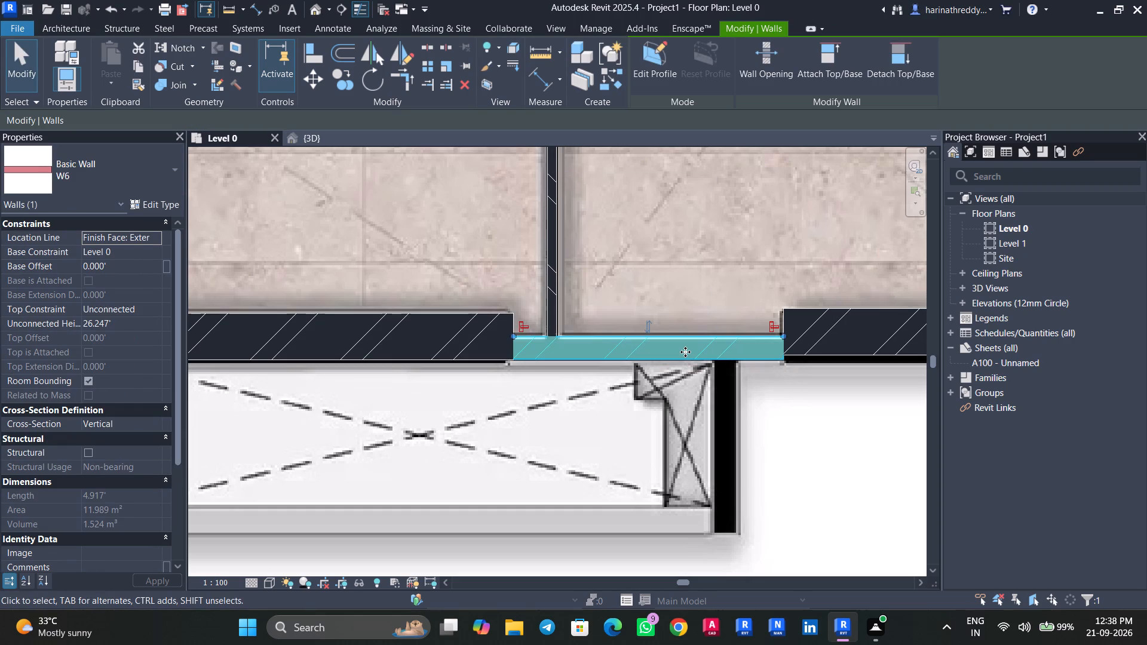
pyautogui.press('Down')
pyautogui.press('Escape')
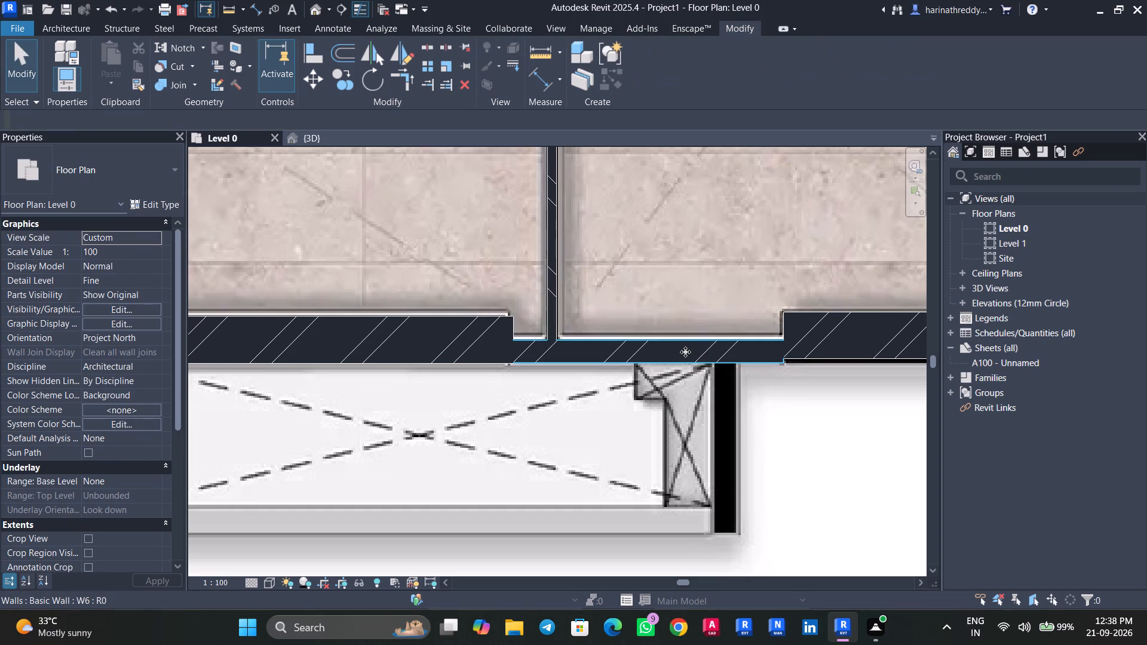
# Draw a vertical W6 wall about 3.08' long from the horizontal W6 wall's lower face down the shaft's right side.
pyautogui.scroll(-2, 706, 365)
pyautogui.write('WA')
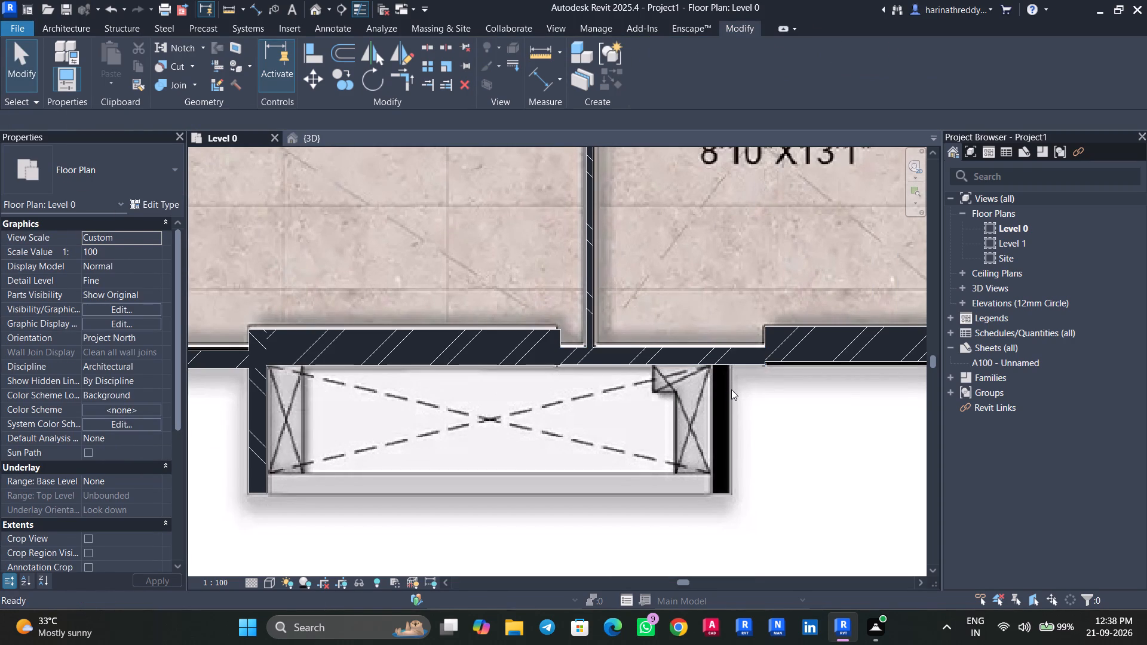
pyautogui.scroll(3, 730, 367)
pyautogui.scroll(-1, 730, 367)
pyautogui.scroll(3, 730, 367)
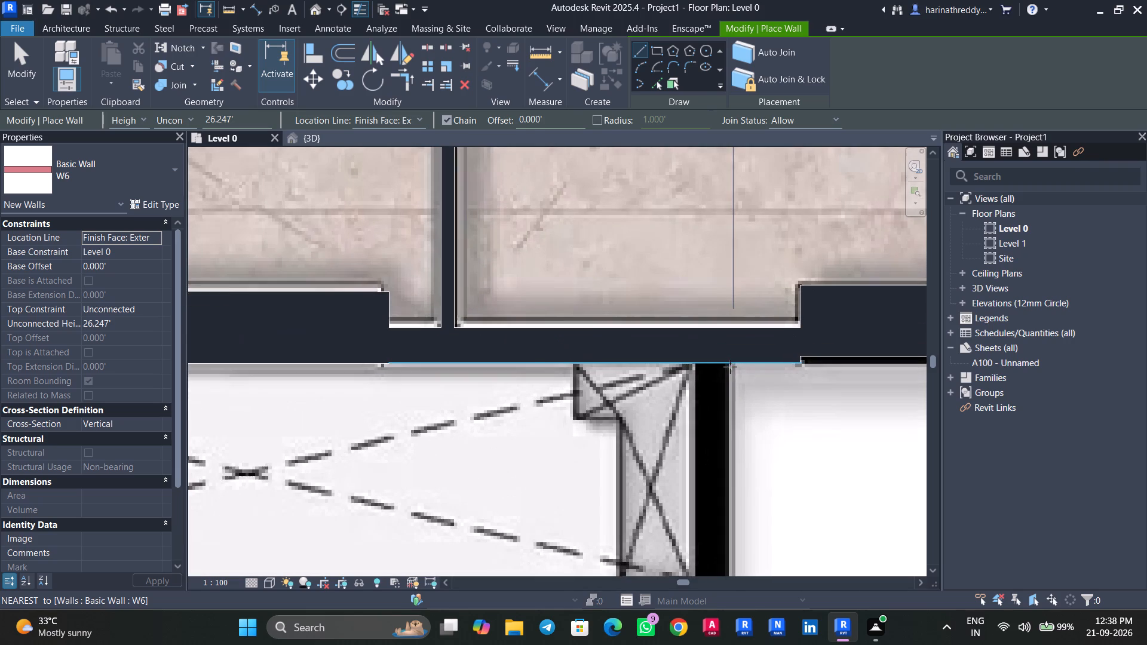
pyautogui.click(729, 364)
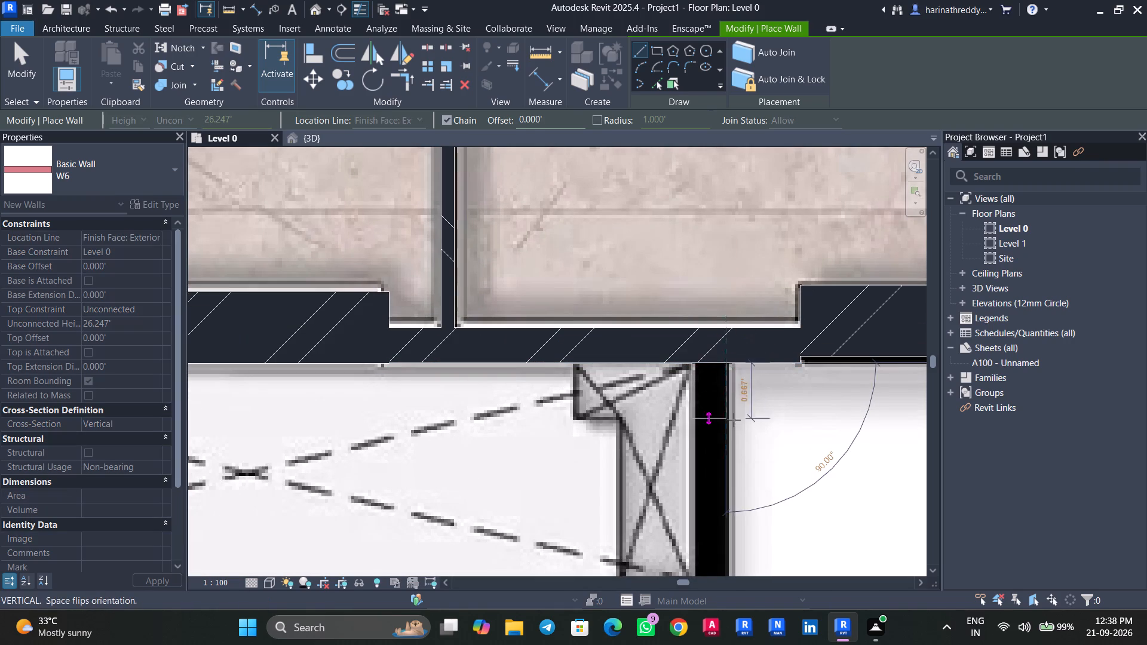
pyautogui.scroll(-4, 734, 446)
pyautogui.moveTo(734, 448); pyautogui.dragTo(697, 357, button='middle')
pyautogui.scroll(1, 697, 357)
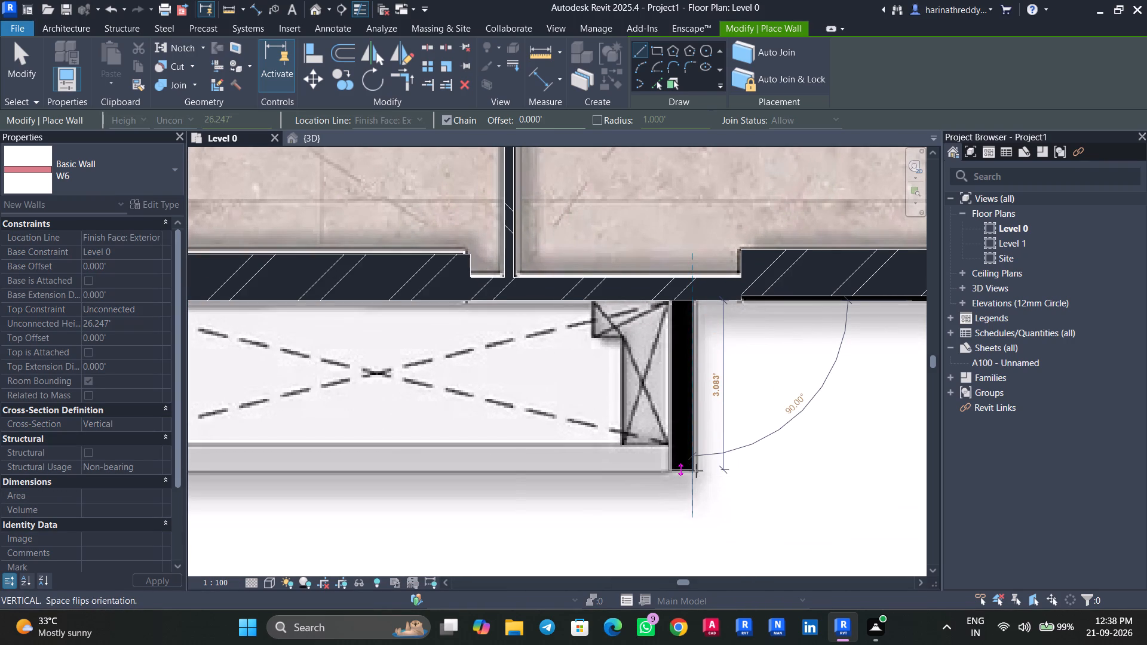
pyautogui.click(696, 471)
pyautogui.press('Escape')
pyautogui.press('Escape')
# Nudge the vertical W6 wall on the shaft's right side one increment right.
pyautogui.click(679, 434)
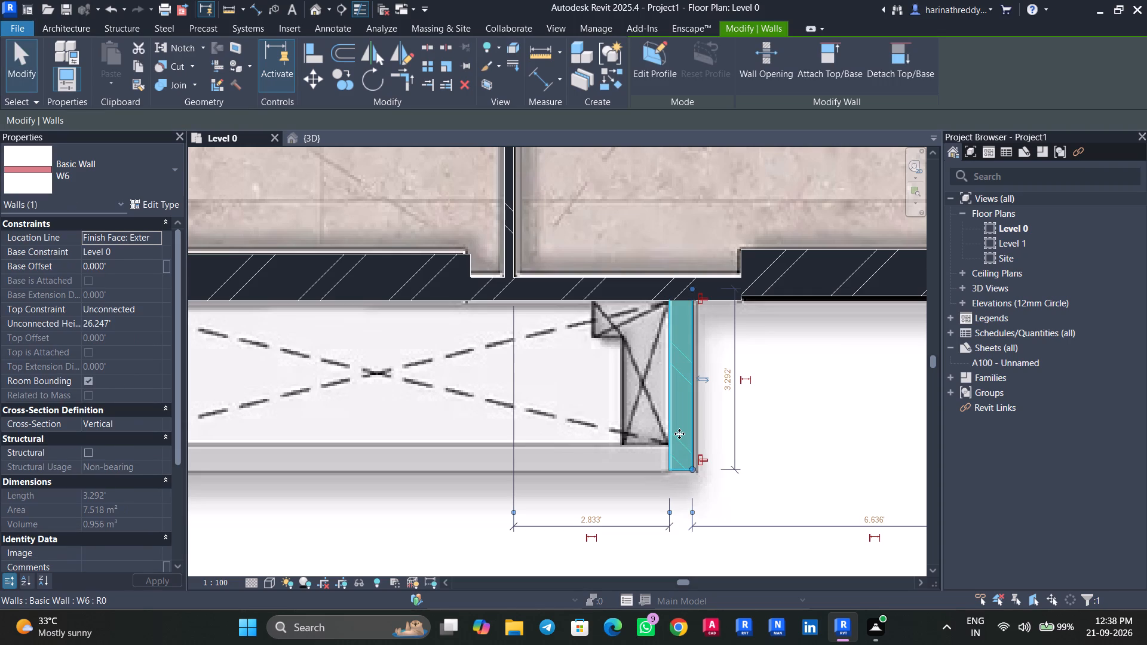
pyautogui.press('Right')
pyautogui.press('Escape')
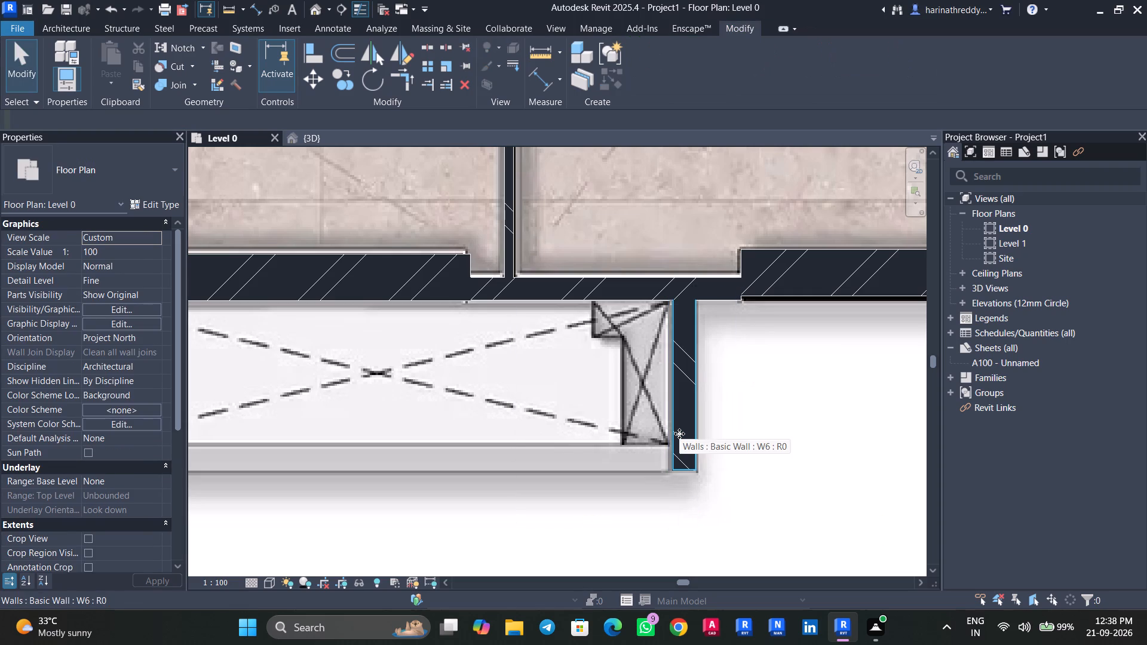
# Nudge the W3 wall below the Fire Control Room one increment down.
pyautogui.scroll(1, 701, 389)
pyautogui.moveTo(701, 389); pyautogui.dragTo(476, 404, button='middle')
pyautogui.press('Escape')
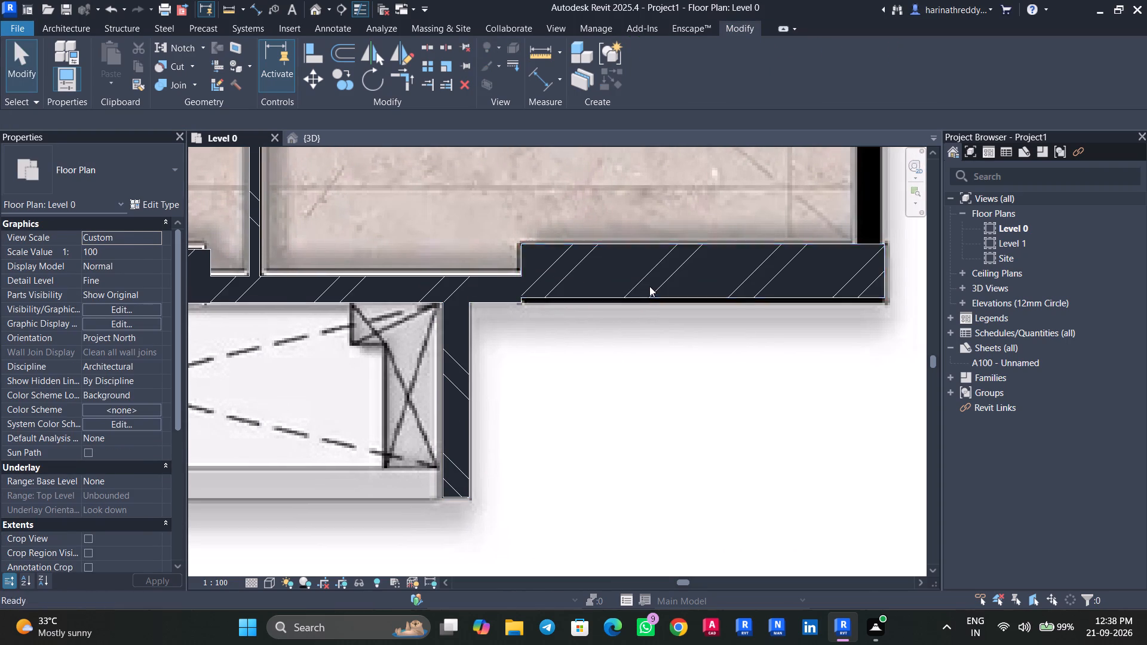
pyautogui.click(650, 285)
pyautogui.press('Down')
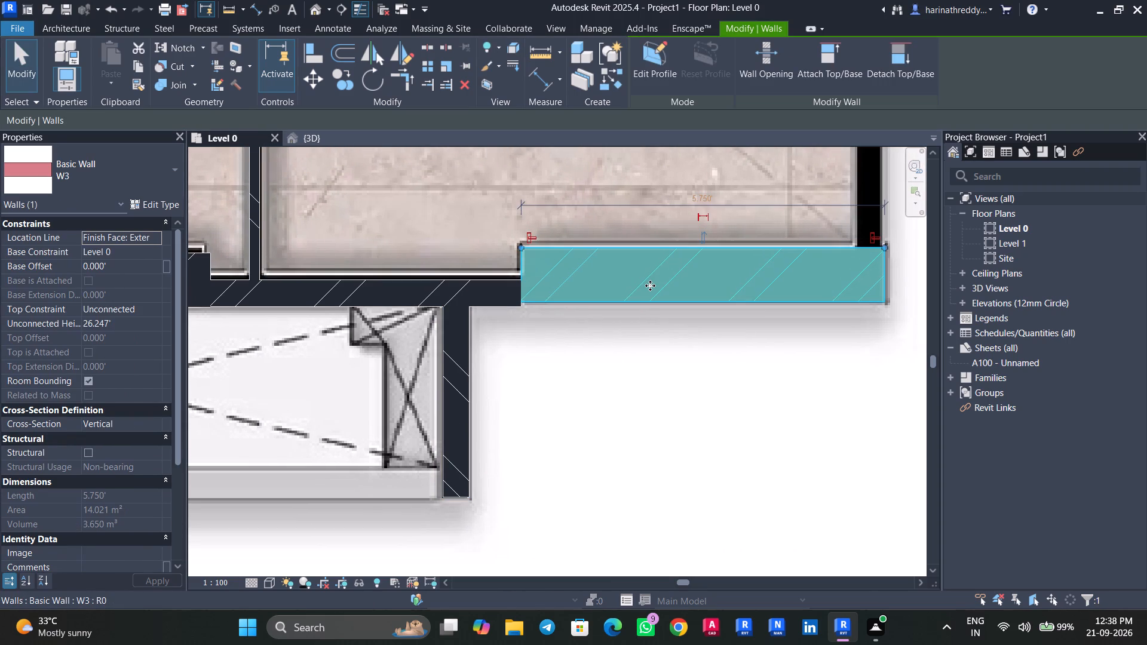
pyautogui.press('Escape')
# Draw a vertical W2 wall about 4.08' long from the end of the horizontal W2 wall above the Fire Control Room up to the black wall.
pyautogui.moveTo(739, 283); pyautogui.dragTo(740, 283, button='middle')
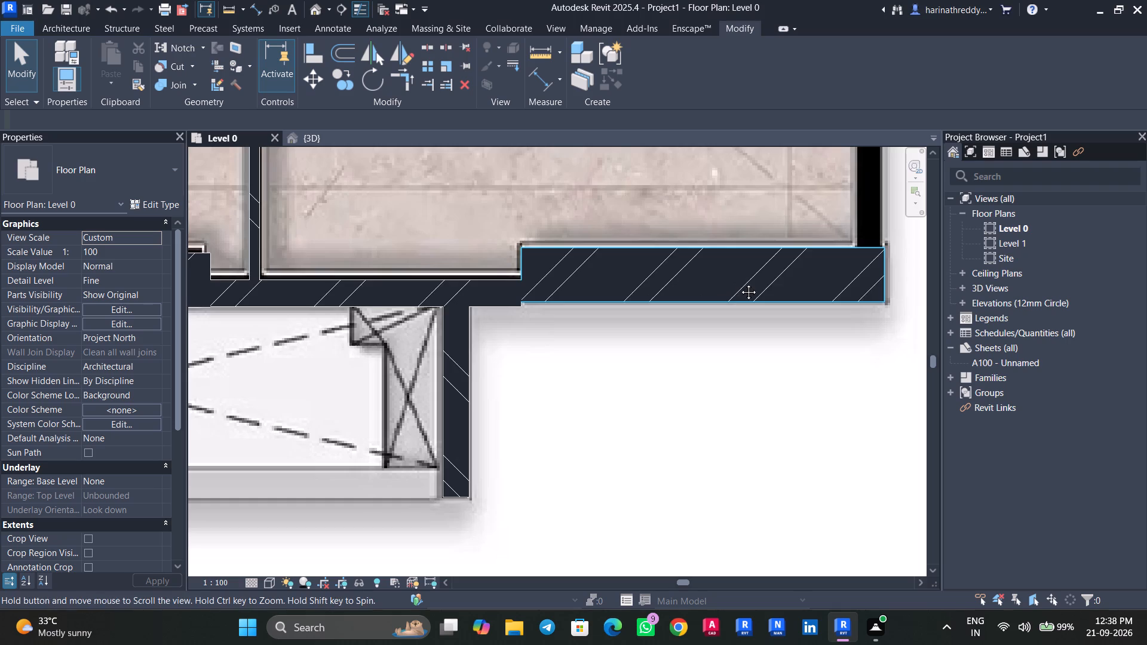
pyautogui.moveTo(740, 283); pyautogui.dragTo(507, 383, button='middle')
pyautogui.scroll(-5, 593, 327)
pyautogui.moveTo(617, 314); pyautogui.dragTo(591, 483, button='middle')
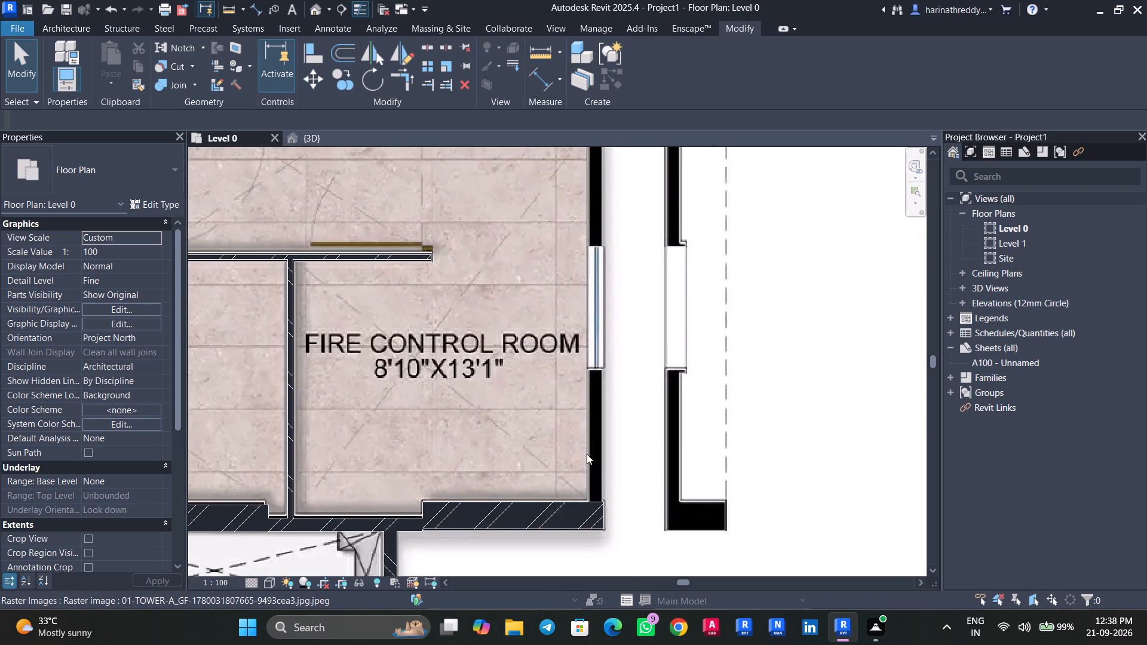
pyautogui.scroll(-5, 587, 454)
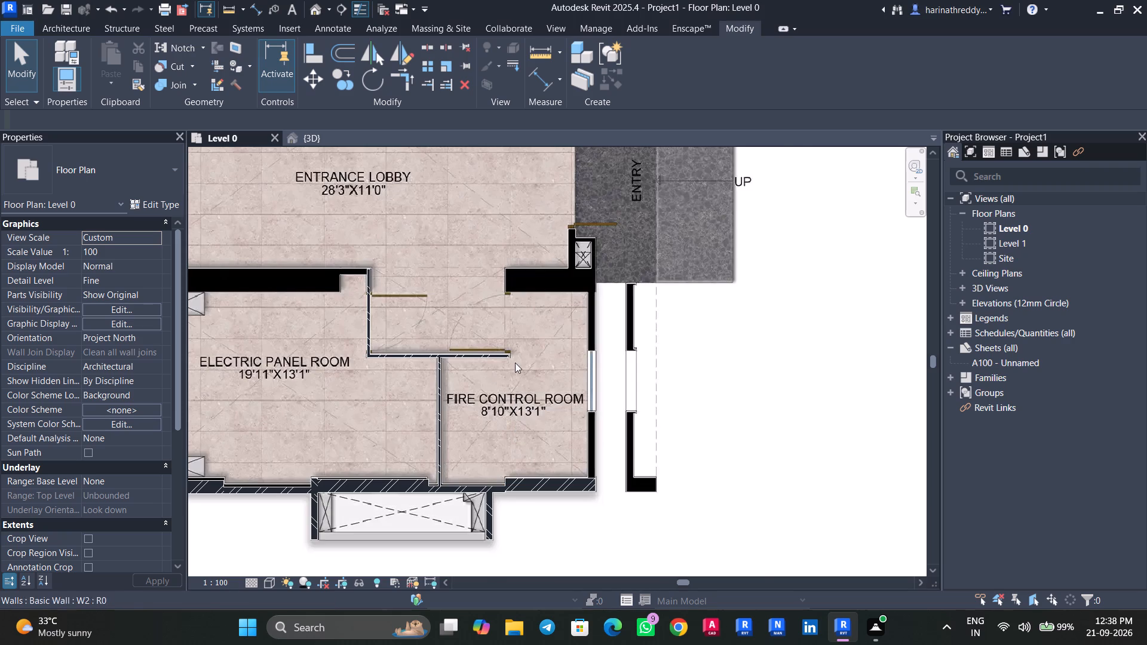
pyautogui.scroll(10, 515, 363)
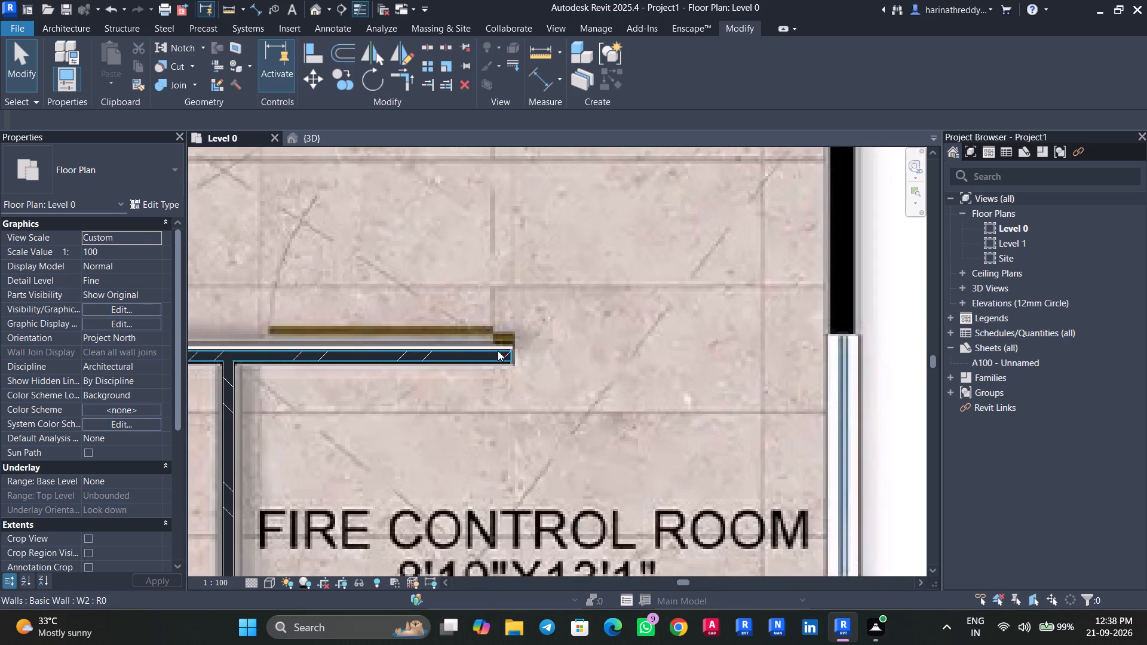
pyautogui.click(497, 351)
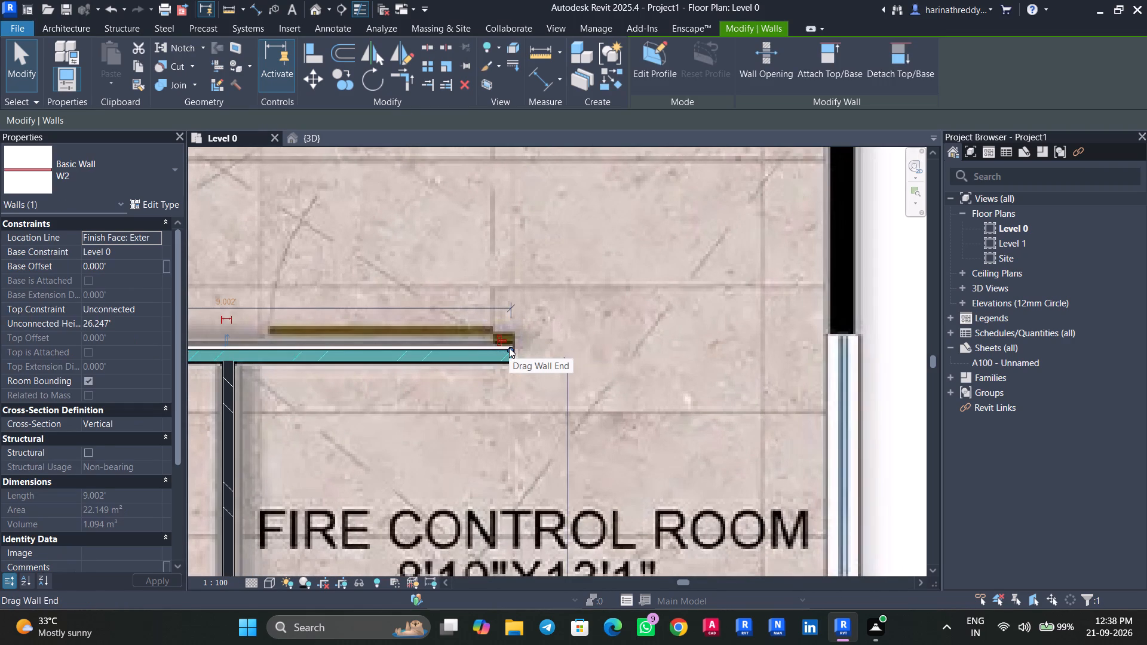
pyautogui.write('WA')
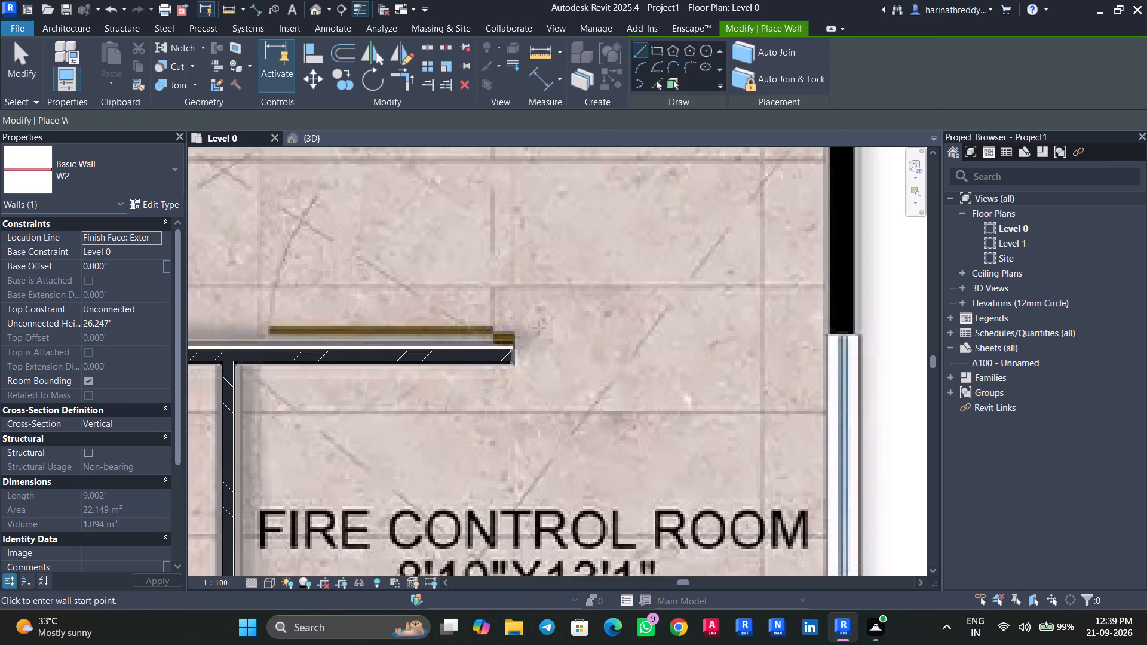
pyautogui.click(119, 174)
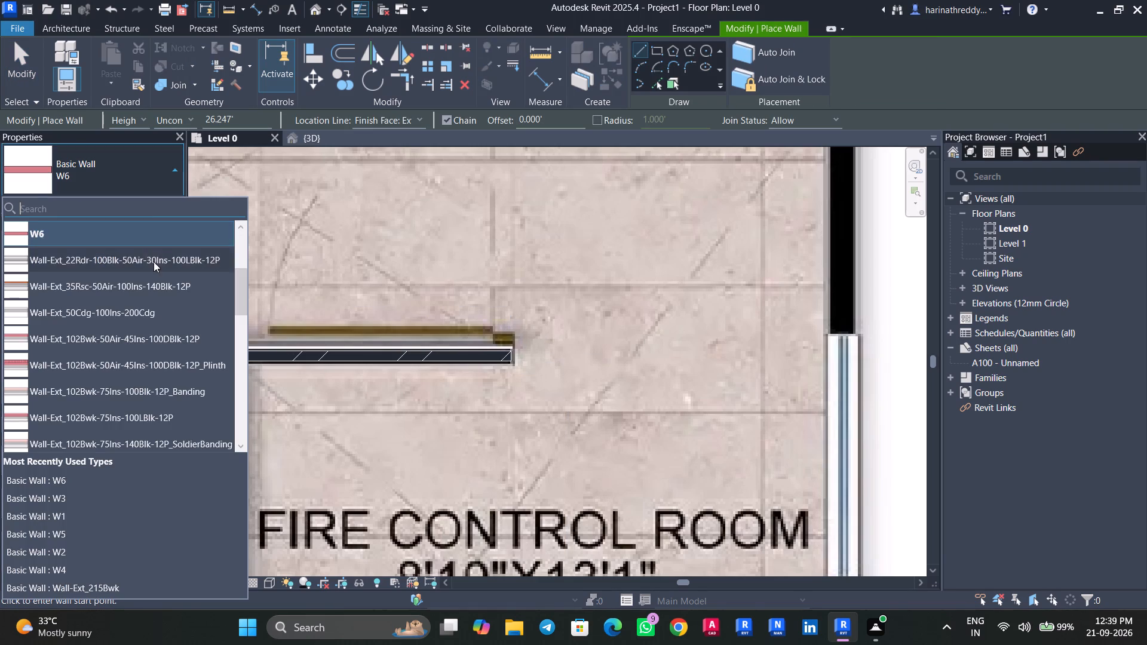
pyautogui.scroll(4, 154, 262)
pyautogui.click(135, 281)
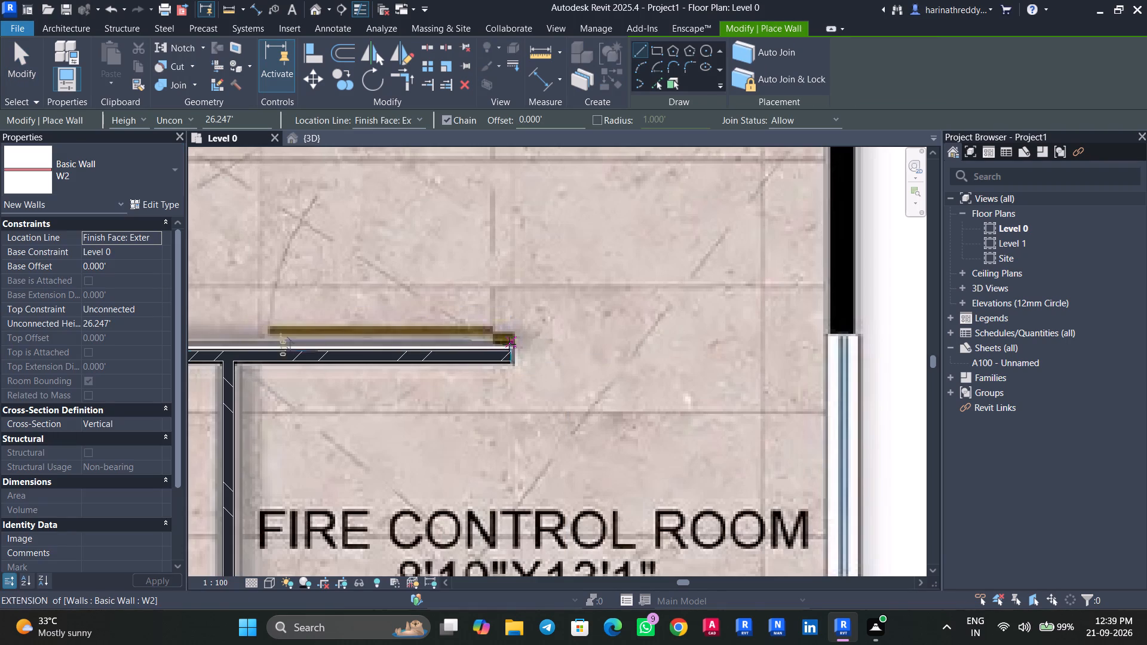
pyautogui.moveTo(512, 350); pyautogui.dragTo(511, 343)
pyautogui.scroll(-5, 515, 228)
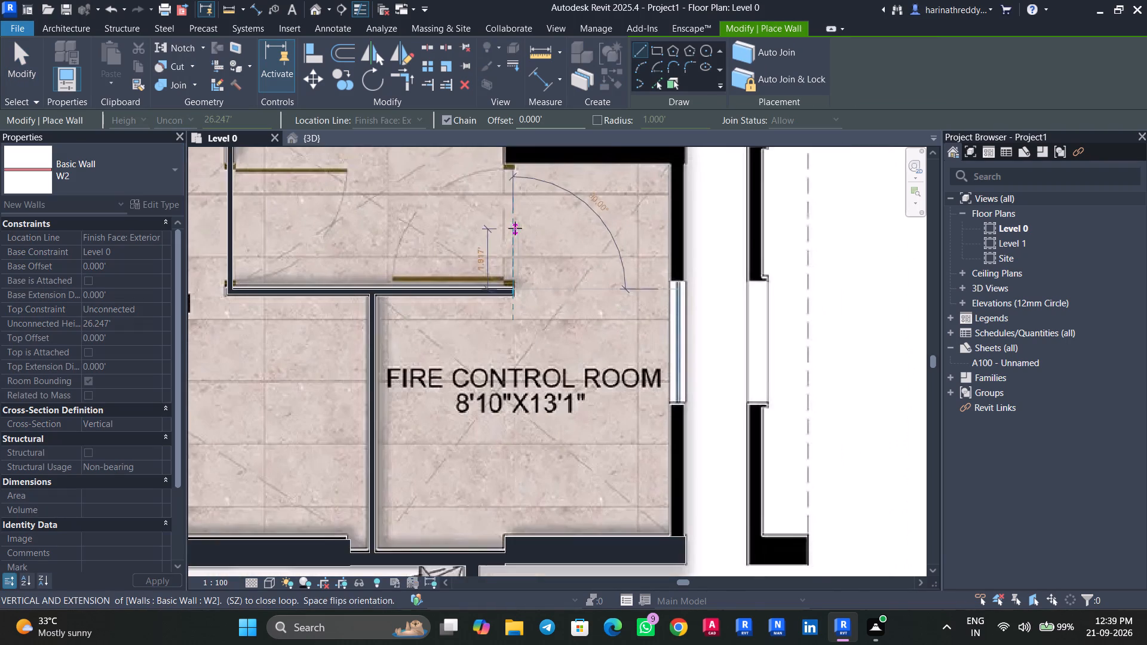
pyautogui.moveTo(515, 228); pyautogui.dragTo(528, 295, button='middle')
pyautogui.press('space')
pyautogui.scroll(7, 529, 292)
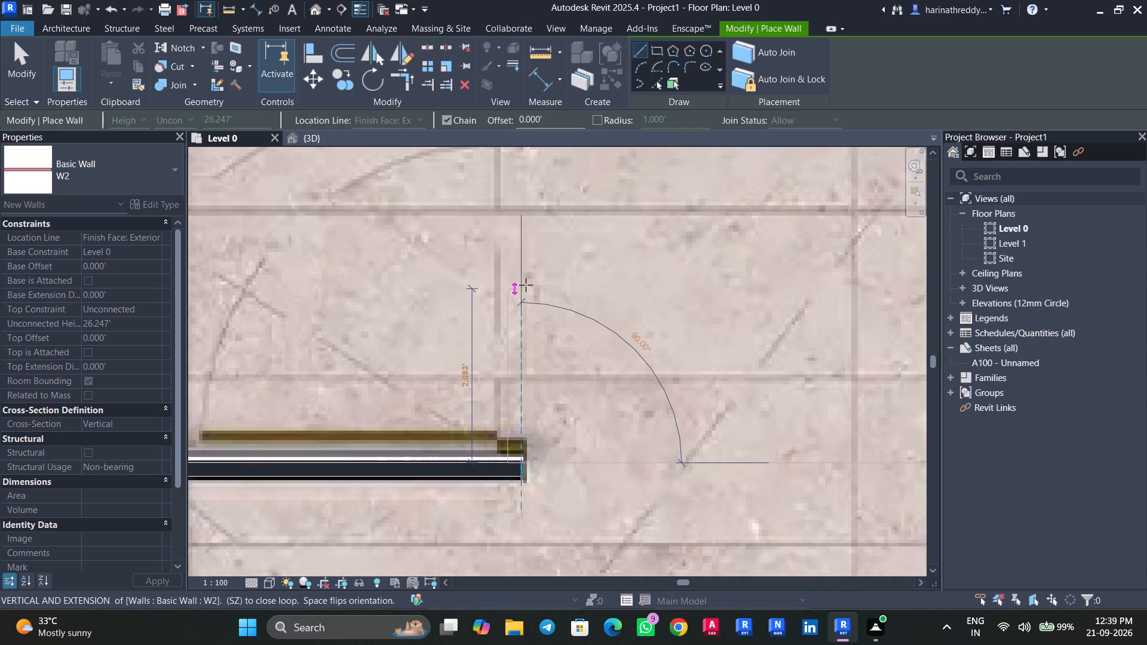
pyautogui.moveTo(521, 225); pyautogui.dragTo(537, 481, button='middle')
pyautogui.scroll(1, 537, 481)
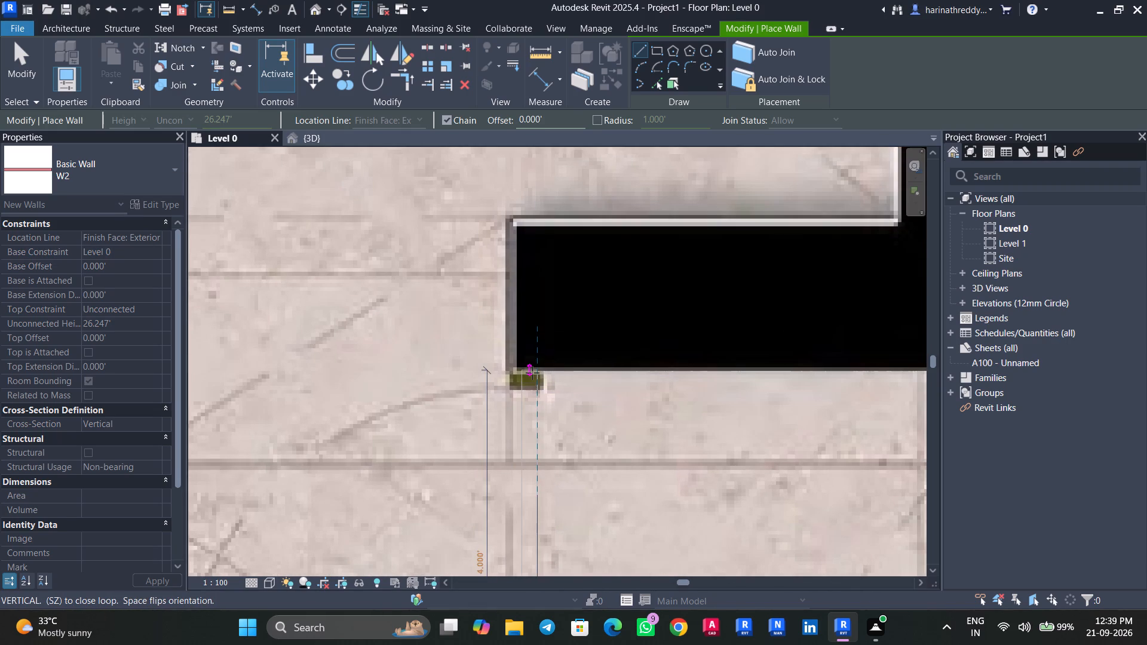
pyautogui.click(532, 373)
pyautogui.press('Escape')
pyautogui.scroll(-11, 542, 397)
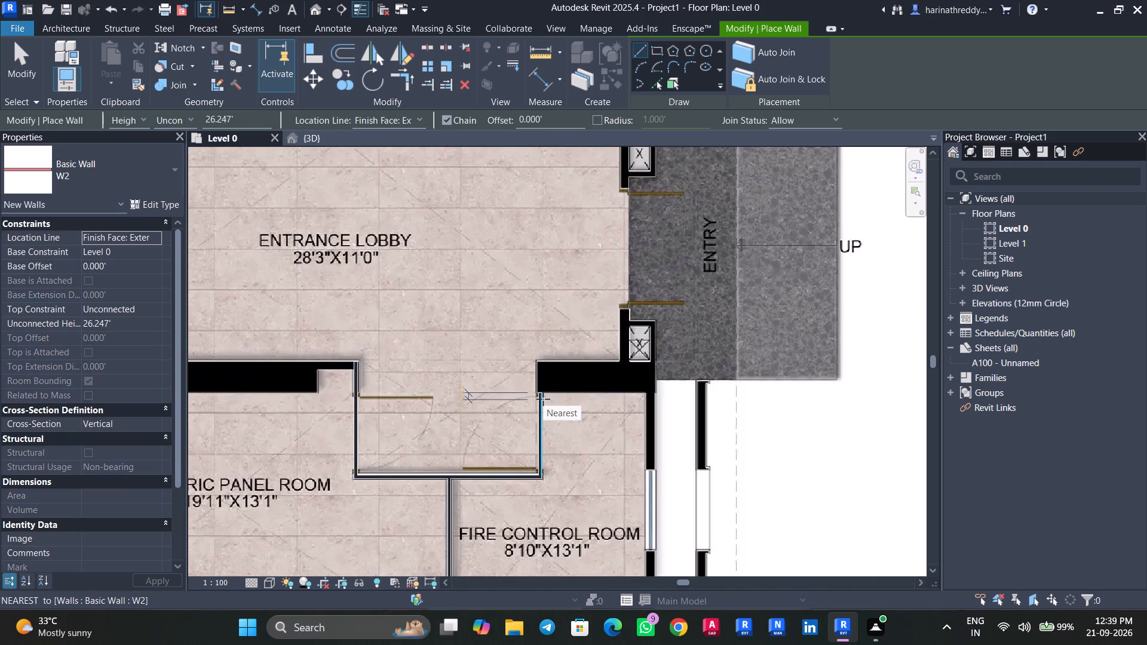
pyautogui.scroll(6, 543, 399)
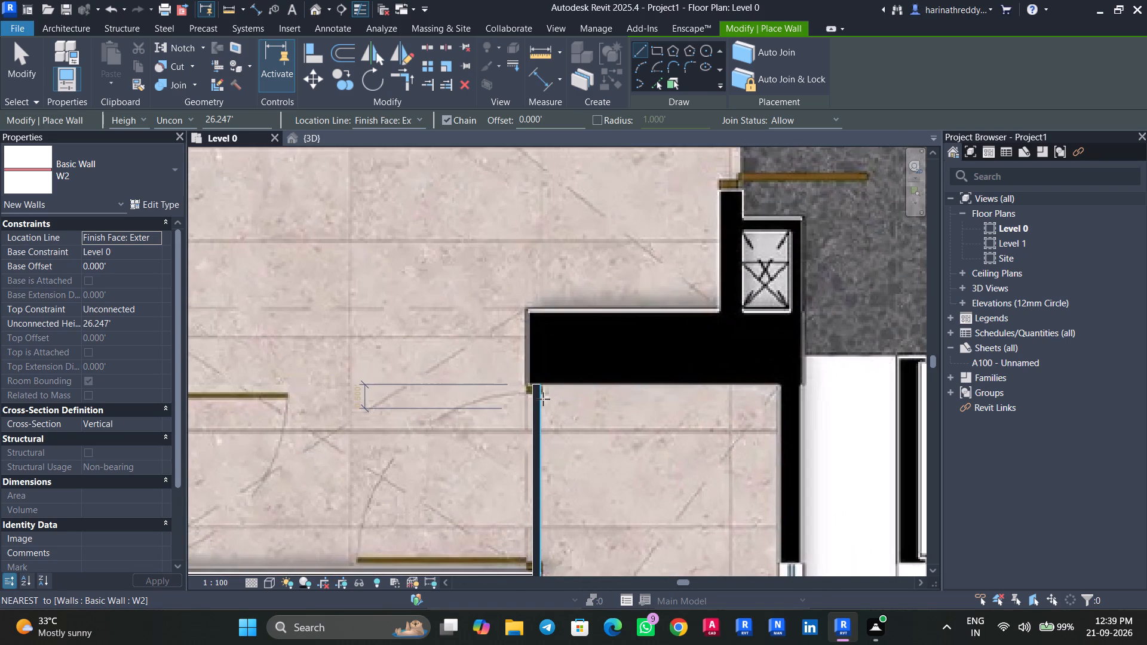
pyautogui.press('Escape')
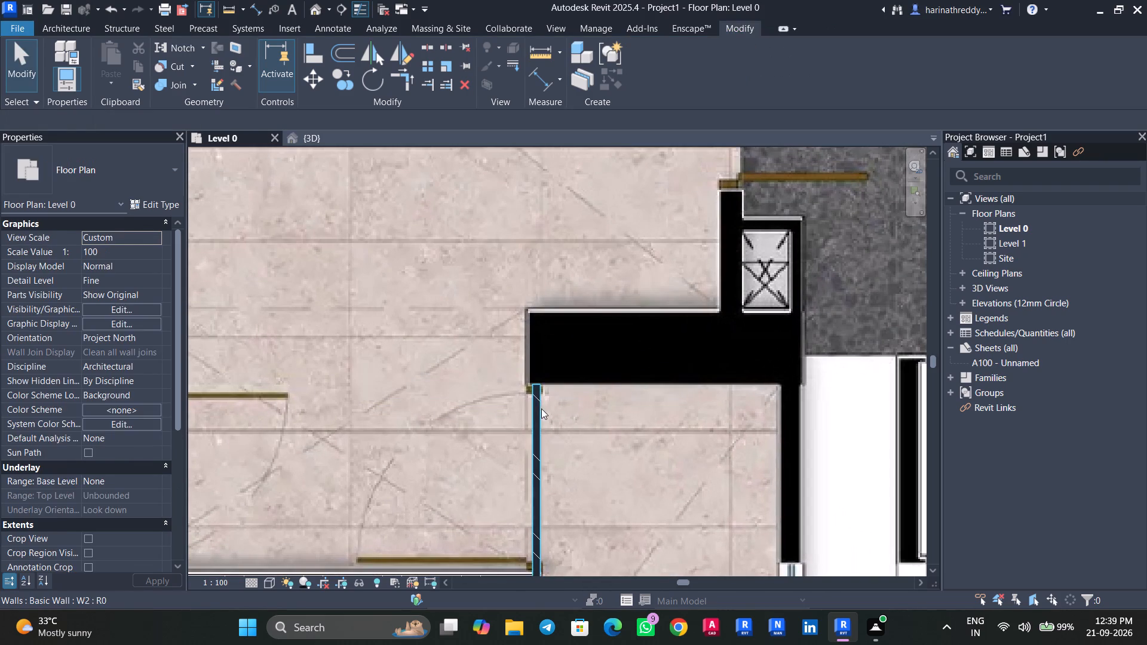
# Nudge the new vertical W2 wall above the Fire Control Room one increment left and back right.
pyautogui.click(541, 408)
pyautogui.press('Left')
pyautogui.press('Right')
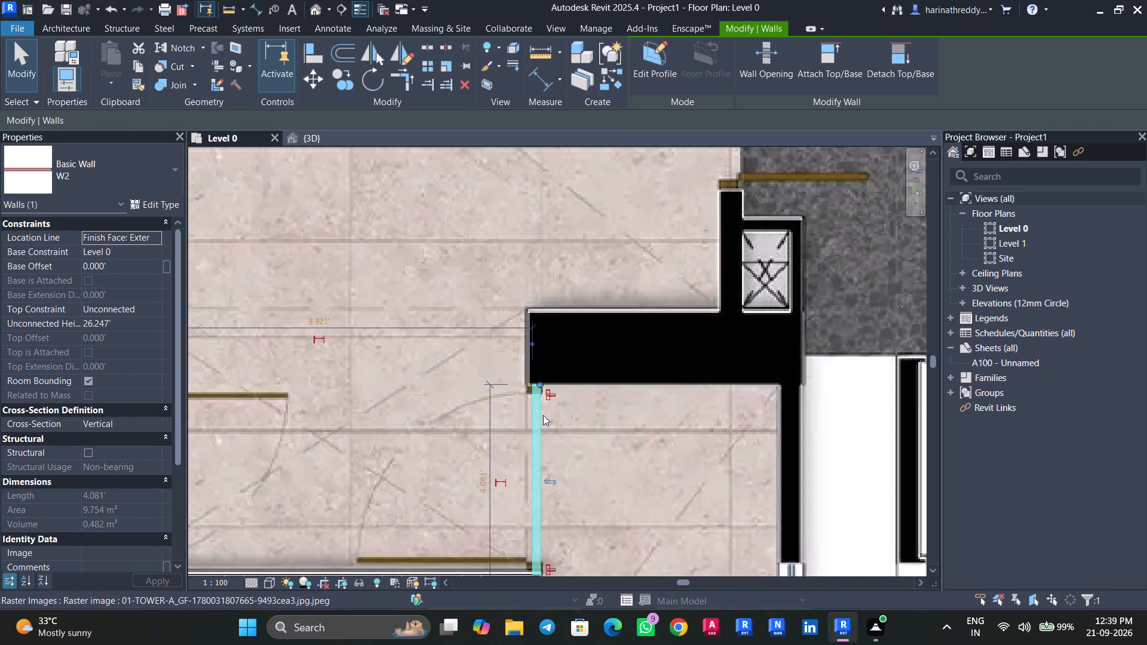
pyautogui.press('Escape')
# Draw a vertical W6 wall along the Fire Control Room's right side, from the lower W3 wall up to the thick black wall's lower face.
pyautogui.scroll(-3, 543, 415)
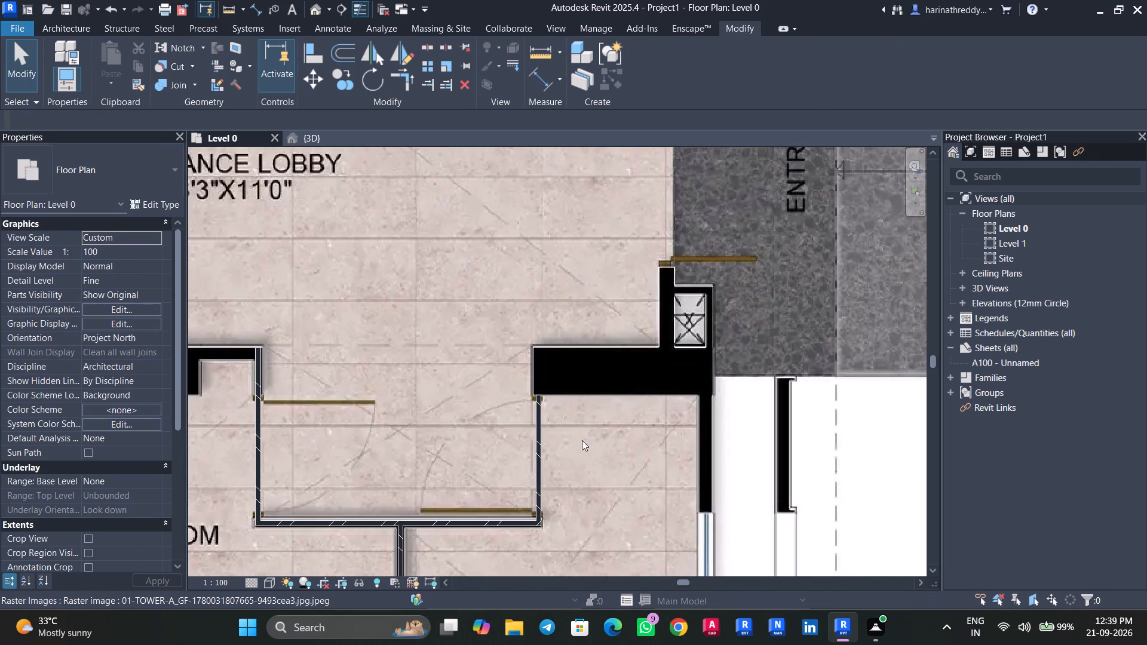
pyautogui.scroll(-4, 631, 453)
pyautogui.moveTo(633, 453); pyautogui.dragTo(605, 352, button='middle')
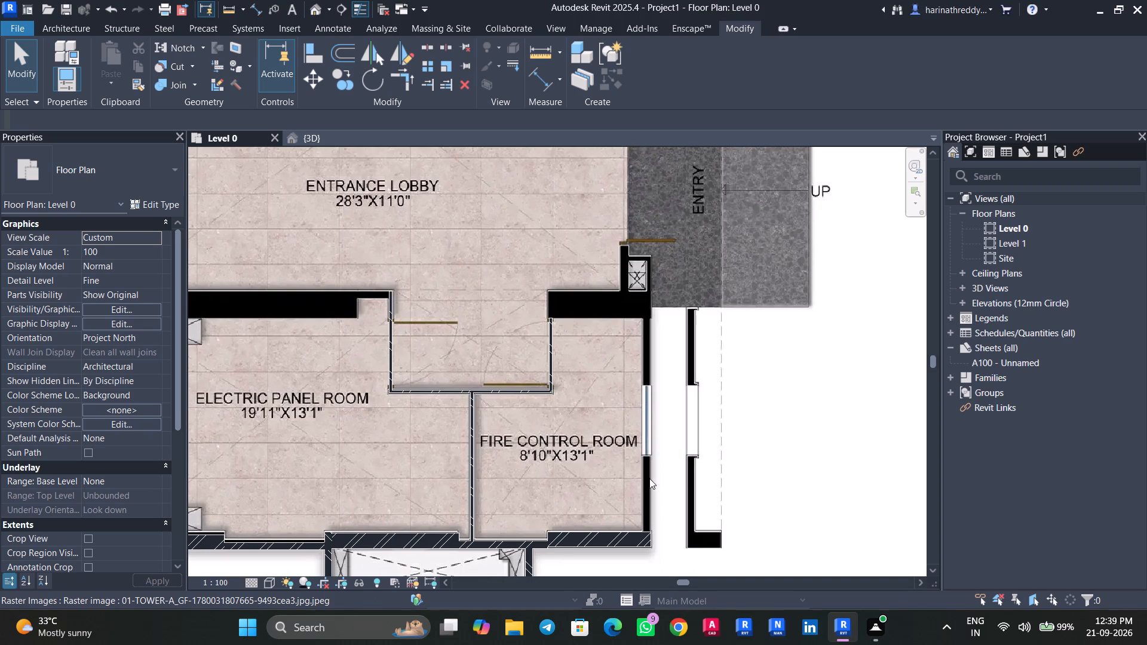
pyautogui.write('WA')
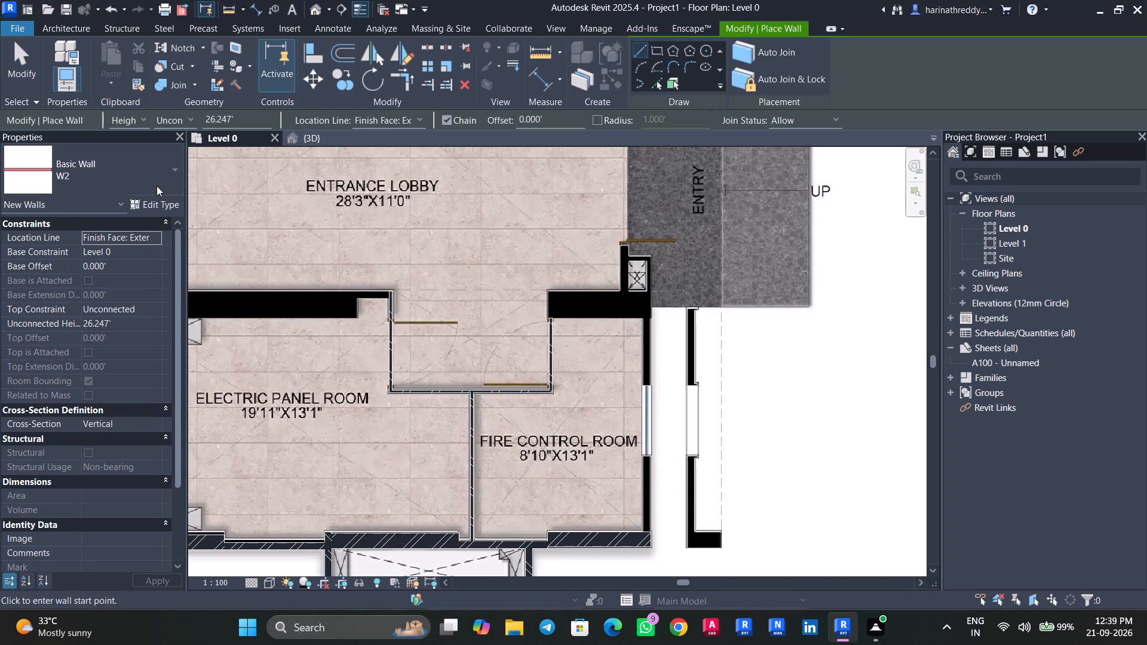
pyautogui.click(157, 186)
pyautogui.click(124, 341)
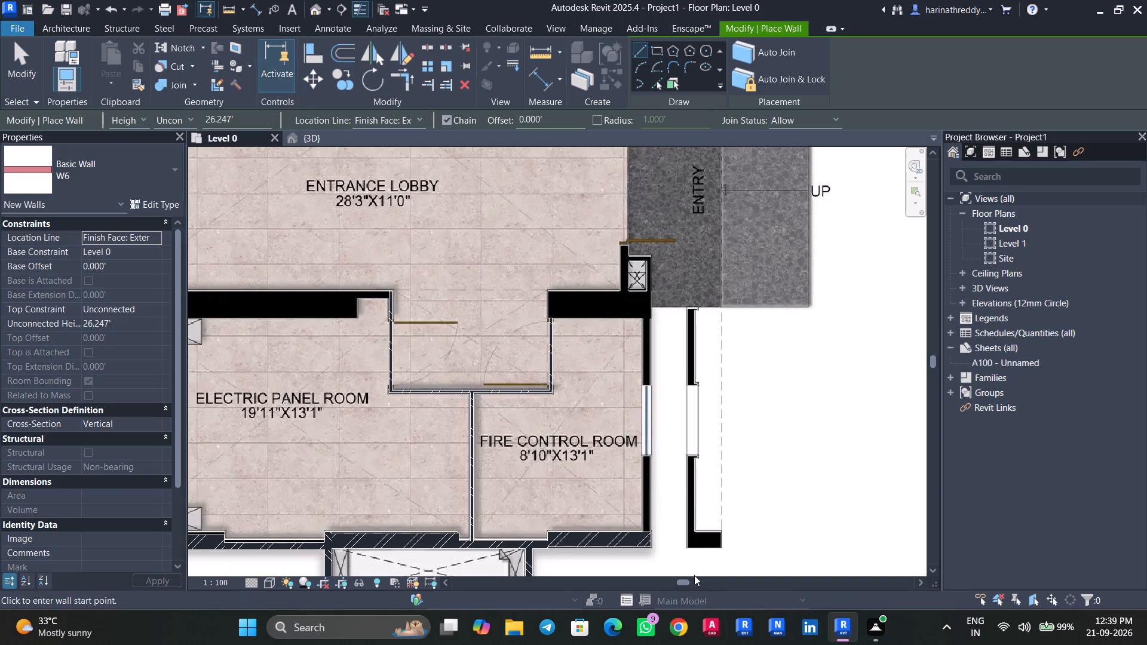
pyautogui.scroll(5, 662, 536)
pyautogui.click(644, 531)
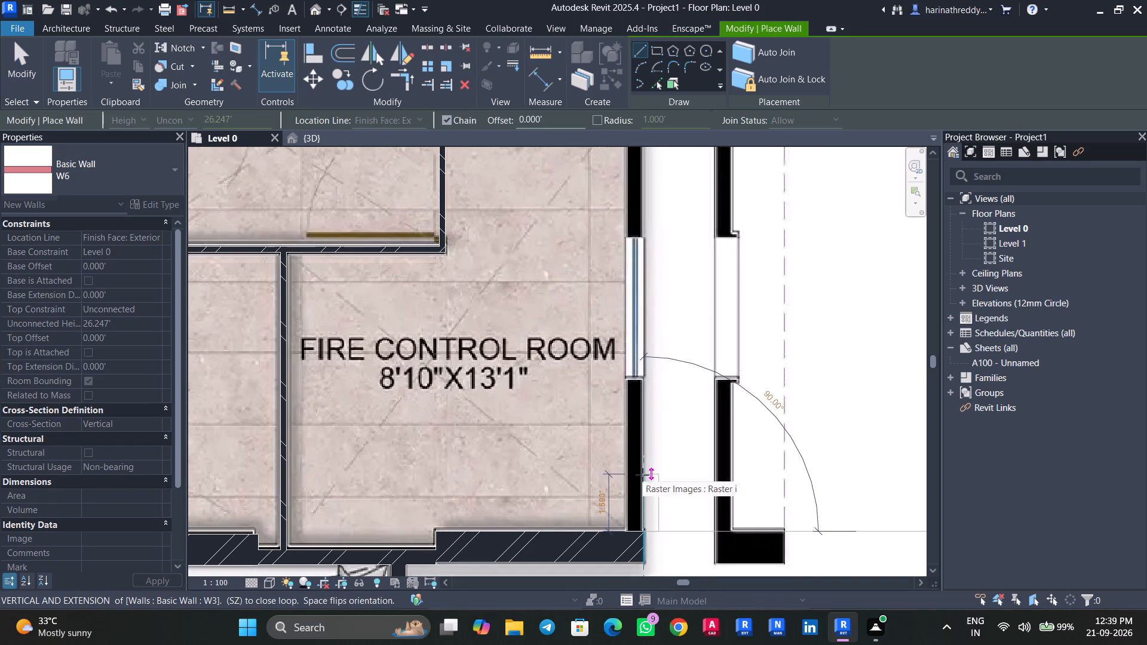
pyautogui.press('space')
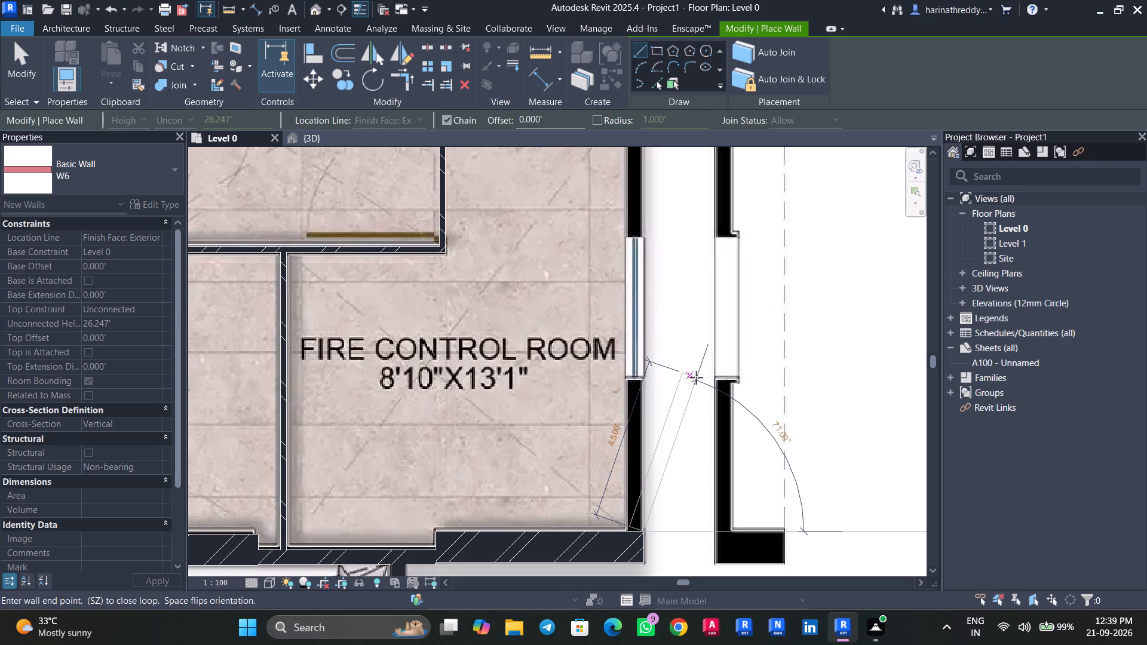
pyautogui.scroll(5, 651, 348)
pyautogui.moveTo(651, 343); pyautogui.dragTo(655, 369, button='middle')
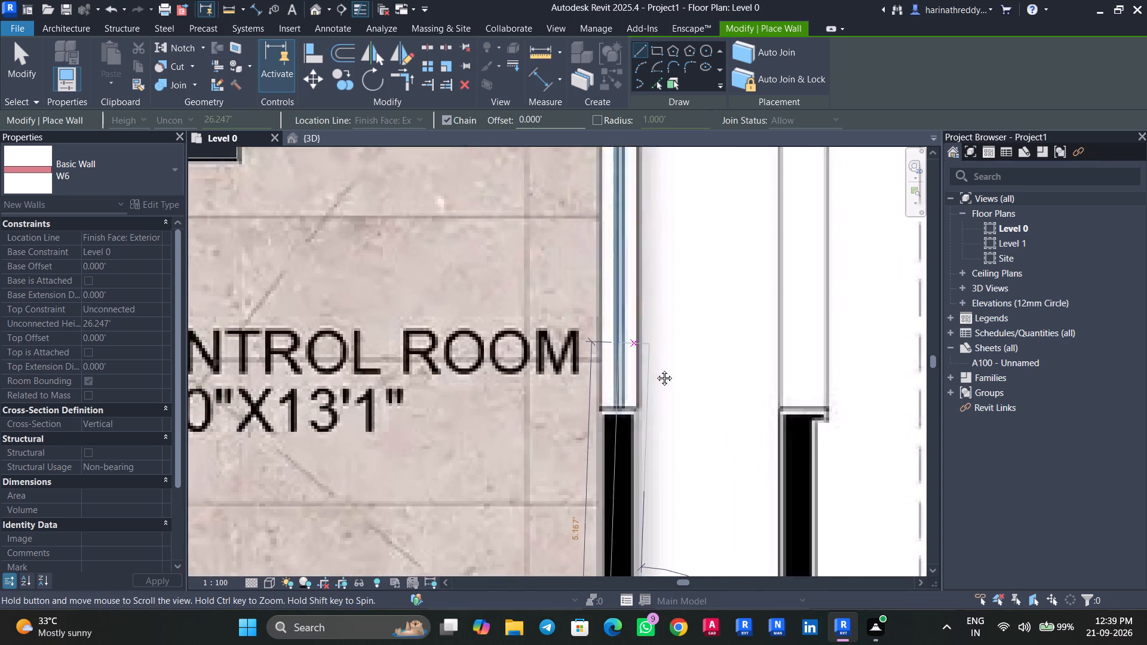
pyautogui.moveTo(655, 369); pyautogui.dragTo(672, 581, button='middle')
pyautogui.moveTo(655, 316); pyautogui.dragTo(702, 638, button='middle')
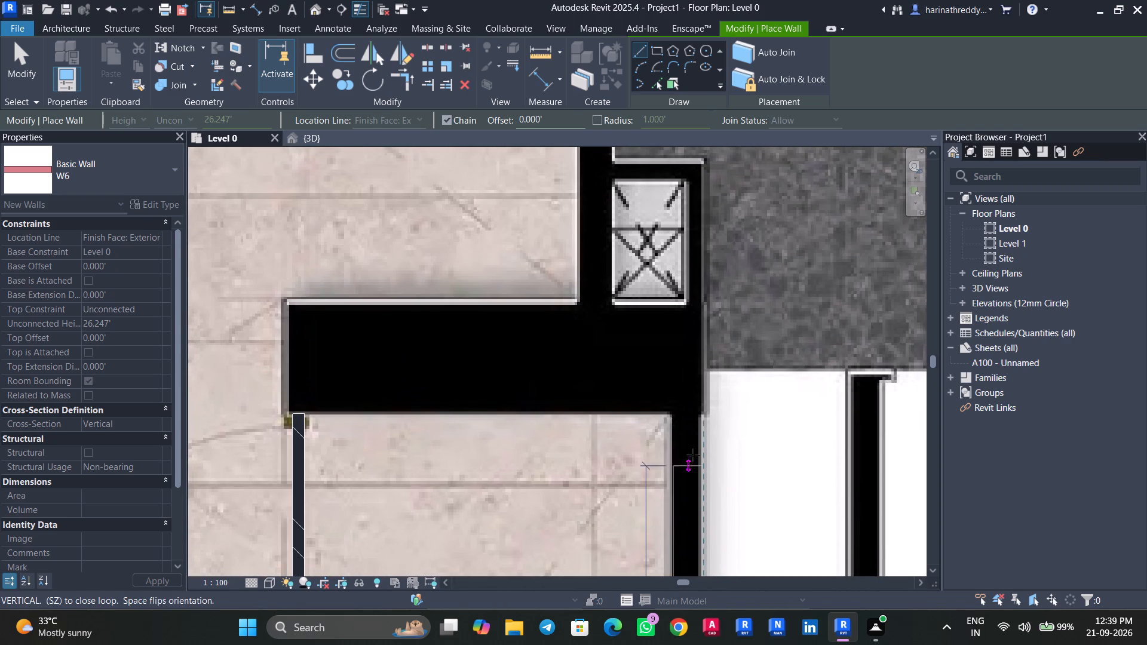
pyautogui.click(695, 417)
pyautogui.press('Escape')
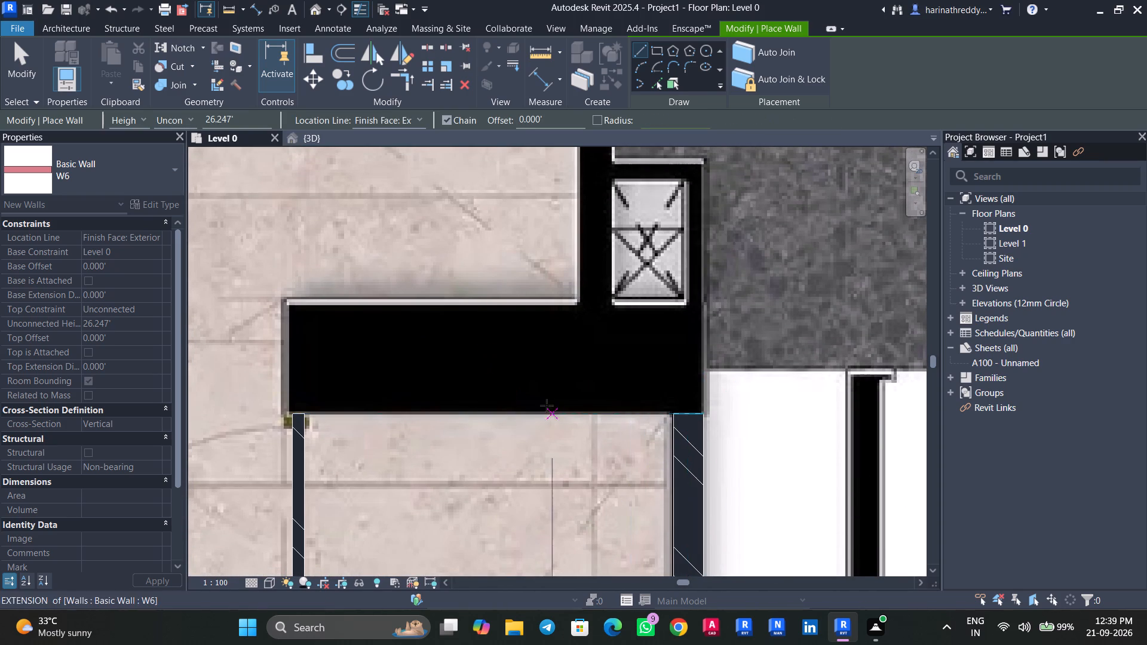
pyautogui.scroll(-5, 544, 404)
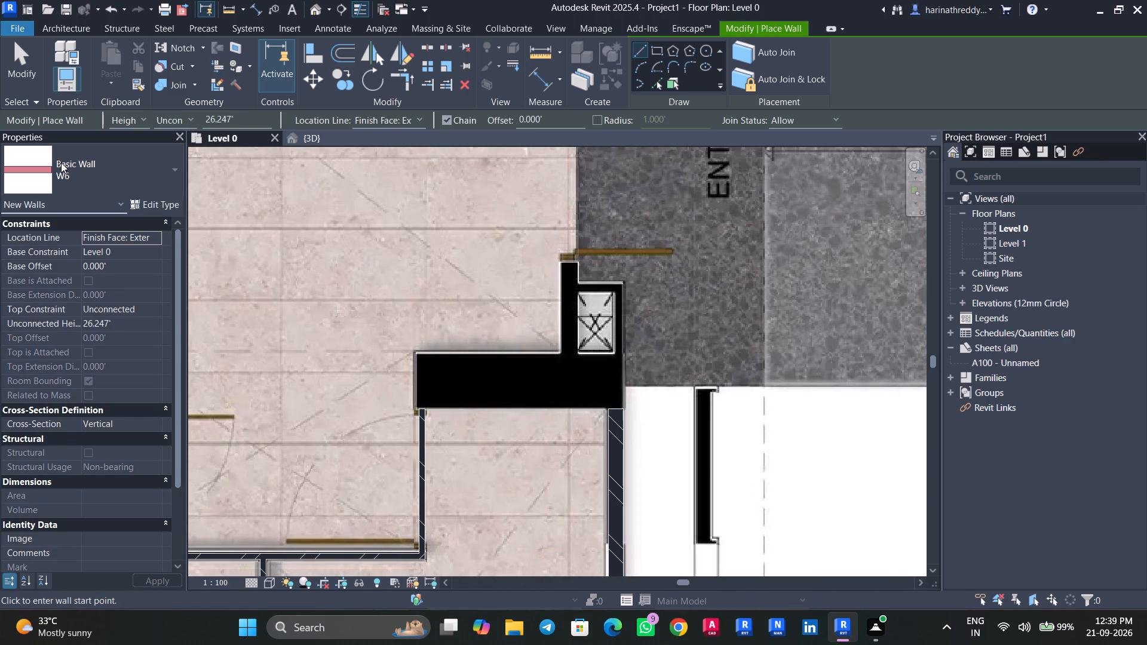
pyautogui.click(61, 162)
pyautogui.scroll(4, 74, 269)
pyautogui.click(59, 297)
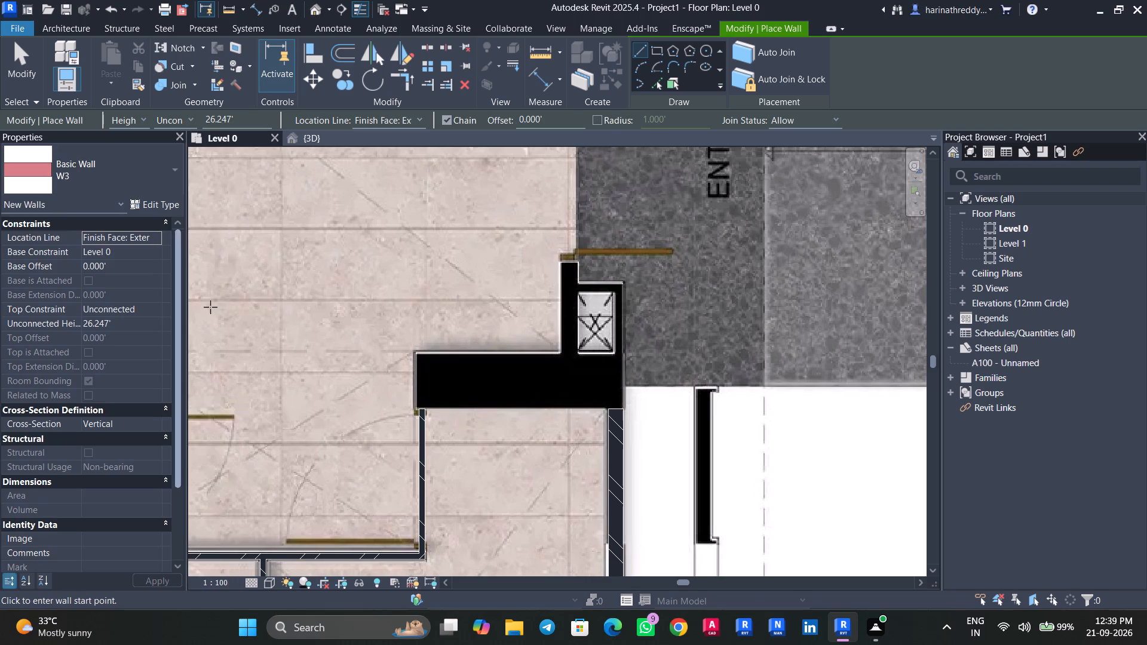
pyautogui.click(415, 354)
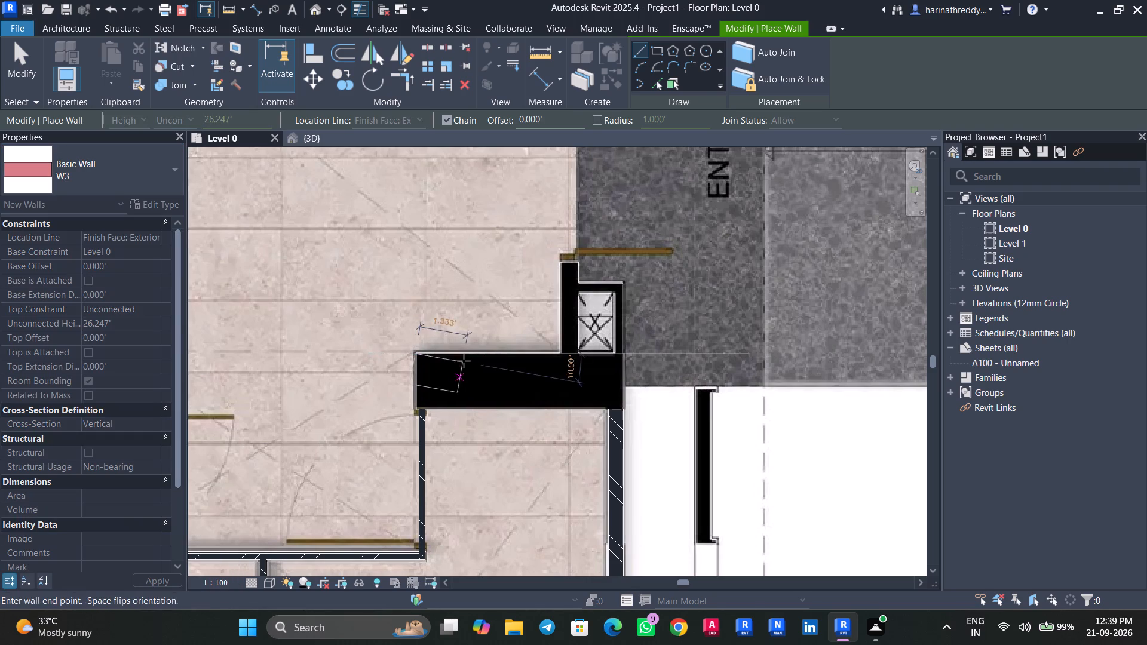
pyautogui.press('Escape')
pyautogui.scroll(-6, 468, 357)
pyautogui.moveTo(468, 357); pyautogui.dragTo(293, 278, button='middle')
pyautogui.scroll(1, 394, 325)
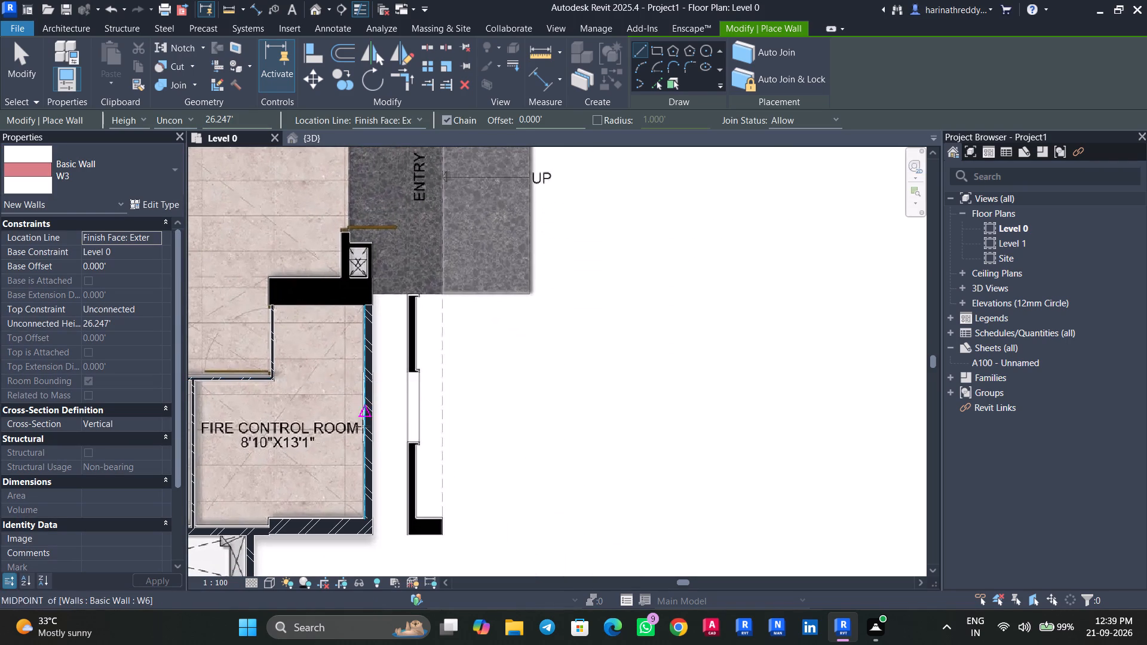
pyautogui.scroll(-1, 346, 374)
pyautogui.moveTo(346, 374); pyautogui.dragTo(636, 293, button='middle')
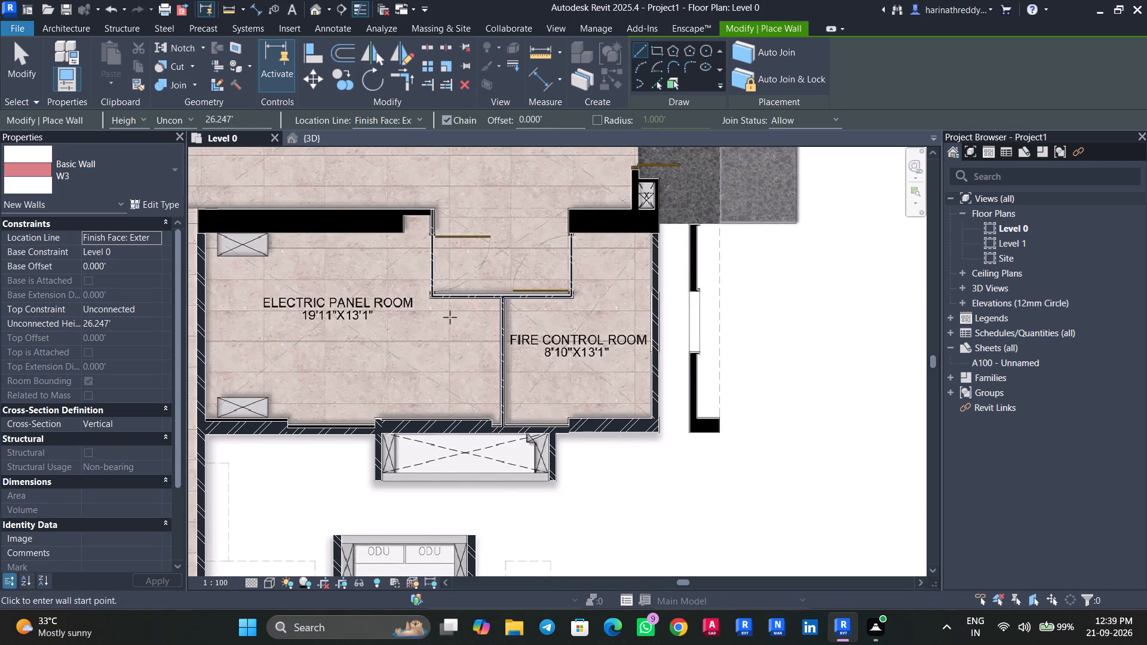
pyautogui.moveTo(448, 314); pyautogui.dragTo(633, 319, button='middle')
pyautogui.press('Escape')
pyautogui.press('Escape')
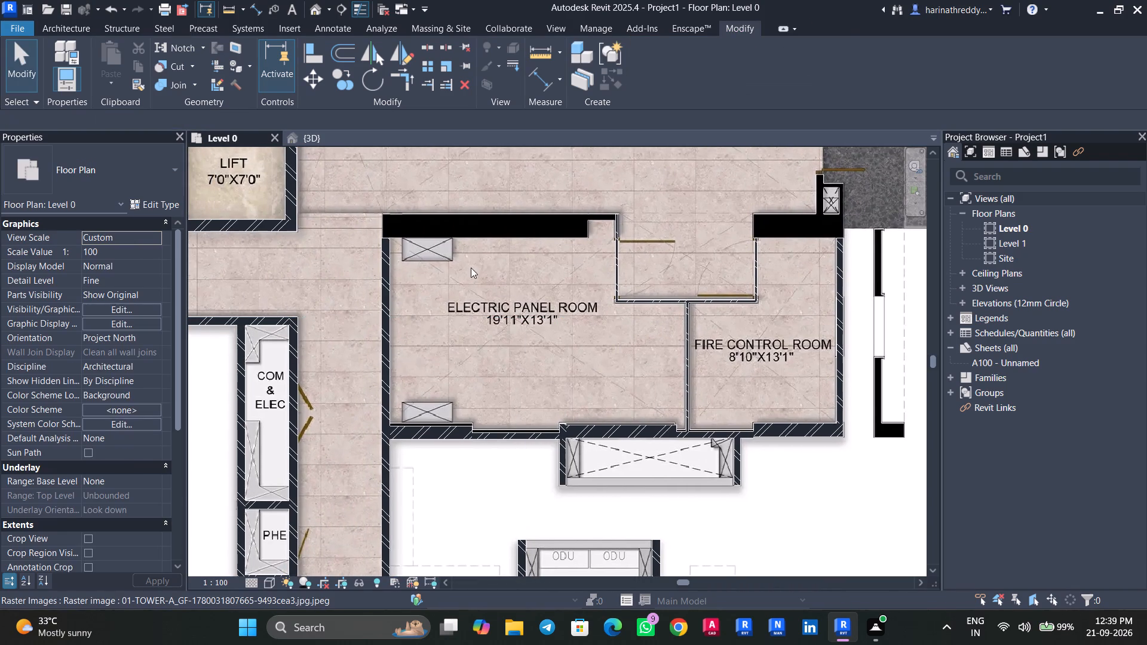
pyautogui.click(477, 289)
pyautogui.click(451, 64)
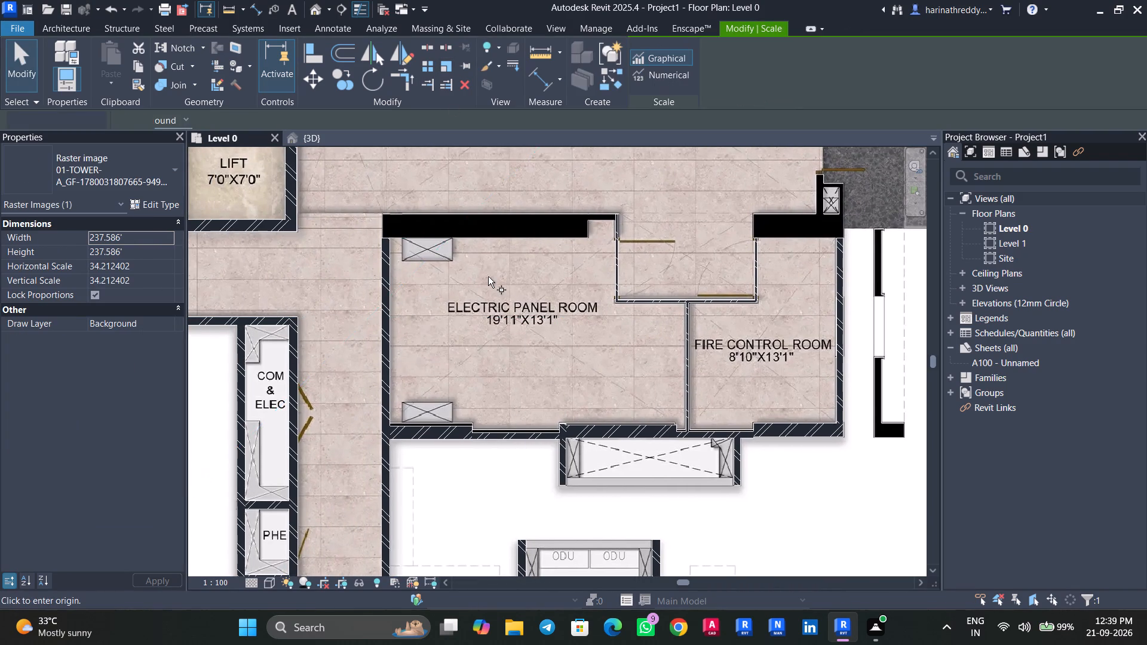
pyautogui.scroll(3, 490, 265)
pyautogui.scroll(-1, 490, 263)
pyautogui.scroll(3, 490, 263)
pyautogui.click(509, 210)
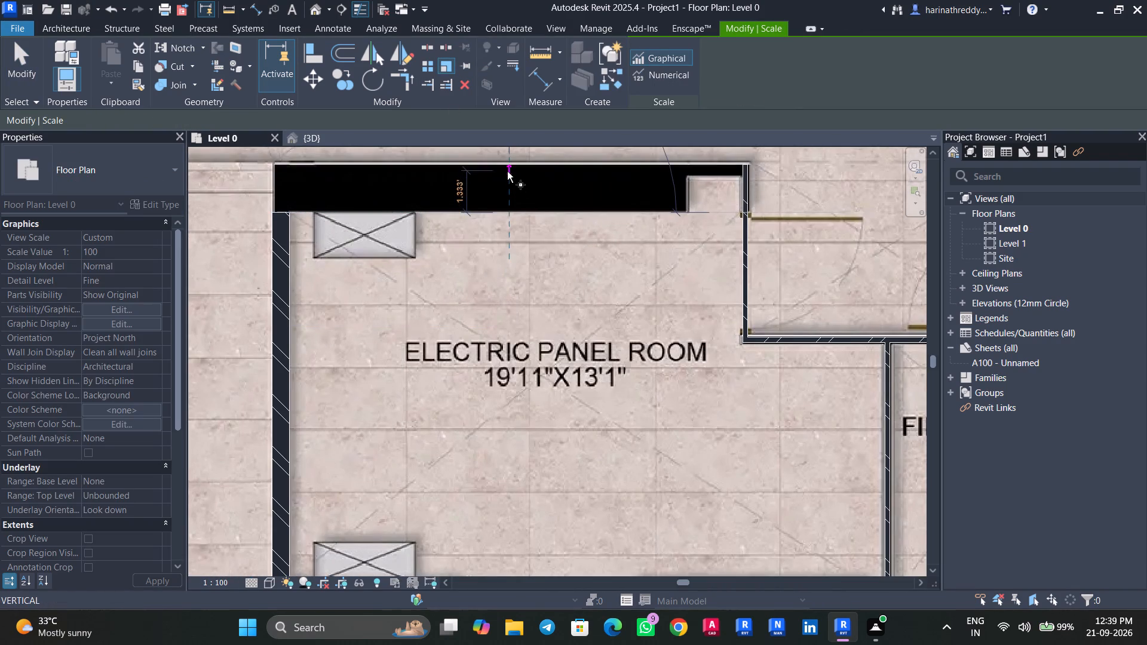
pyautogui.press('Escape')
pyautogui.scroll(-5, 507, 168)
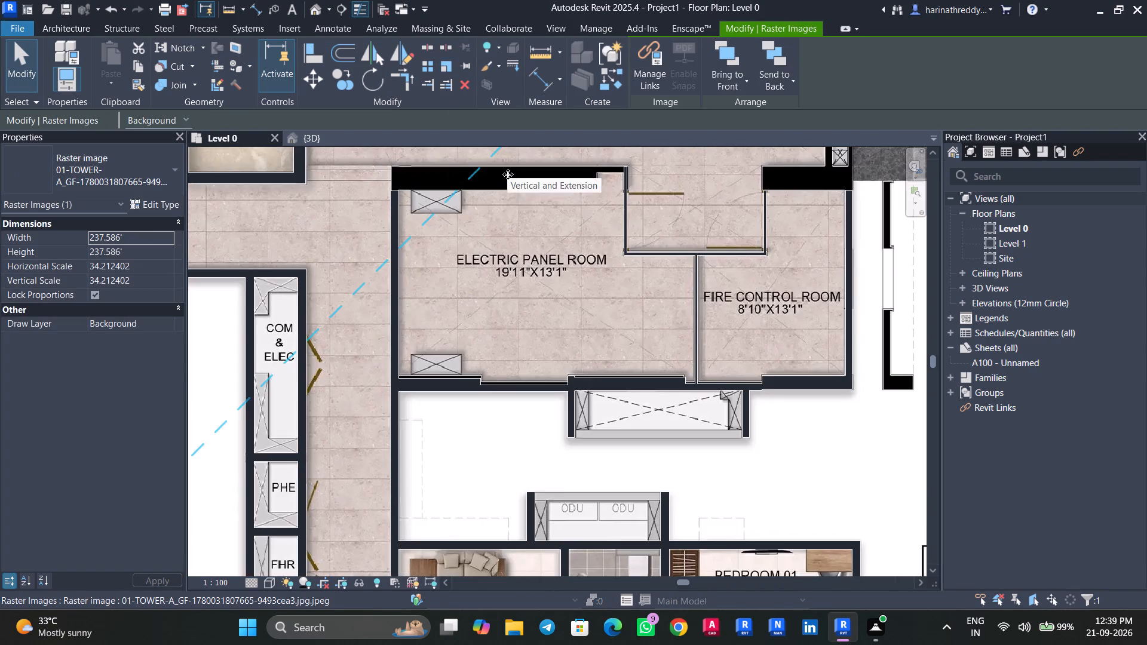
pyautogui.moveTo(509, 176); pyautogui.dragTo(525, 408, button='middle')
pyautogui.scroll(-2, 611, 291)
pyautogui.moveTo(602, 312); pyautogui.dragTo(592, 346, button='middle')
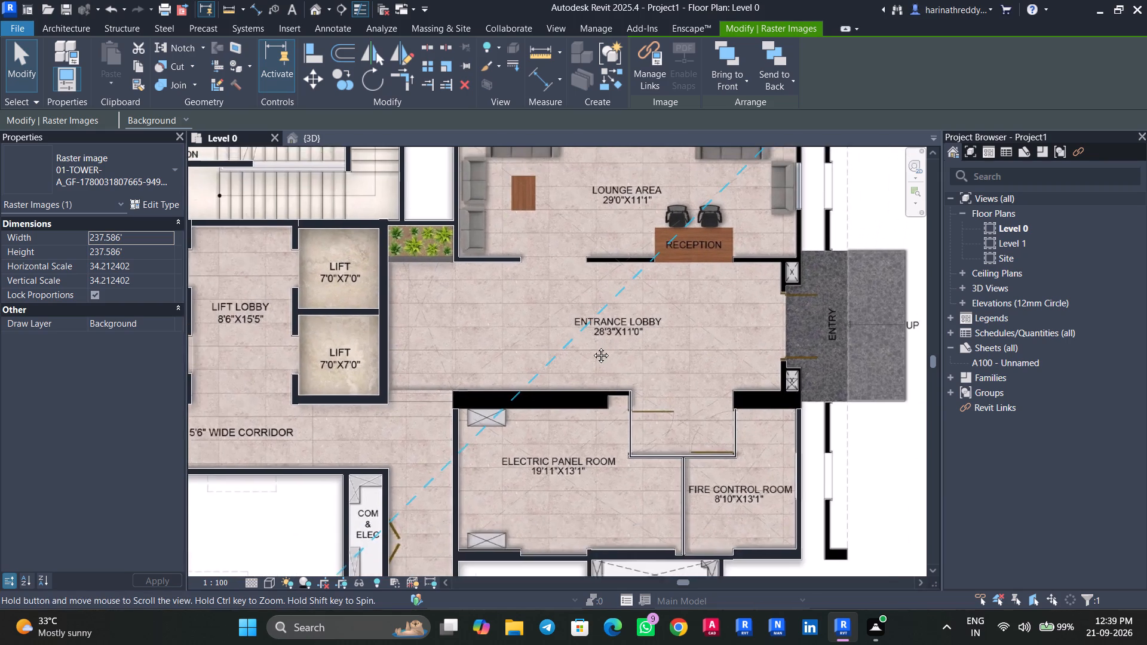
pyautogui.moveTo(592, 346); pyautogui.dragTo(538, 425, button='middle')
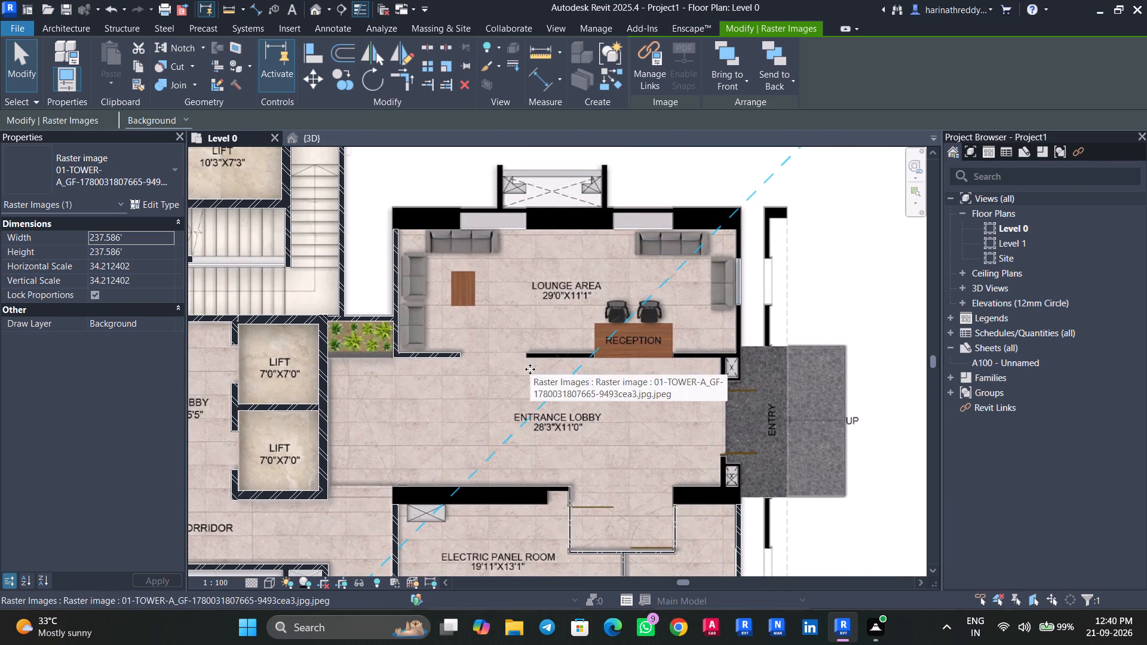
# Draw a horizontal W6 wall about 5.75' long below the Lounge Area, ending at the reception desk's left edge.
pyautogui.scroll(4, 530, 369)
pyautogui.write('WA')
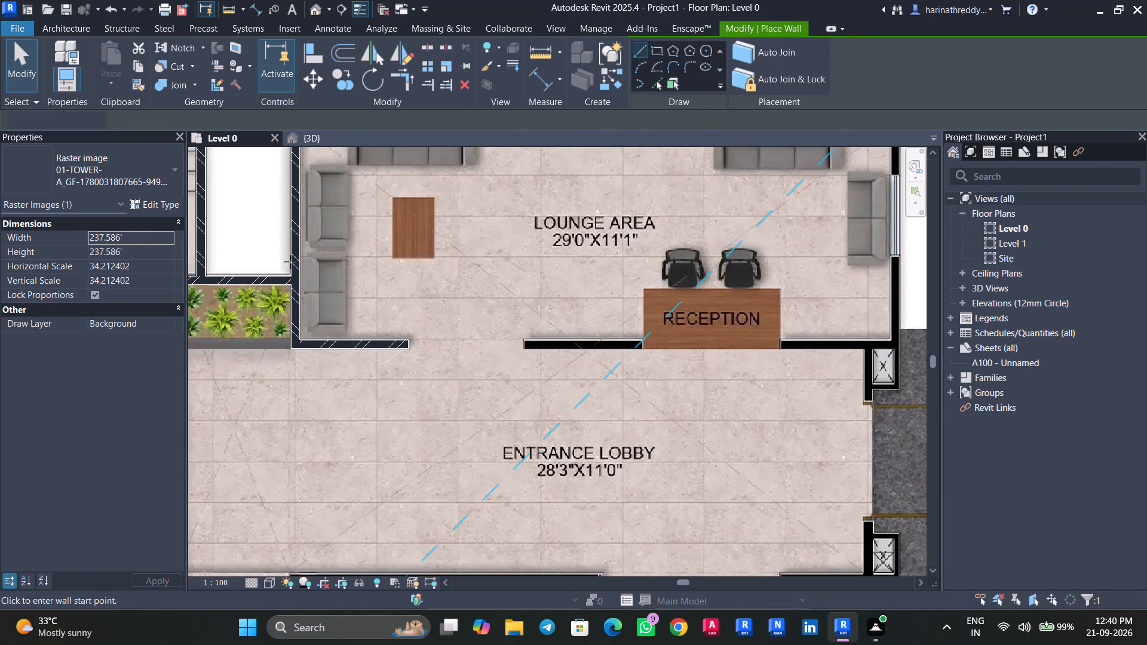
pyautogui.click(162, 171)
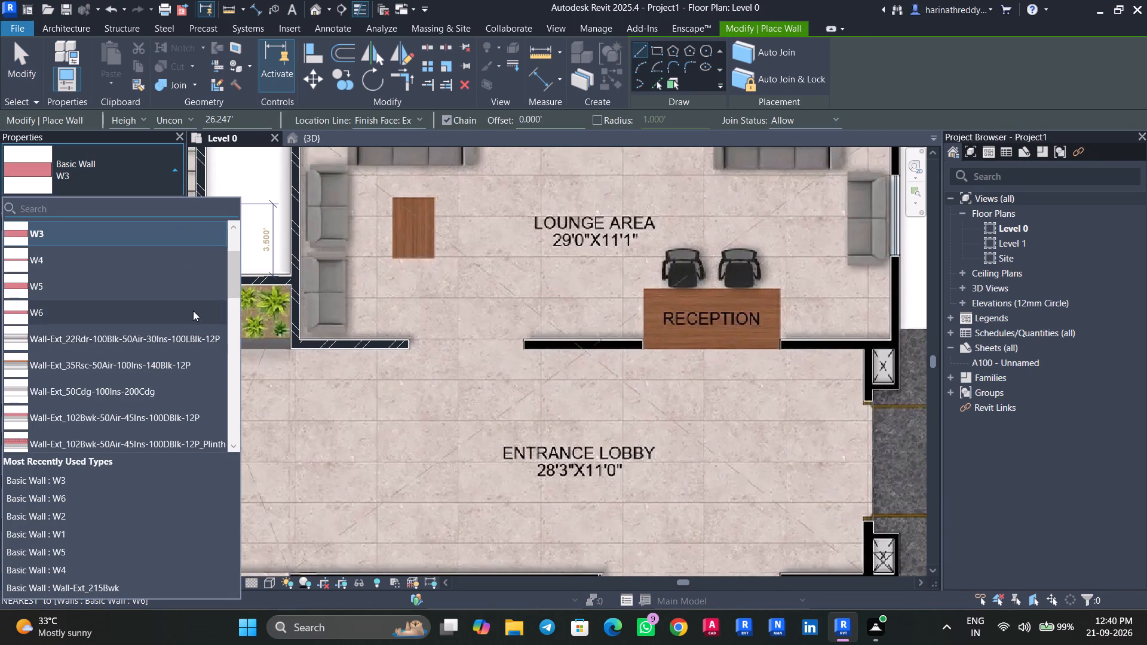
pyautogui.click(193, 311)
pyautogui.scroll(5, 537, 349)
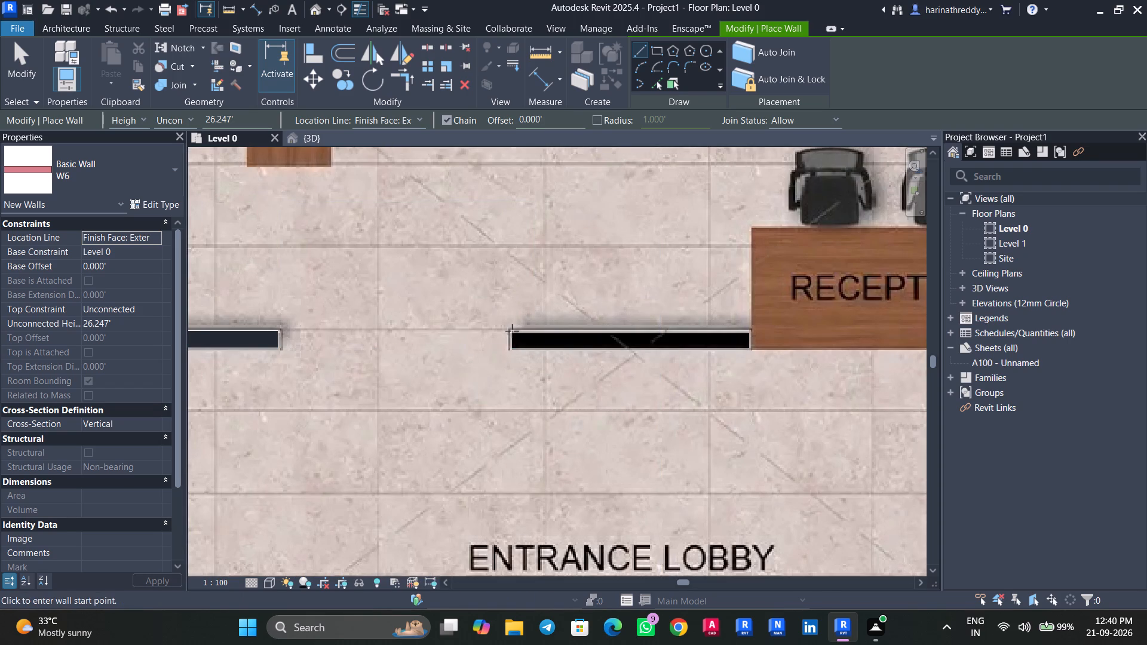
pyautogui.click(512, 333)
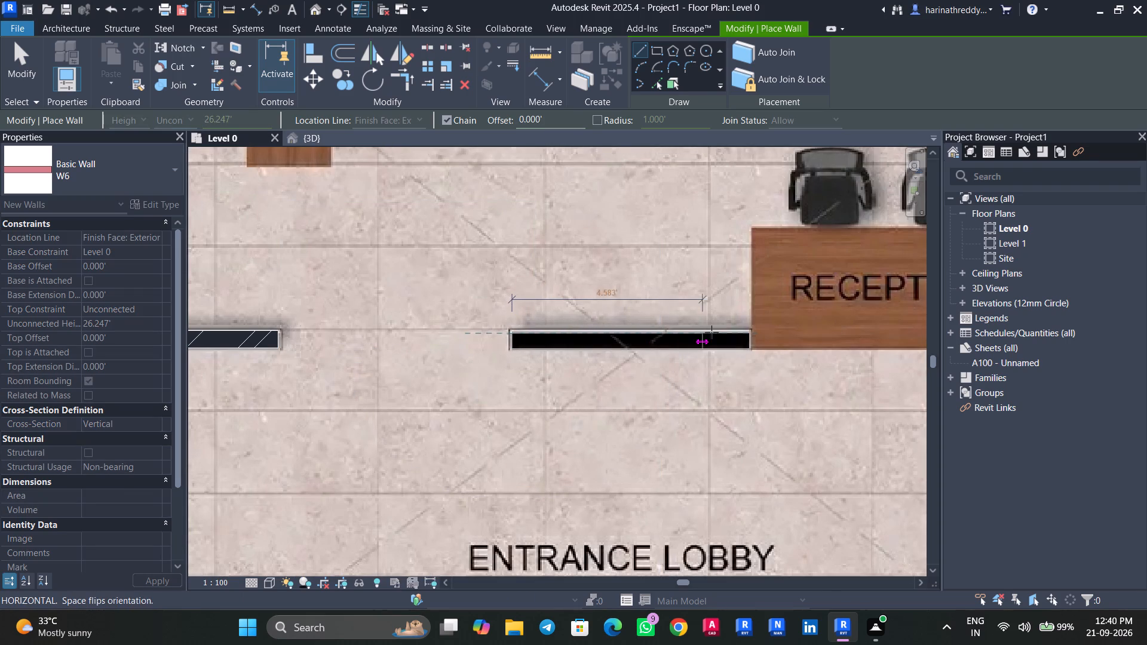
pyautogui.click(750, 331)
pyautogui.press('Escape')
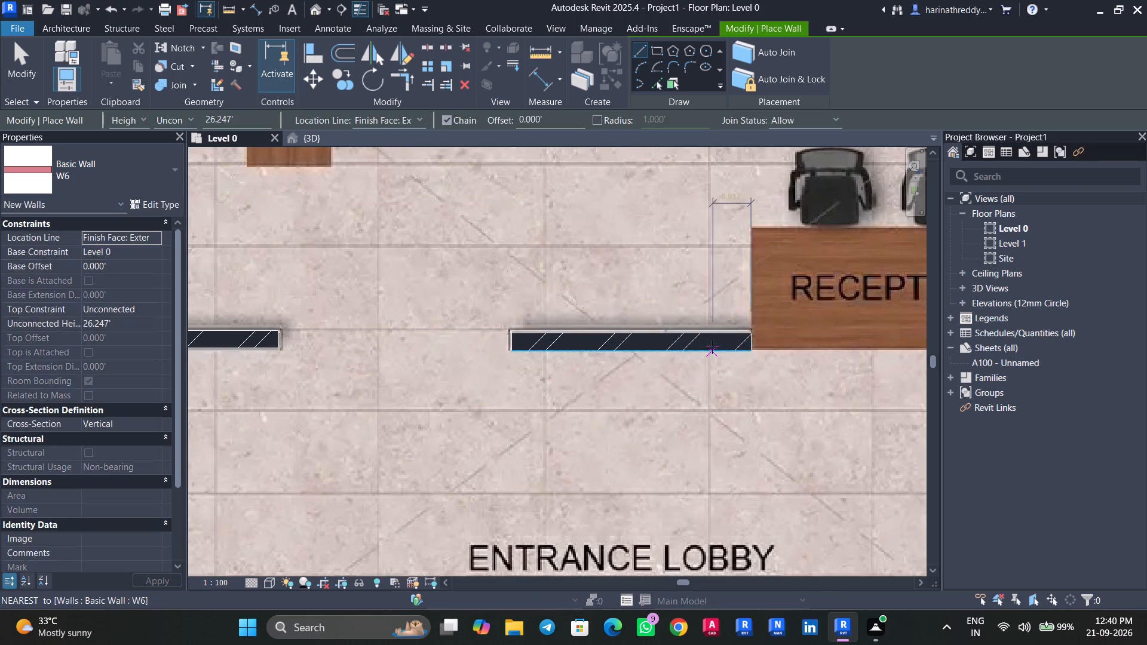
pyautogui.press('Escape')
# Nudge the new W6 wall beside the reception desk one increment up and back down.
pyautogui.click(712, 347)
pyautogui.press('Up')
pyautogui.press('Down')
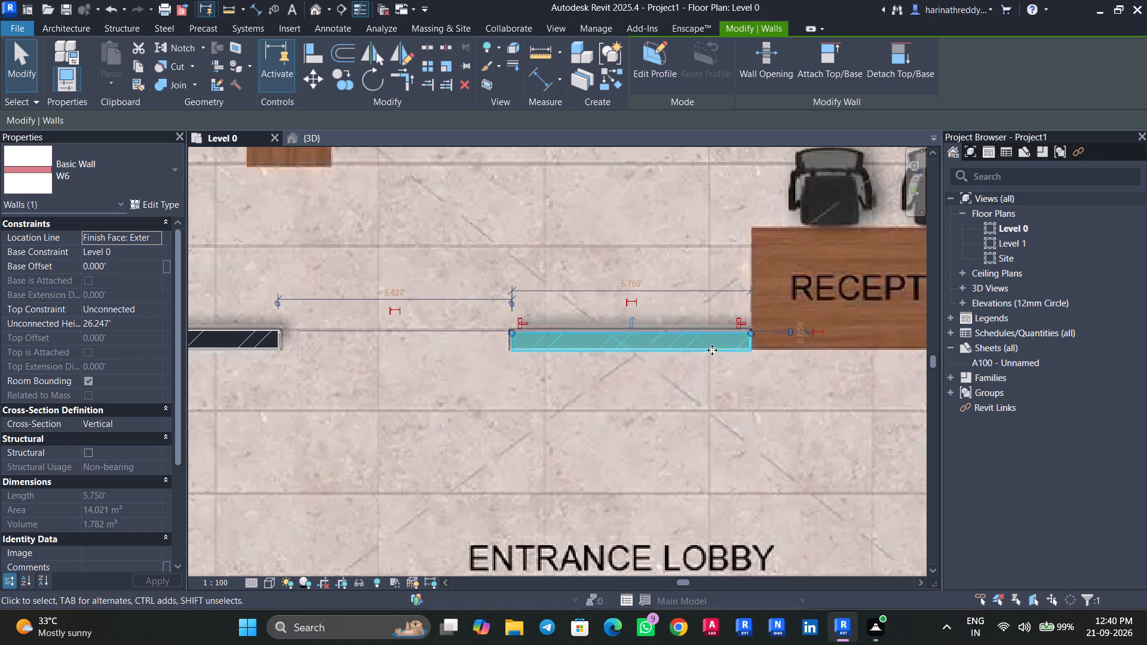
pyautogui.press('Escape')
# Draw a horizontal W6 wall about 5.67' long from the reception desk's right edge to the Lounge Area's right wall outer face.
pyautogui.scroll(-5, 712, 351)
pyautogui.moveTo(709, 350); pyautogui.dragTo(335, 352, button='middle')
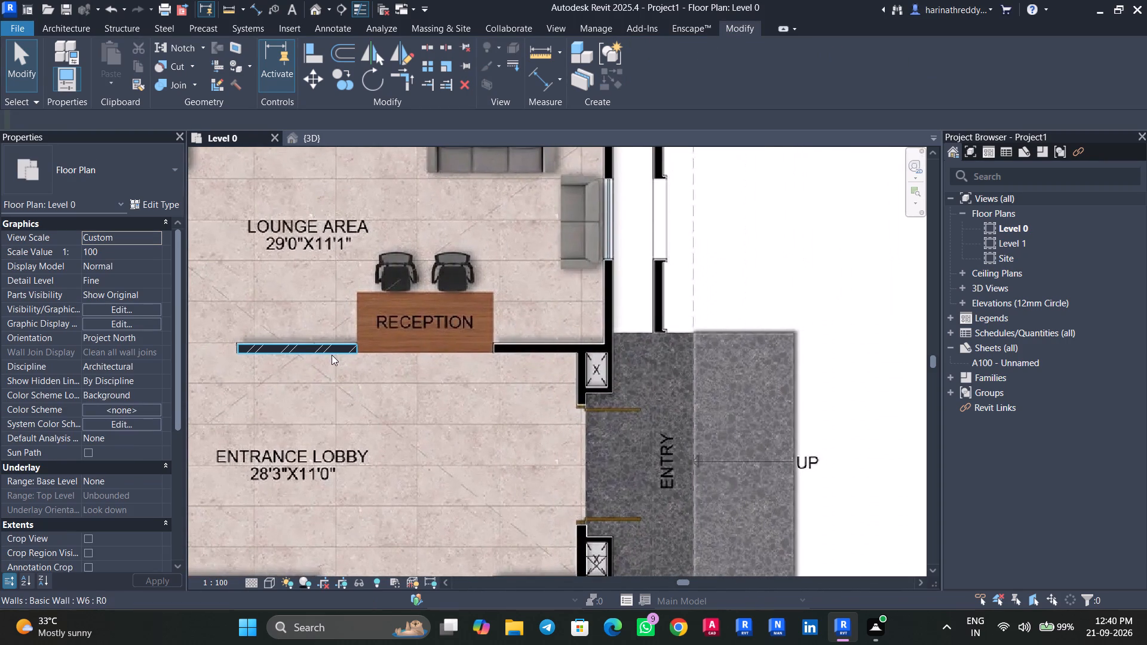
pyautogui.write('WA')
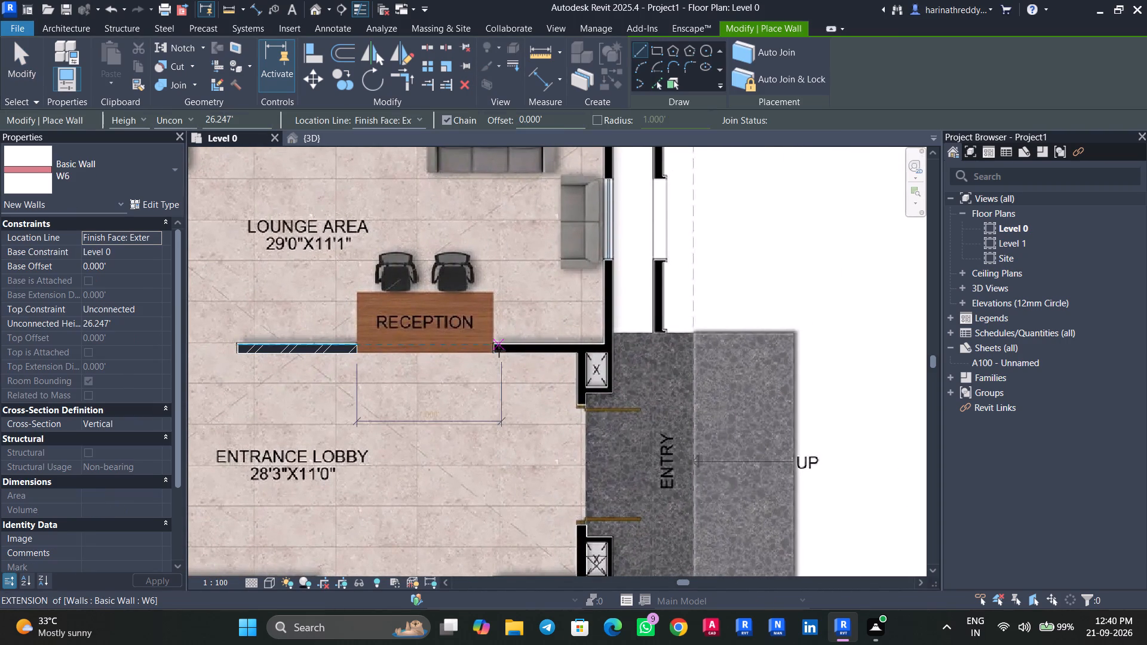
pyautogui.scroll(8, 499, 351)
pyautogui.click(486, 331)
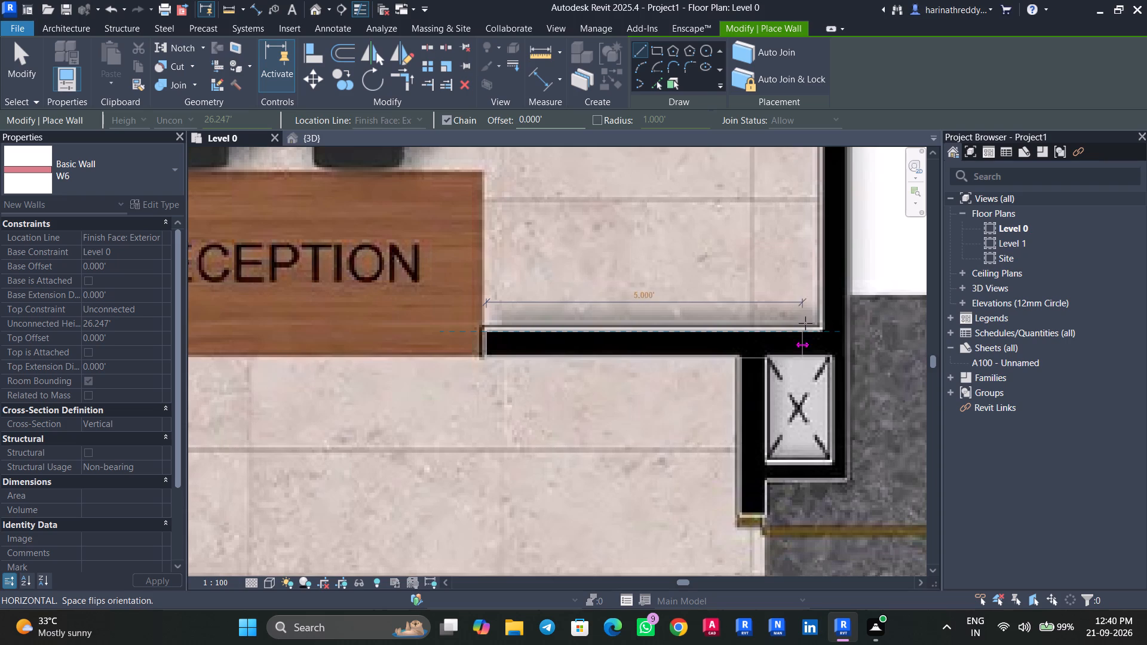
pyautogui.click(847, 325)
pyautogui.press('`')
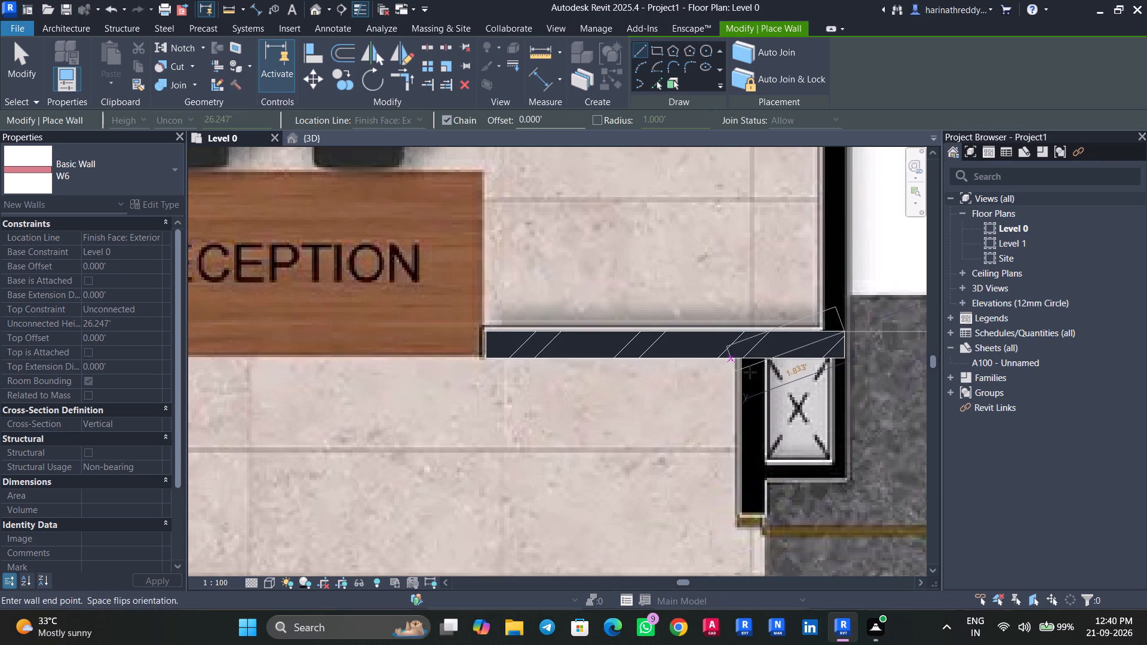
pyautogui.press('Escape')
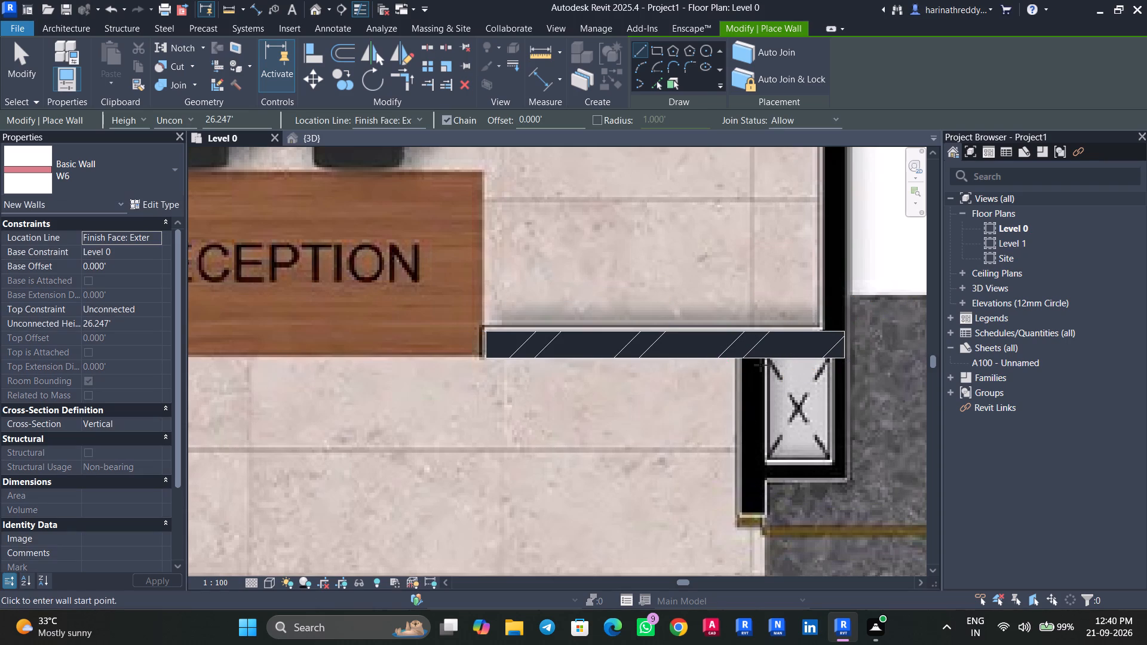
# Draw a vertical W6 wall about 2.42' long down the left side of the small shaft beside the entry.
pyautogui.write('WA')
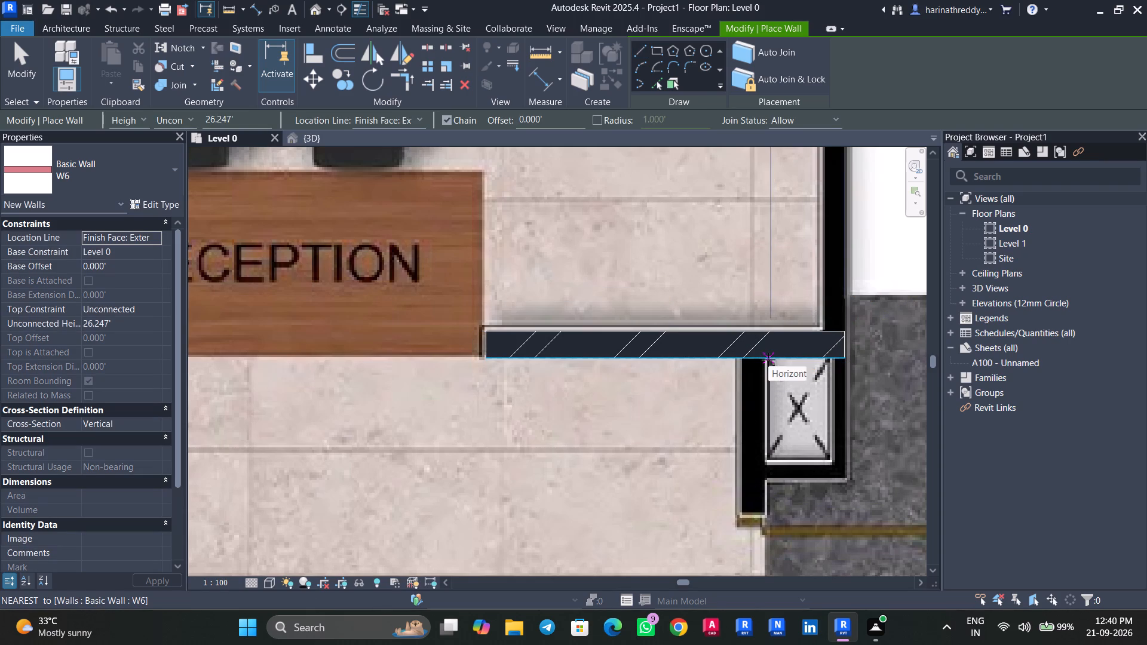
pyautogui.click(766, 360)
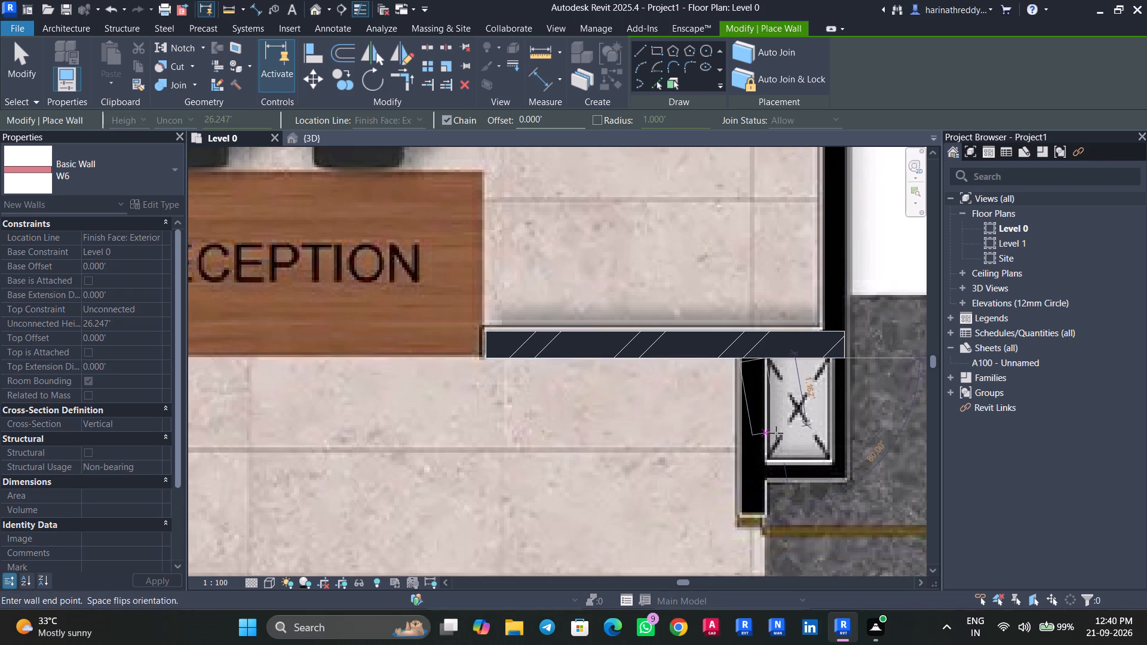
pyautogui.click(768, 514)
pyautogui.press('Escape')
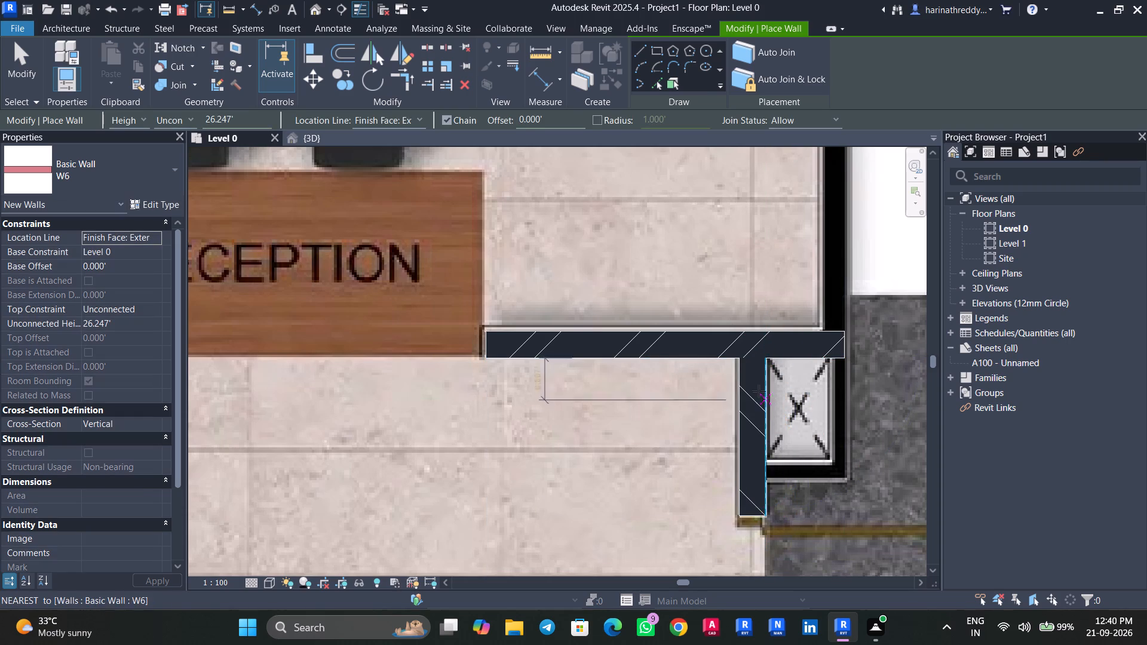
# Draw a vertical W6 wall about 10.7' long along the Lounge Area's right side, up to the thick black wall's lower face.
pyautogui.scroll(-3, 746, 383)
pyautogui.moveTo(746, 383); pyautogui.dragTo(496, 446, button='middle')
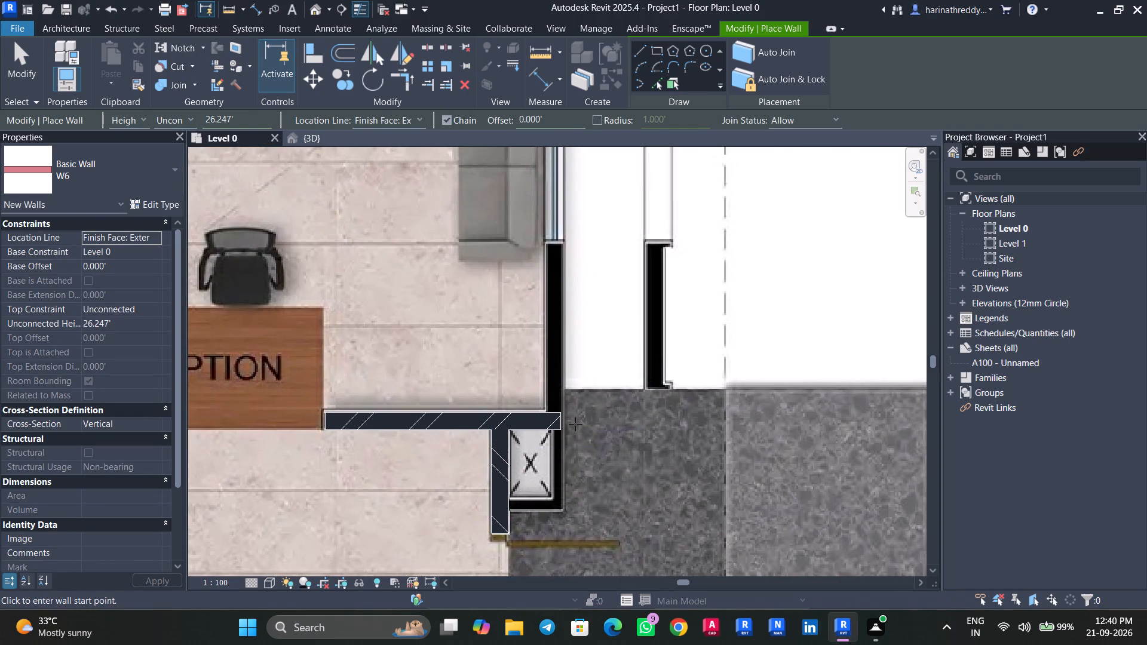
pyautogui.click(561, 410)
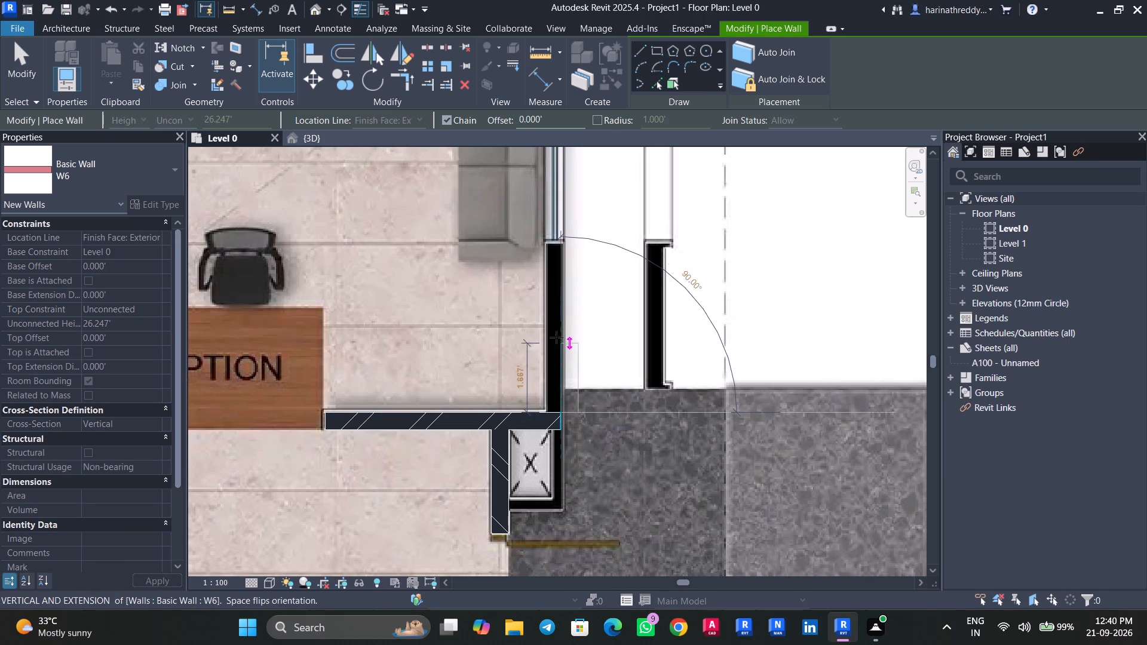
pyautogui.press('space')
pyautogui.scroll(-5, 571, 245)
pyautogui.moveTo(571, 245); pyautogui.dragTo(603, 422, button='middle')
pyautogui.scroll(1, 603, 420)
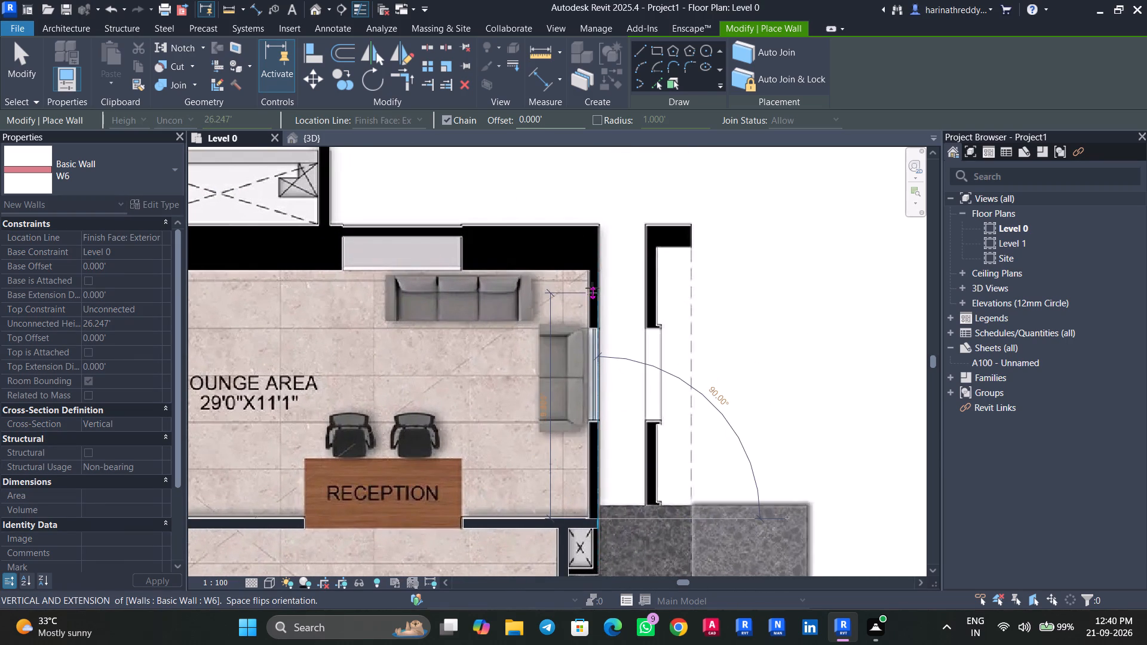
pyautogui.scroll(4, 592, 275)
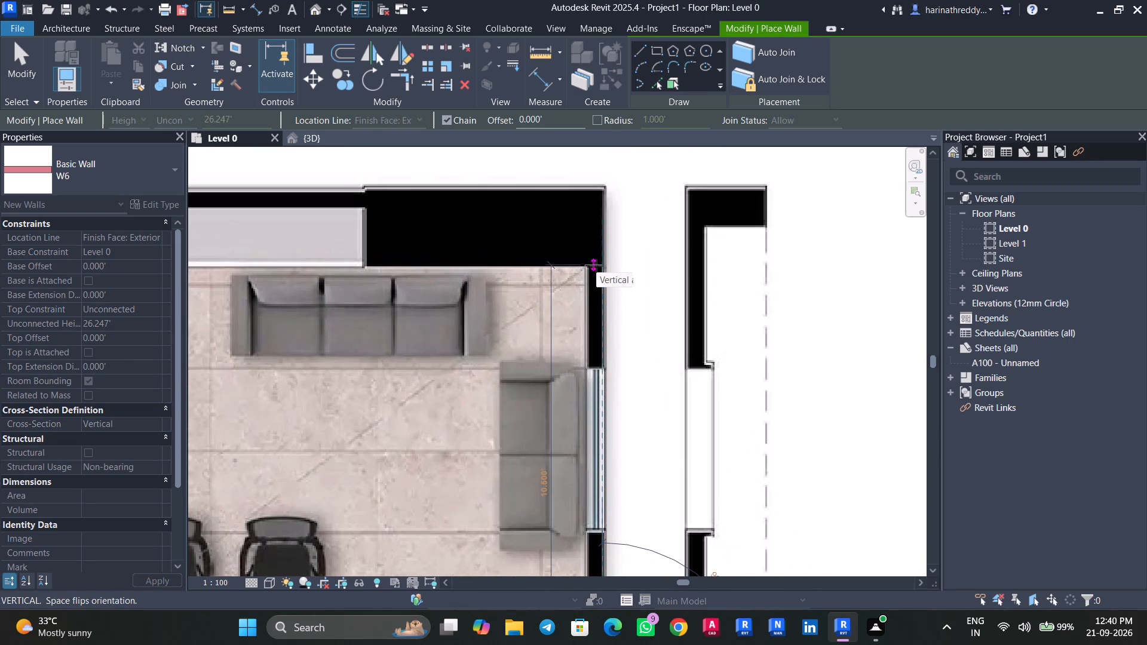
pyautogui.scroll(3, 596, 266)
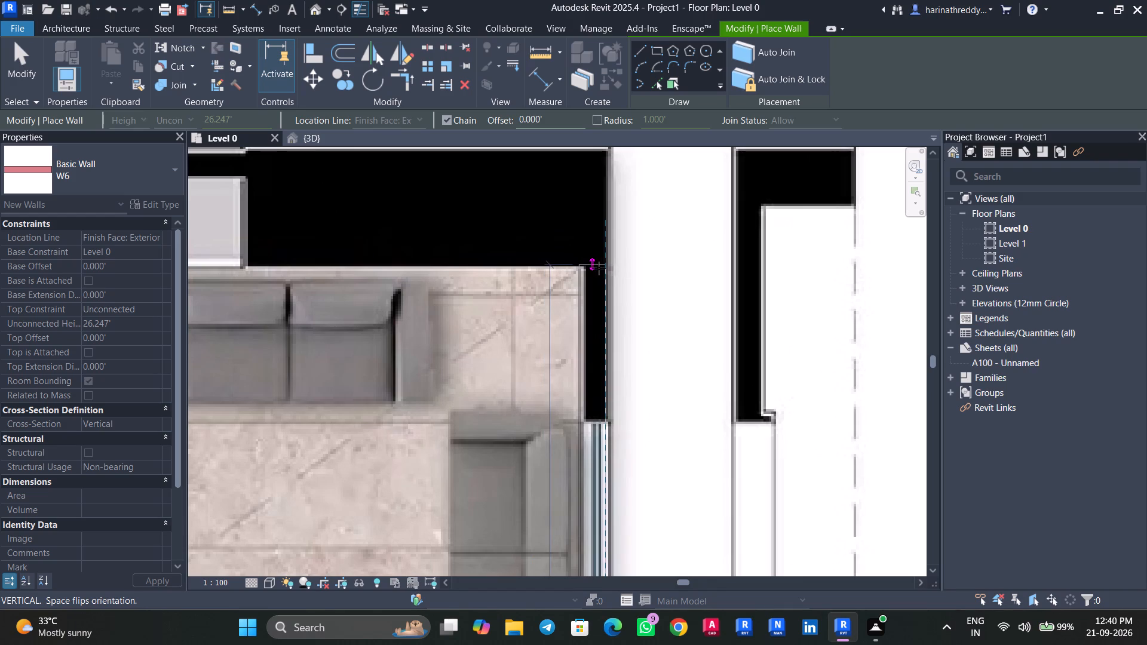
pyautogui.click(602, 265)
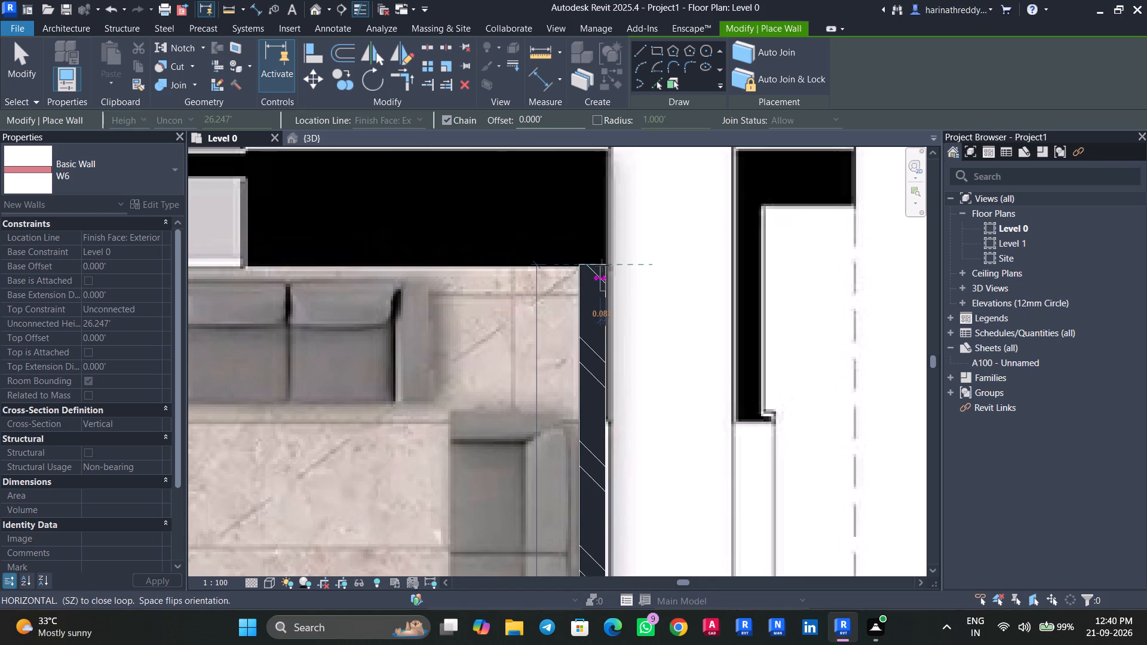
pyautogui.press('Escape')
pyautogui.press('Escape')
# Nudge the Lounge Area's new right-side W6 wall one increment right.
pyautogui.click(599, 295)
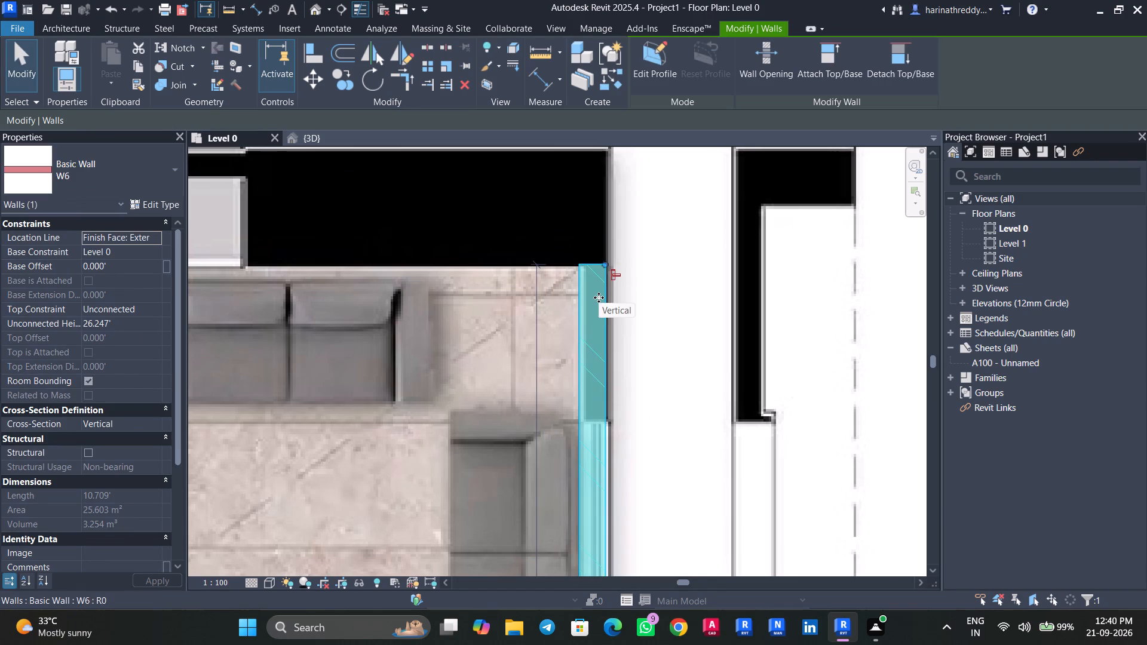
pyautogui.press('Right')
pyautogui.press('Escape')
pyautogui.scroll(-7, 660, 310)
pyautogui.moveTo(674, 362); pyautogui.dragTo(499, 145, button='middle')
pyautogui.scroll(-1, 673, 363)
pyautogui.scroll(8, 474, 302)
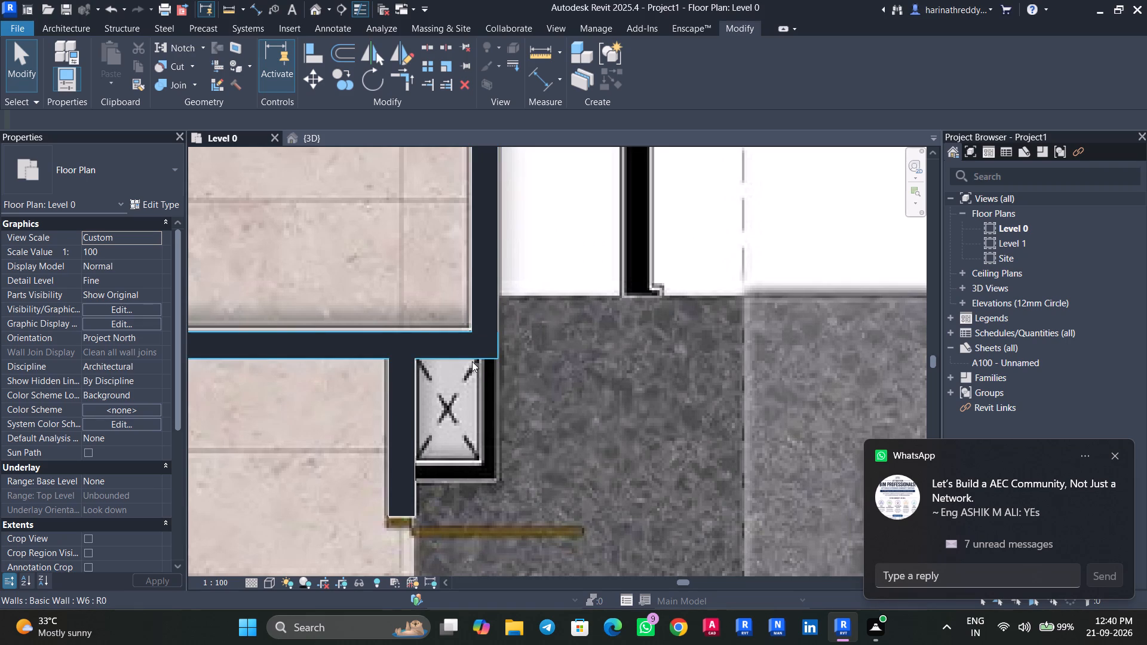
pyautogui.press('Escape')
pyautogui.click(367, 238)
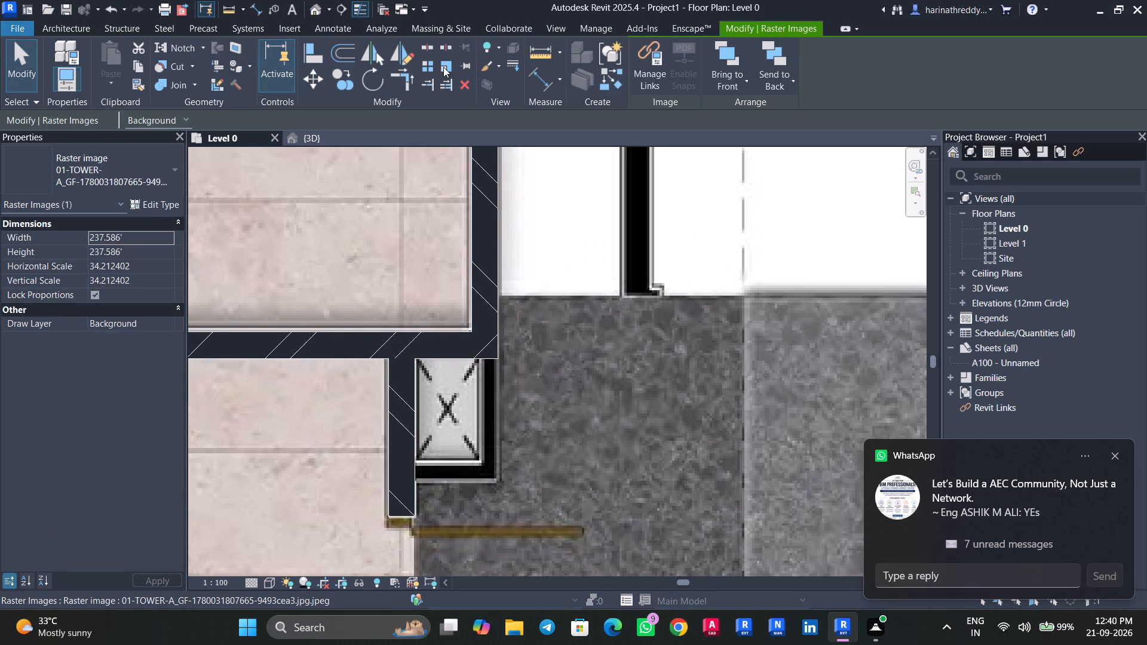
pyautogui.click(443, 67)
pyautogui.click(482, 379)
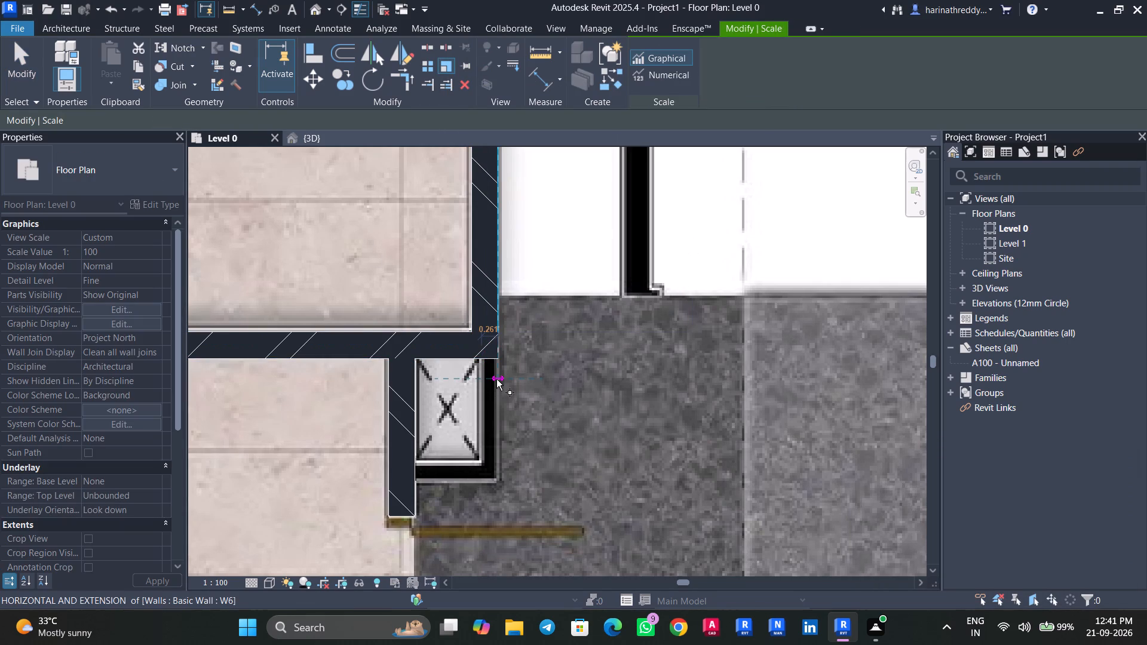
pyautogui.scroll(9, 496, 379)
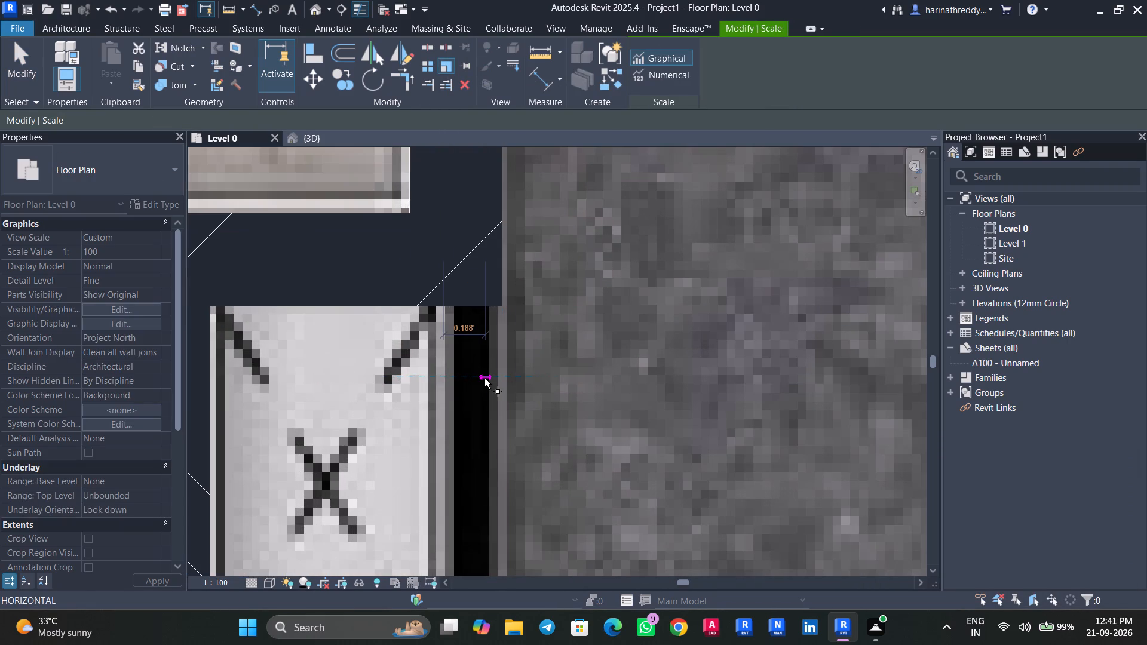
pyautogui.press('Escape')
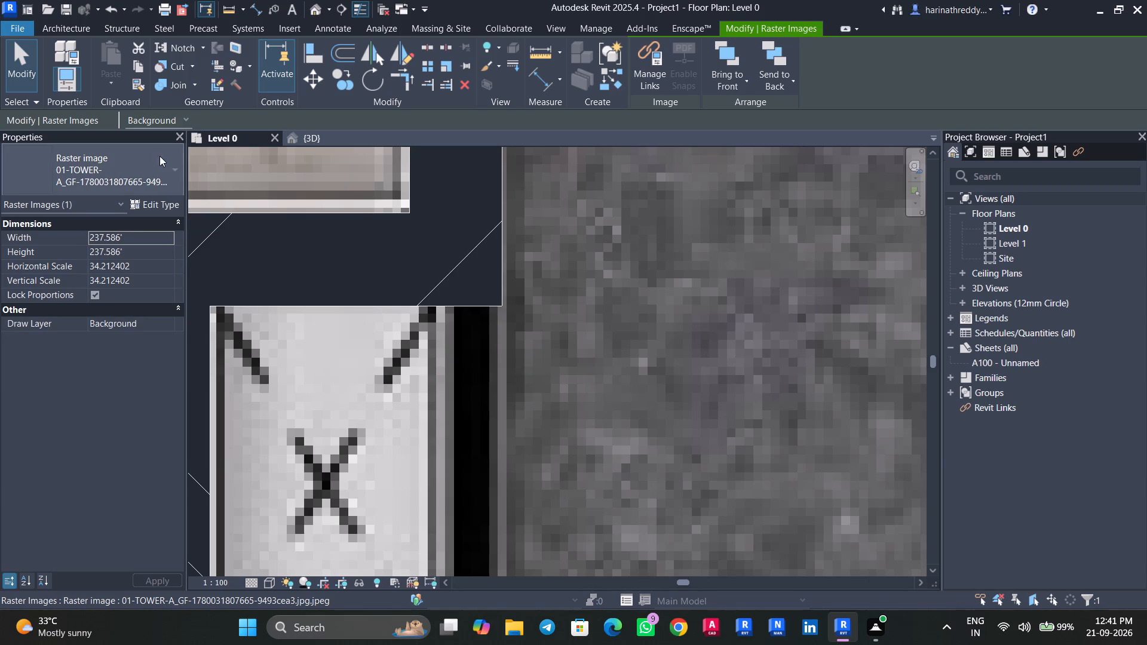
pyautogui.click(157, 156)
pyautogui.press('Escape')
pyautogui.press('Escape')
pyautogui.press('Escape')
# Draw a vertical W2 wall about 2.1' long down the right side of the small shaft below the Lounge Area's corner.
pyautogui.write('WA')
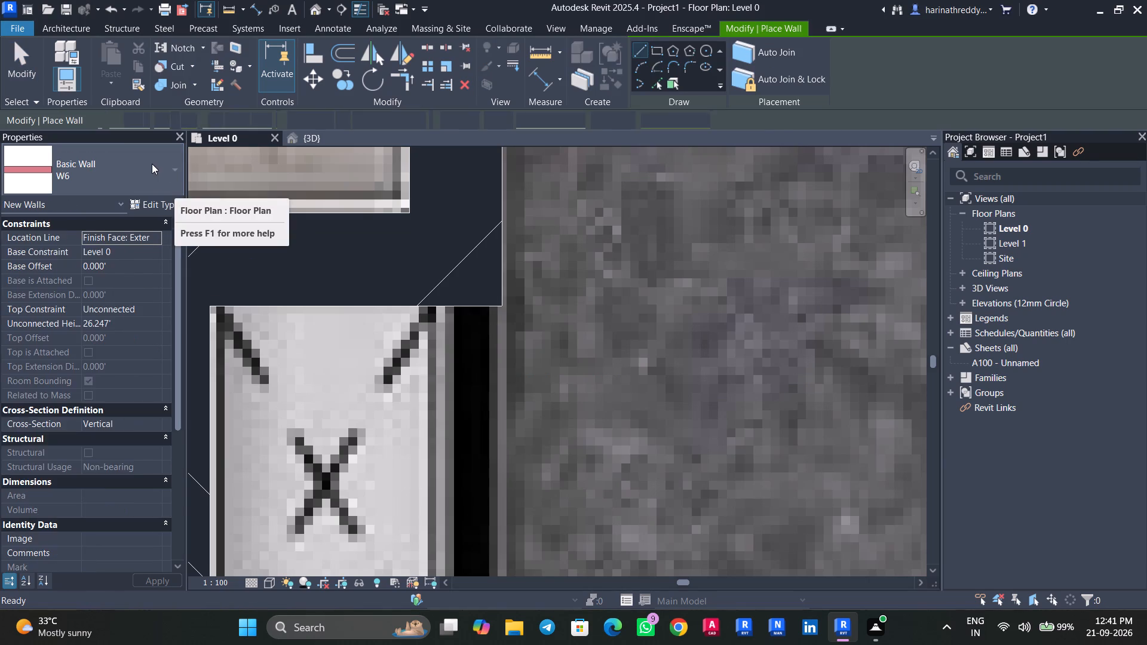
pyautogui.click(152, 164)
pyautogui.scroll(6, 122, 274)
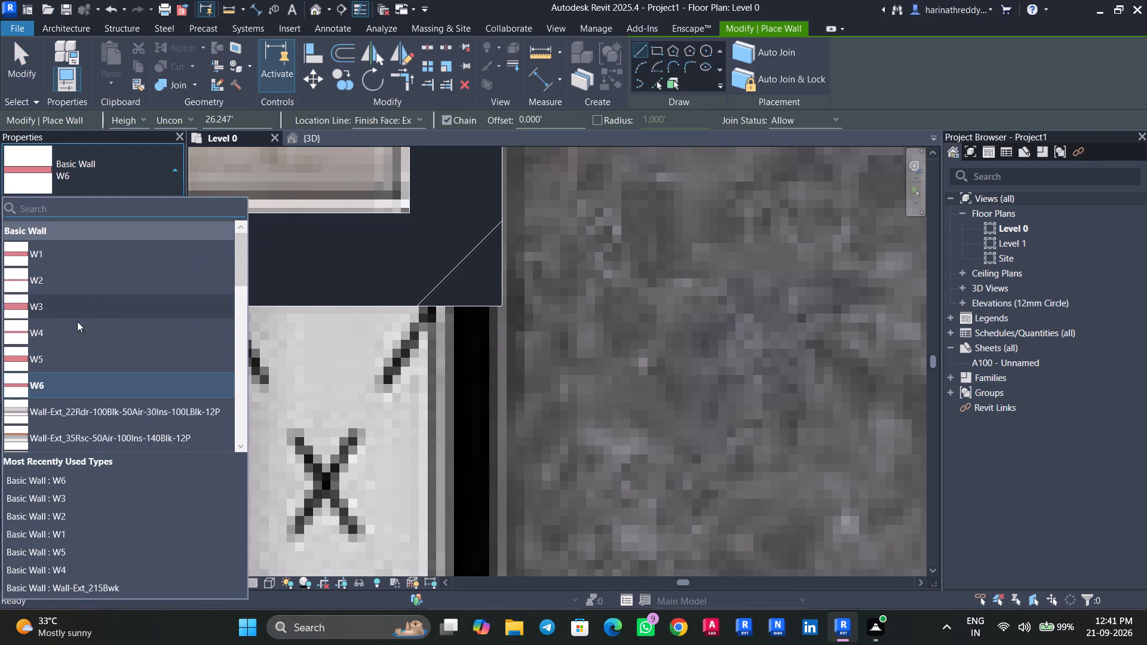
pyautogui.click(82, 274)
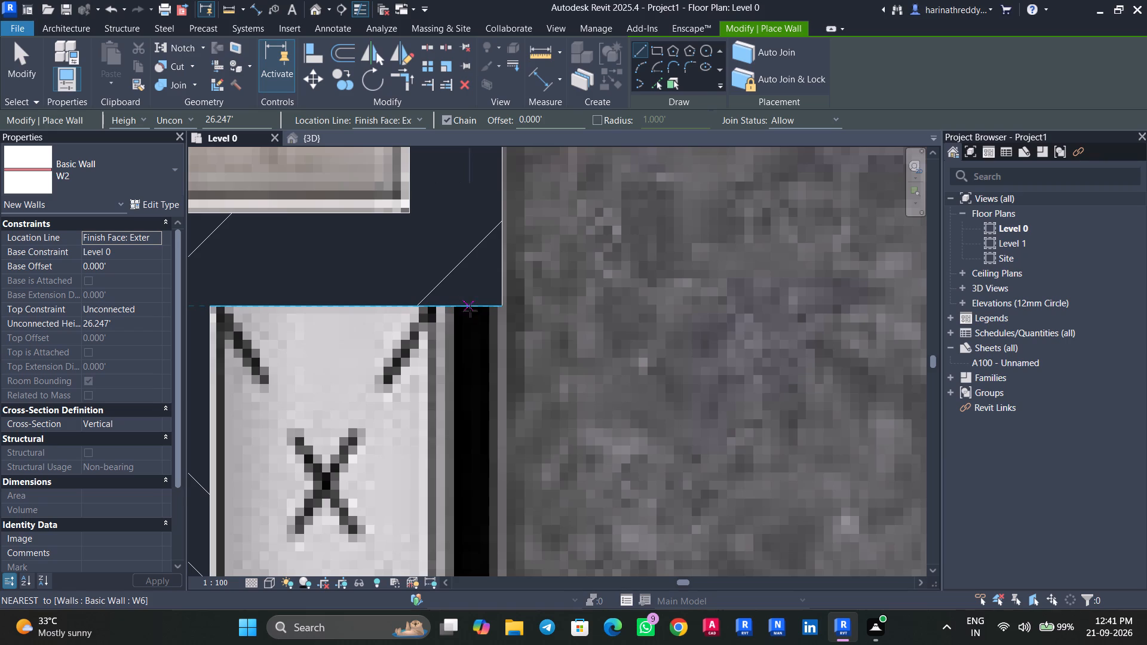
pyautogui.click(492, 309)
pyautogui.scroll(-5, 495, 404)
pyautogui.moveTo(495, 404); pyautogui.dragTo(494, 404, button='middle')
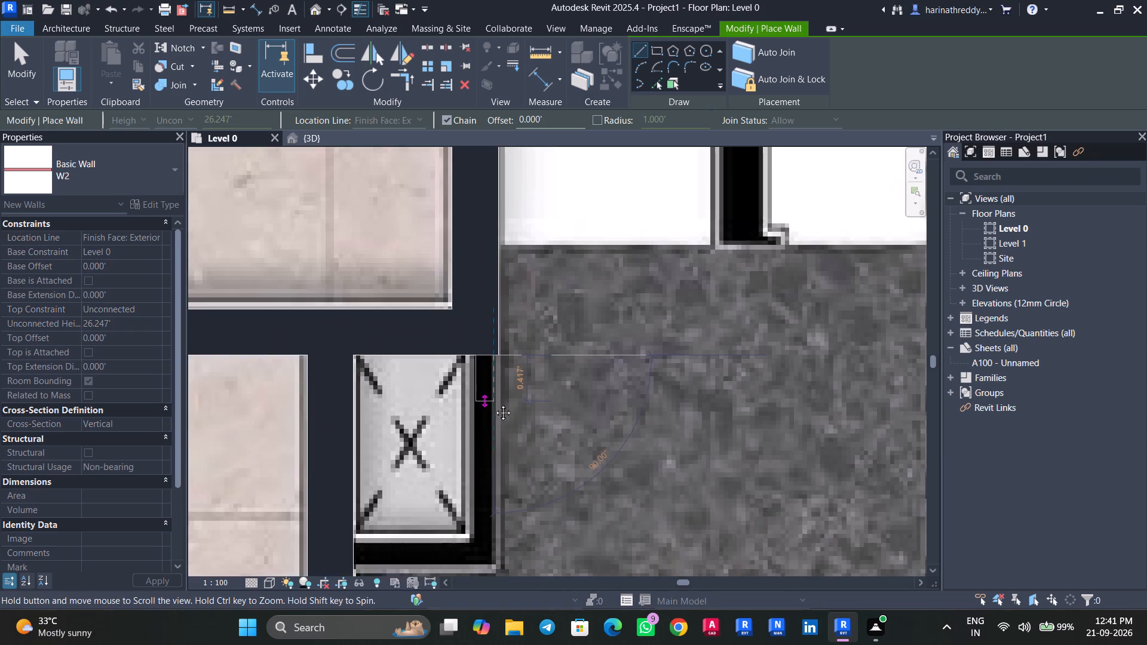
pyautogui.moveTo(494, 404); pyautogui.dragTo(482, 308, button='middle')
pyautogui.scroll(-1, 482, 308)
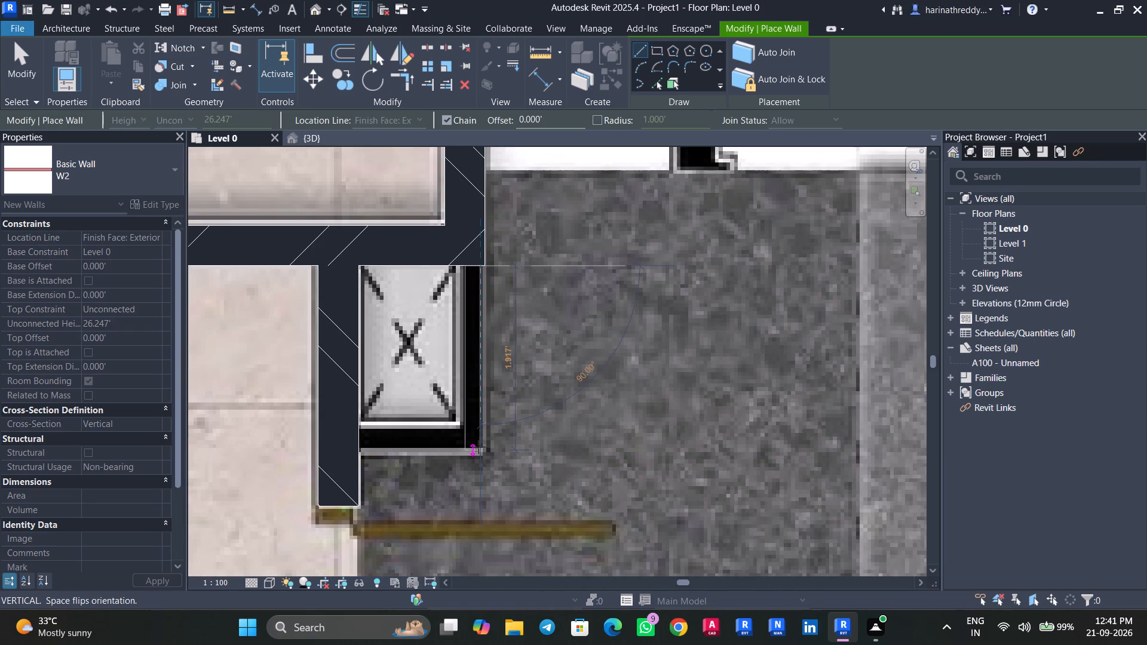
pyautogui.scroll(7, 479, 447)
pyautogui.click(473, 451)
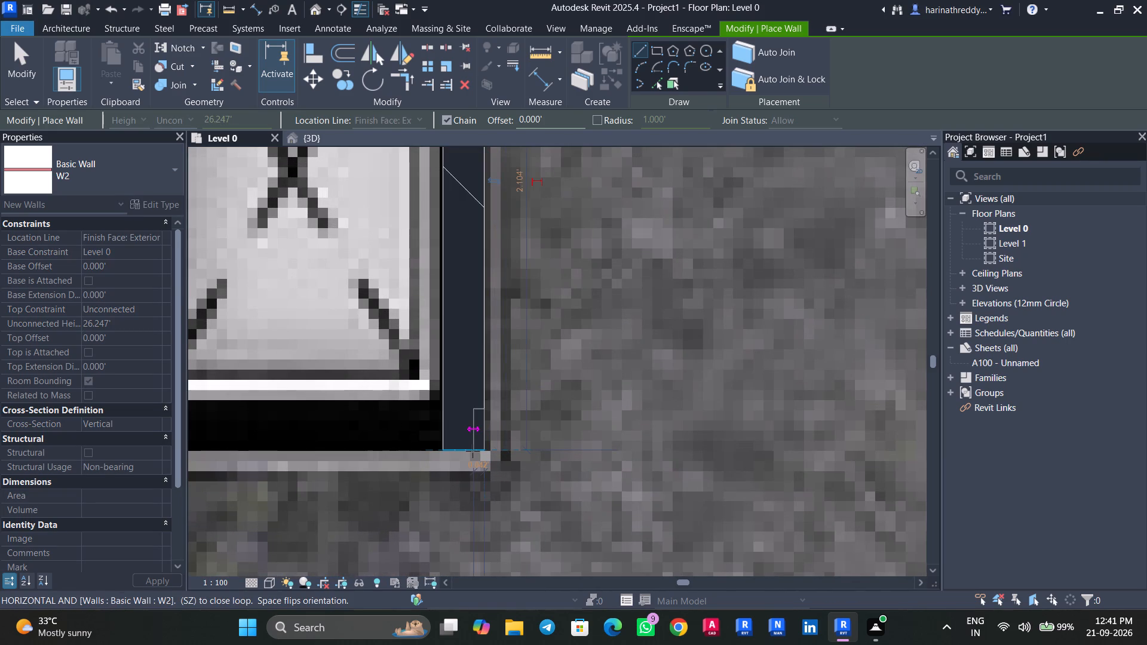
pyautogui.press('Escape')
# Draw a horizontal W2 wall about 1.4' long along the bottom of the small shaft beside the entry.
pyautogui.moveTo(441, 449); pyautogui.dragTo(428, 446)
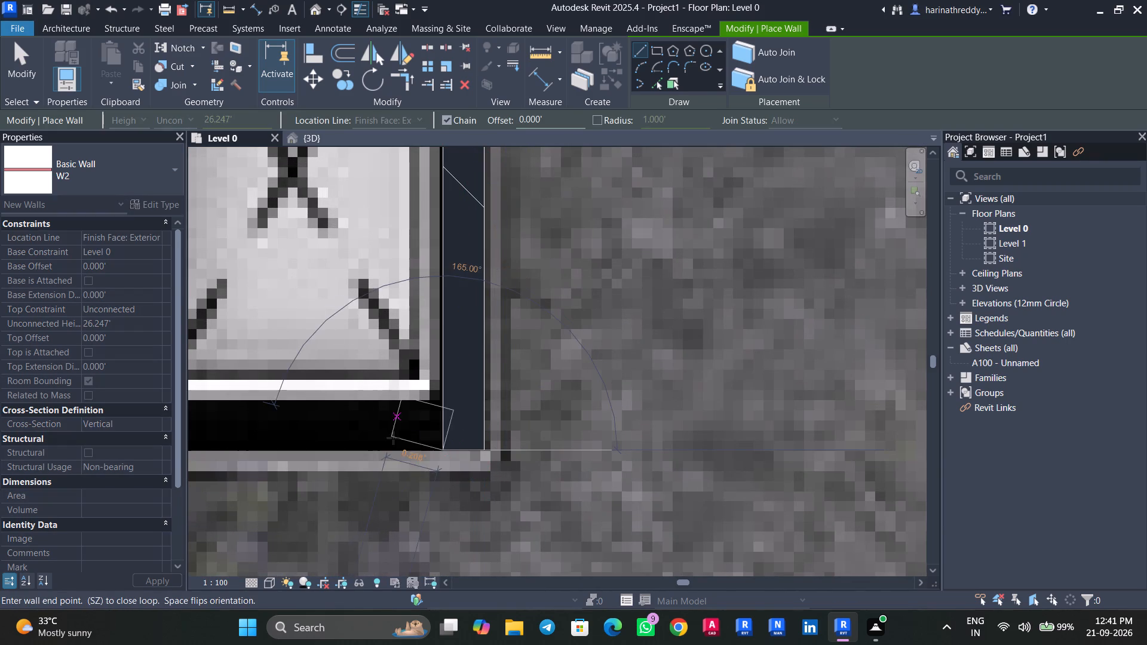
pyautogui.moveTo(340, 441); pyautogui.dragTo(614, 431, button='middle')
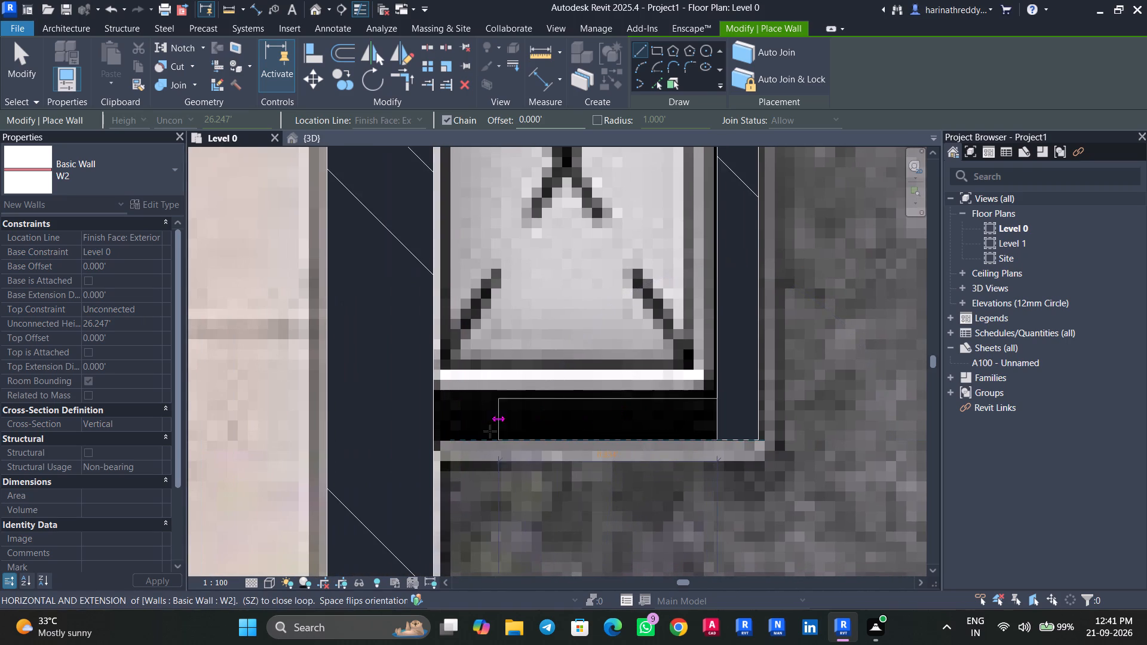
pyautogui.click(438, 434)
pyautogui.press('Escape')
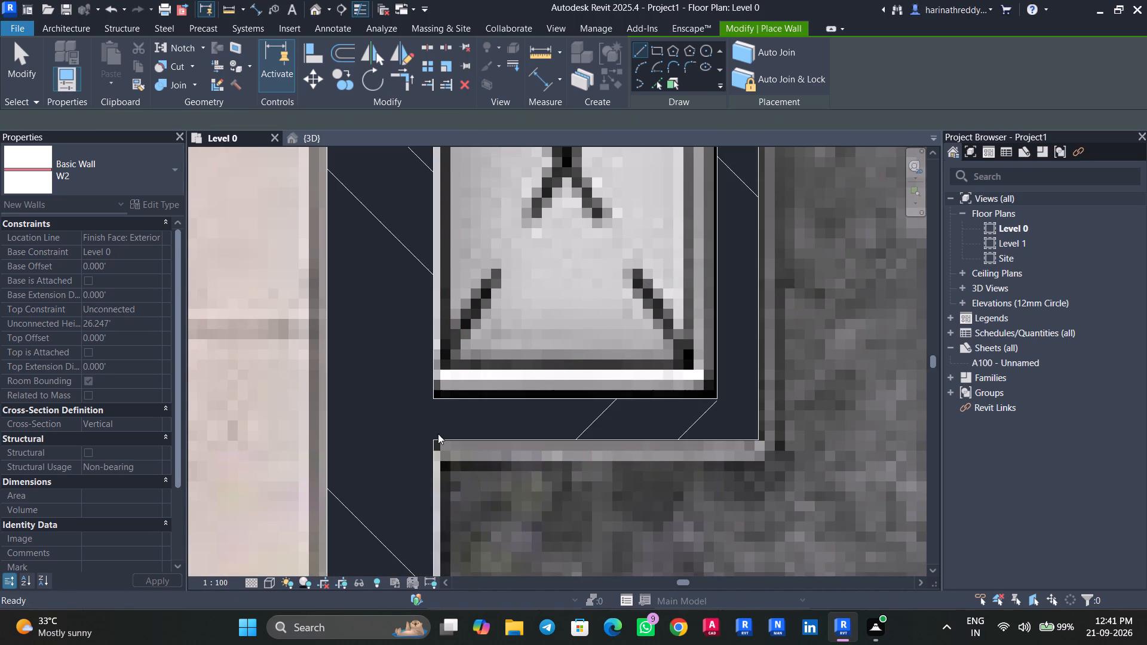
pyautogui.press('Escape')
# Nudge the small shaft's new bottom W2 wall a net one increment up to match the plan image.
pyautogui.click(474, 415)
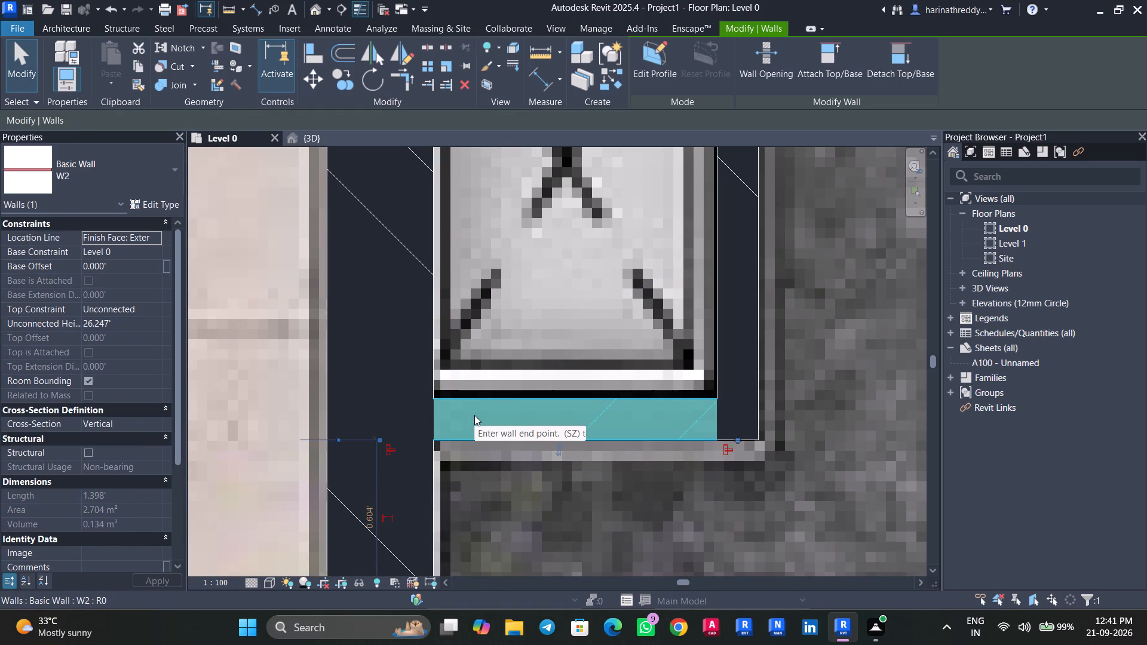
pyautogui.press('Up')
pyautogui.press('Up')
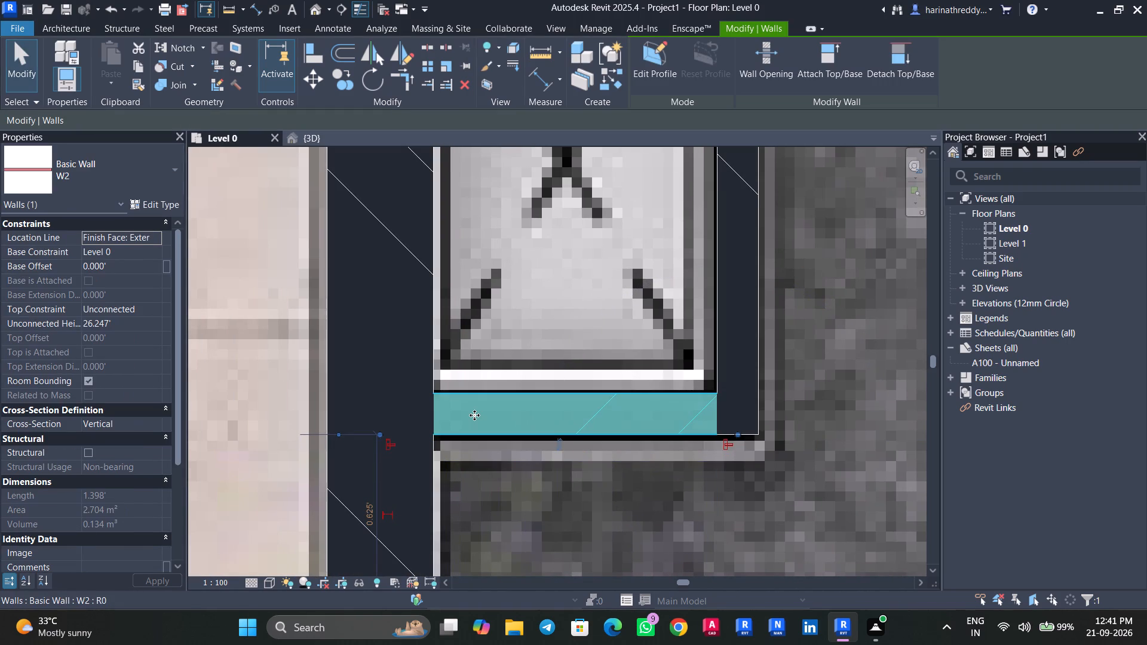
pyautogui.press('Down')
pyautogui.press('Escape')
# Examine the plan around the entry and Fire Control Room for the remaining black walls to trace.
pyautogui.scroll(-6, 608, 383)
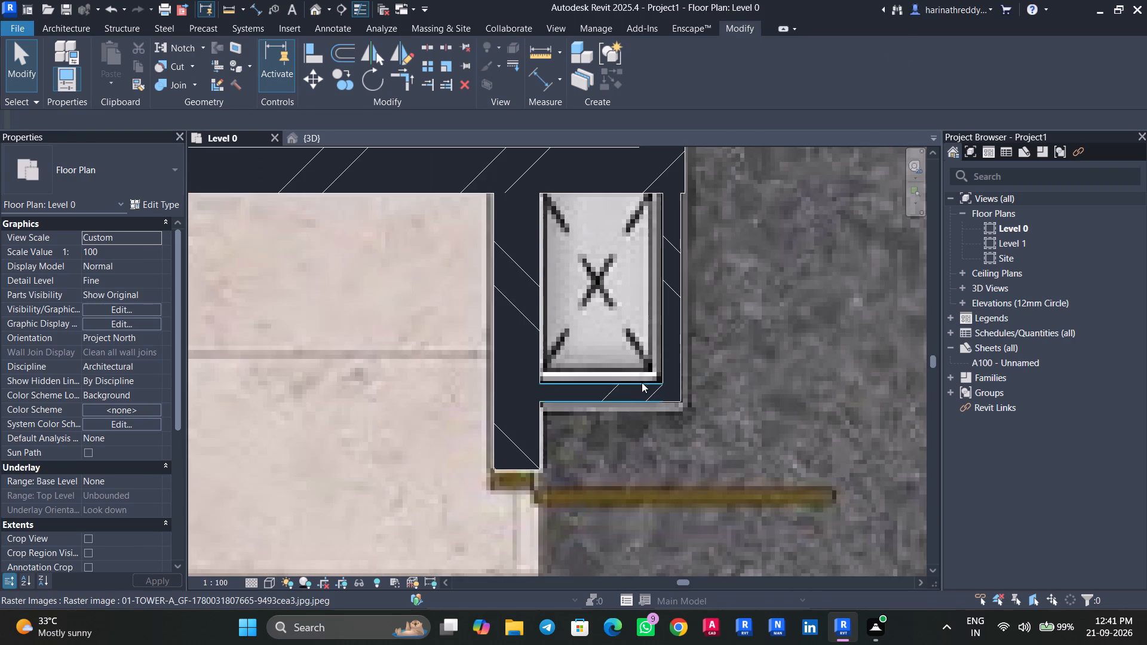
pyautogui.scroll(-4, 641, 391)
pyautogui.middleClick(642, 394)
pyautogui.scroll(-6, 689, 380)
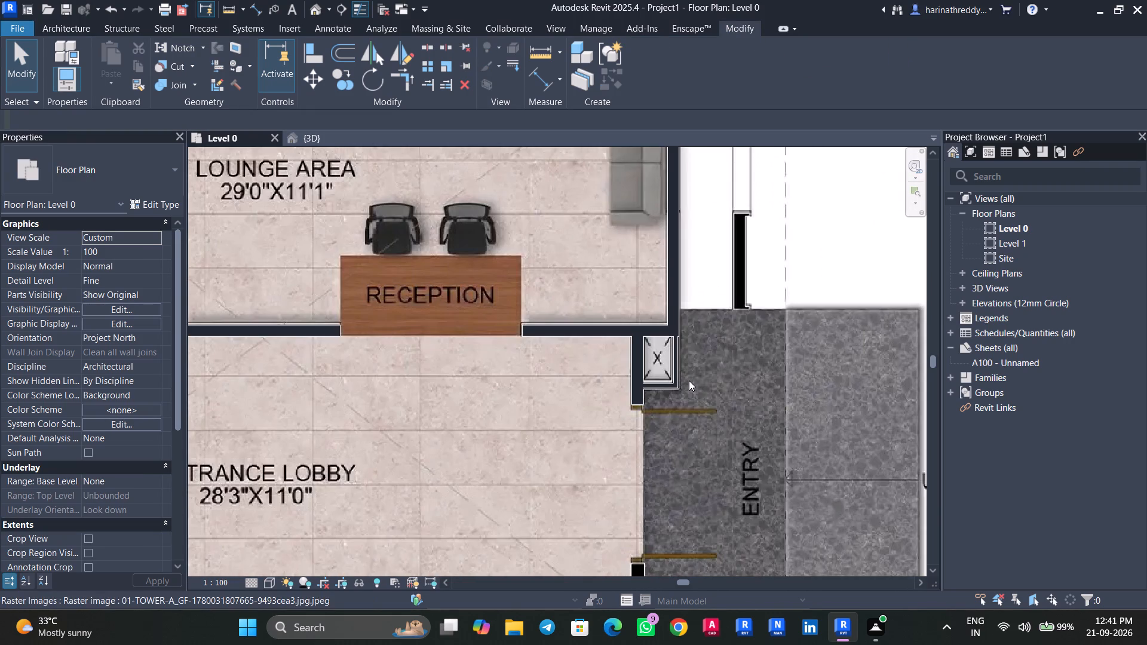
pyautogui.moveTo(689, 380); pyautogui.dragTo(582, 459, button='middle')
pyautogui.scroll(-5, 626, 381)
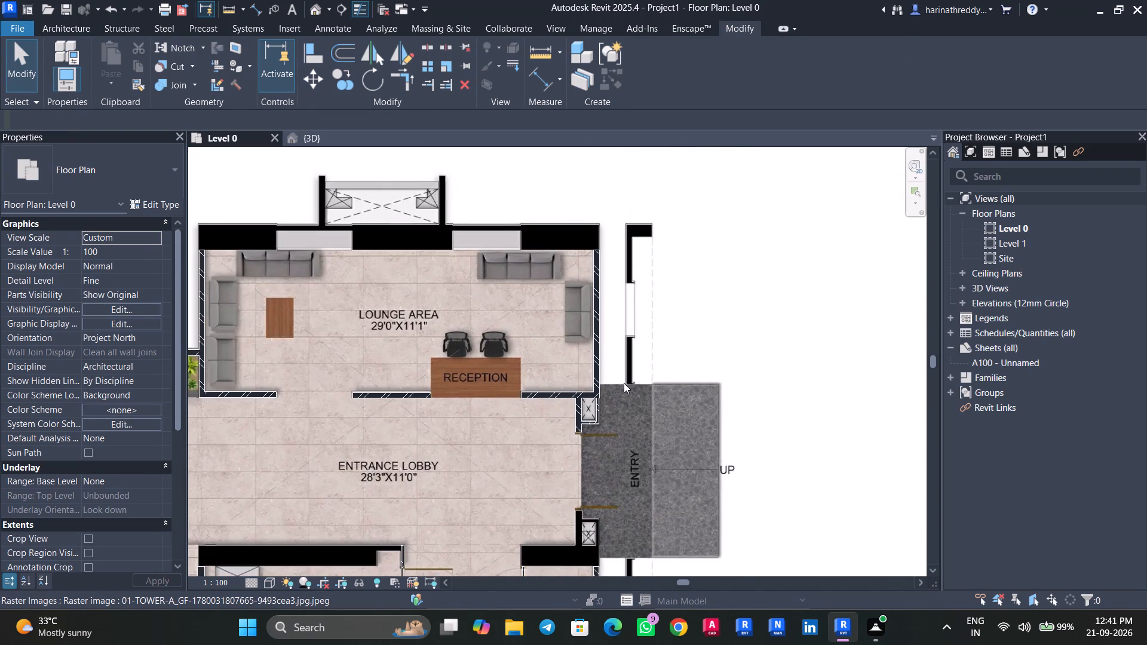
pyautogui.moveTo(624, 383); pyautogui.dragTo(663, 187, button='middle')
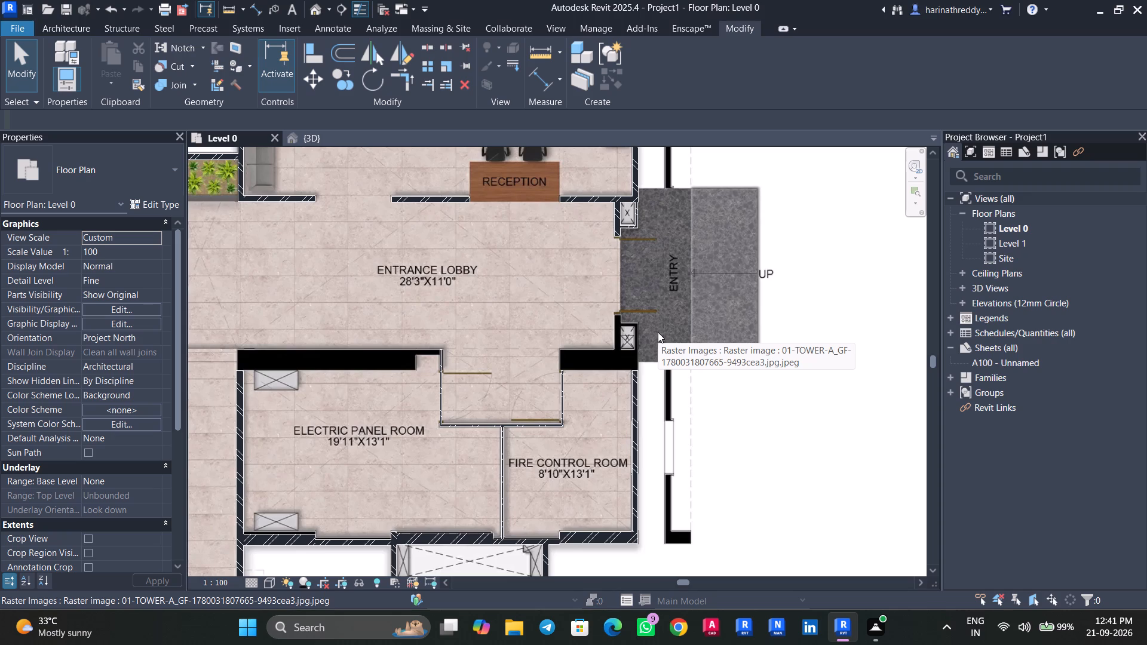
pyautogui.moveTo(658, 332); pyautogui.dragTo(607, 254, button='right')
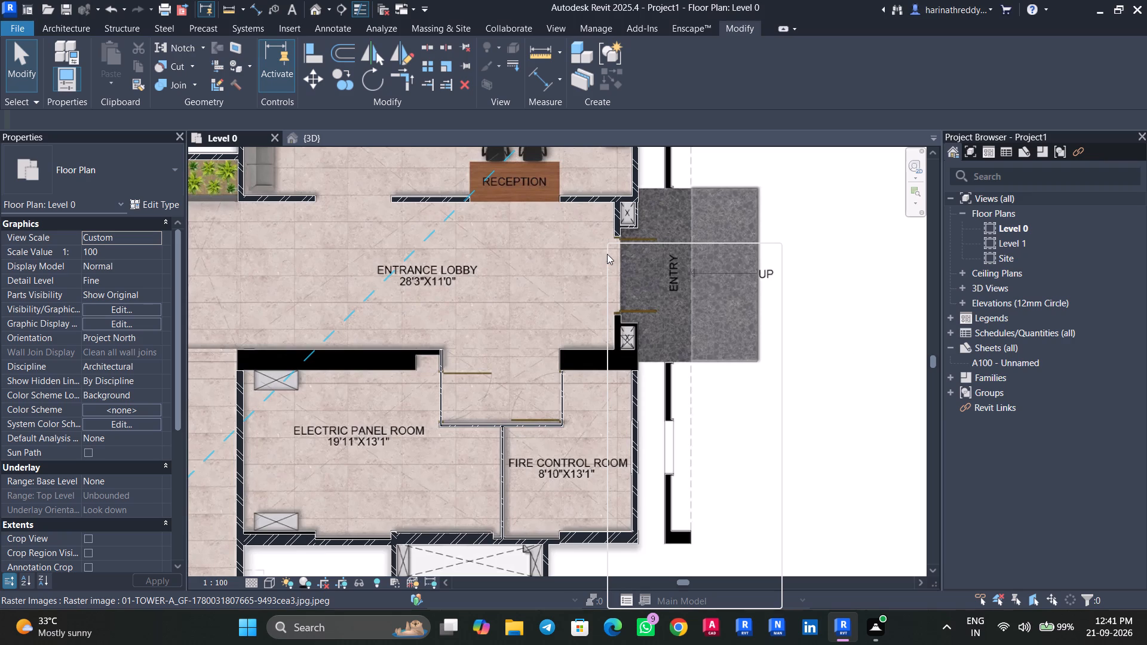
pyautogui.click(535, 278)
pyautogui.press('Escape')
pyautogui.press('Escape')
pyautogui.scroll(-7, 535, 278)
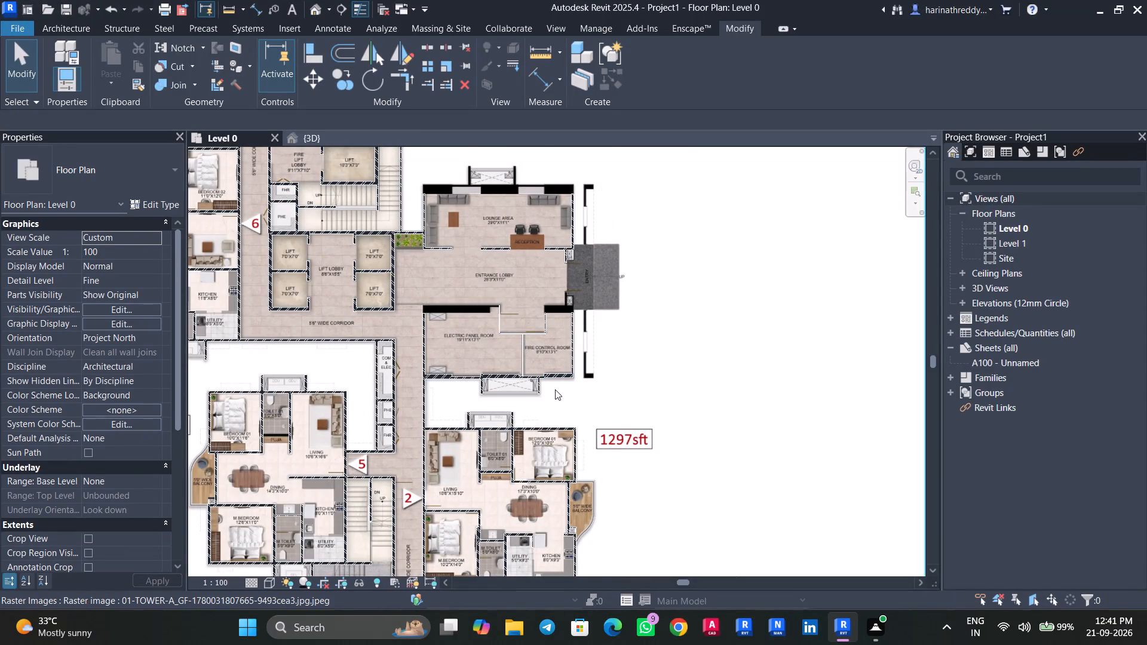
pyautogui.scroll(8, 550, 393)
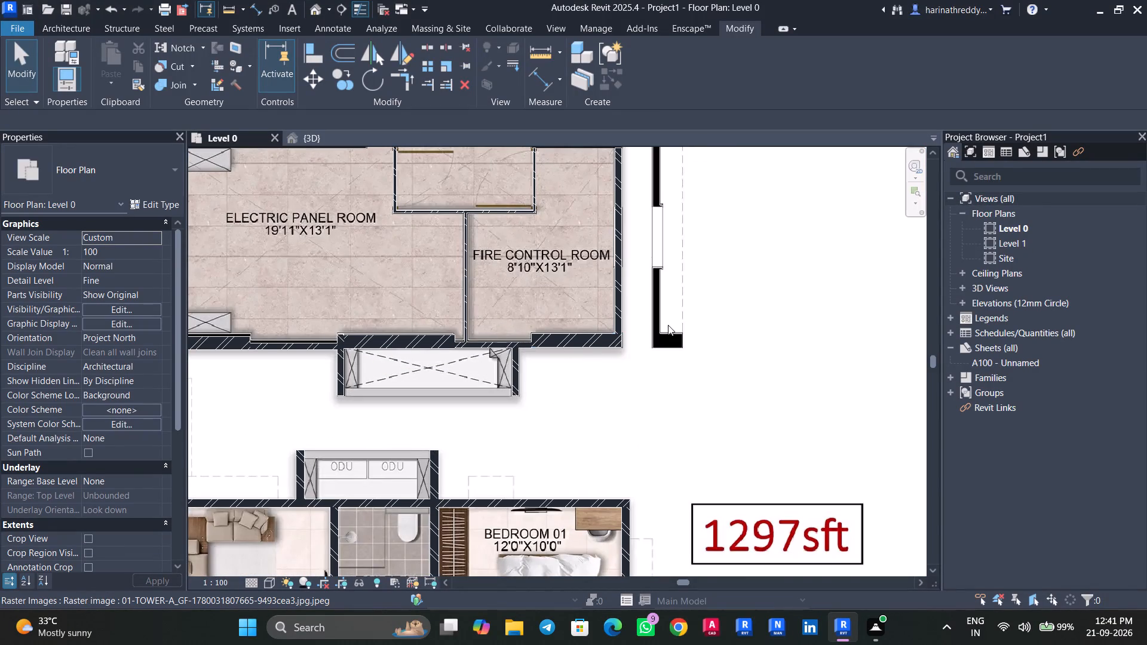
pyautogui.scroll(8, 680, 368)
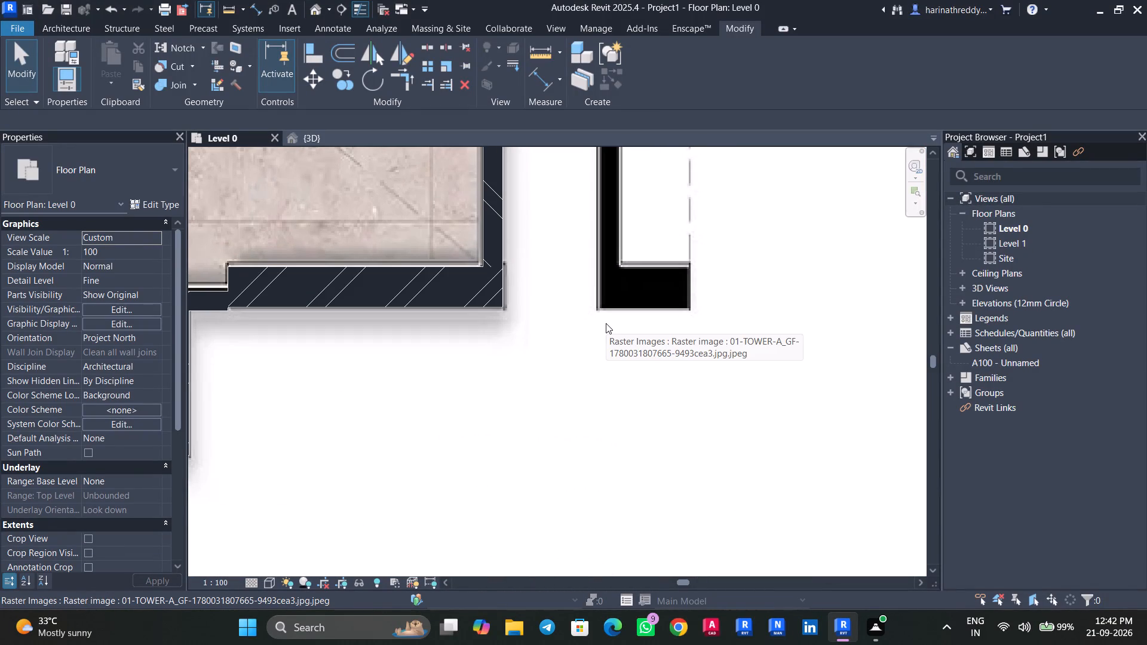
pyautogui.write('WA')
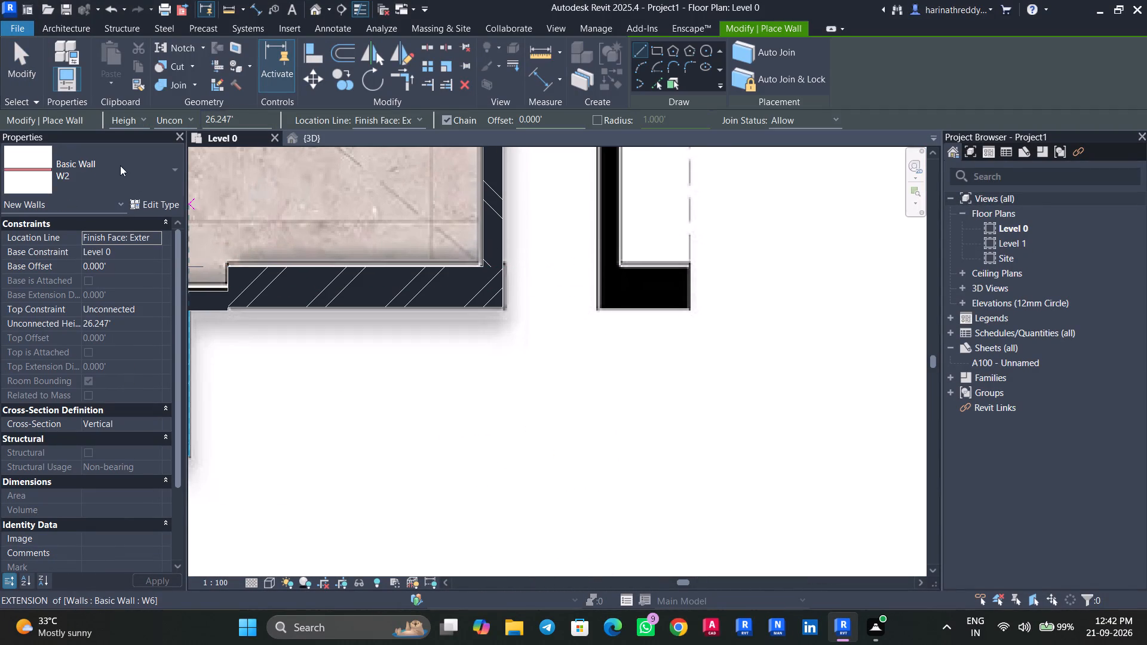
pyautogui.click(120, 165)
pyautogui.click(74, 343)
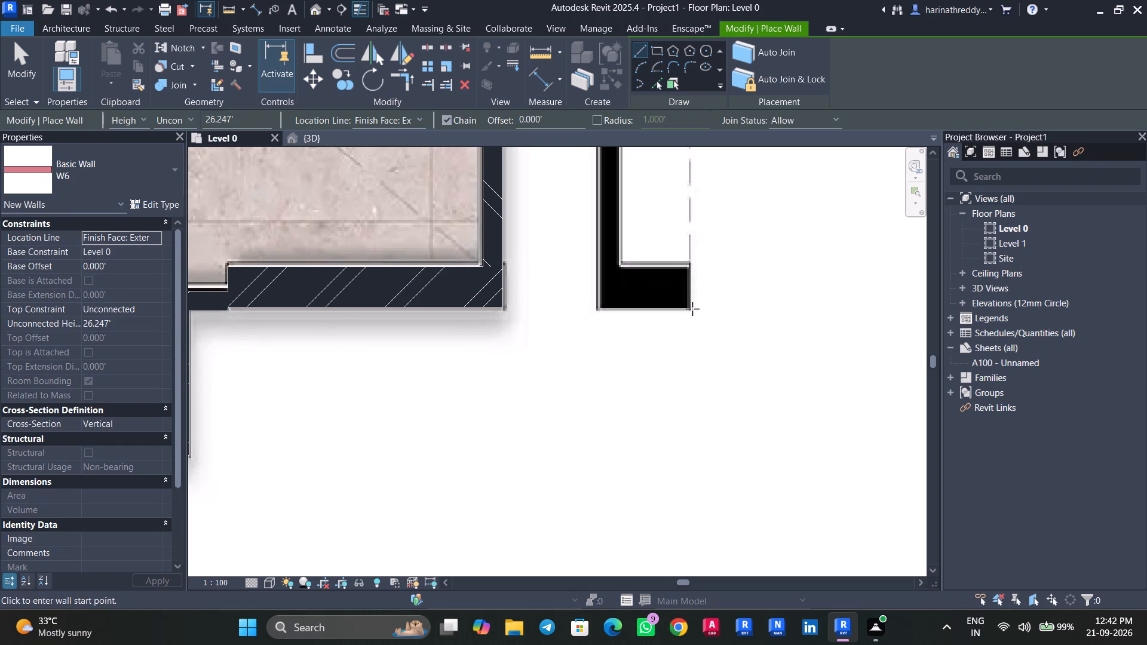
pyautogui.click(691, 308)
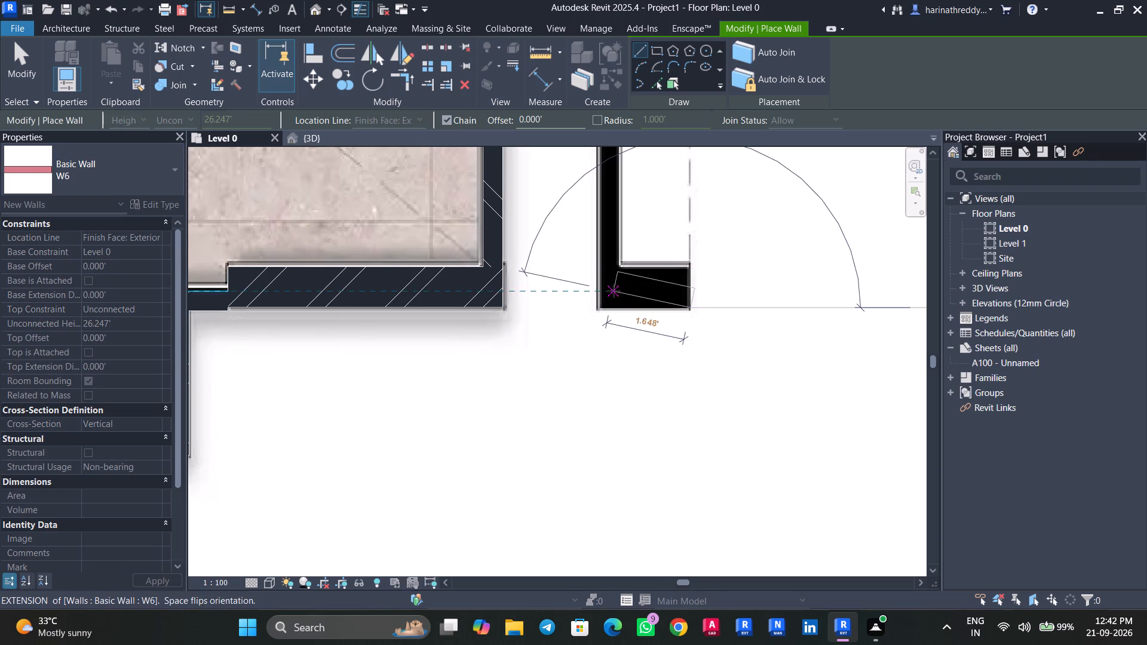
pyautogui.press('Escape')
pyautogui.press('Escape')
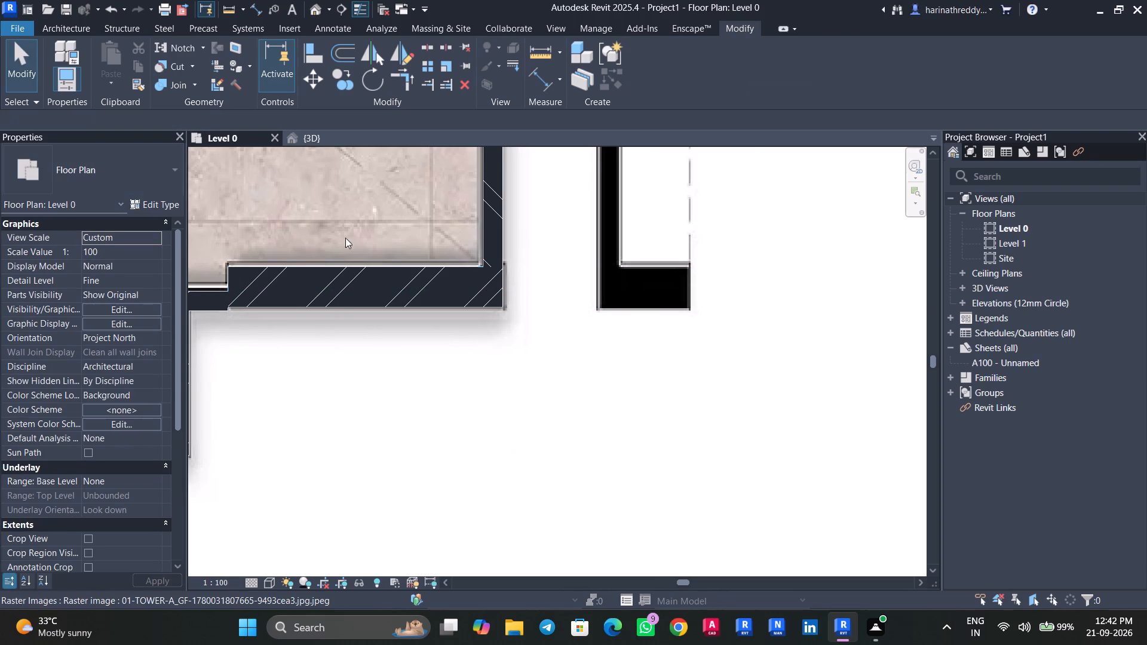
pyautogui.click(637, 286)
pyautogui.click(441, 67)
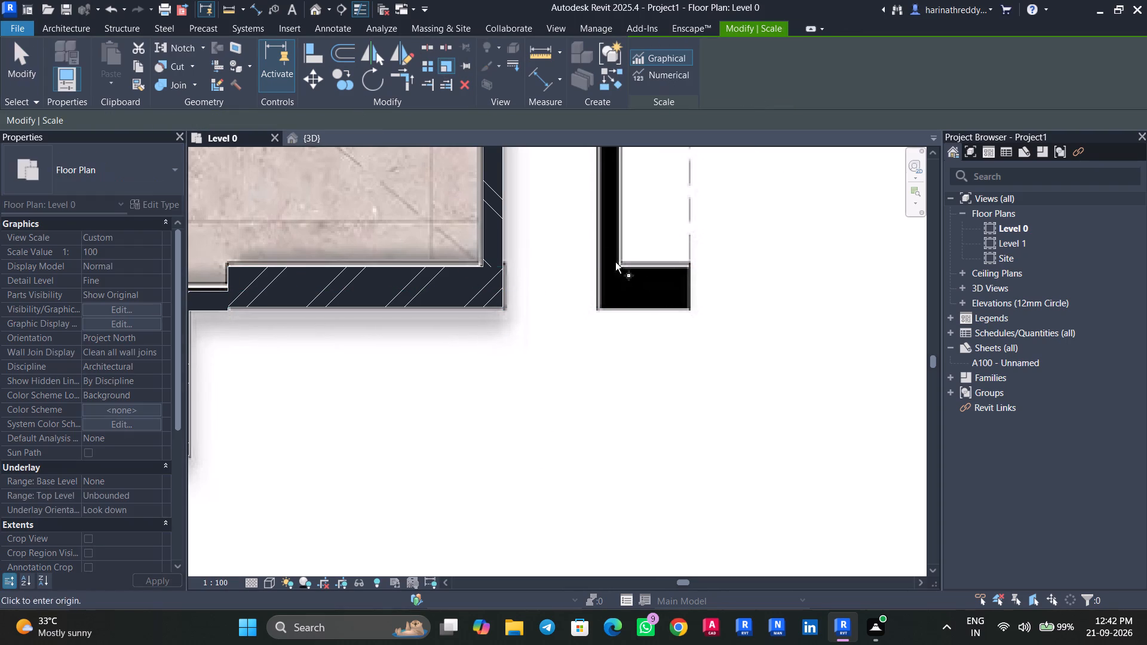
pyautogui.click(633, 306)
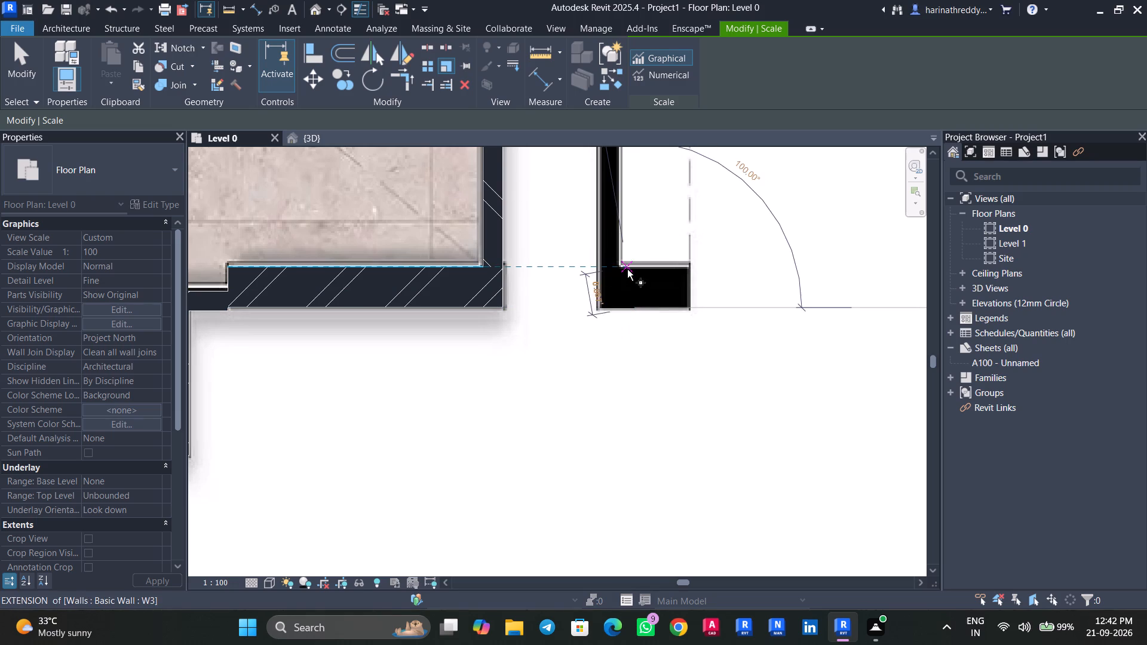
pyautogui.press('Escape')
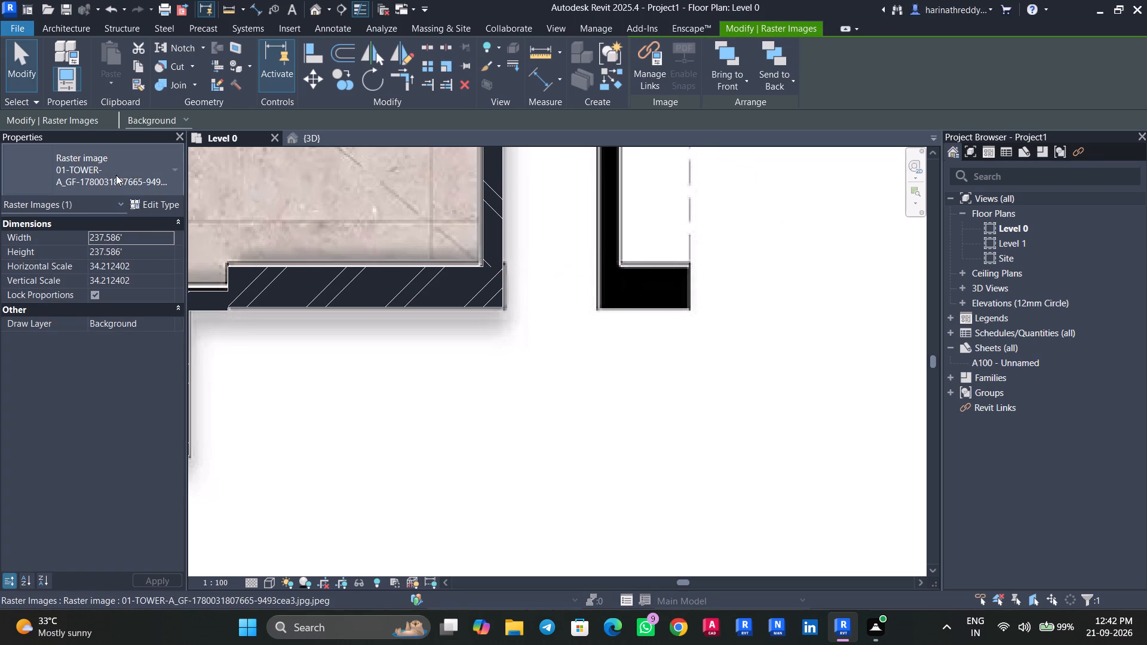
# Draw a horizontal W3 wall over the thick black foot of the L-shaped wall outside the Fire Control Room.
pyautogui.write('WA')
pyautogui.click(116, 174)
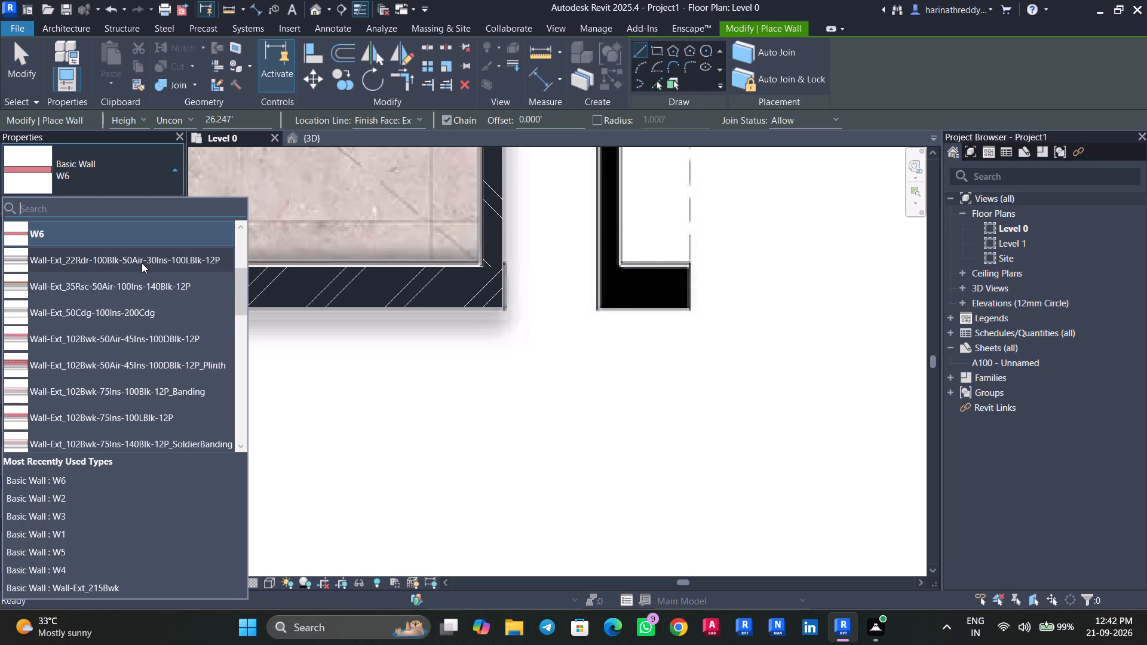
pyautogui.scroll(6, 142, 263)
pyautogui.click(130, 305)
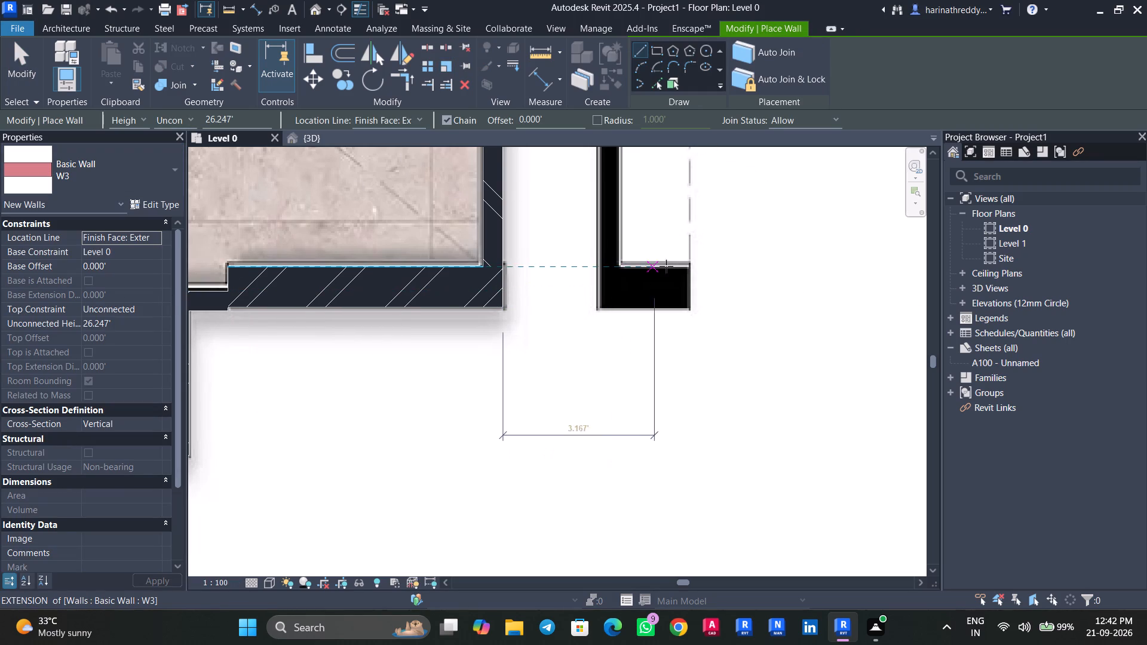
pyautogui.click(691, 265)
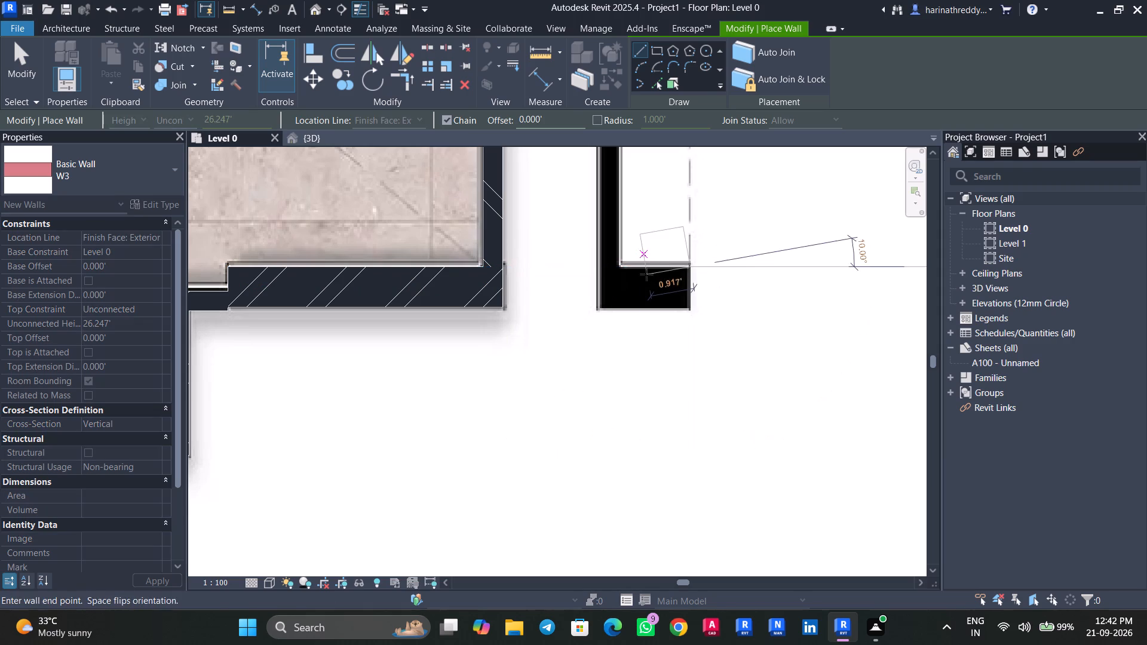
pyautogui.press('space')
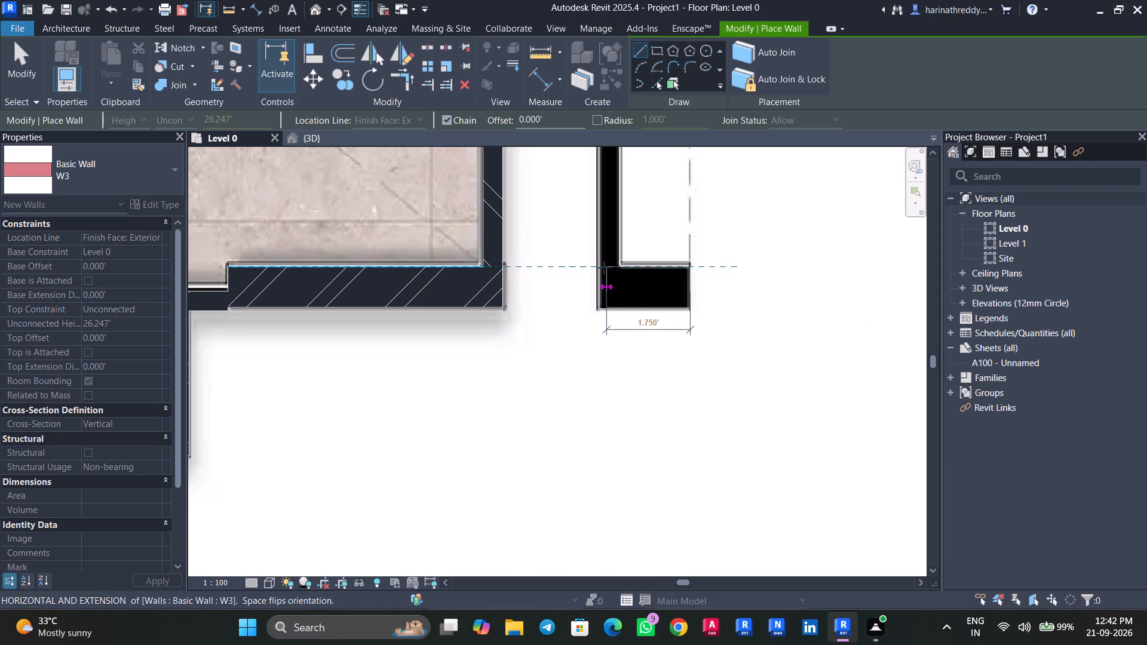
pyautogui.click(599, 268)
pyautogui.press('Escape')
# Draw a vertical W6 wall about 4.25' long over the upper black segment outside the Fire Control Room, from the entry paving down.
pyautogui.scroll(-6, 599, 268)
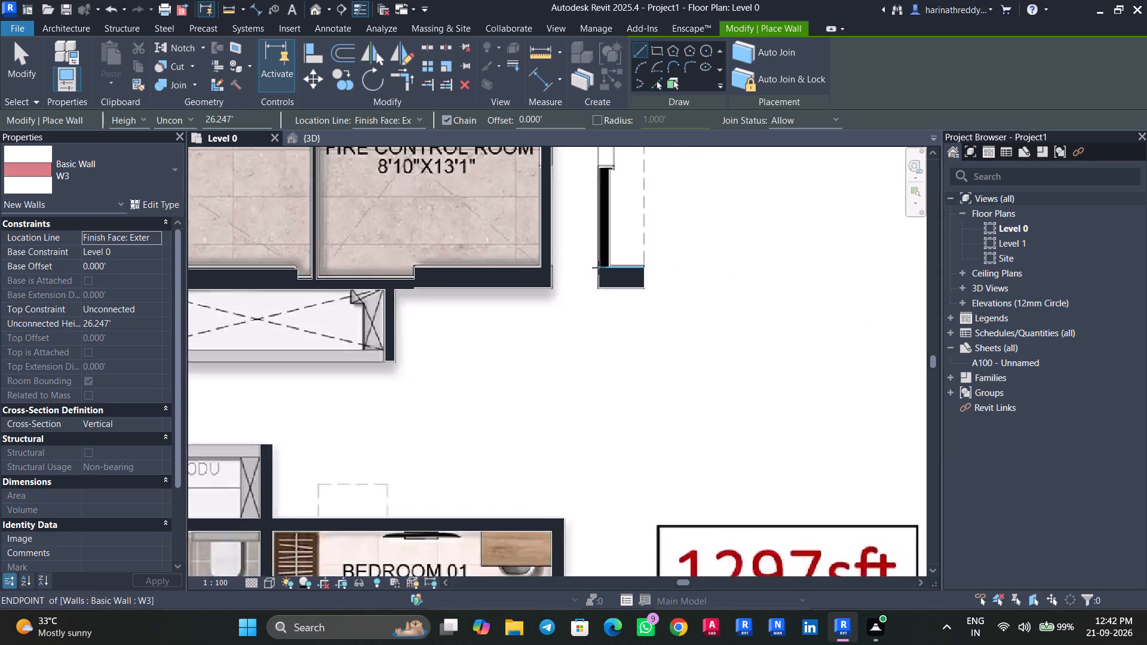
pyautogui.scroll(-1, 599, 268)
pyautogui.moveTo(597, 272); pyautogui.dragTo(563, 418, button='middle')
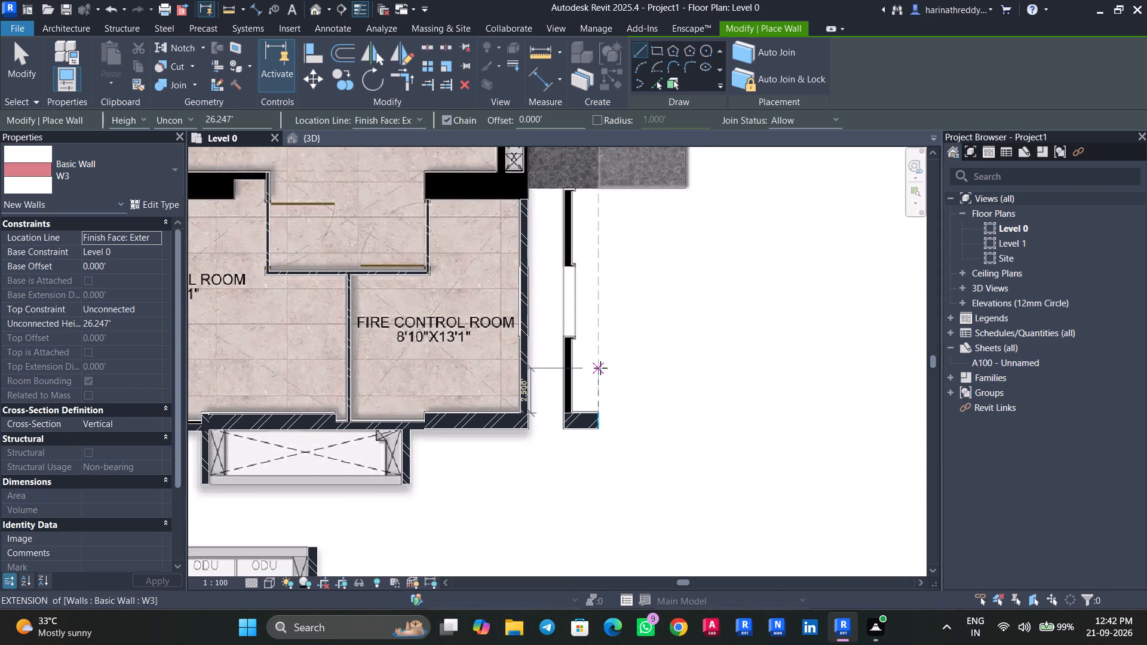
pyautogui.press('Escape')
pyautogui.write('WA')
pyautogui.click(128, 185)
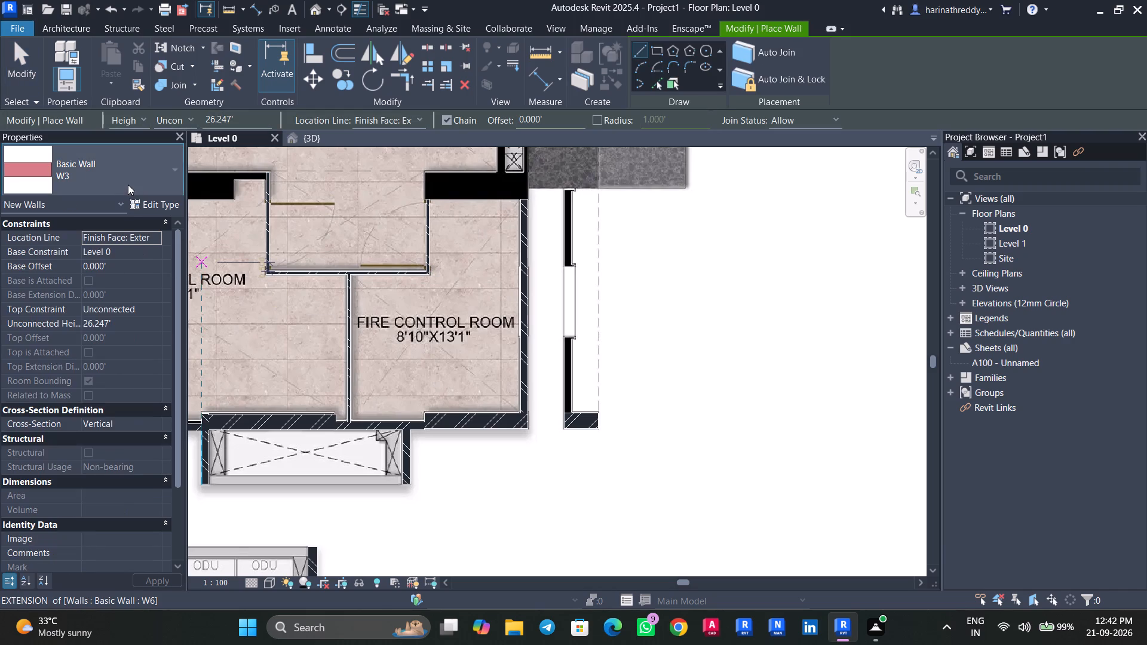
pyautogui.click(130, 307)
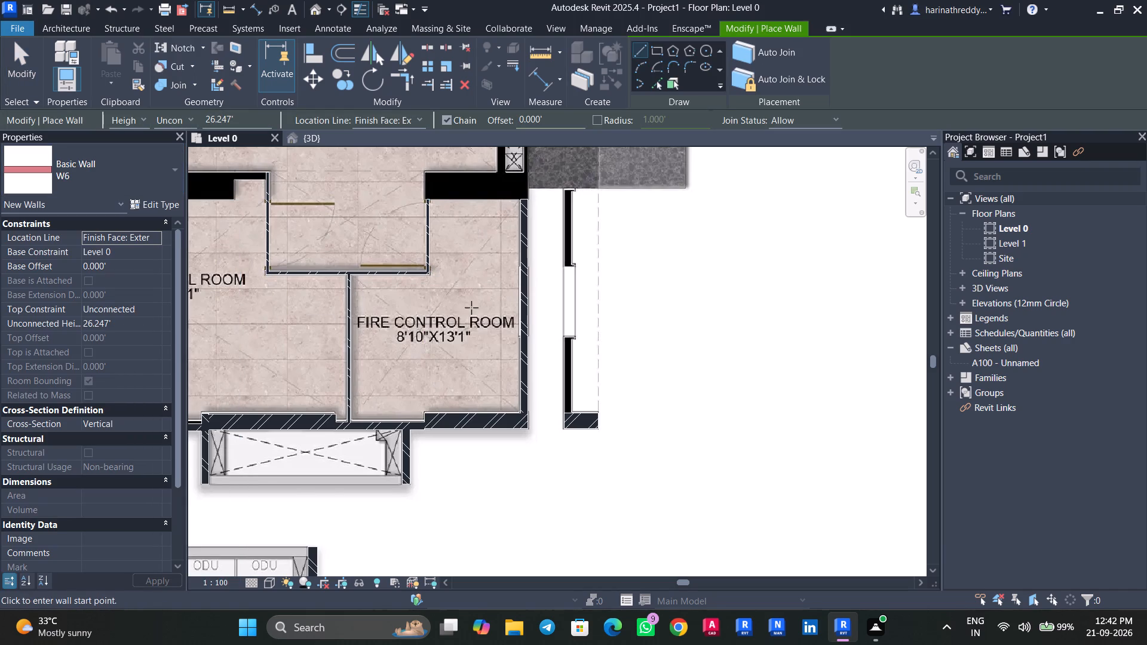
pyautogui.scroll(2, 472, 304)
pyautogui.moveTo(511, 237); pyautogui.dragTo(373, 428, button='middle')
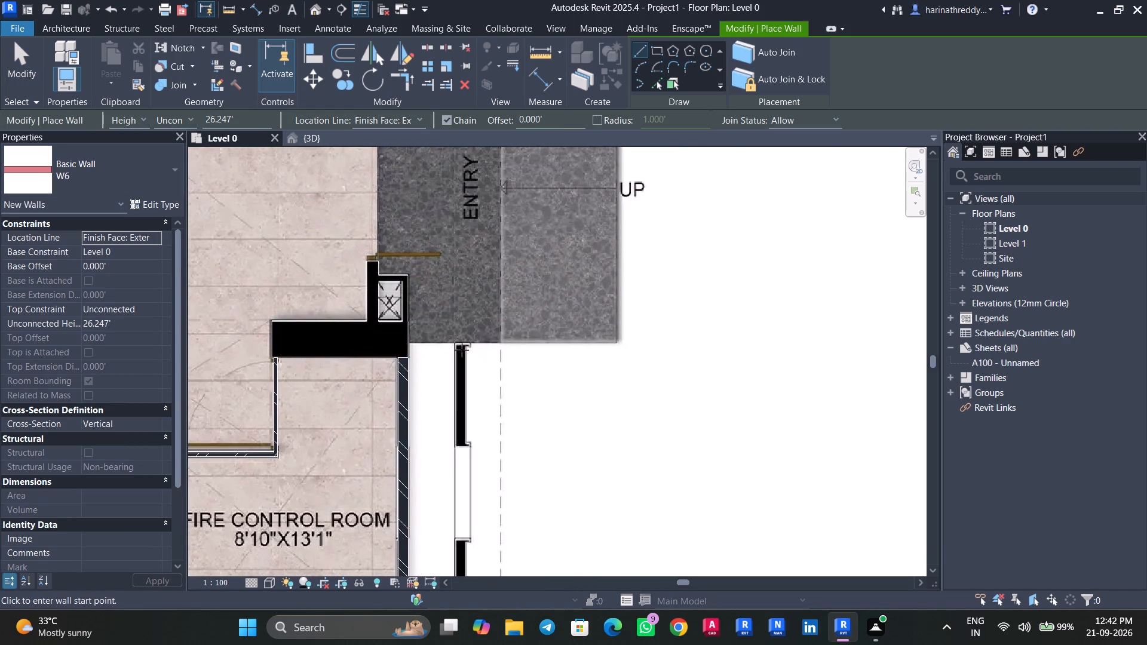
pyautogui.scroll(7, 464, 350)
pyautogui.click(455, 337)
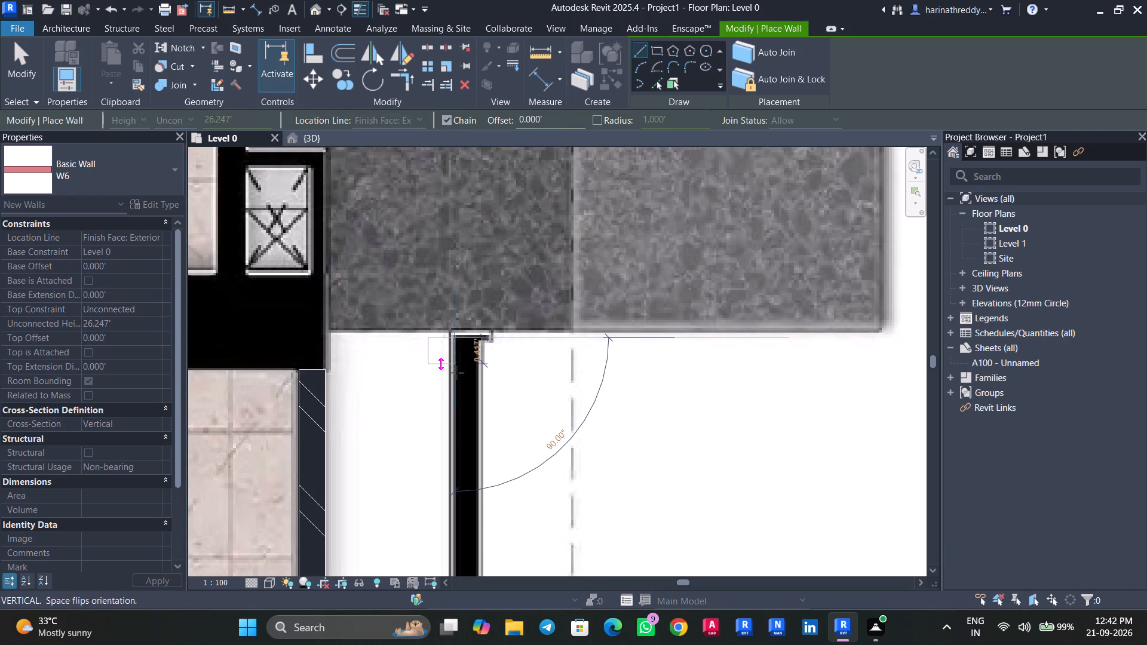
pyautogui.press('space')
pyautogui.scroll(-2, 456, 416)
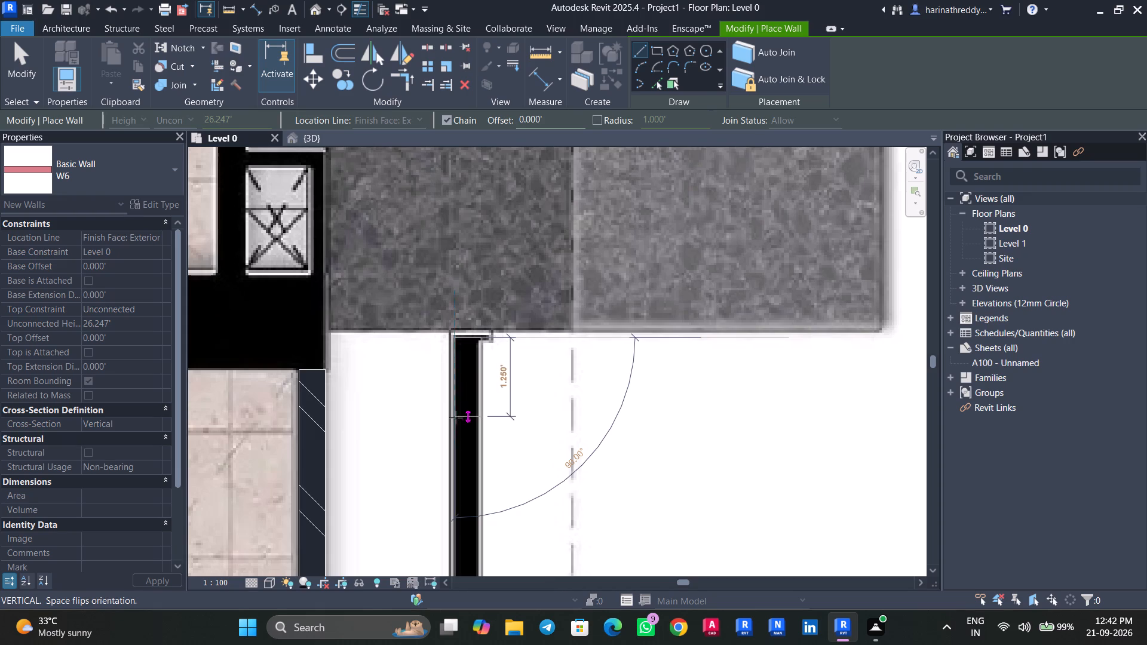
pyautogui.moveTo(456, 417); pyautogui.dragTo(456, 316, button='middle')
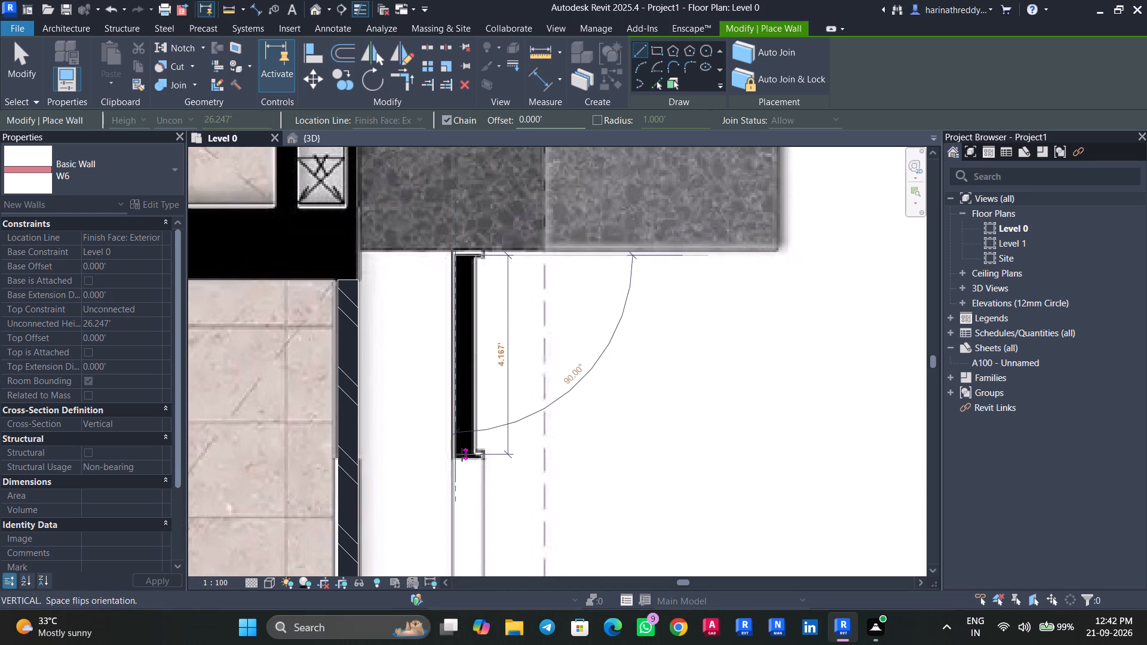
pyautogui.scroll(7, 461, 457)
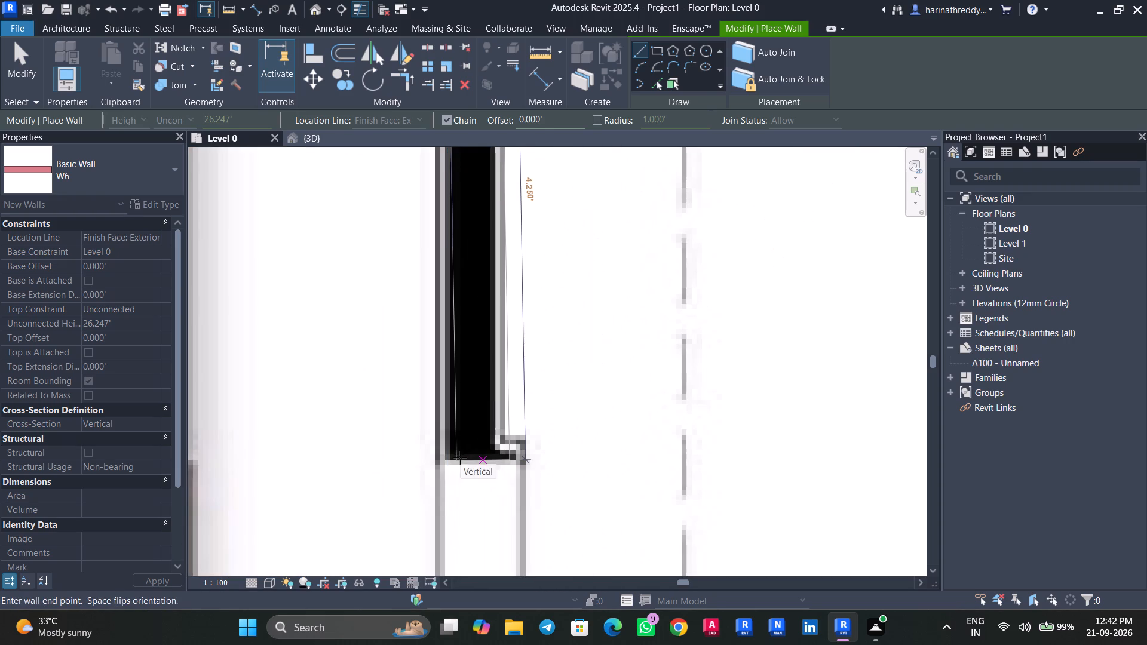
pyautogui.click(457, 459)
pyautogui.press('Escape')
# Draw a vertical W6 wall about 4.68' long over the lower black segment outside the Fire Control Room, up from the W3 foot.
pyautogui.scroll(-4, 457, 459)
pyautogui.moveTo(455, 455); pyautogui.dragTo(488, 265, button='middle')
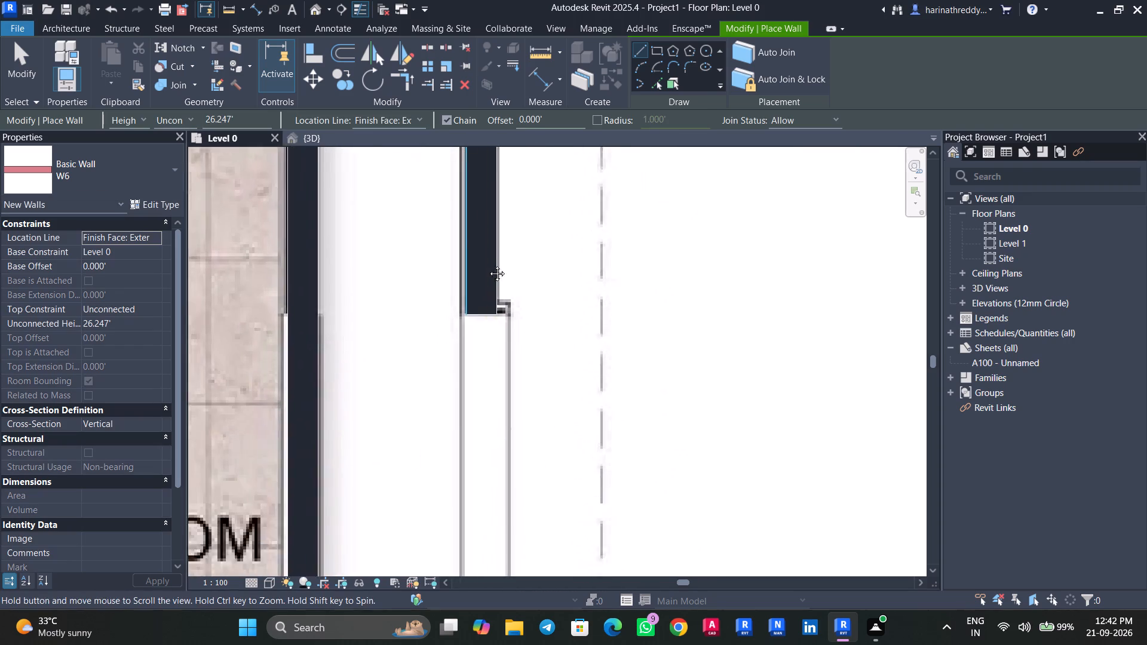
pyautogui.moveTo(488, 265); pyautogui.dragTo(500, 238, button='middle')
pyautogui.moveTo(493, 370); pyautogui.dragTo(474, 127, button='middle')
pyautogui.moveTo(458, 372); pyautogui.dragTo(460, 176, button='middle')
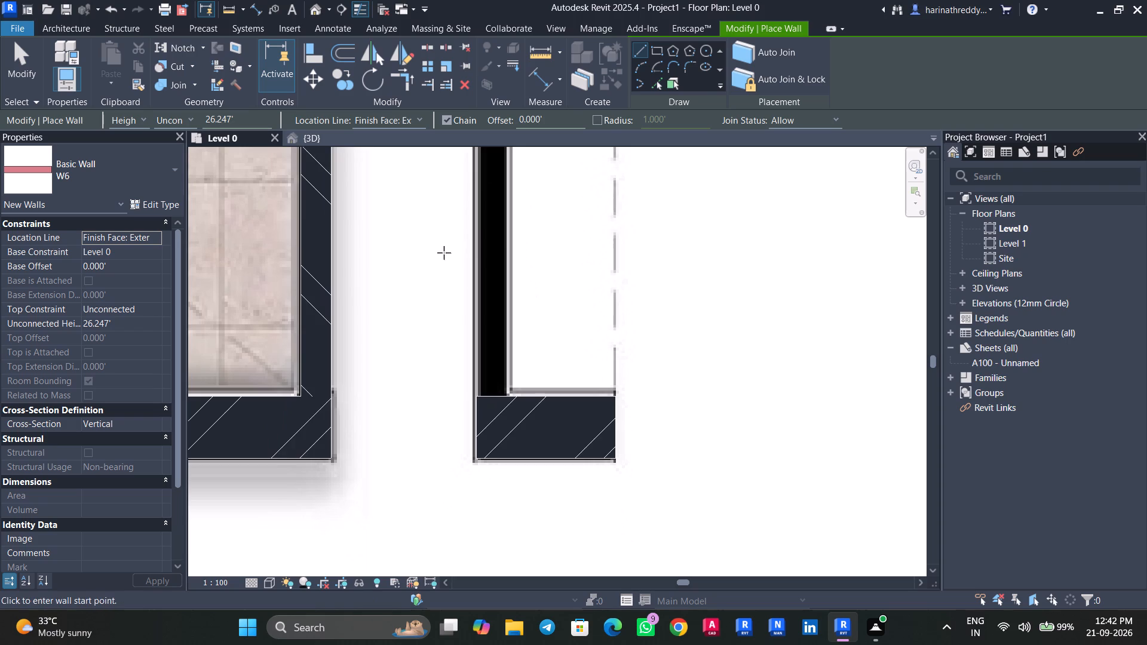
pyautogui.click(476, 394)
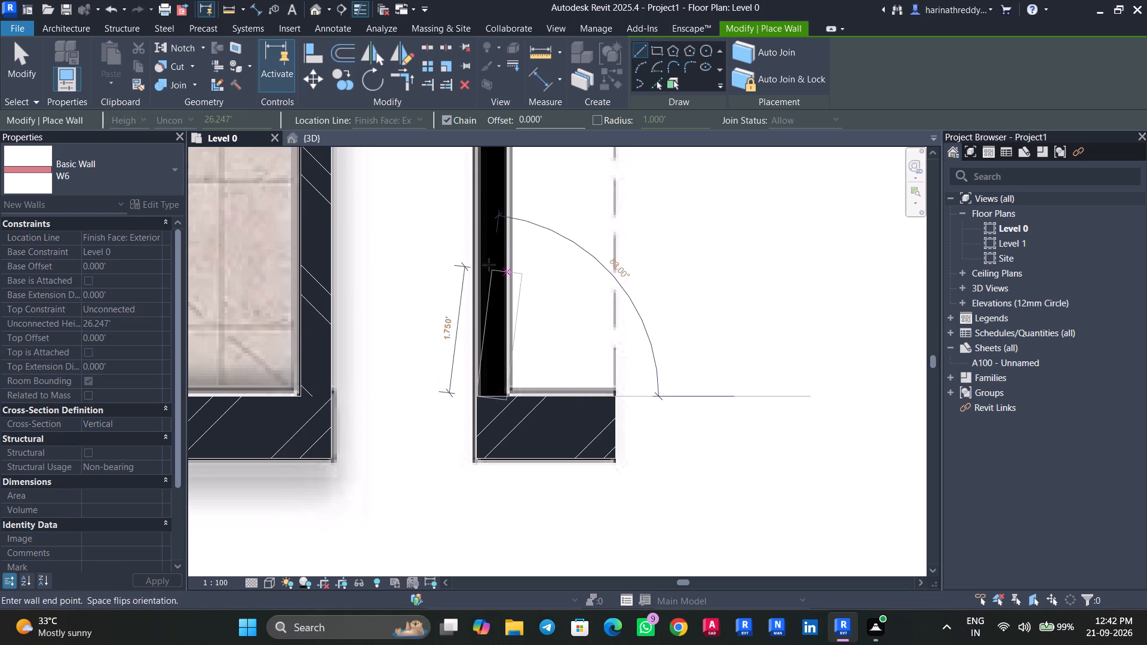
pyautogui.moveTo(474, 244); pyautogui.dragTo(427, 478, button='middle')
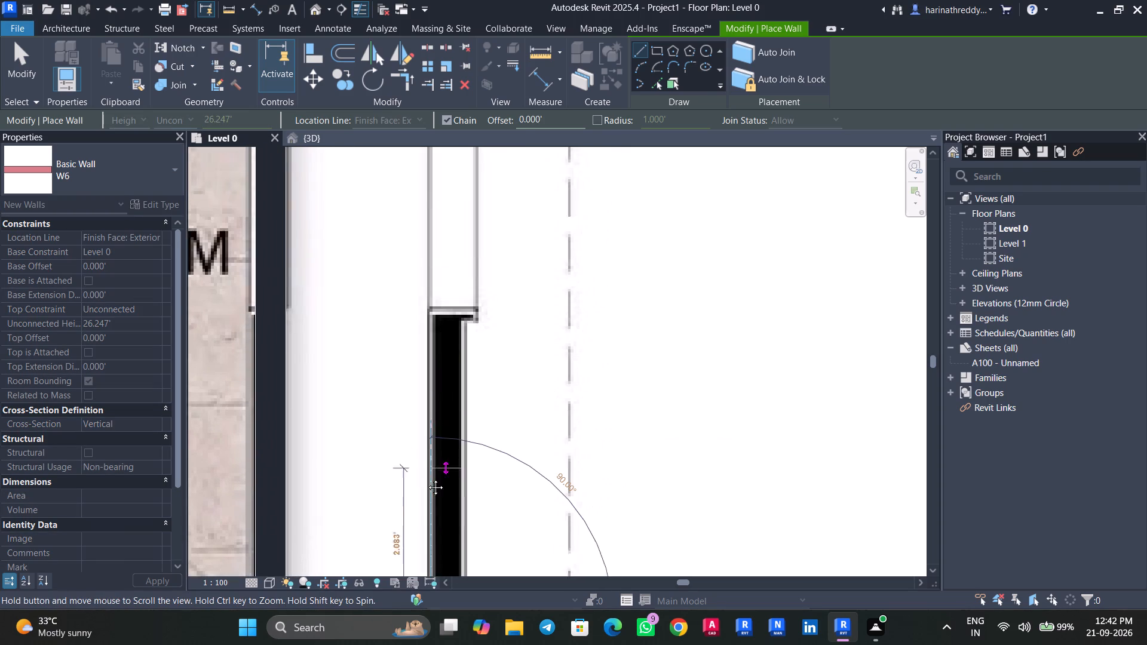
pyautogui.moveTo(427, 478); pyautogui.dragTo(423, 490, button='middle')
pyautogui.click(419, 334)
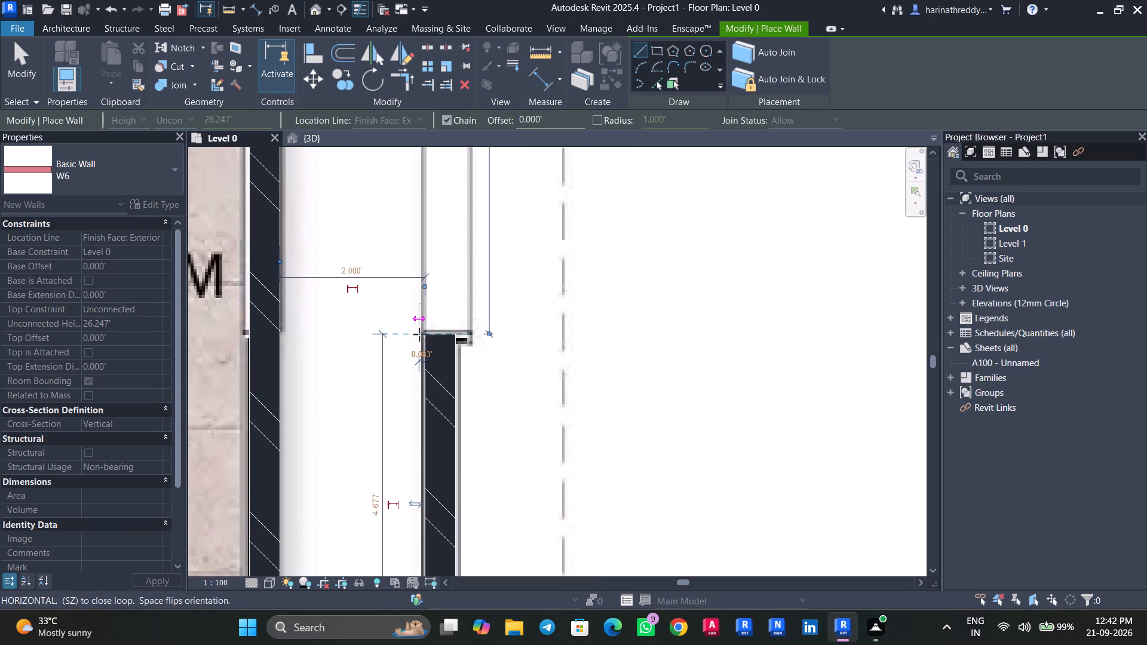
pyautogui.press('Escape')
# Draw a vertical W6 wall 3.5' long over the black segment outside the Lounge Area, from the entry paving up to the opening.
pyautogui.scroll(-10, 419, 334)
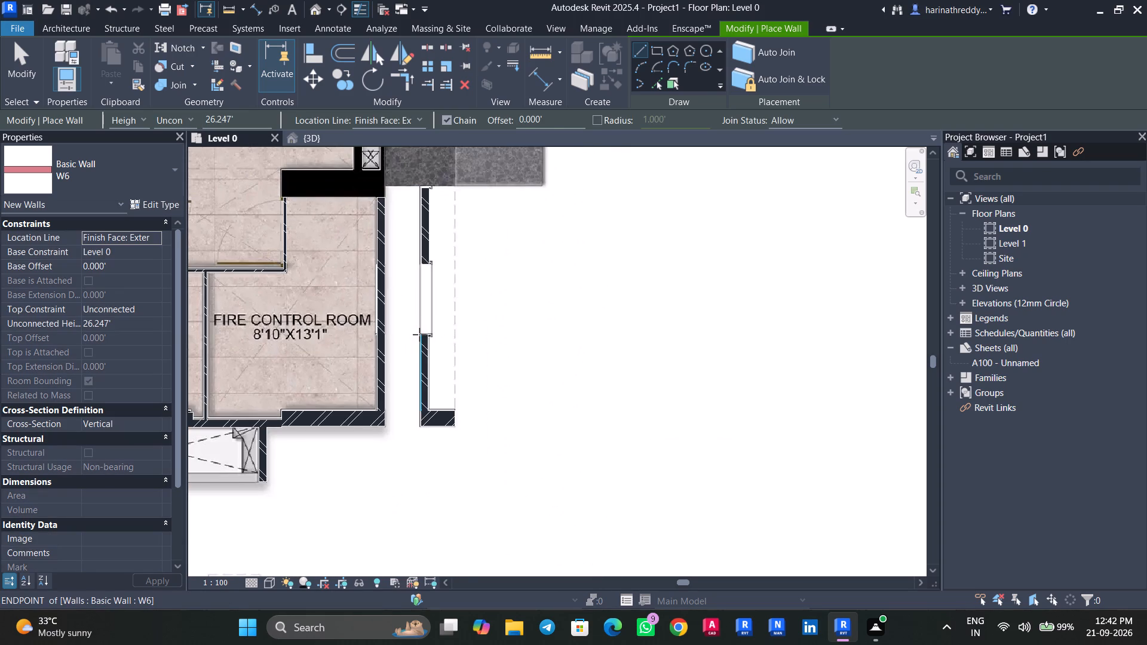
pyautogui.scroll(-7, 419, 334)
pyautogui.moveTo(395, 317); pyautogui.dragTo(492, 305, button='middle')
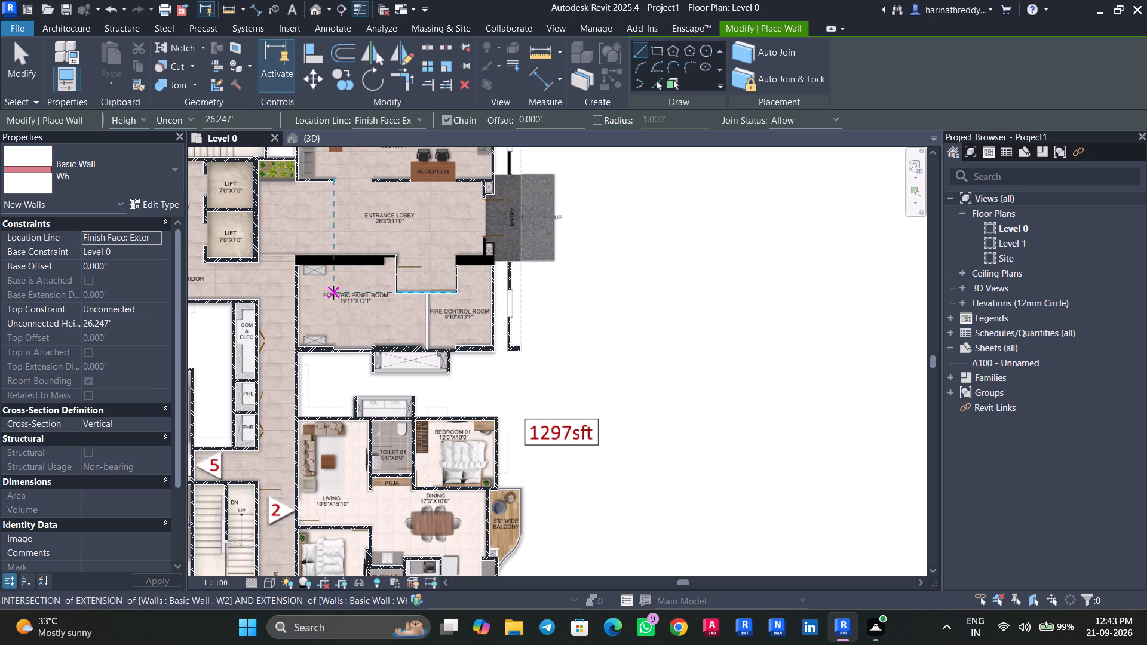
pyautogui.moveTo(333, 293); pyautogui.dragTo(326, 478, button='middle')
pyautogui.scroll(1, 327, 478)
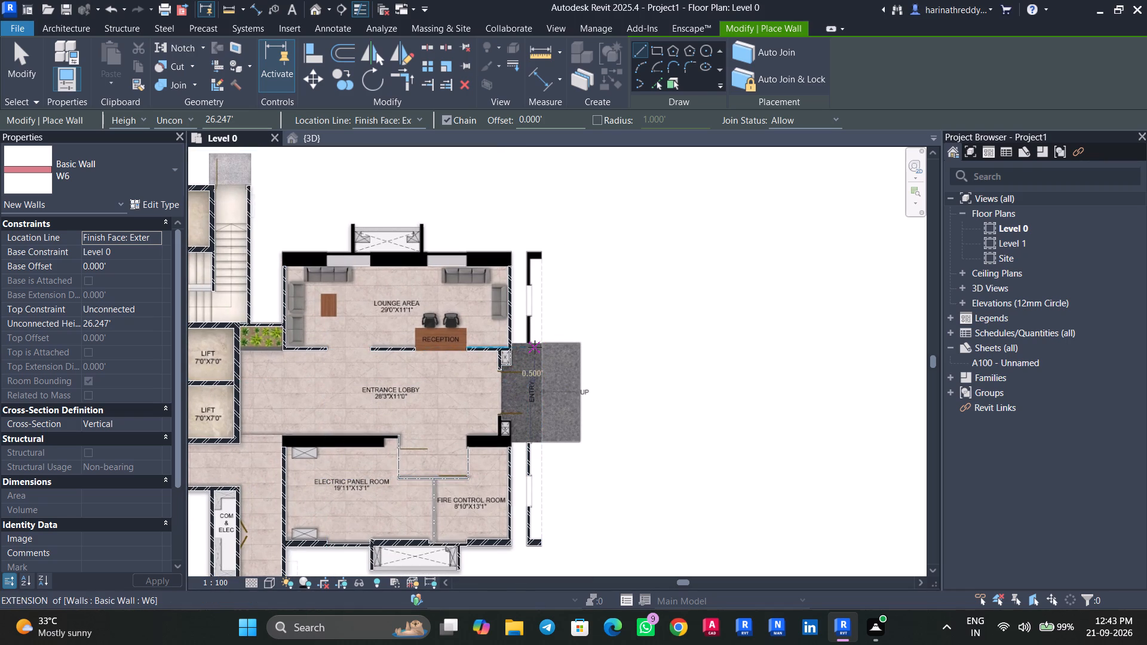
pyautogui.scroll(7, 529, 346)
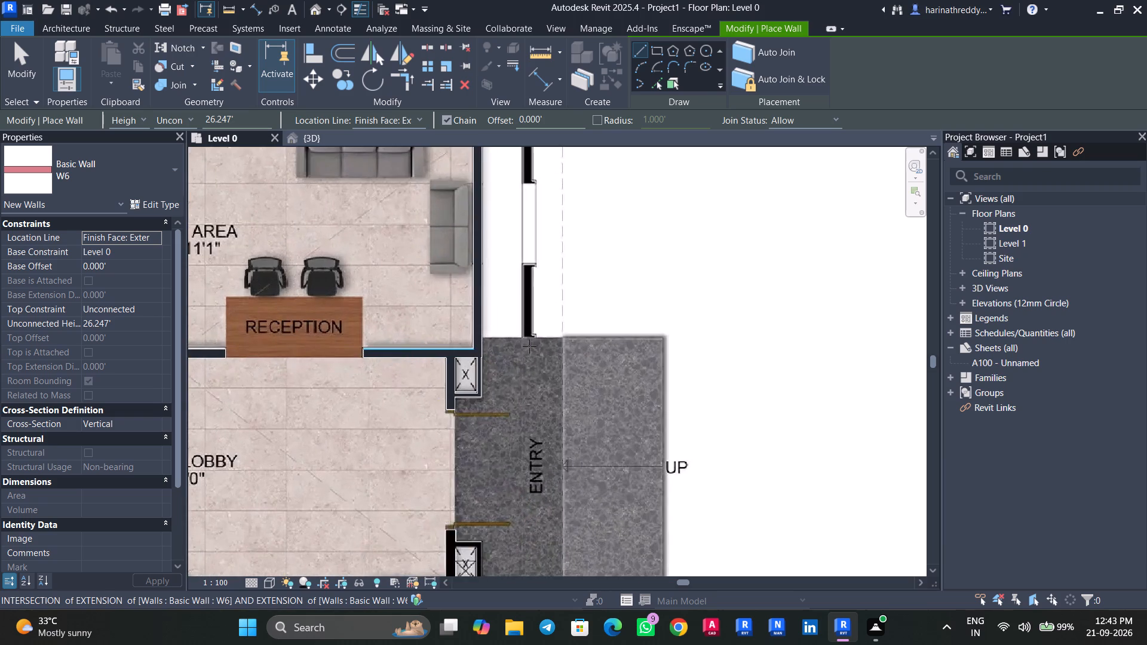
pyautogui.scroll(8, 530, 347)
pyautogui.click(512, 315)
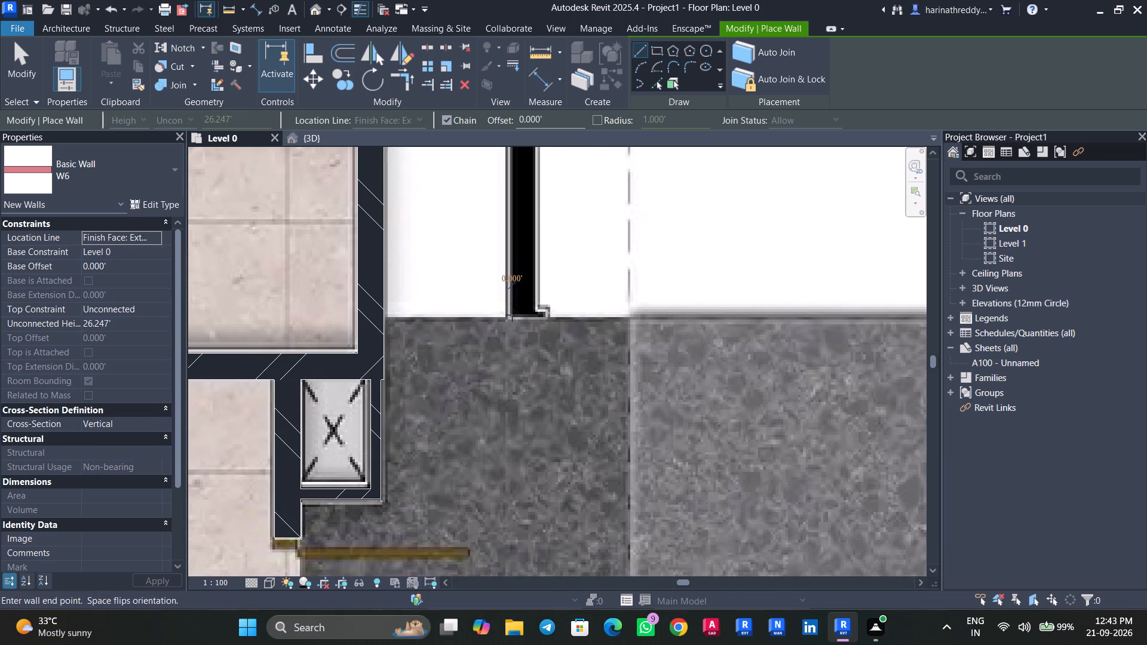
pyautogui.scroll(-2, 512, 259)
pyautogui.moveTo(512, 259); pyautogui.dragTo(512, 476, button='middle')
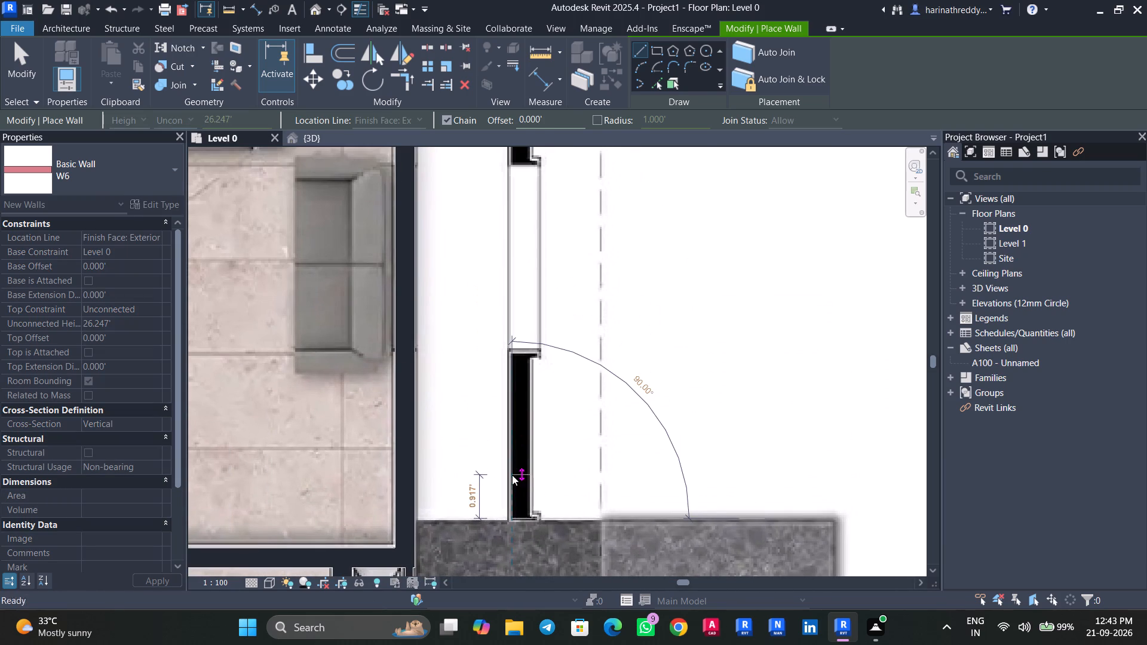
pyautogui.click(512, 352)
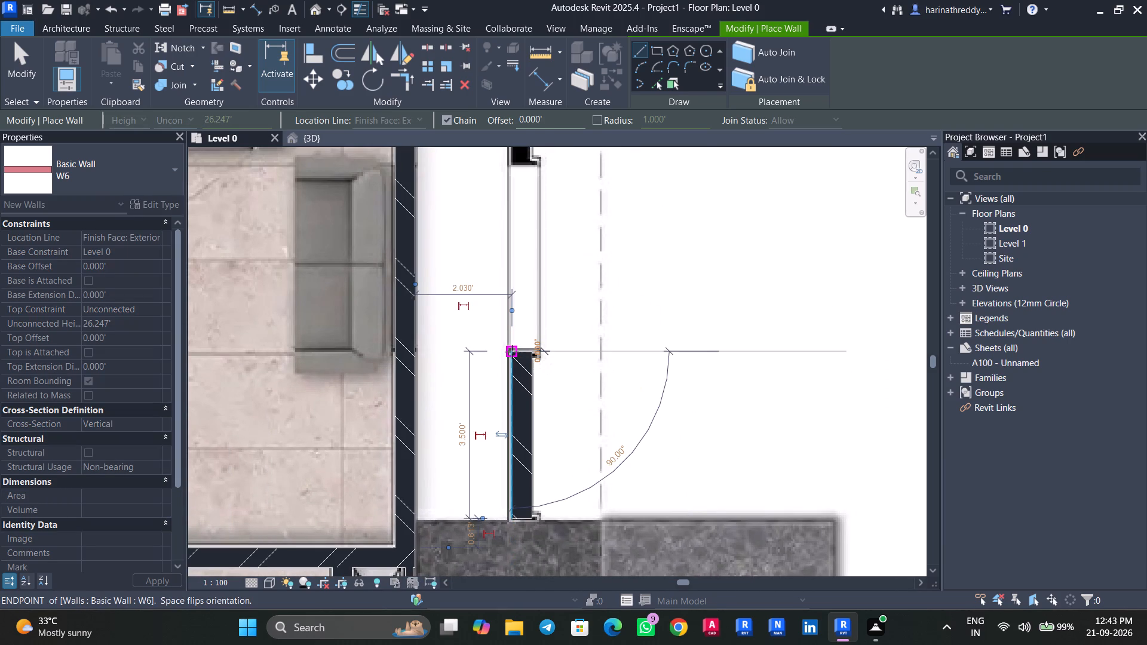
pyautogui.press('Escape')
# Draw a vertical W6 wall about 3.42' long outside the Lounge Area, from the opening up to the thick black head.
pyautogui.moveTo(517, 298); pyautogui.dragTo(507, 486, button='middle')
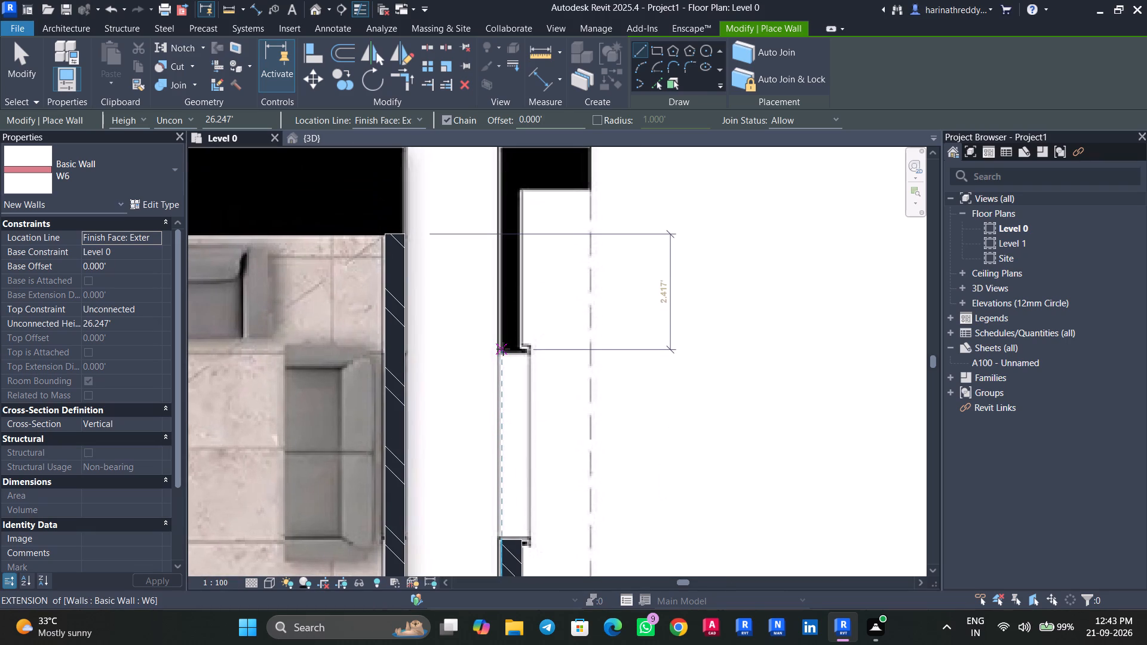
pyautogui.click(499, 352)
pyautogui.moveTo(499, 295); pyautogui.dragTo(499, 371, button='middle')
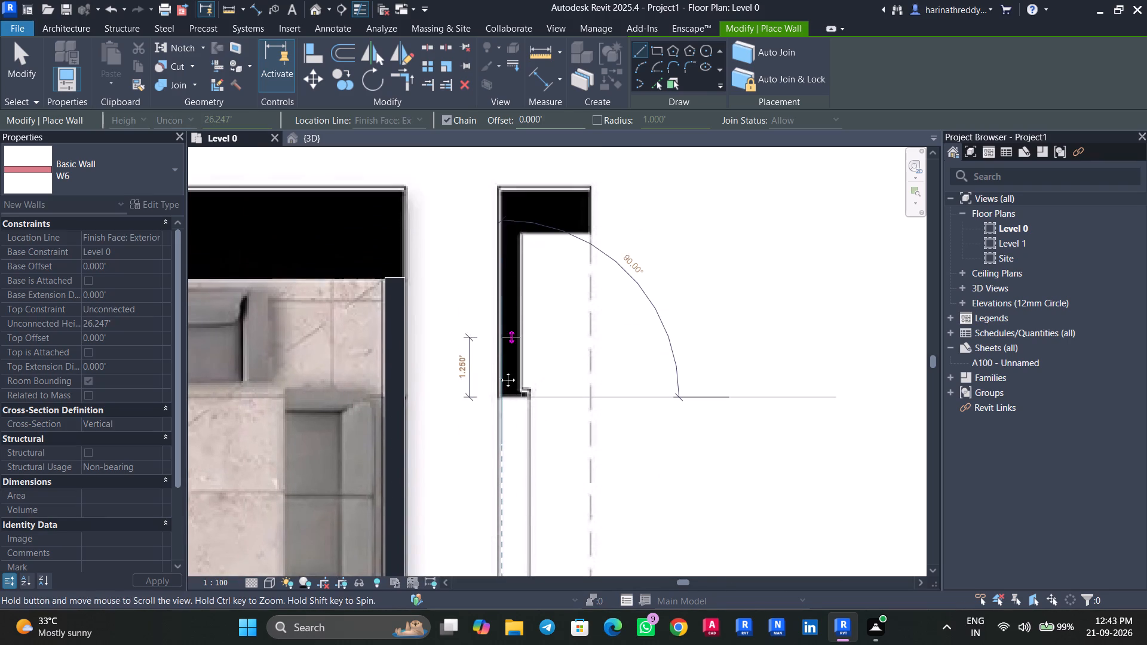
pyautogui.moveTo(499, 371); pyautogui.dragTo(499, 474, button='middle')
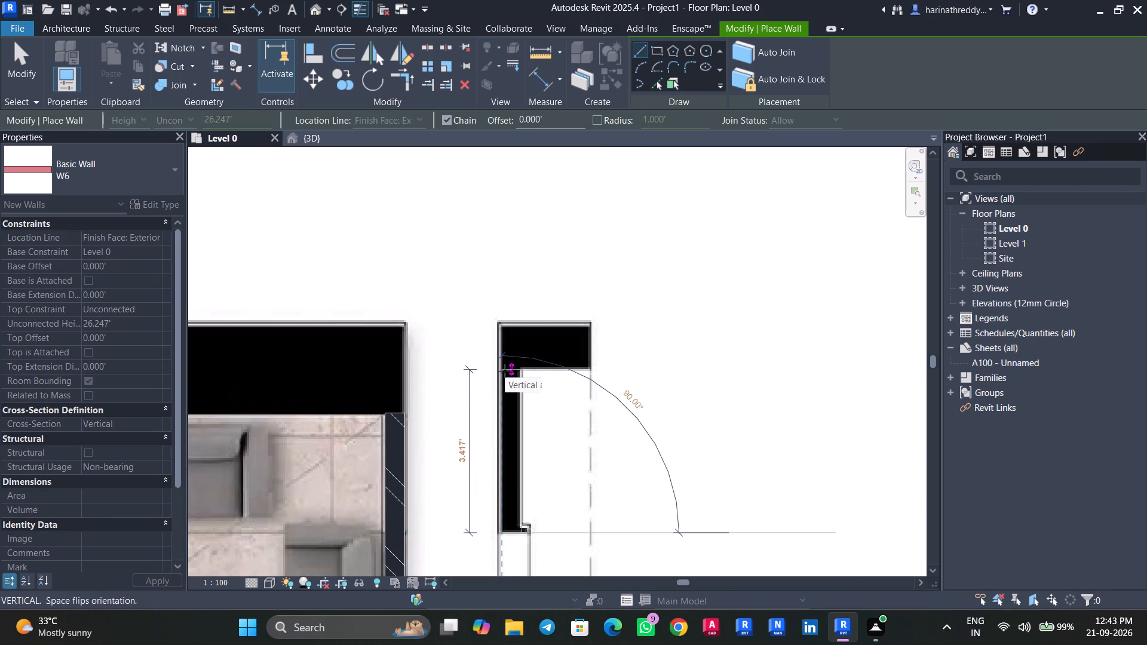
pyautogui.click(505, 371)
pyautogui.press('Escape')
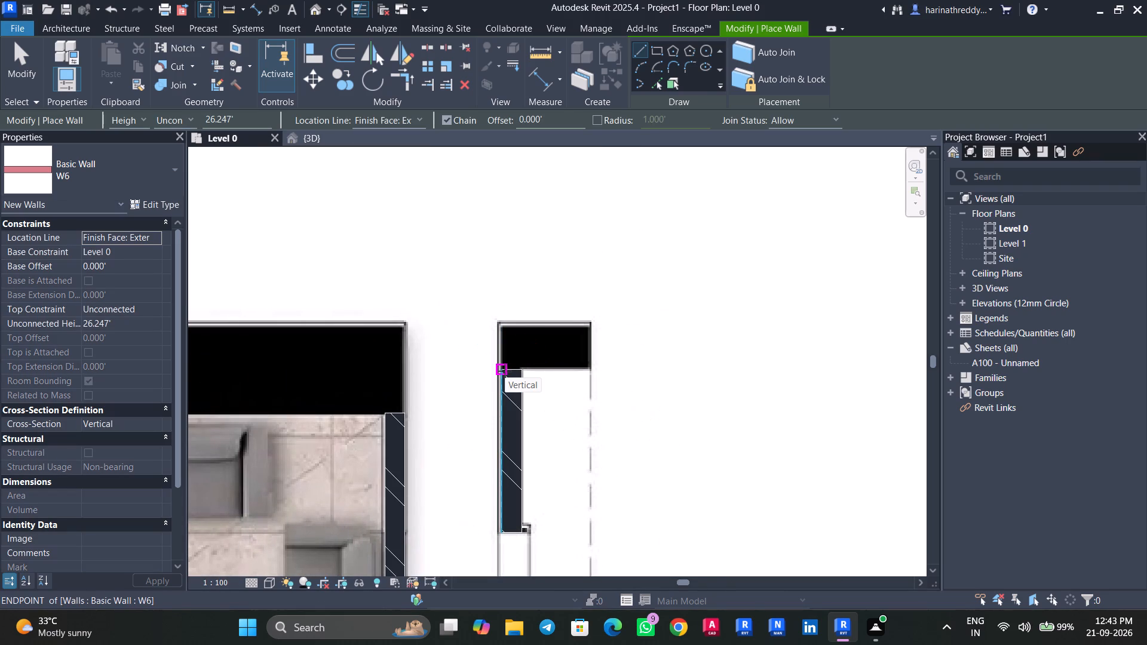
# Draw a horizontal W3 wall about 1.83' long over the thick black head of the L-shaped wall outside the Lounge Area.
pyautogui.click(159, 176)
pyautogui.scroll(3, 182, 309)
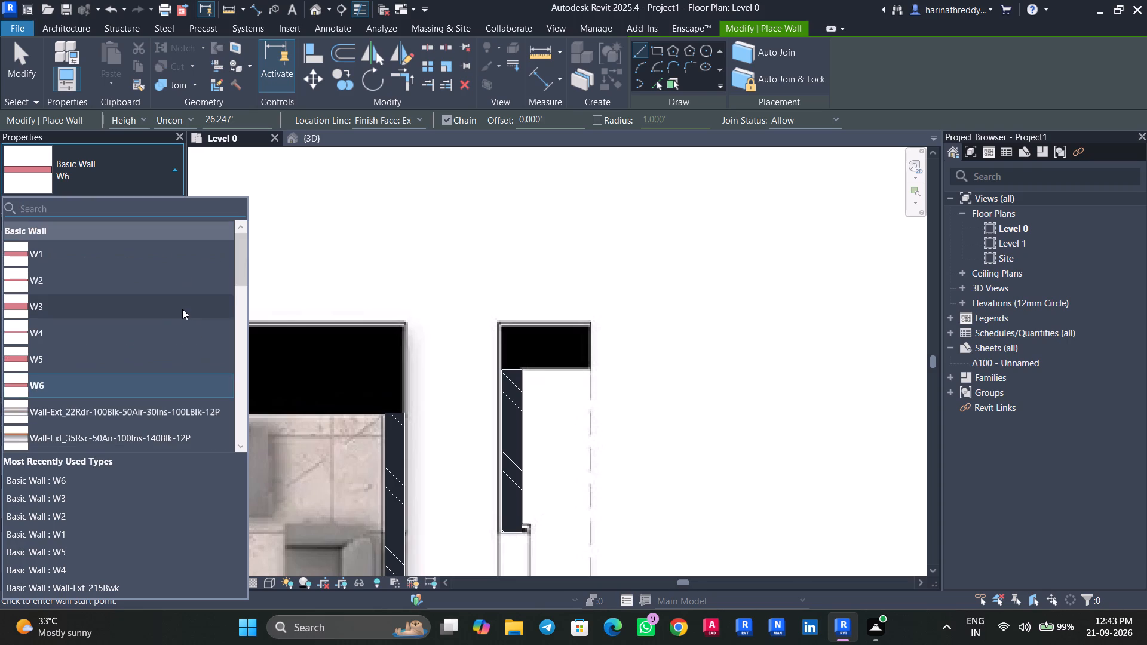
pyautogui.scroll(2, 179, 301)
pyautogui.click(179, 312)
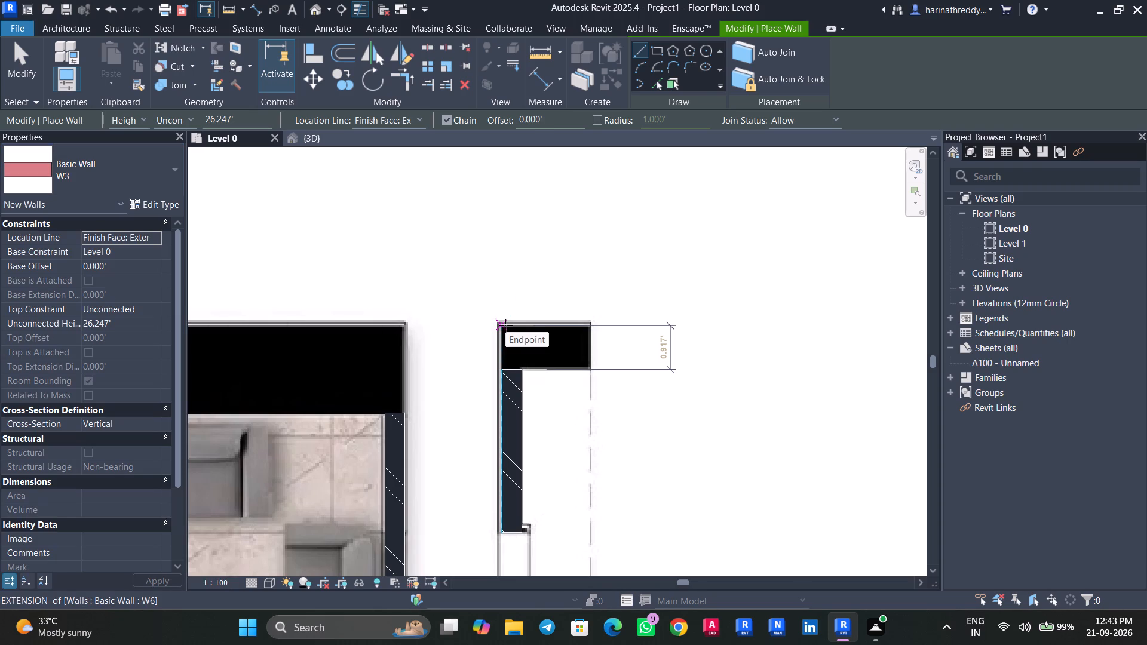
pyautogui.click(505, 325)
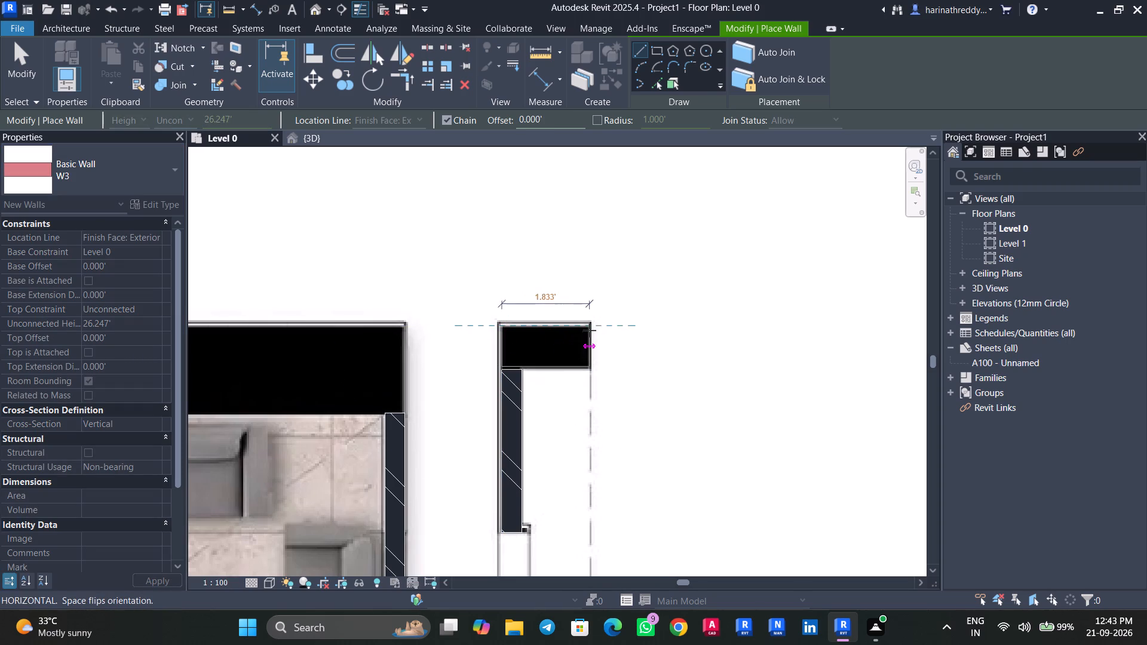
pyautogui.click(589, 330)
pyautogui.press('Escape')
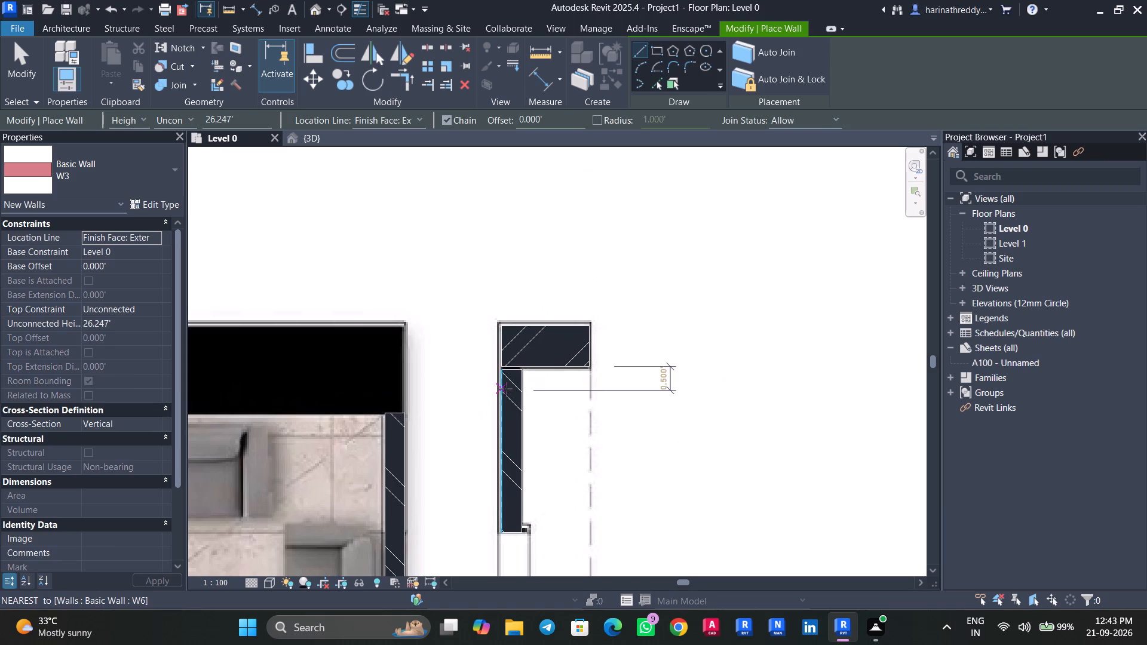
pyautogui.press('Escape')
# Extend the upper end of the W6 wall above the Lounge-side opening to meet the W3 head wall.
pyautogui.click(510, 387)
pyautogui.moveTo(502, 369); pyautogui.dragTo(503, 363)
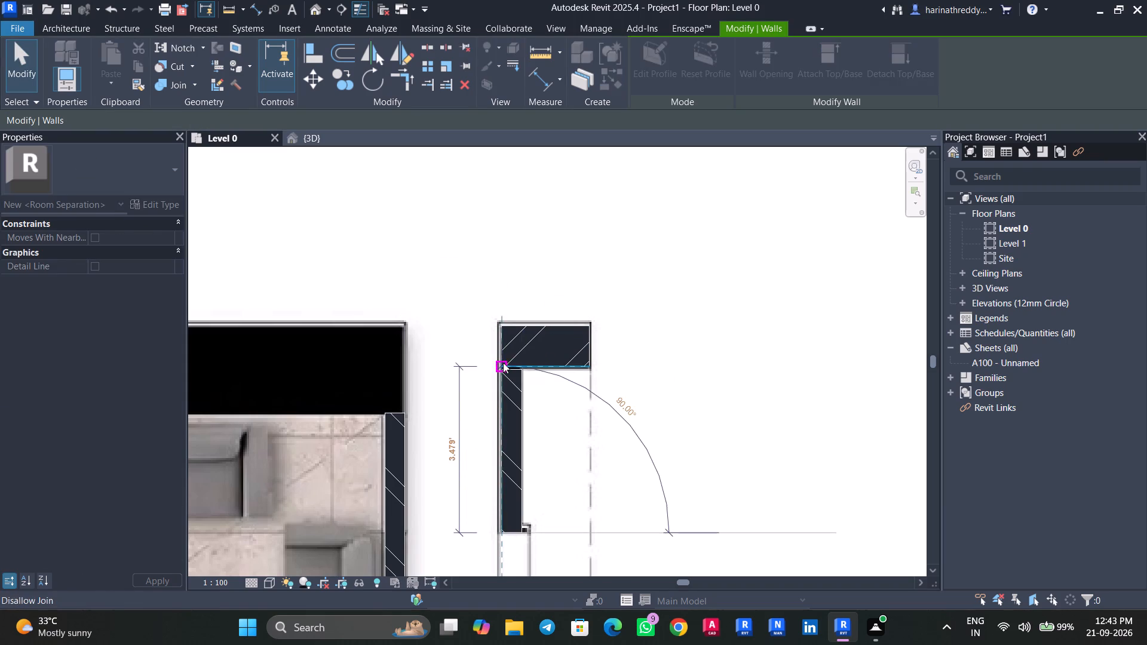
pyautogui.press('Escape')
# Adjust the upper end of the W6 wall between the entry paving and the Lounge-side opening to fit the plan image.
pyautogui.scroll(-7, 530, 372)
pyautogui.moveTo(544, 416); pyautogui.dragTo(520, 363, button='middle')
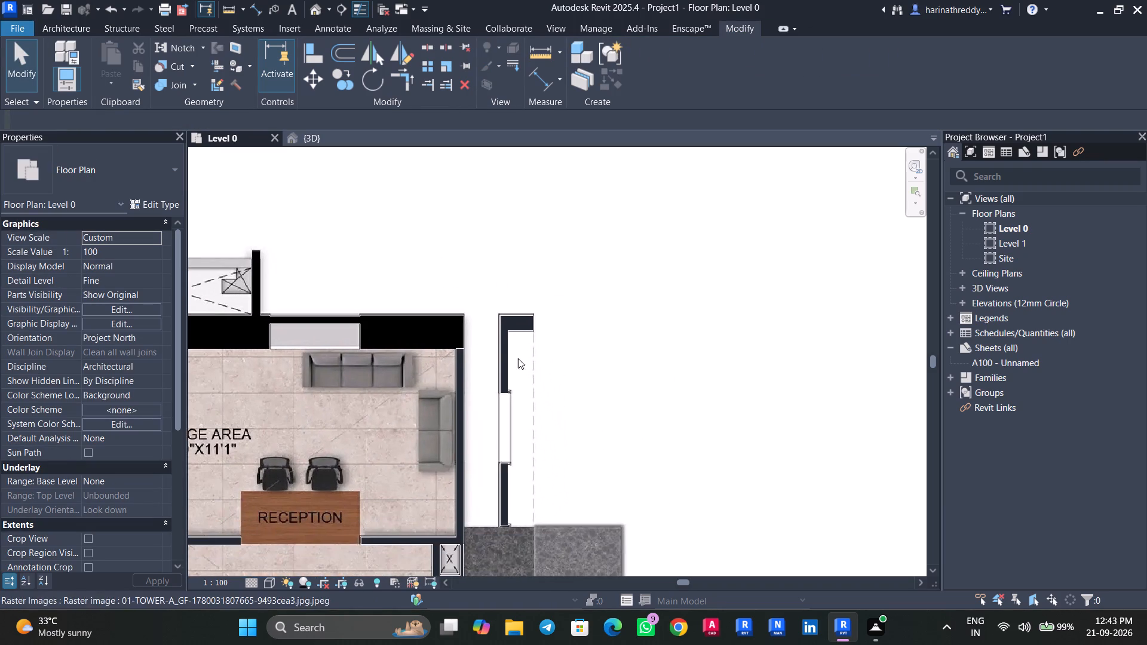
pyautogui.scroll(14, 537, 492)
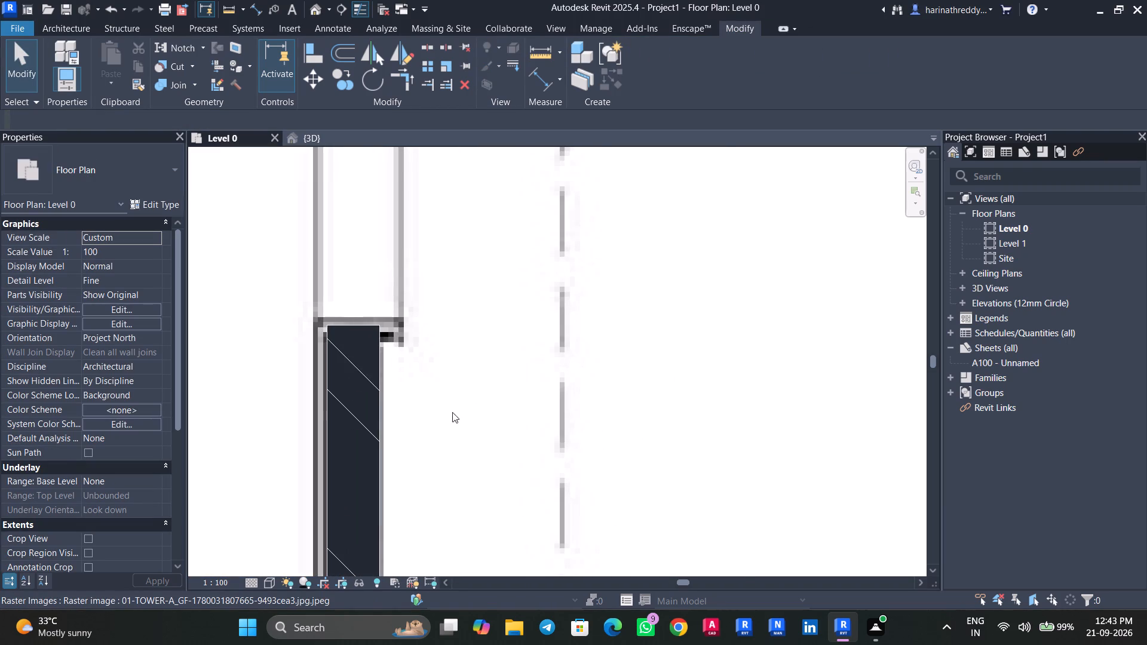
pyautogui.scroll(1, 426, 387)
pyautogui.moveTo(426, 387); pyautogui.dragTo(526, 497, button='middle')
pyautogui.scroll(5, 509, 478)
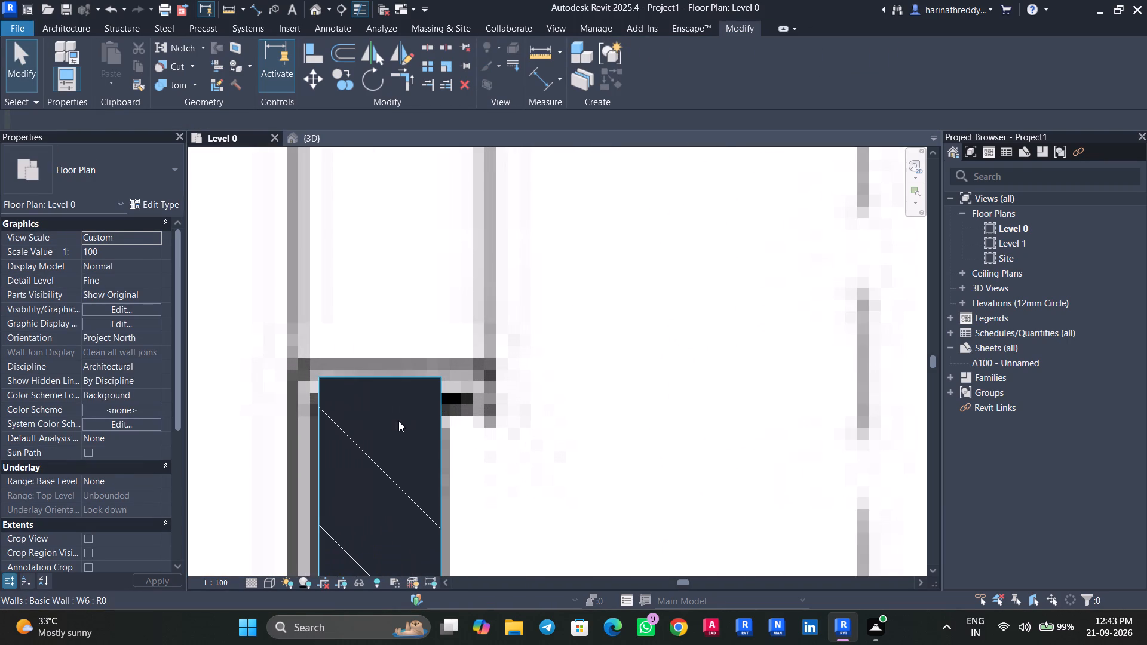
pyautogui.click(398, 421)
pyautogui.scroll(-3, 392, 422)
pyautogui.moveTo(385, 426); pyautogui.dragTo(395, 410, button='middle')
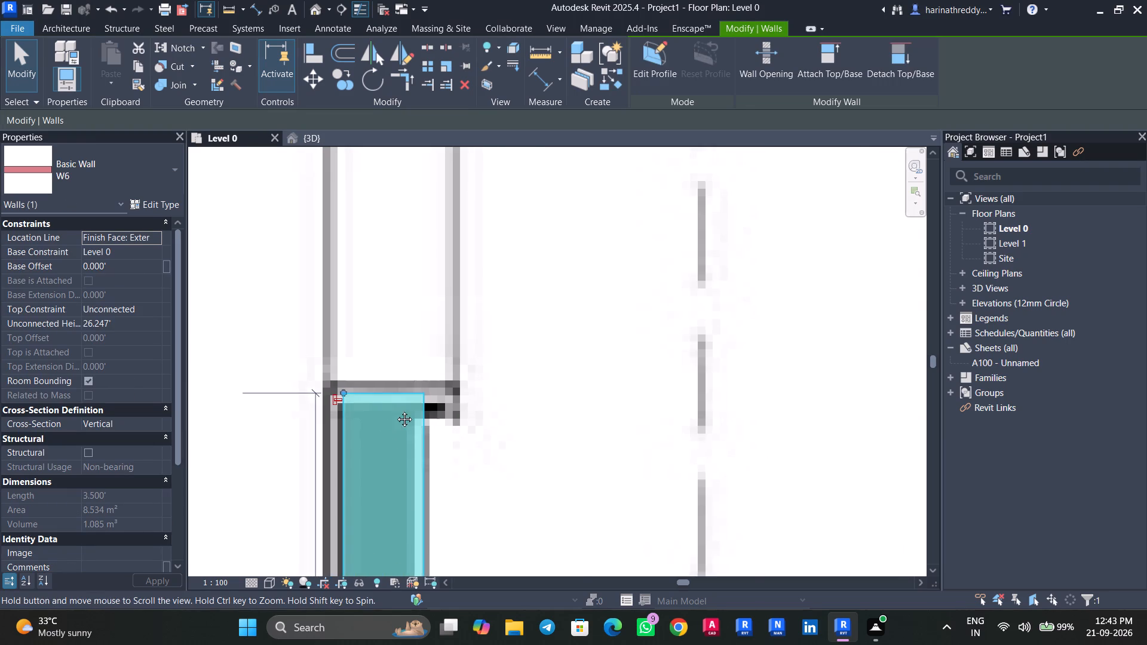
pyautogui.moveTo(395, 410); pyautogui.dragTo(541, 244, button='middle')
pyautogui.moveTo(498, 210); pyautogui.dragTo(497, 223)
pyautogui.press('Escape')
# Stretch the lower end of the same W6 wall slightly down toward the entry paving edge in the plan image.
pyautogui.scroll(-4, 589, 268)
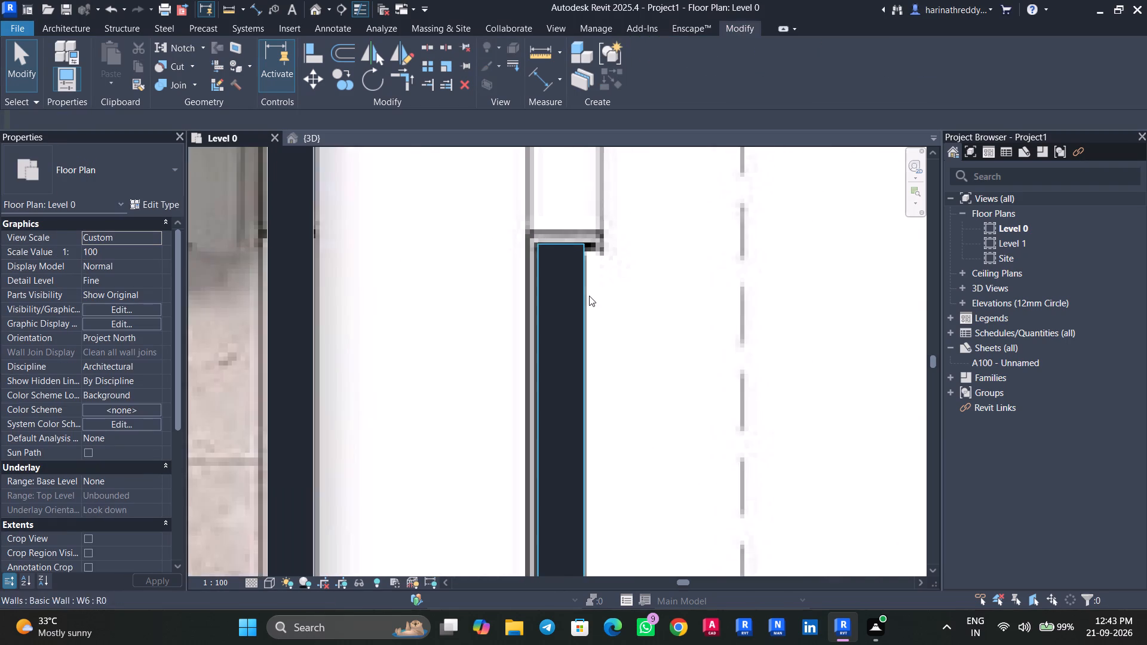
pyautogui.moveTo(589, 297); pyautogui.dragTo(440, 239, button='middle')
pyautogui.scroll(-1, 472, 392)
pyautogui.moveTo(468, 392); pyautogui.dragTo(458, 284, button='middle')
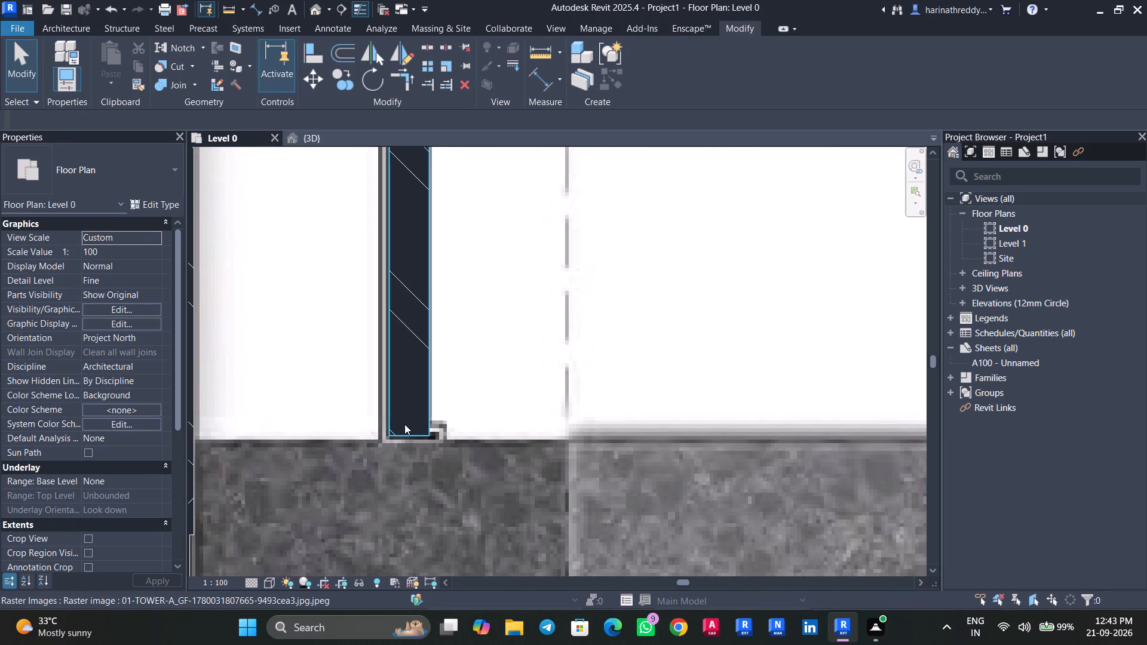
pyautogui.scroll(7, 401, 421)
pyautogui.click(418, 396)
pyautogui.moveTo(368, 463); pyautogui.dragTo(368, 469)
pyautogui.press('Escape')
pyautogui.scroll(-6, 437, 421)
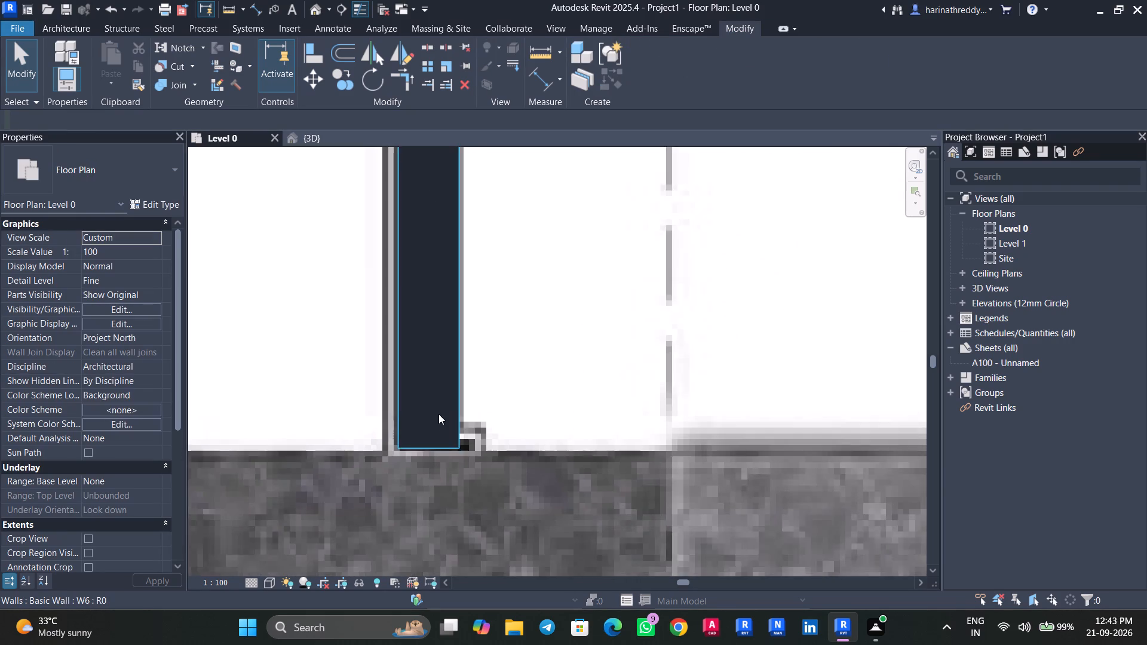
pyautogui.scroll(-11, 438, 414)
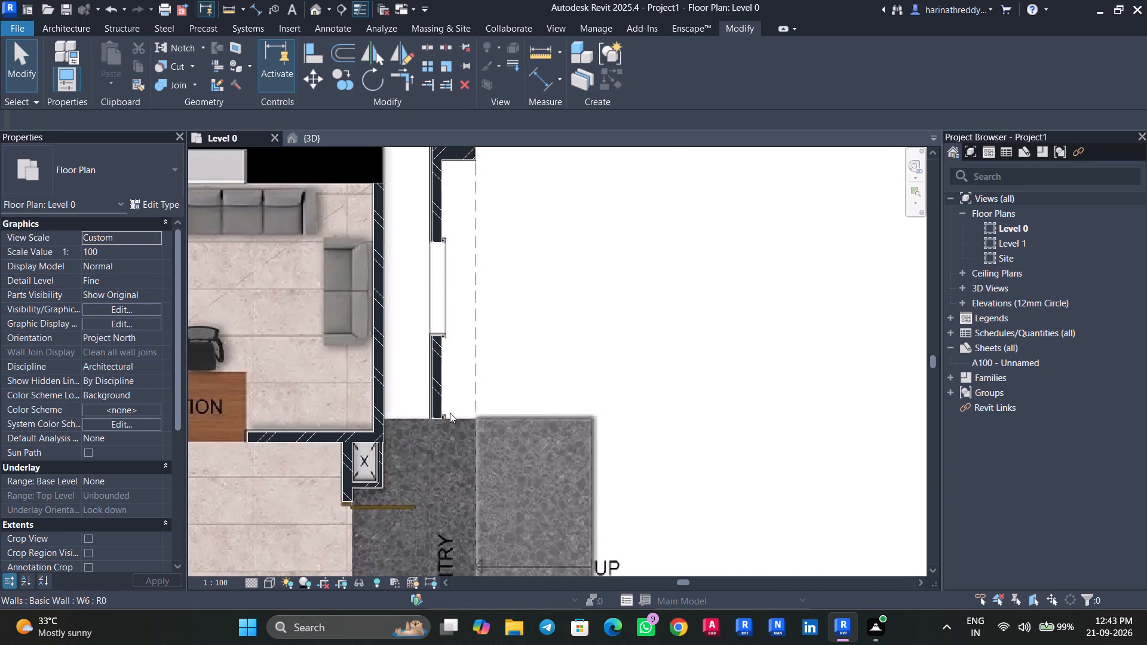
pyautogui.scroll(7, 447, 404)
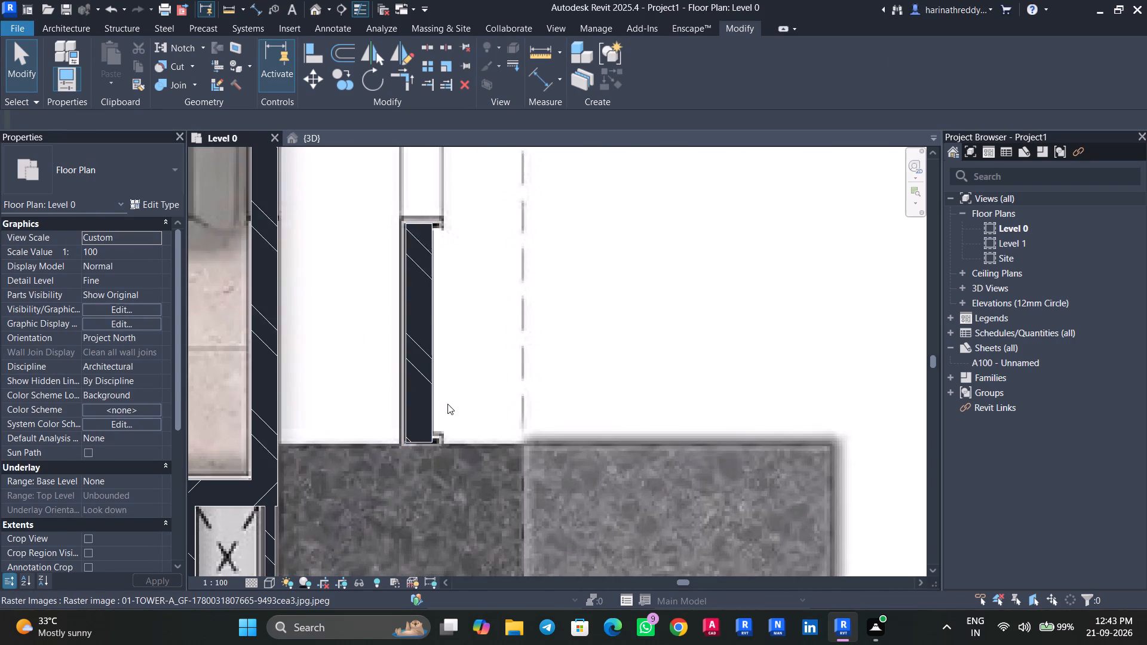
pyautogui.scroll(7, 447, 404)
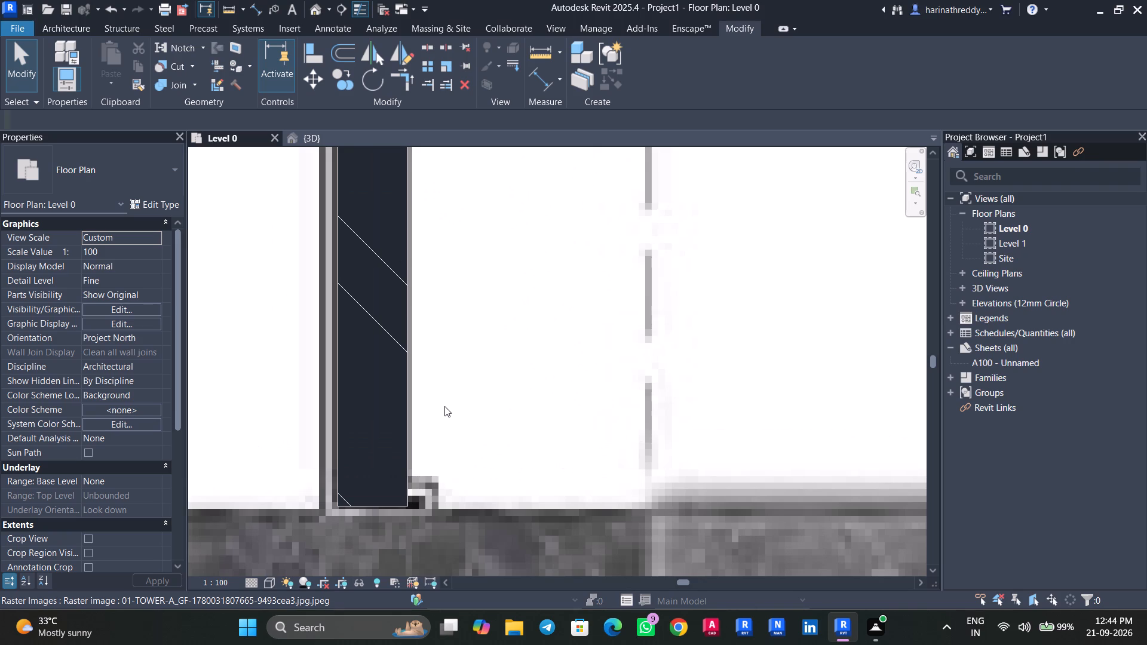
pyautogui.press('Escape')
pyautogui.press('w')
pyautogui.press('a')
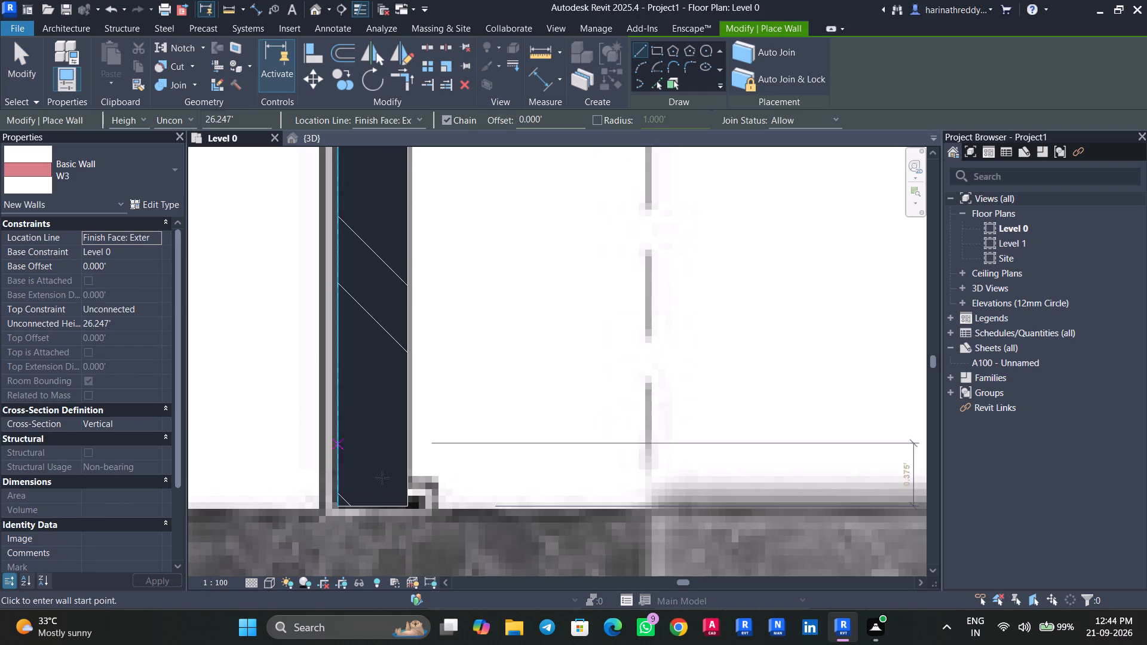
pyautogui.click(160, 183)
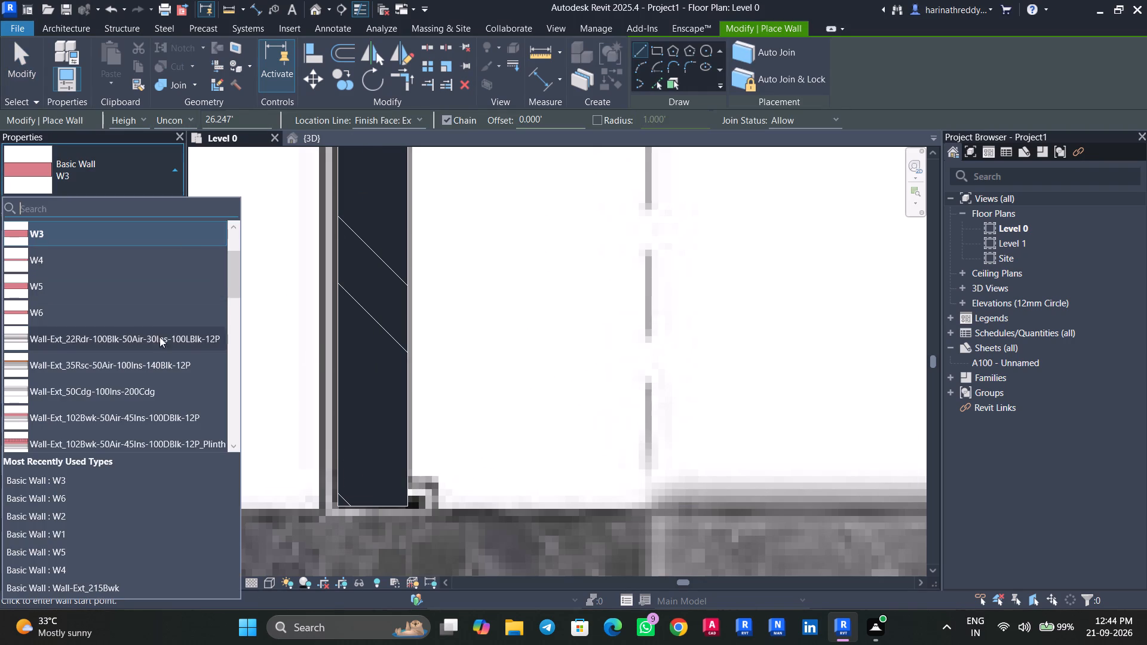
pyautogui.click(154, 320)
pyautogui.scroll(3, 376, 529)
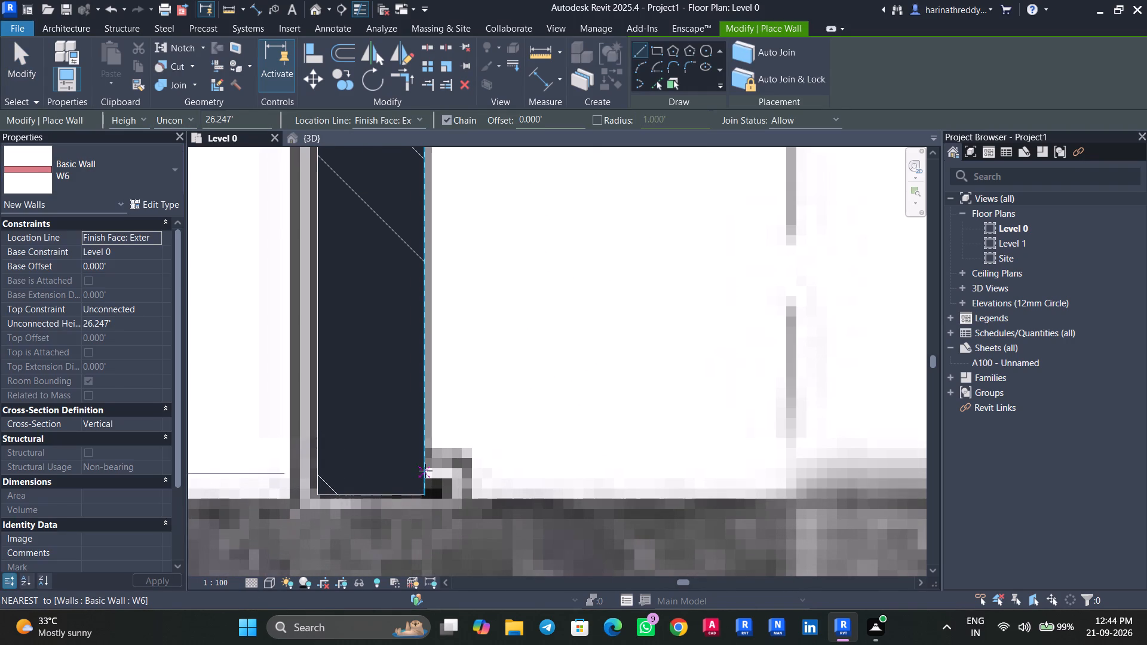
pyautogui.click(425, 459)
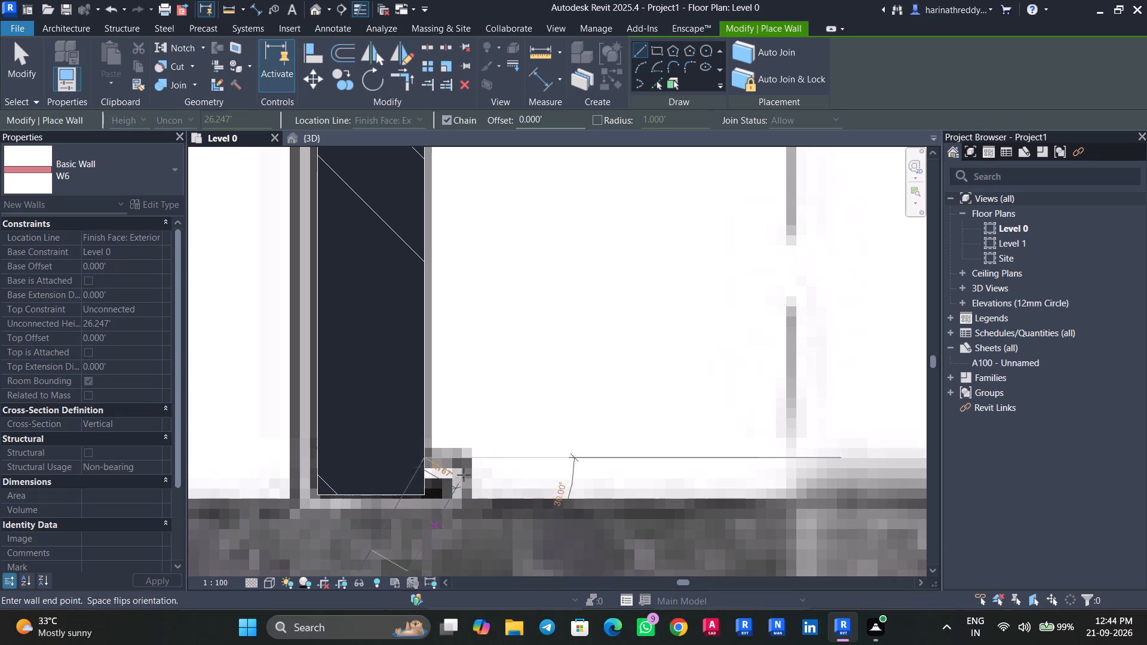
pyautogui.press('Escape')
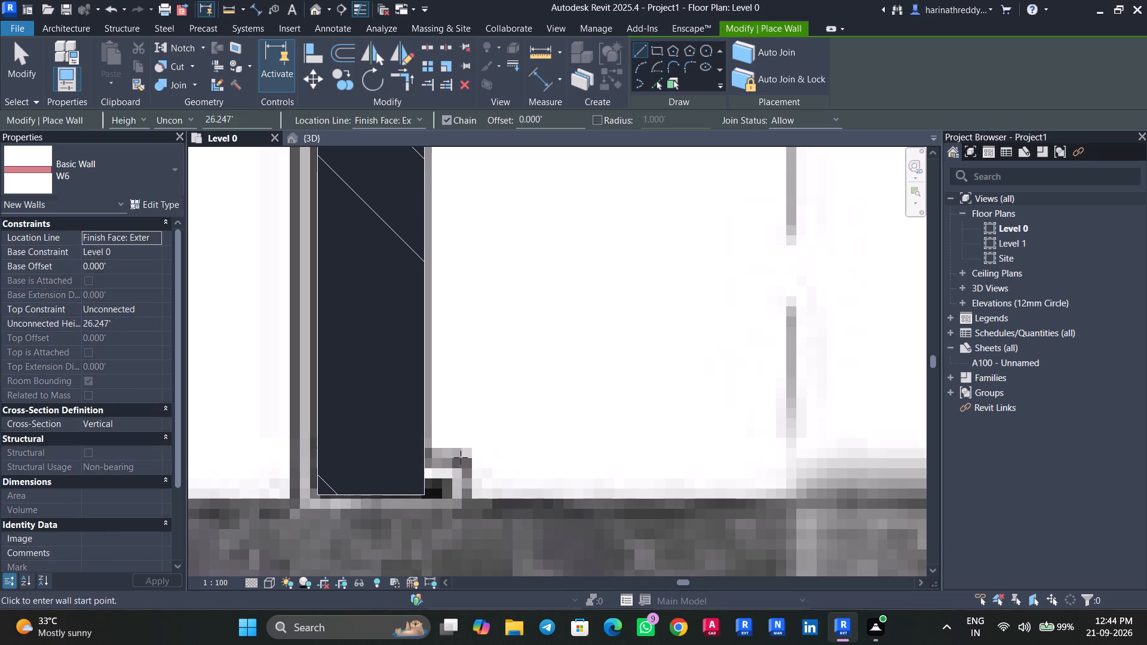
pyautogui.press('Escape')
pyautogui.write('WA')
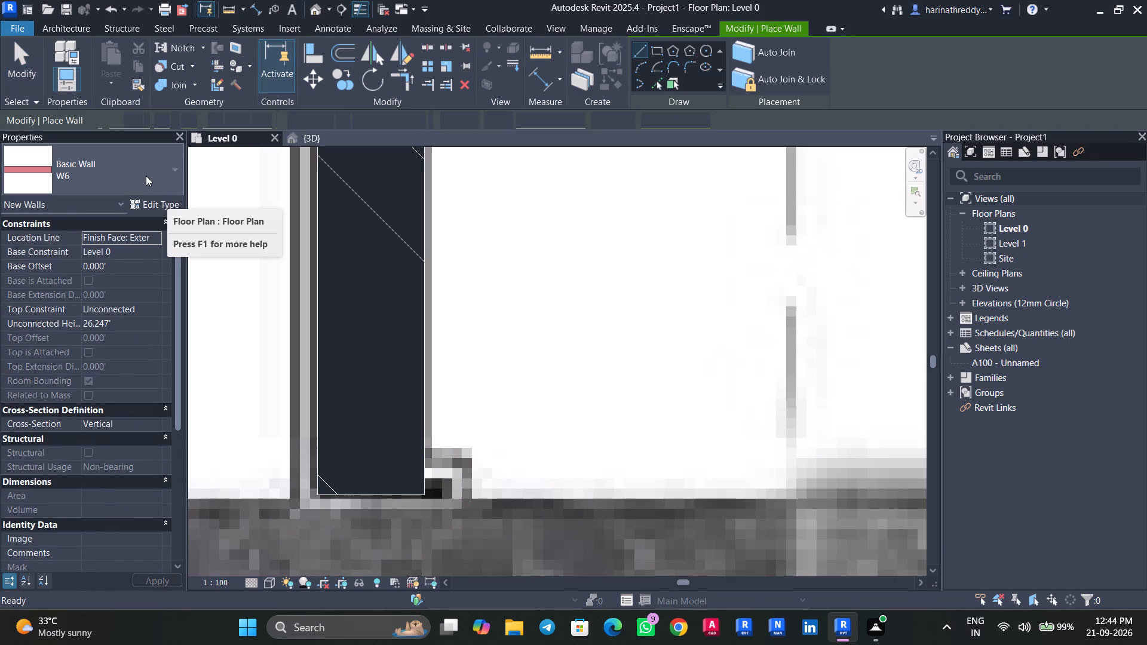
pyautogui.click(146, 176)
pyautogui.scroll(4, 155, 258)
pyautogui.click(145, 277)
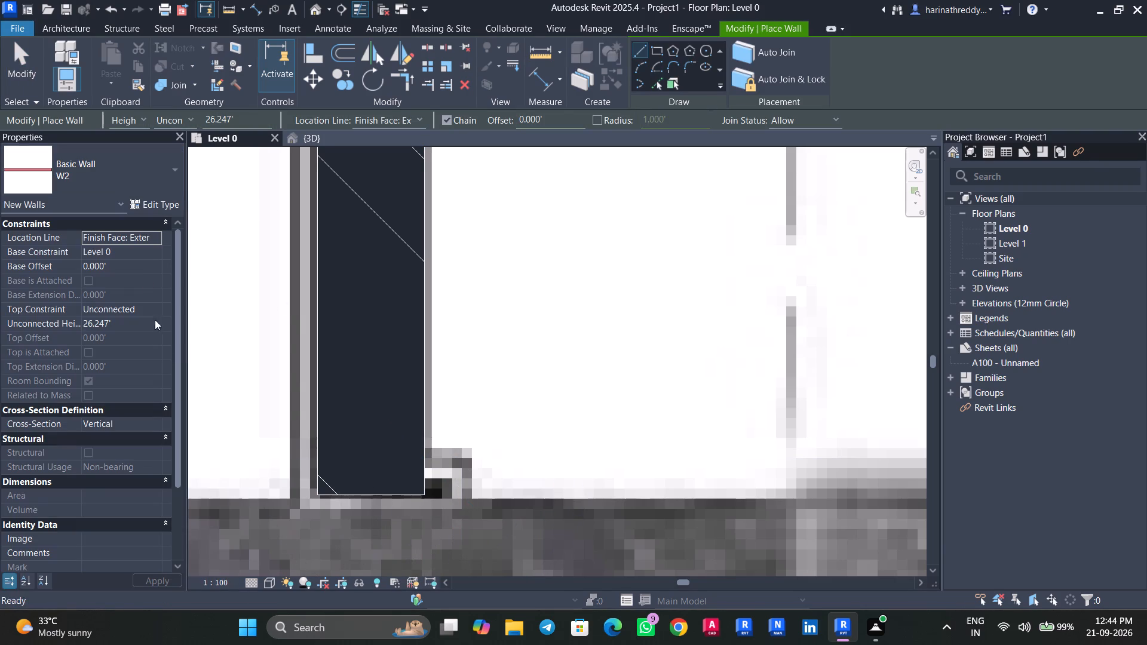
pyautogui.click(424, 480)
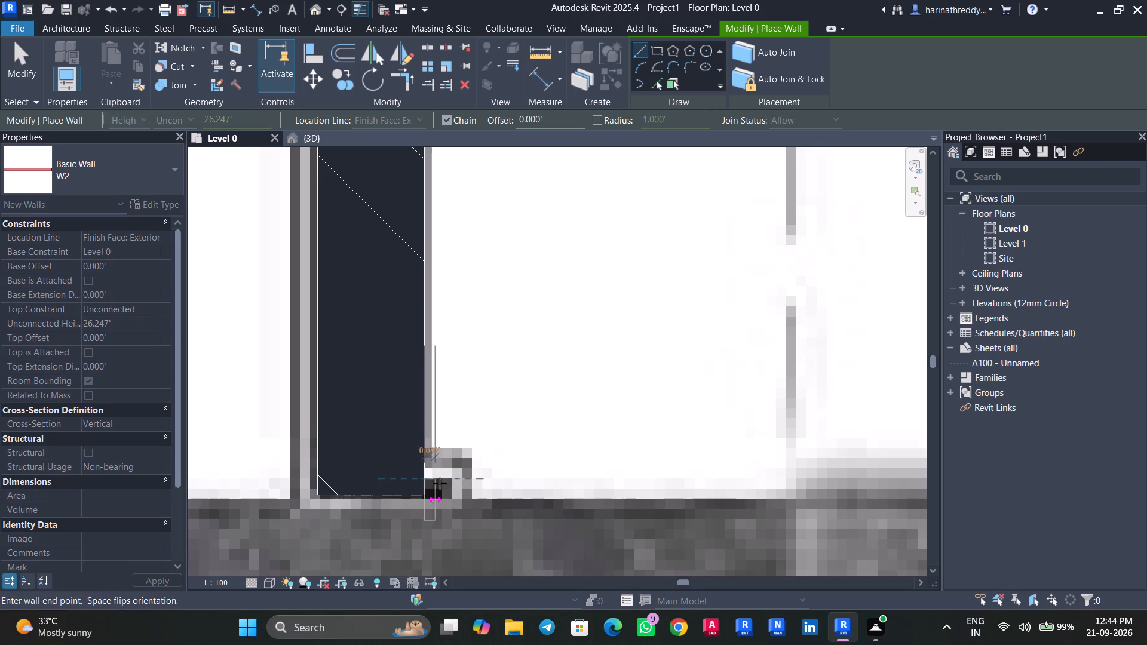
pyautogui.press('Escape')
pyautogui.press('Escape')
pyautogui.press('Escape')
# Draw a vertical W6 wall about 2.58' long over the black wall between the Entrance Lobby and the duct below the entry doors.
pyautogui.scroll(-5, 446, 479)
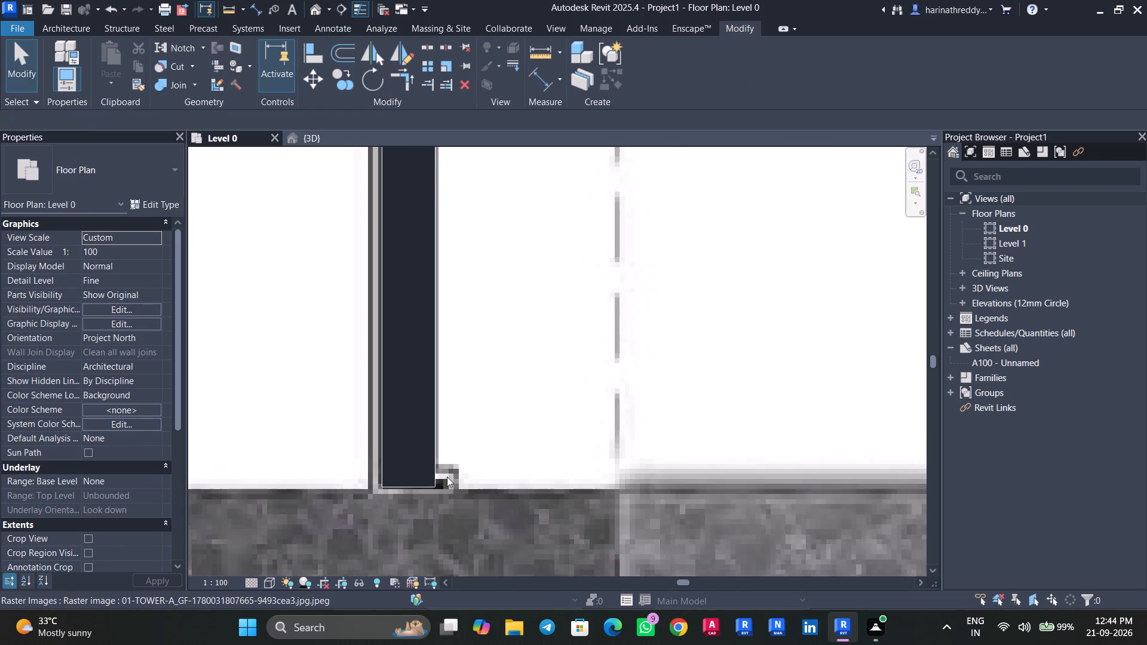
pyautogui.scroll(-18, 447, 471)
pyautogui.moveTo(447, 471); pyautogui.dragTo(525, 253, button='middle')
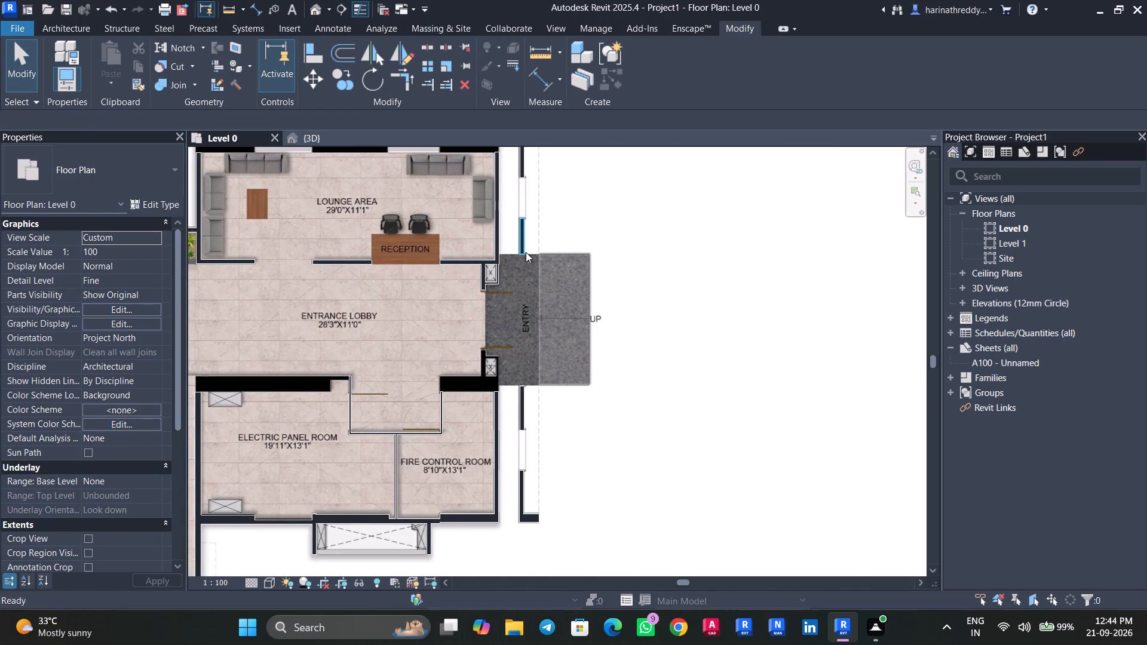
pyautogui.moveTo(363, 394); pyautogui.dragTo(410, 395, button='middle')
pyautogui.scroll(10, 528, 389)
pyautogui.moveTo(523, 373); pyautogui.dragTo(462, 454, button='middle')
pyautogui.scroll(-3, 446, 434)
pyautogui.moveTo(446, 434); pyautogui.dragTo(430, 510, button='middle')
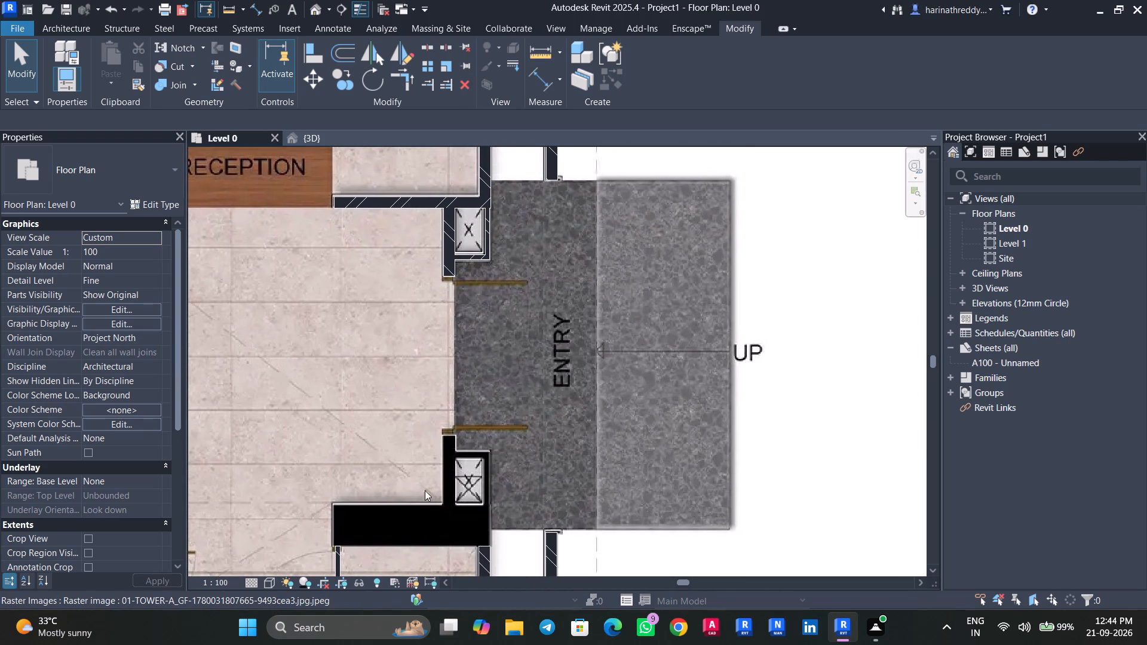
pyautogui.write('WA')
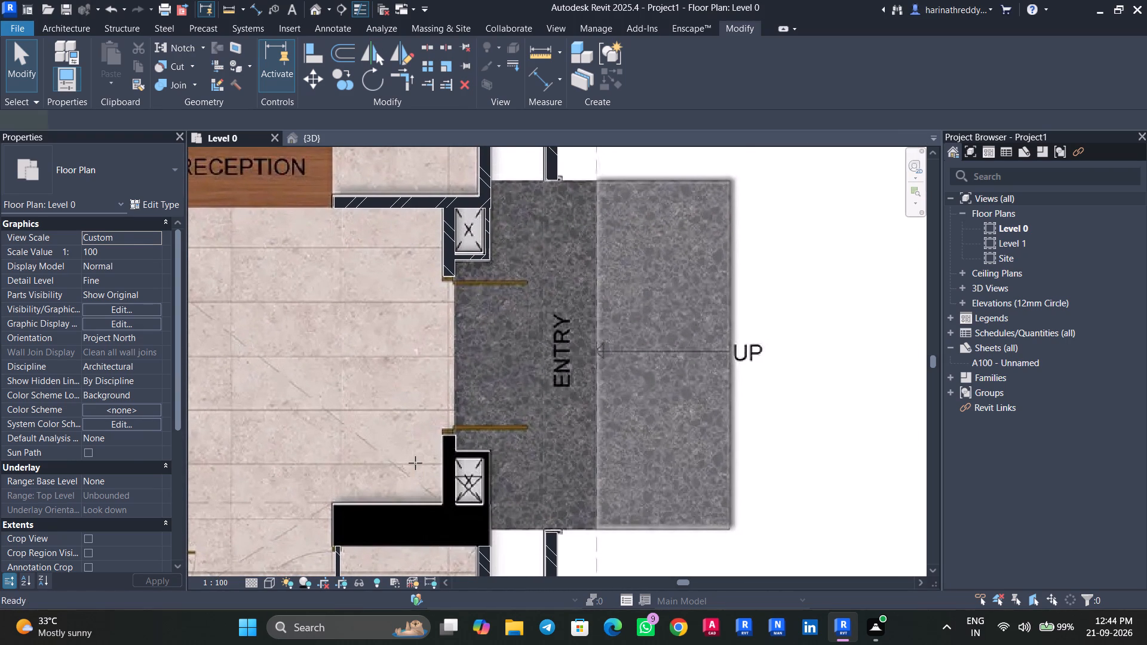
pyautogui.scroll(6, 438, 444)
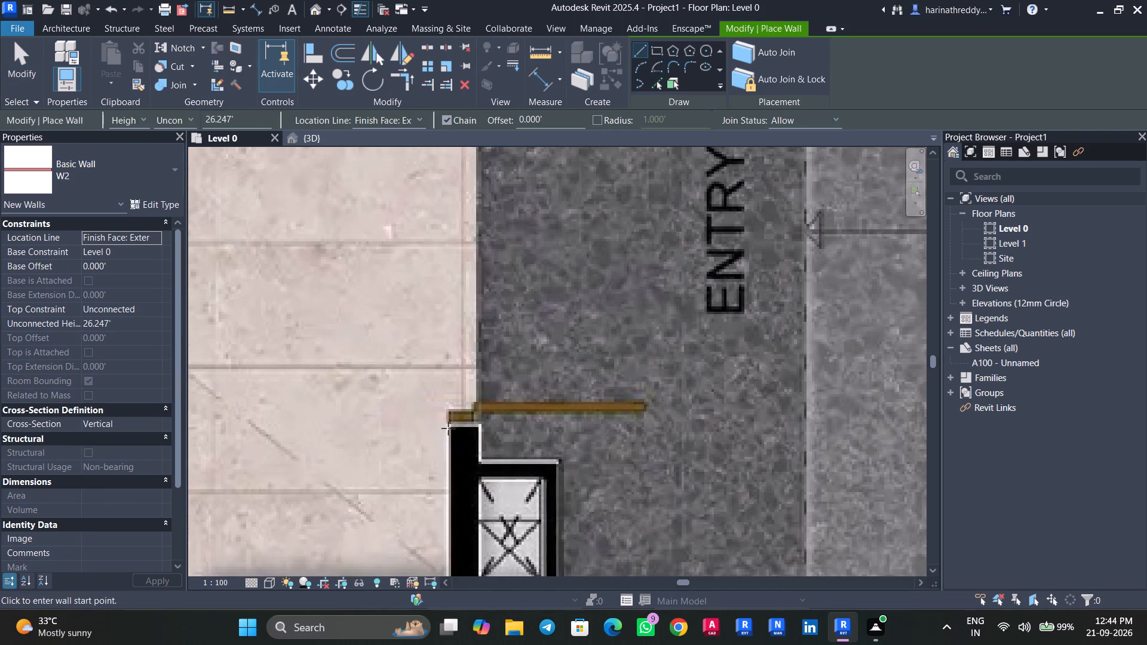
pyautogui.click(450, 425)
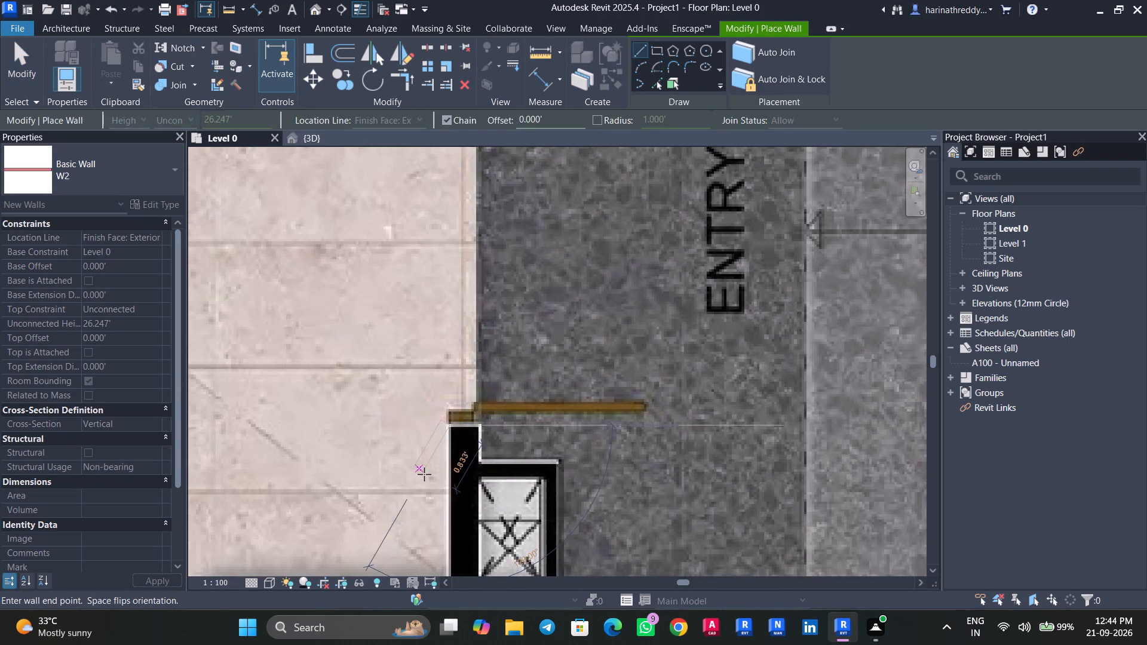
pyautogui.press('Escape')
pyautogui.click(131, 179)
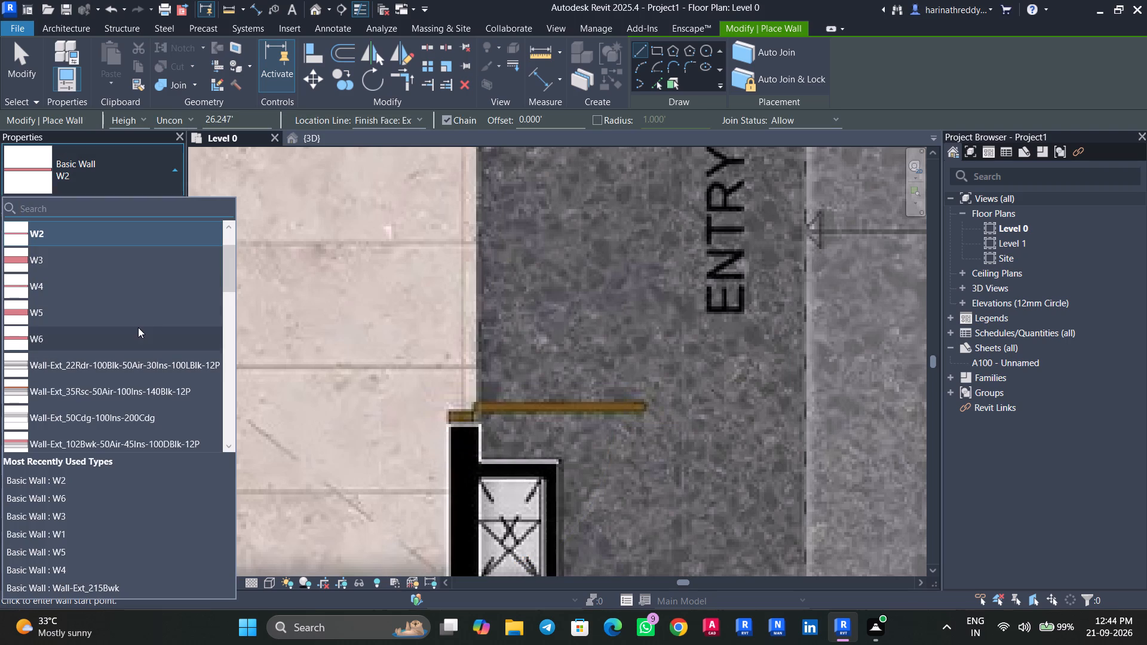
pyautogui.click(138, 327)
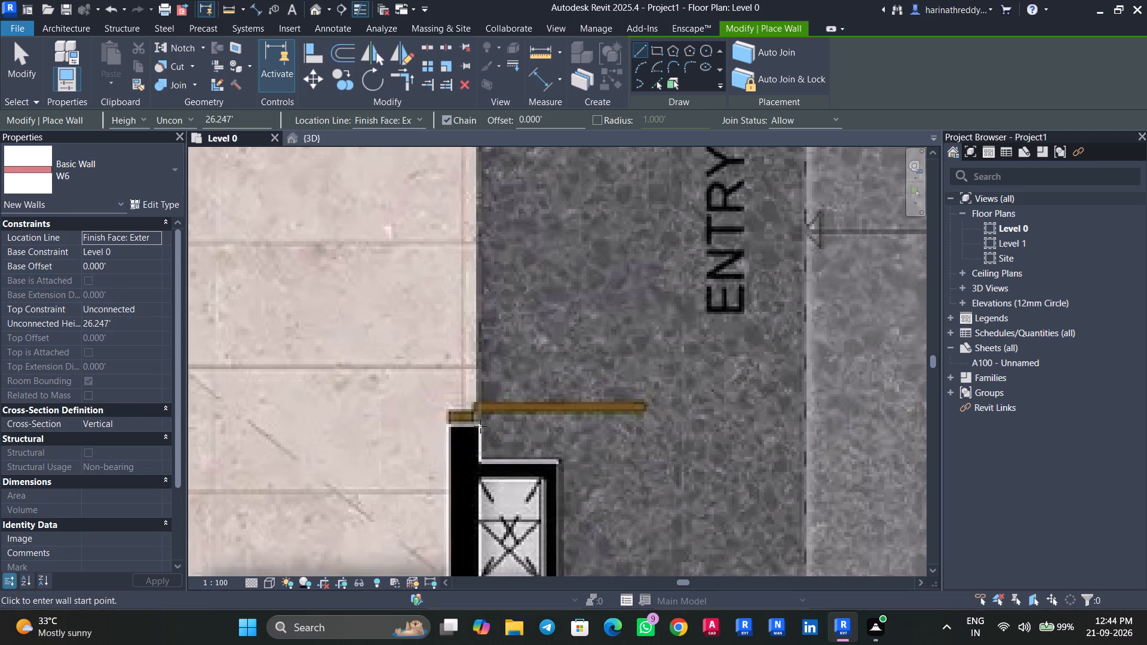
pyautogui.click(480, 426)
pyautogui.scroll(-4, 476, 482)
pyautogui.moveTo(476, 482); pyautogui.dragTo(465, 388, button='middle')
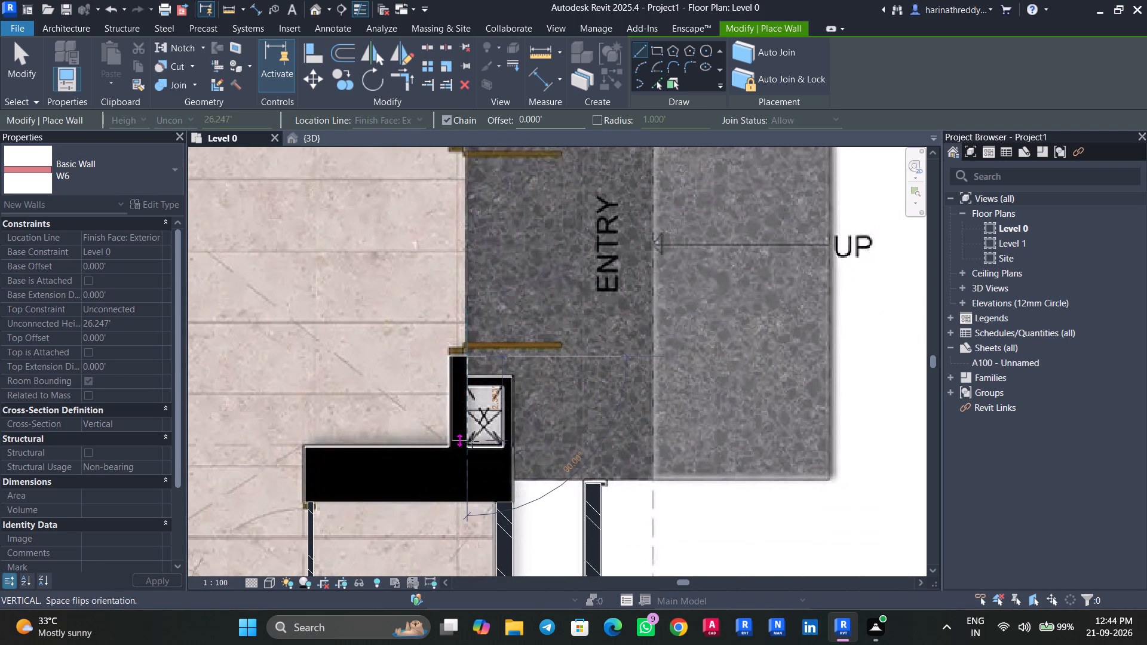
pyautogui.scroll(7, 471, 447)
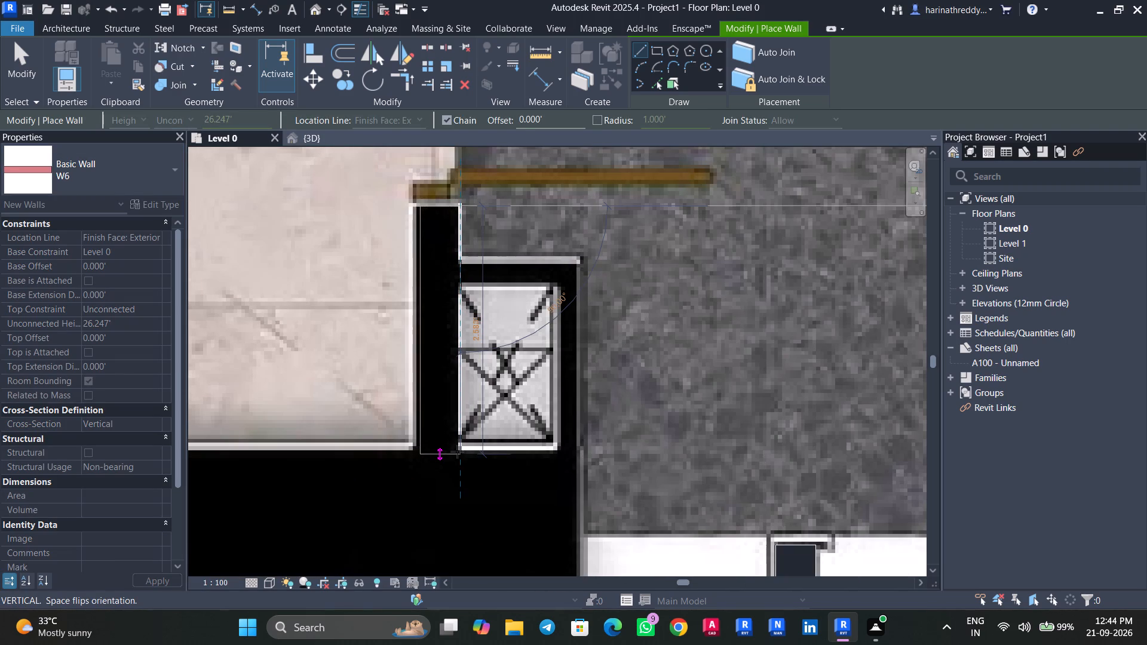
pyautogui.click(457, 451)
pyautogui.press('Escape')
pyautogui.press('Escape')
# Nudge the new W6 wall slightly toward the Entrance Lobby to align it with the plan image.
pyautogui.click(431, 408)
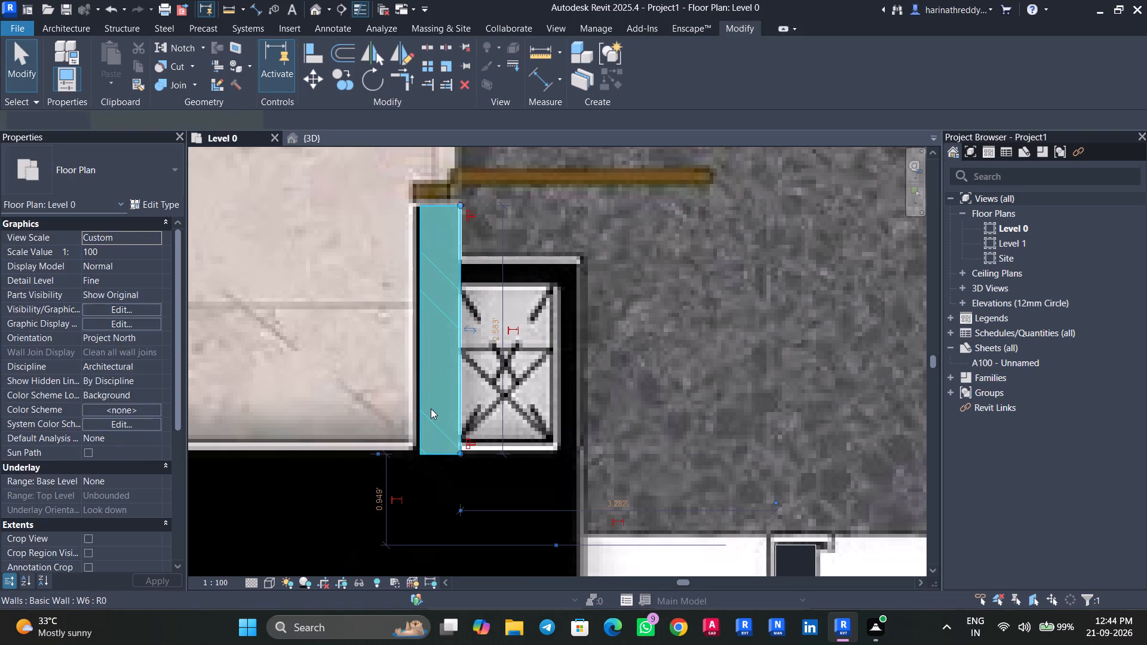
pyautogui.press('Left')
pyautogui.press('Escape')
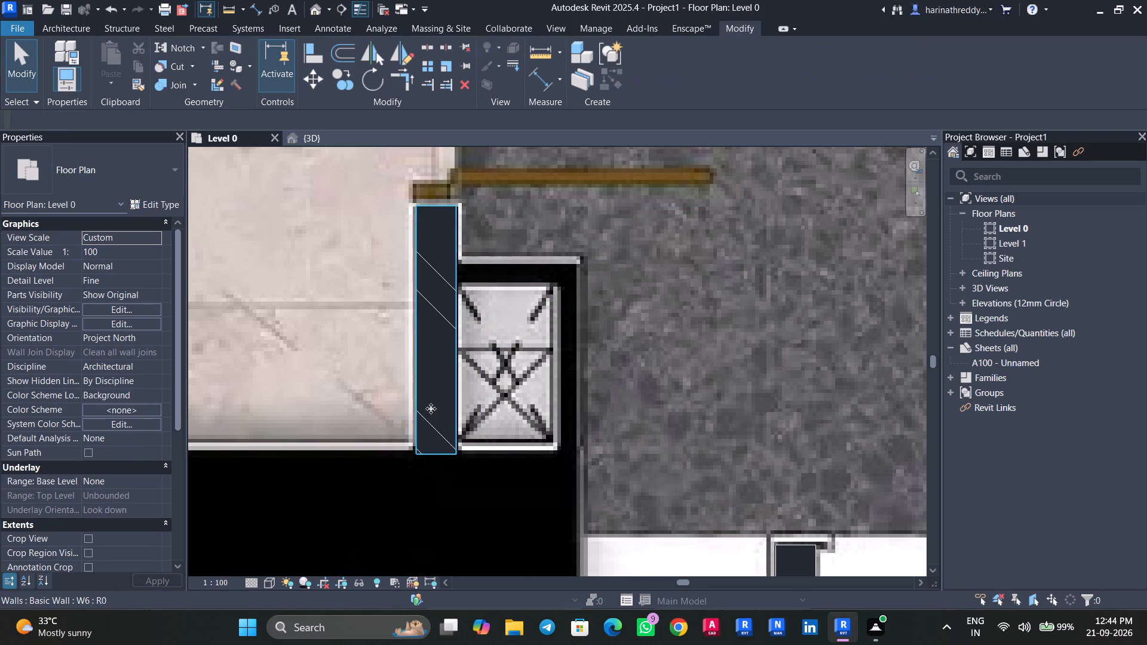
# Measure the thickness of the duct's upper and outer black walls in the plan image beside the new W6 wall.
pyautogui.scroll(-4, 431, 408)
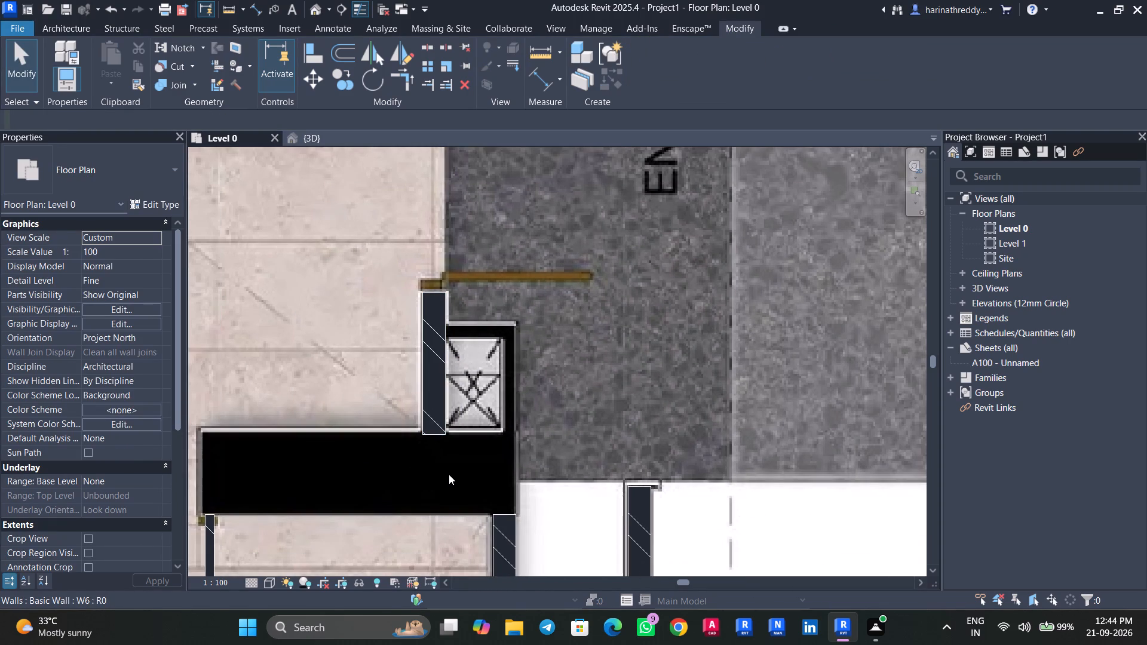
pyautogui.press('Escape')
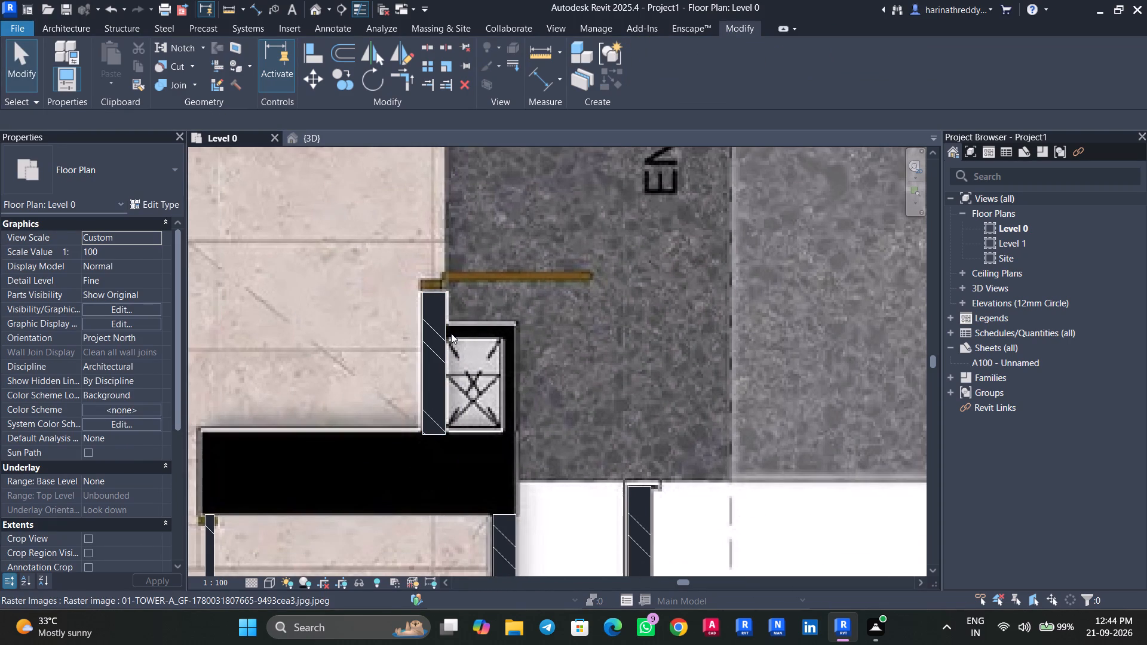
pyautogui.click(394, 285)
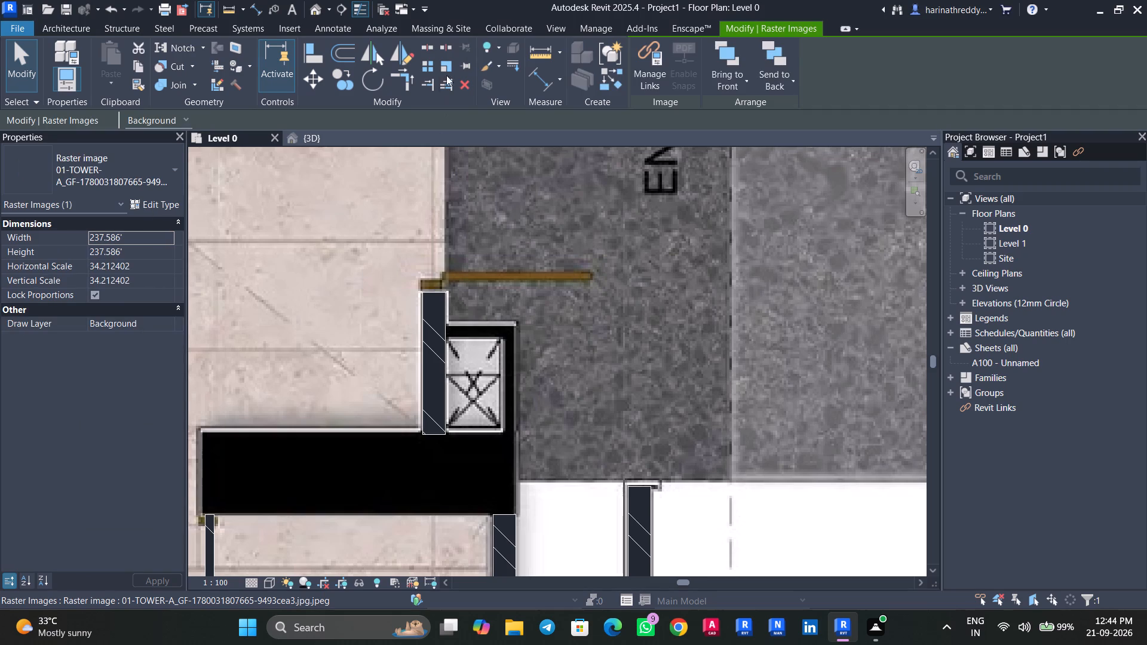
pyautogui.click(444, 64)
pyautogui.scroll(7, 486, 352)
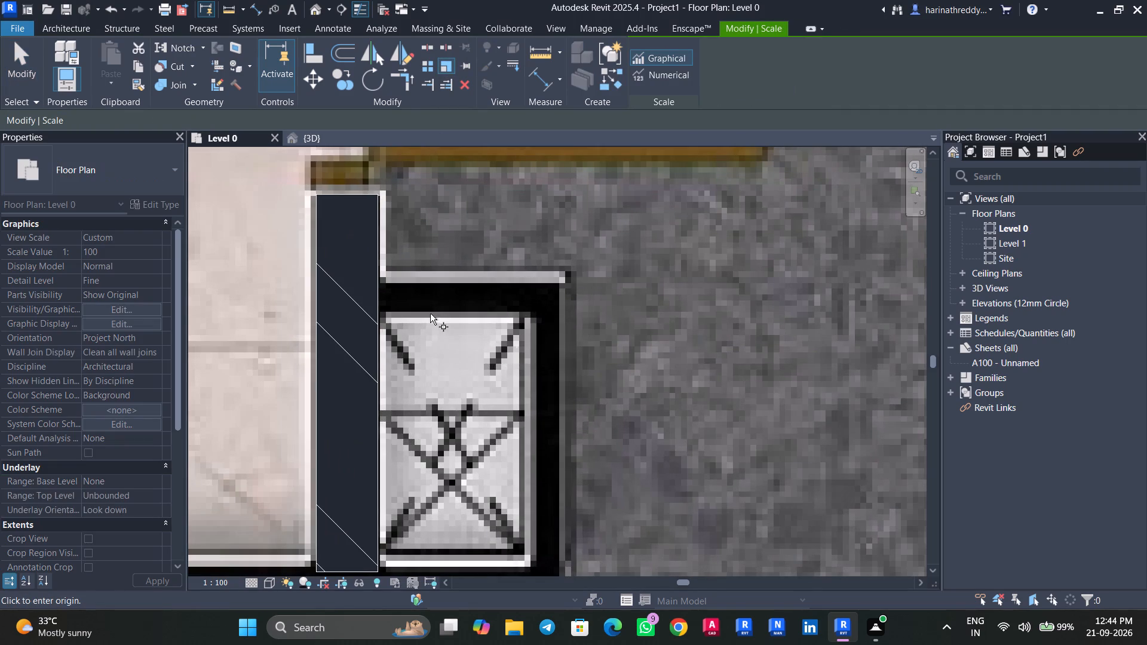
pyautogui.click(431, 315)
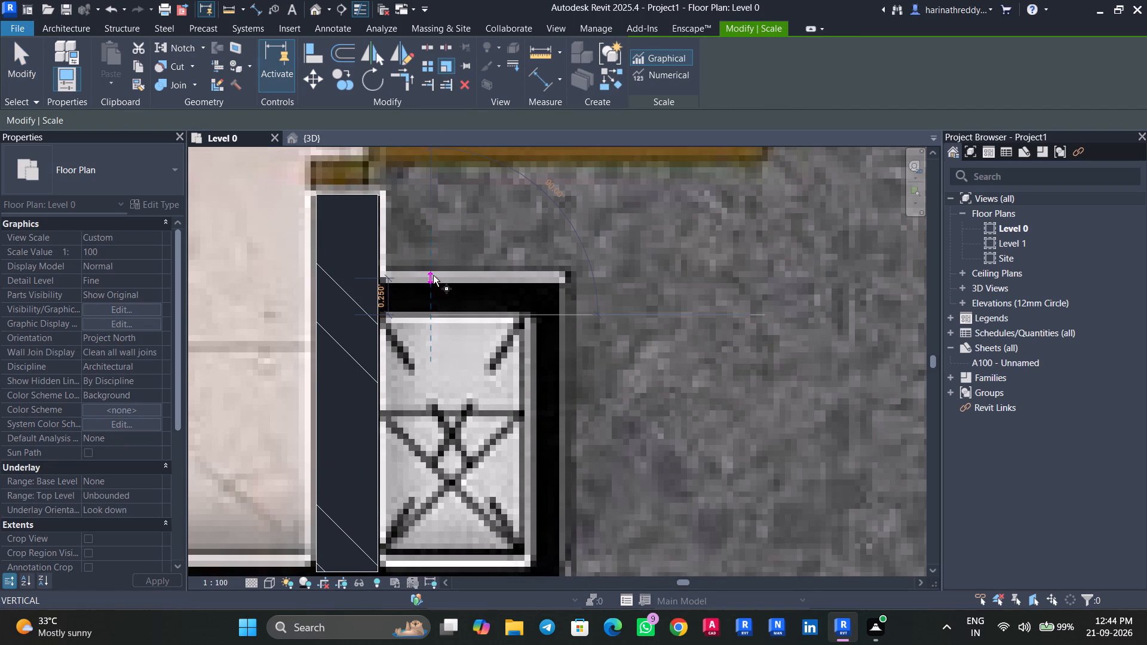
pyautogui.press('Escape')
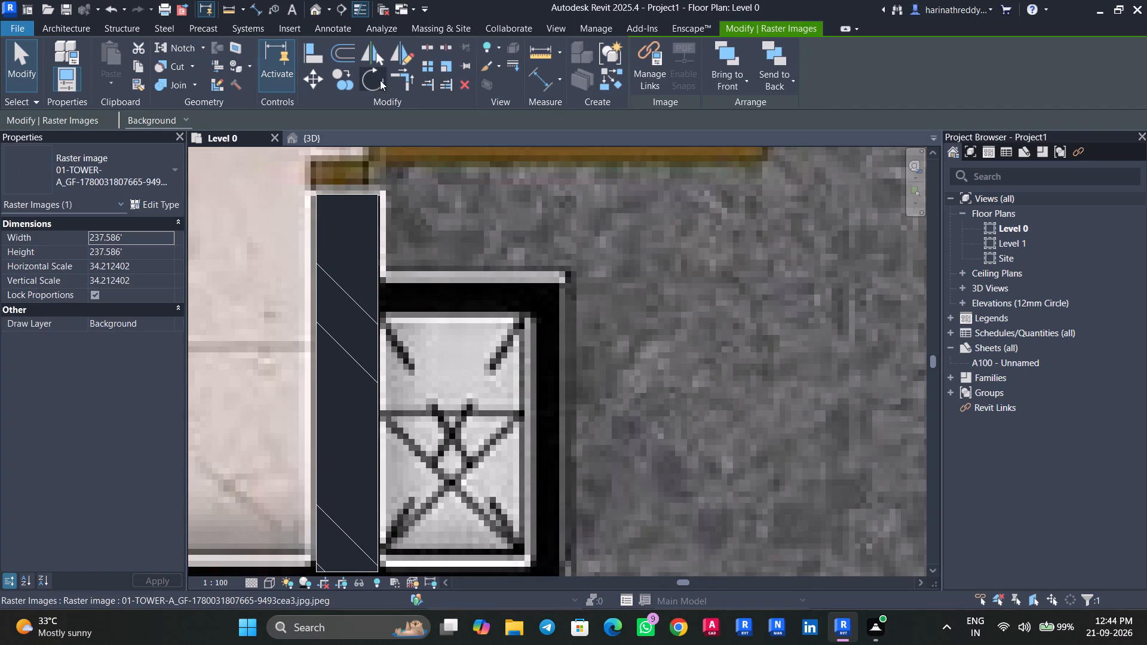
pyautogui.click(449, 69)
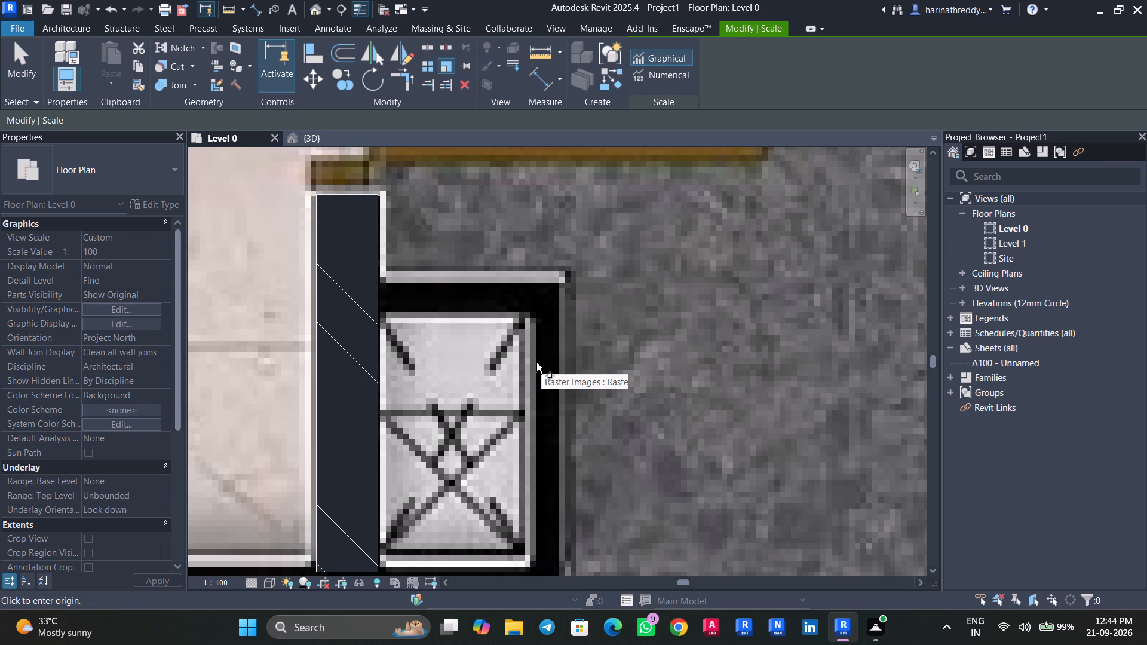
pyautogui.click(532, 366)
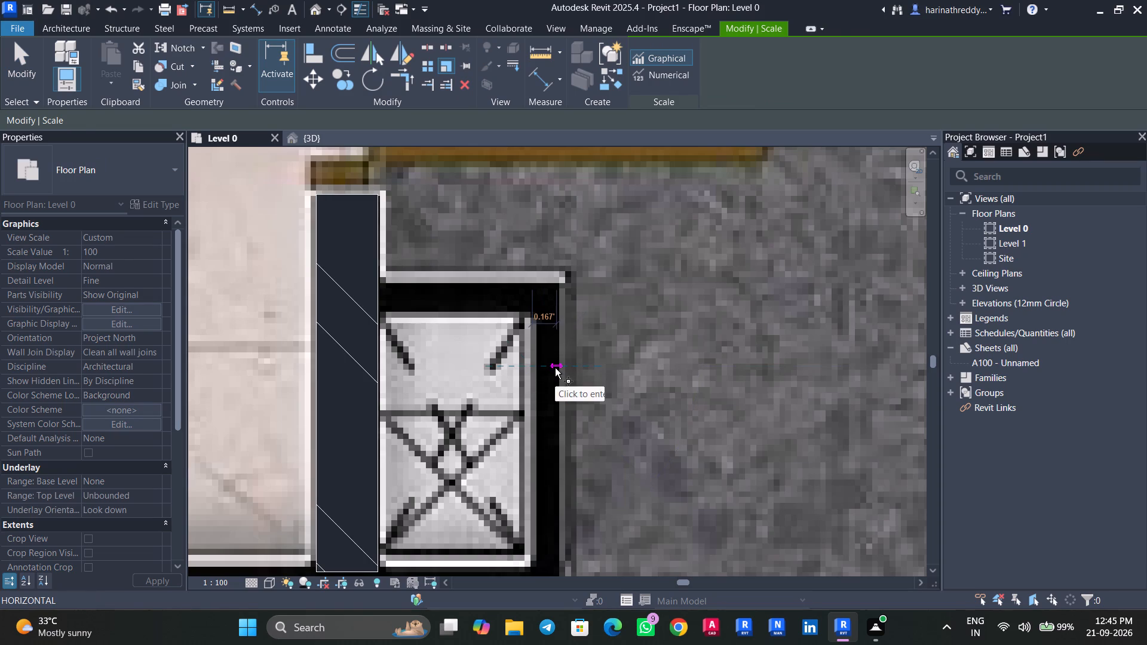
pyautogui.press('Escape')
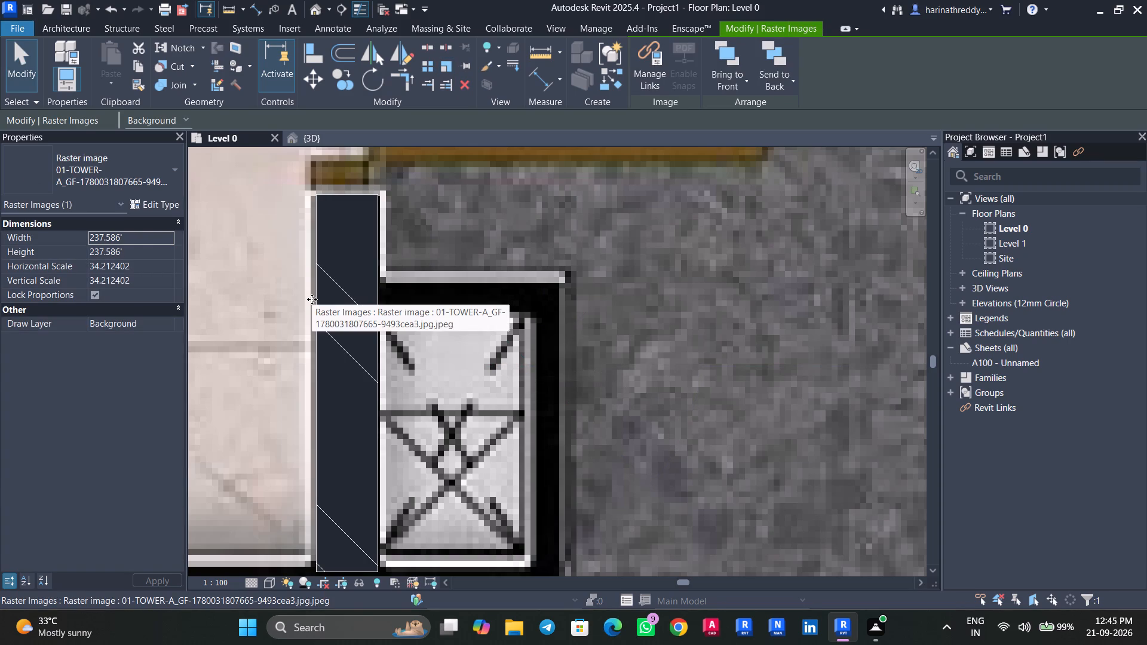
# Draw W2 walls over the duct's upper and outer black walls below the entry doors, about 1.25' and 1.9' long.
pyautogui.write('WA')
pyautogui.click(66, 170)
pyautogui.scroll(4, 107, 265)
pyautogui.click(91, 283)
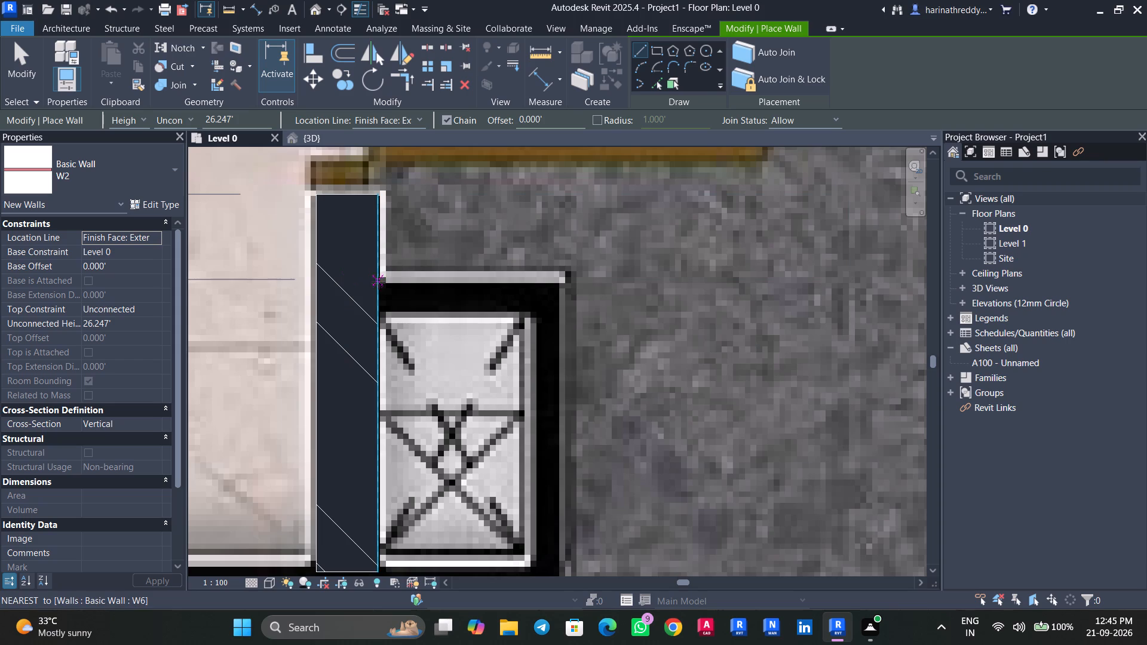
pyautogui.click(378, 282)
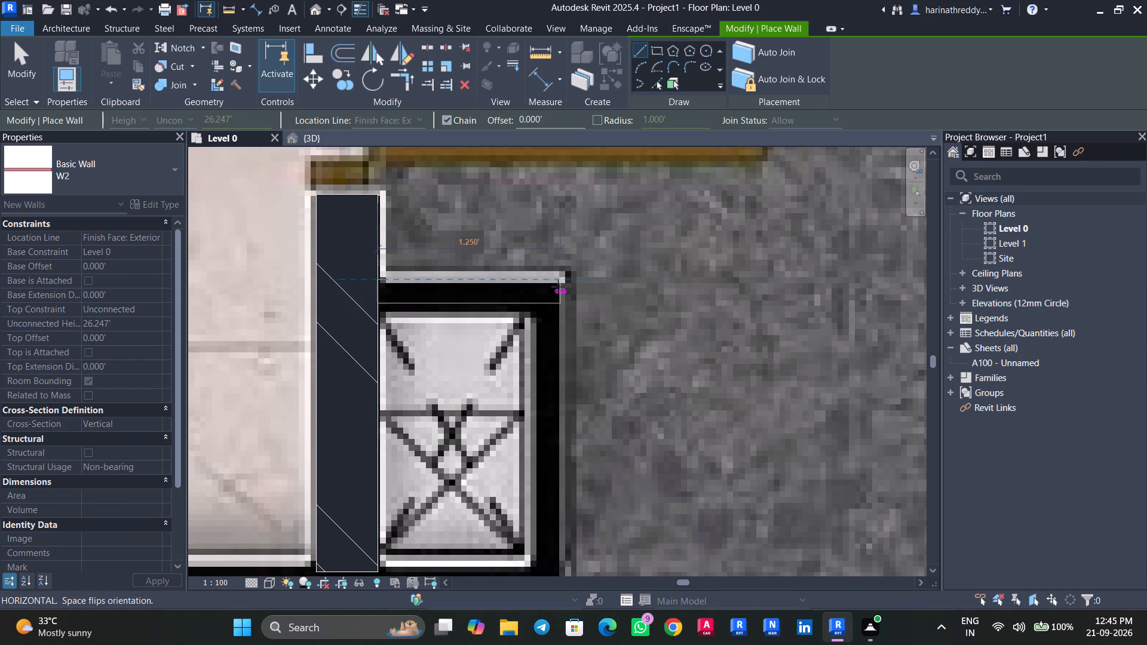
pyautogui.click(559, 287)
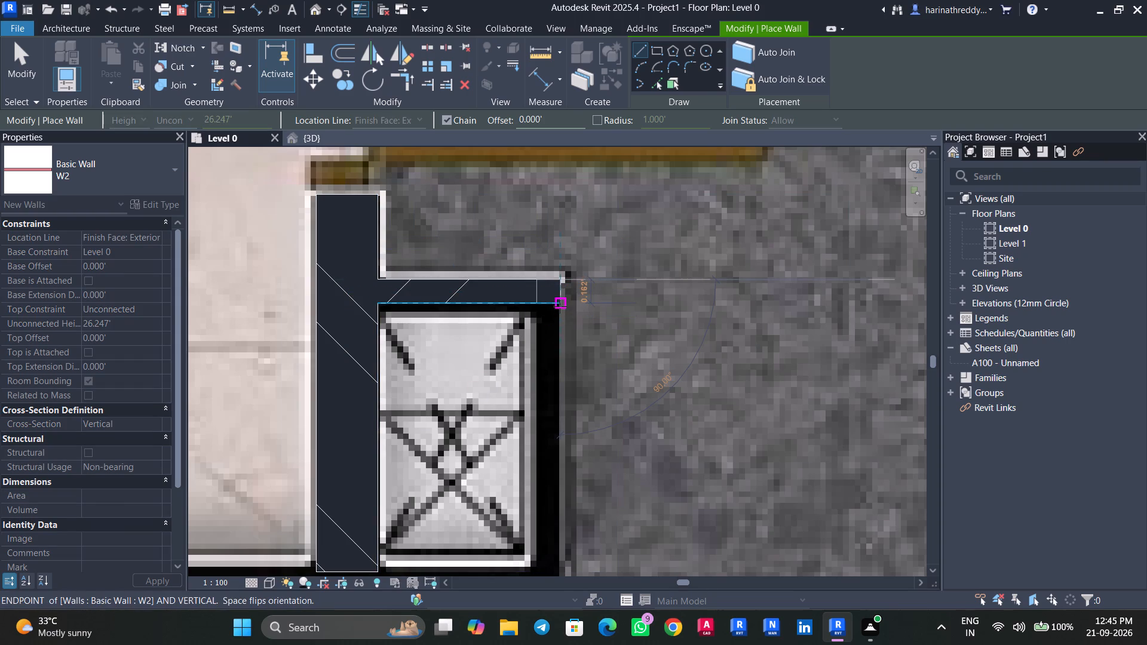
pyautogui.press('Escape')
pyautogui.moveTo(560, 305); pyautogui.dragTo(563, 388)
pyautogui.scroll(-4, 562, 437)
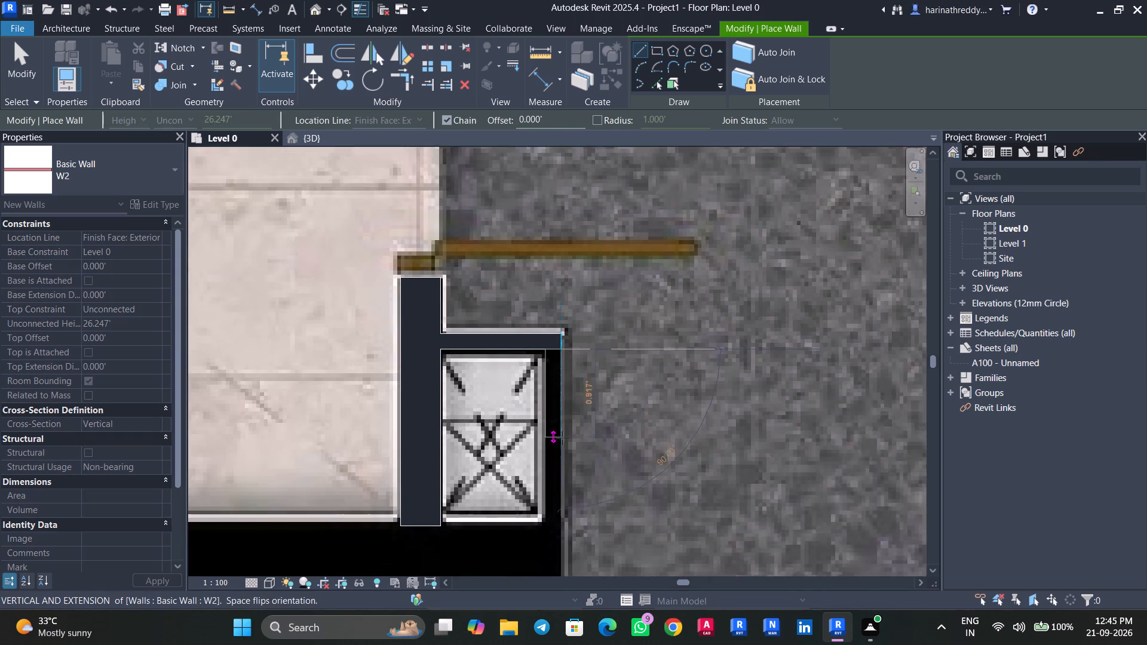
pyautogui.moveTo(562, 438); pyautogui.dragTo(541, 355, button='middle')
pyautogui.click(541, 426)
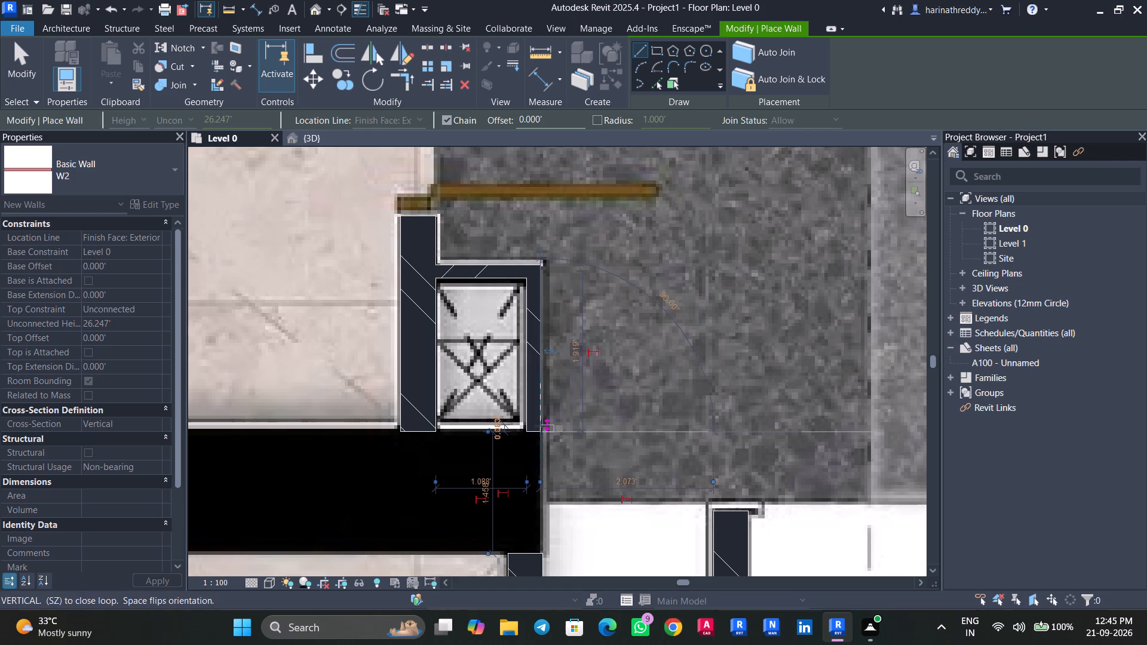
pyautogui.press('Escape')
pyautogui.press('Escape')
# Nudge the duct's horizontal W2 wall slightly down to align it with the plan image.
pyautogui.click(476, 274)
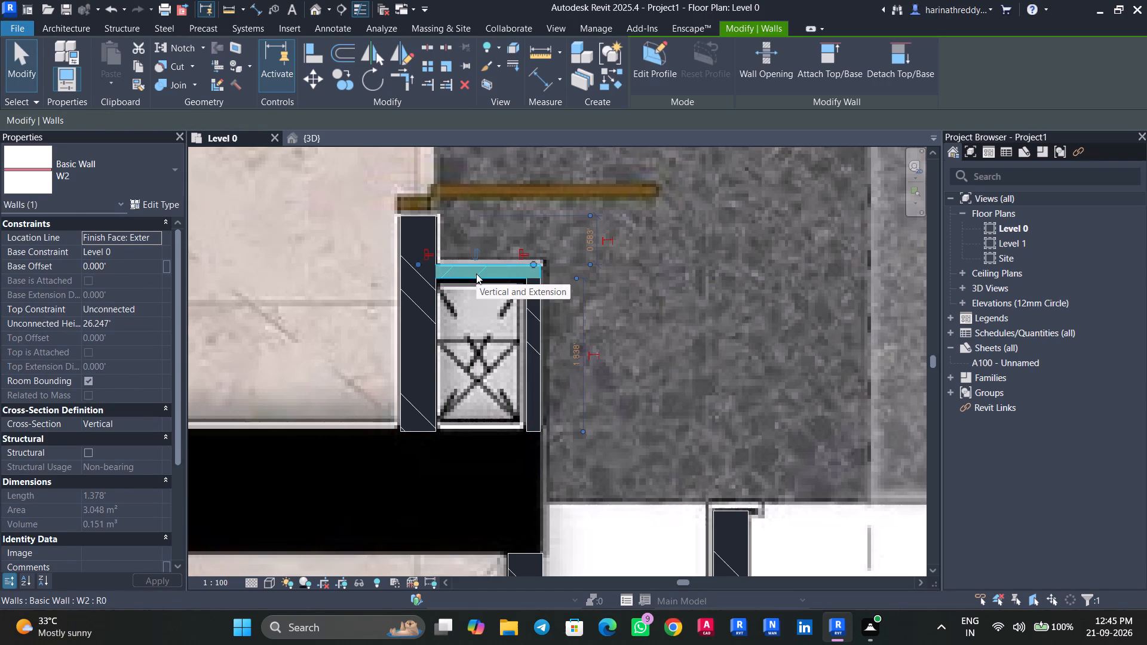
pyautogui.press('Down')
pyautogui.press('Escape')
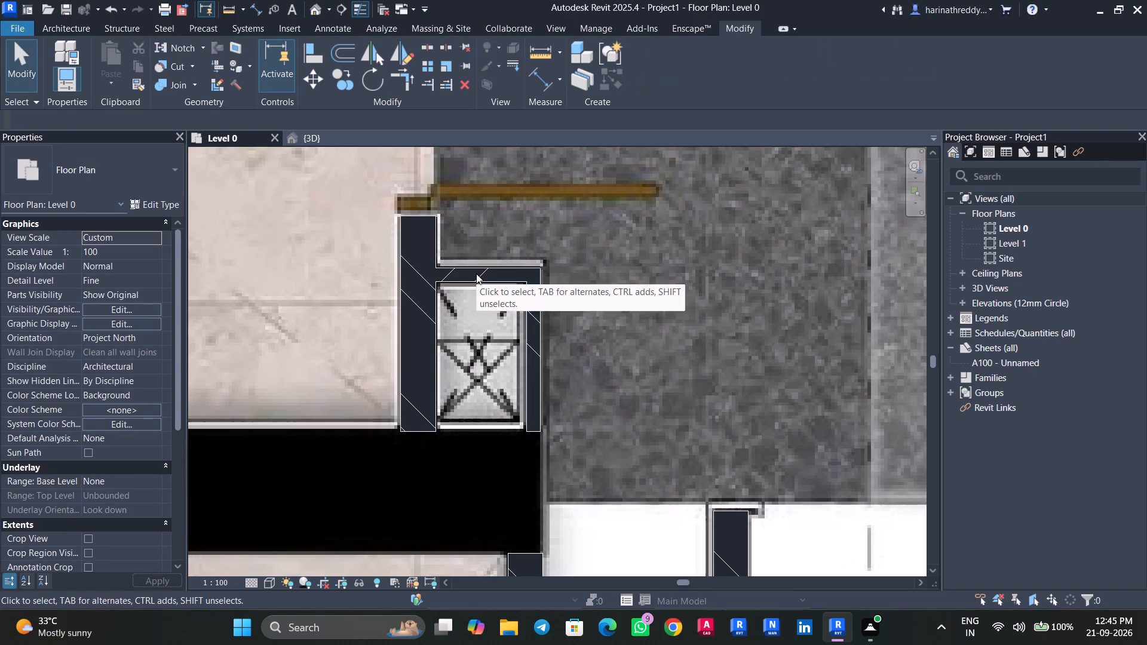
# Draw a vertical W6 wall over the left black side wall of the shaft above the Lounge Area.
pyautogui.scroll(-9, 459, 407)
pyautogui.moveTo(455, 414); pyautogui.dragTo(646, 372, button='middle')
pyautogui.scroll(-1, 504, 405)
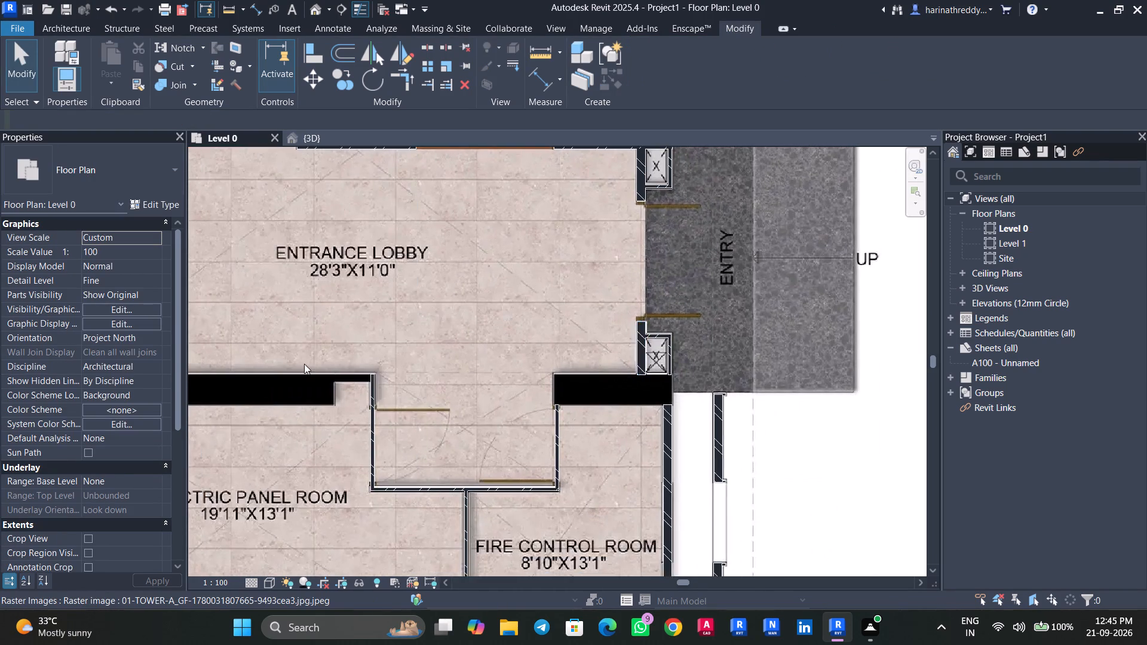
pyautogui.scroll(-10, 304, 364)
pyautogui.moveTo(275, 376); pyautogui.dragTo(407, 374, button='middle')
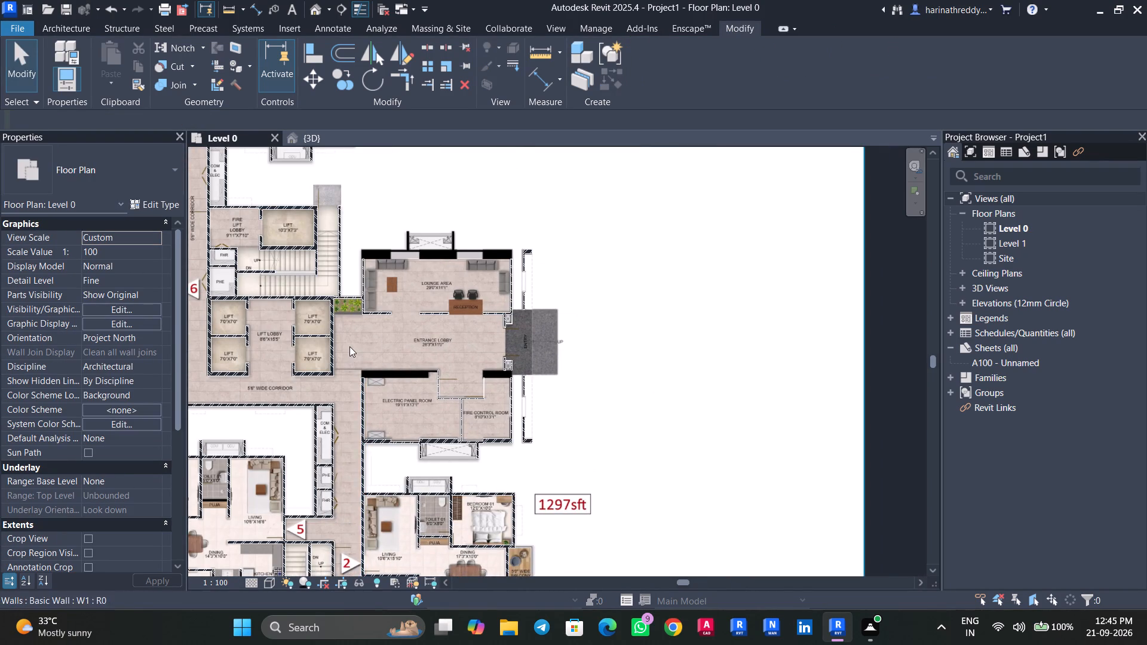
pyautogui.scroll(-1, 349, 346)
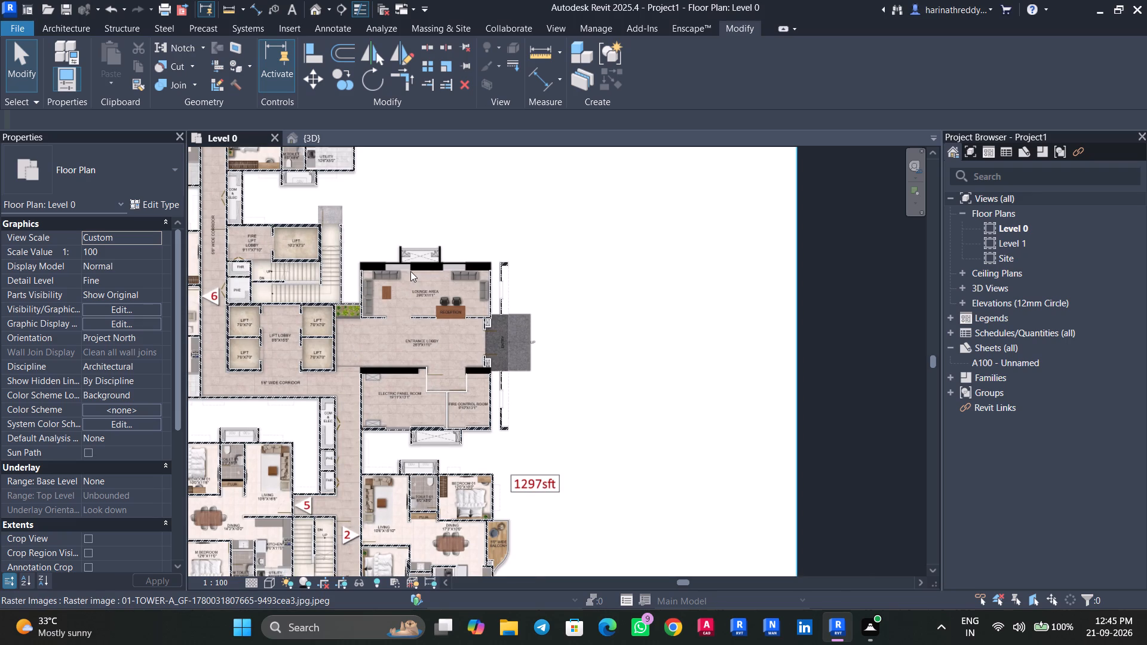
pyautogui.scroll(3, 410, 271)
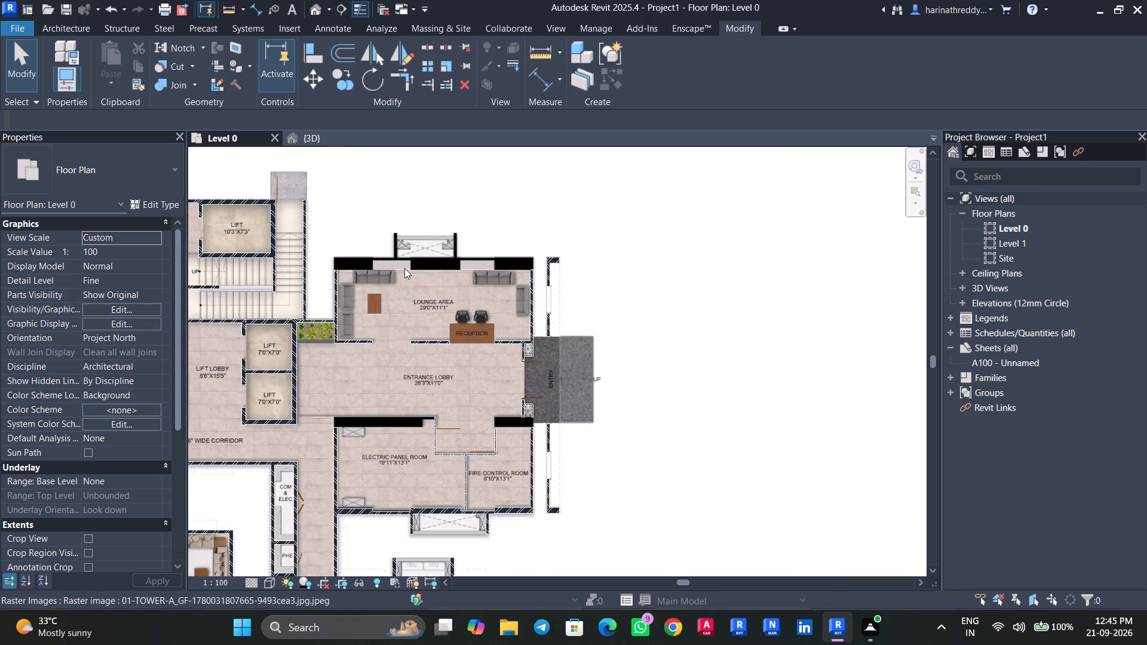
pyautogui.scroll(12, 404, 268)
pyautogui.moveTo(404, 268); pyautogui.dragTo(458, 487, button='middle')
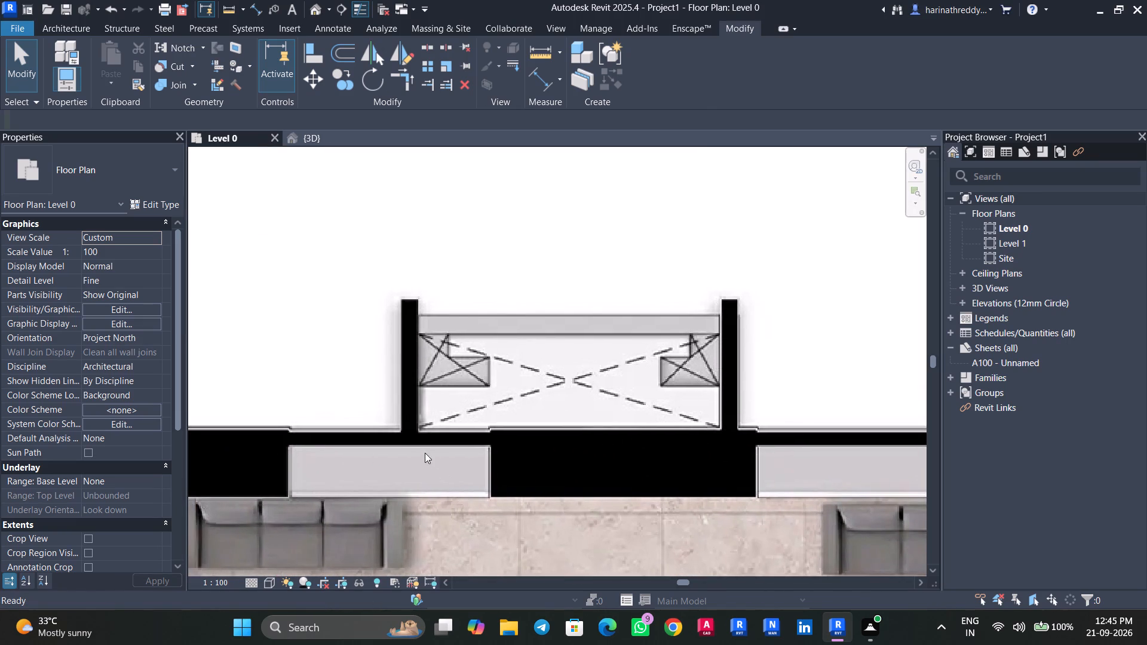
pyautogui.write('WA')
pyautogui.click(167, 171)
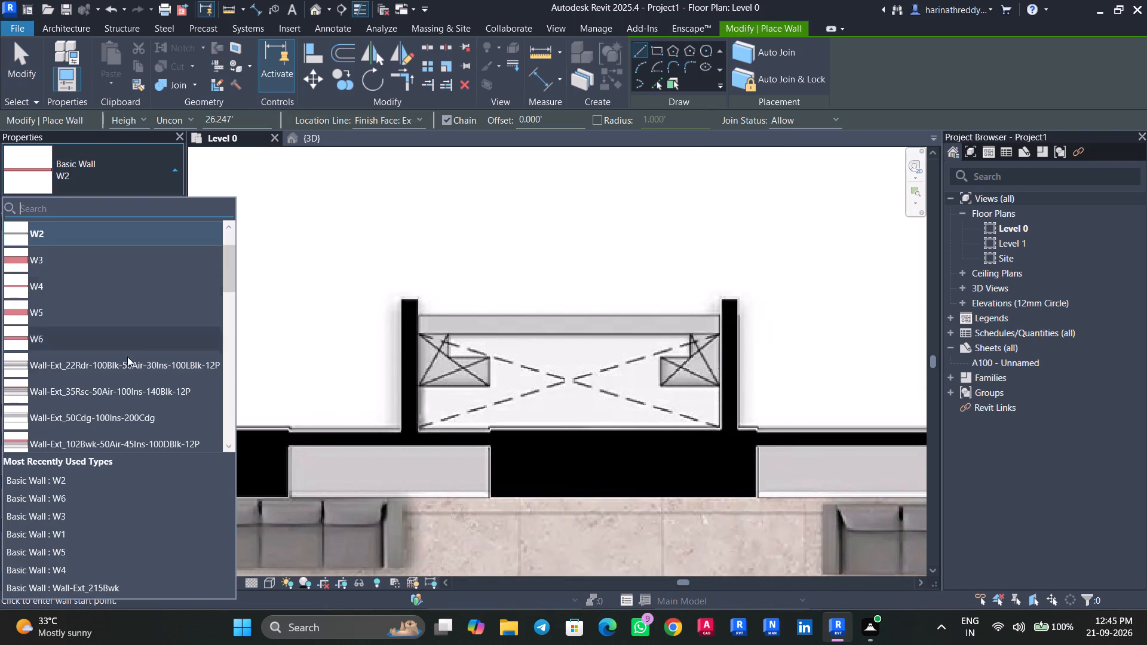
pyautogui.click(124, 339)
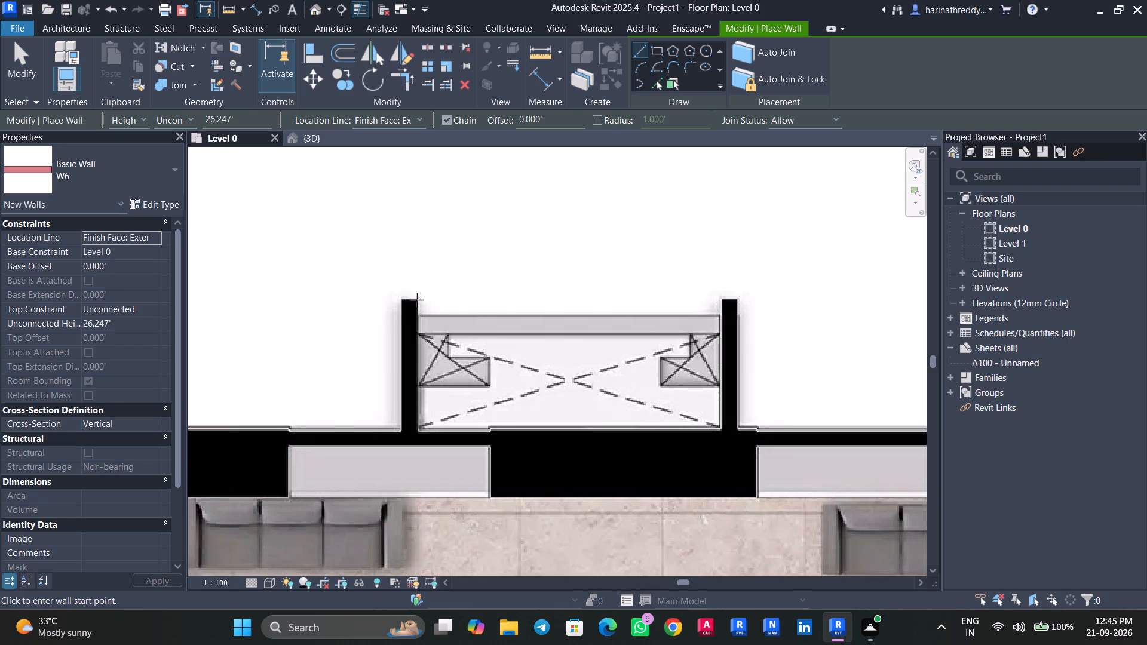
pyautogui.click(417, 300)
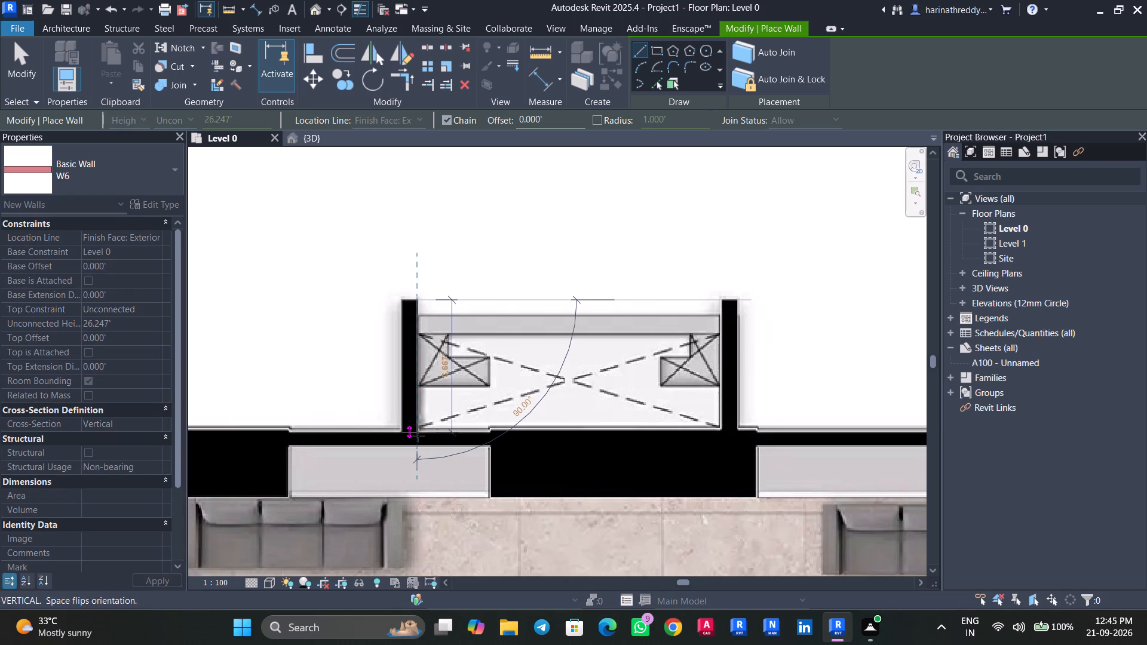
pyautogui.click(418, 443)
pyautogui.press('Escape')
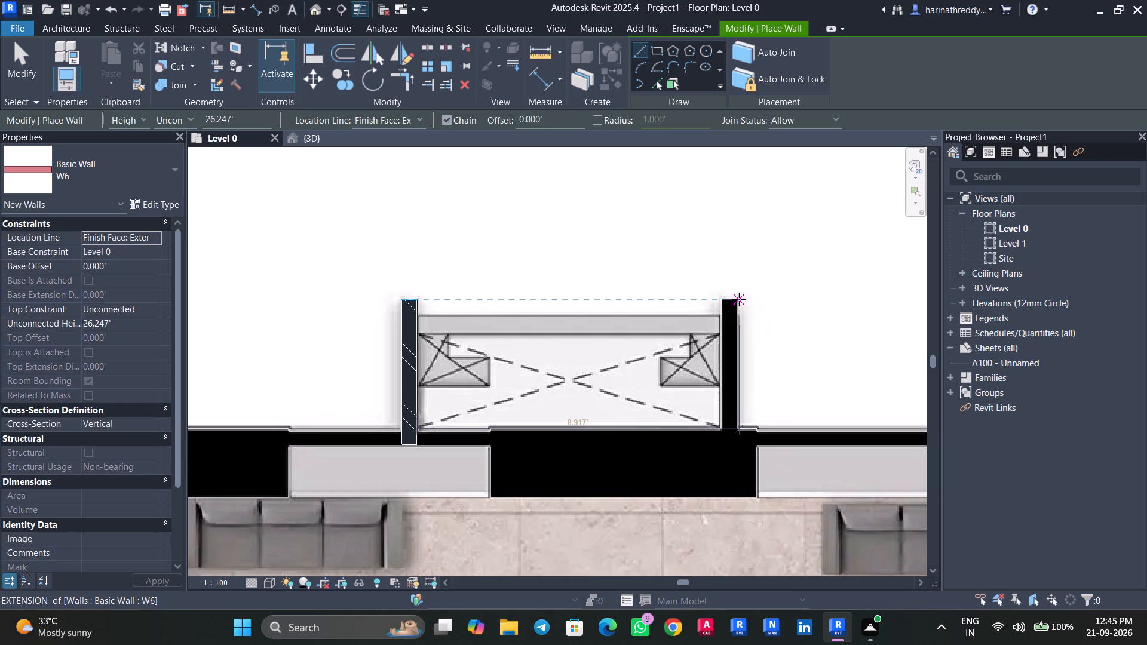
# Draw a vertical W6 wall about 3.6' long over the right black side wall of the shaft above the Lounge Area.
pyautogui.scroll(6, 738, 299)
pyautogui.moveTo(740, 299); pyautogui.dragTo(727, 297, button='middle')
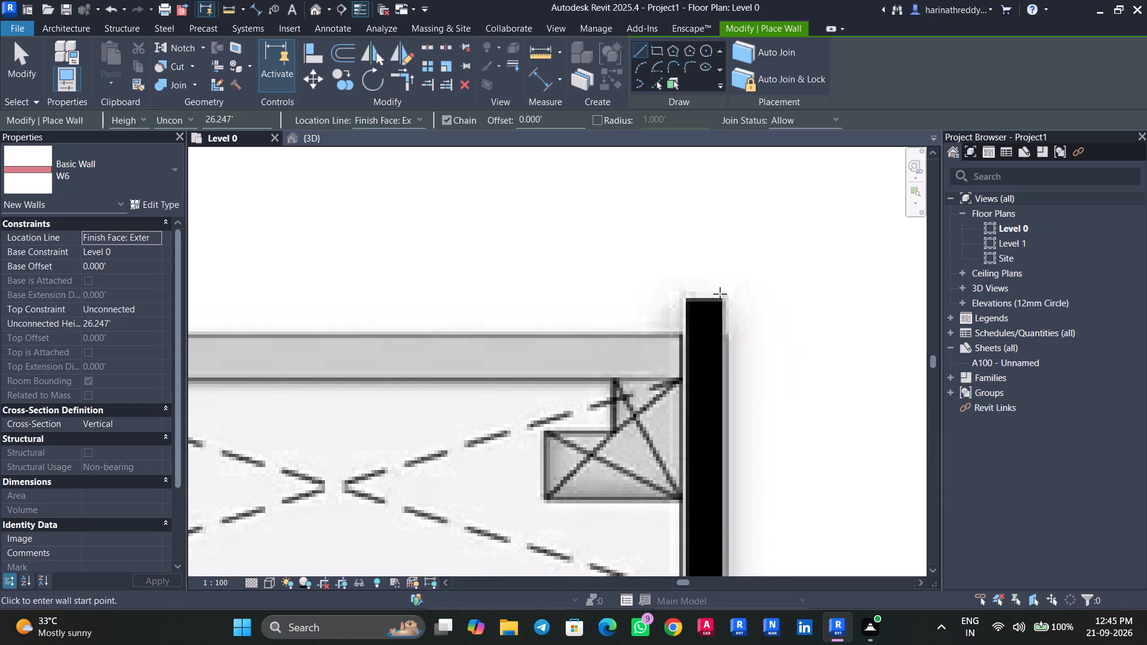
pyautogui.click(720, 297)
pyautogui.scroll(-4, 720, 398)
pyautogui.moveTo(720, 400); pyautogui.dragTo(645, 280, button='middle')
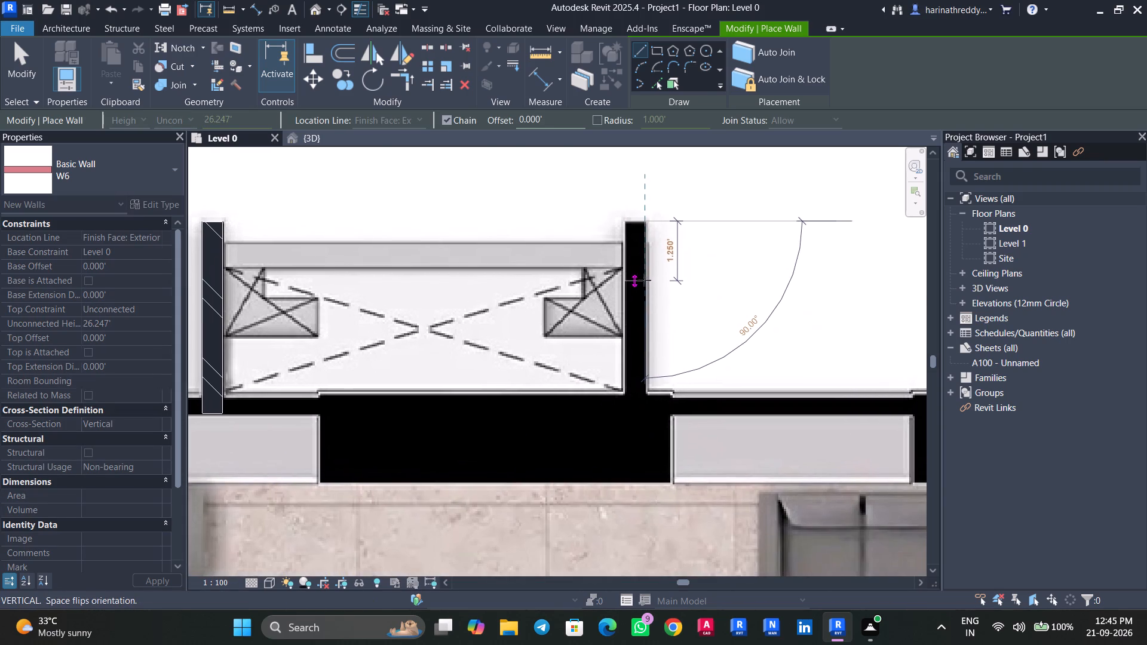
pyautogui.click(648, 395)
pyautogui.press('Escape')
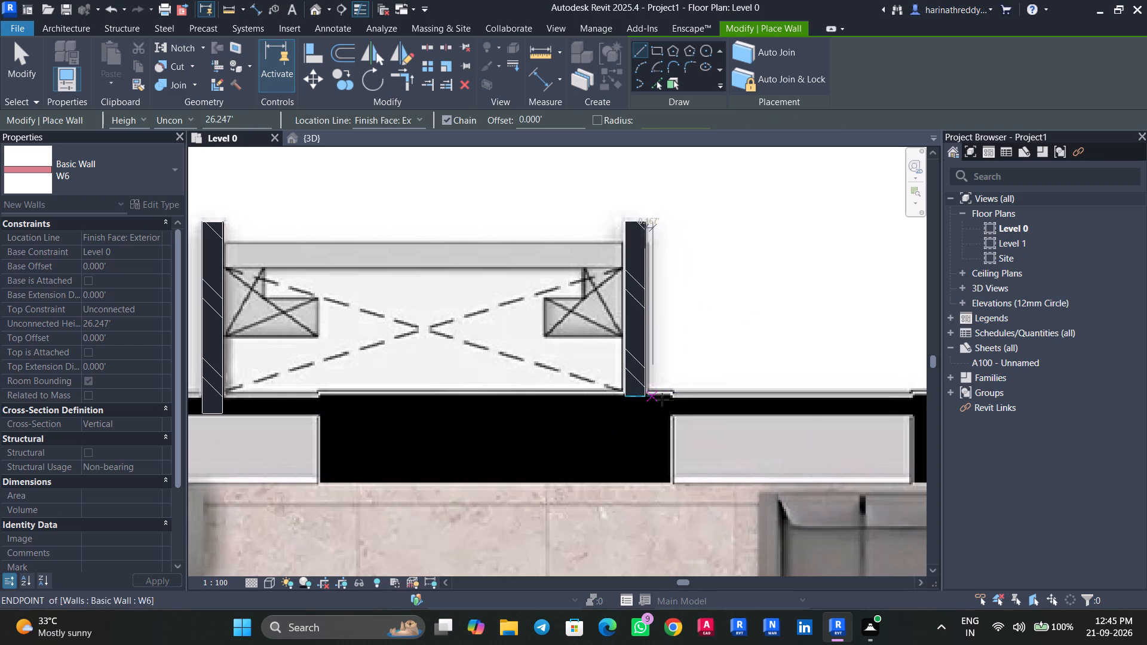
# Draw a horizontal W6 wall about 5' long over the thin black wall above the grey recess to the shaft's right.
pyautogui.scroll(-3, 722, 406)
pyautogui.moveTo(719, 406); pyautogui.dragTo(554, 405, button='middle')
pyautogui.scroll(6, 545, 404)
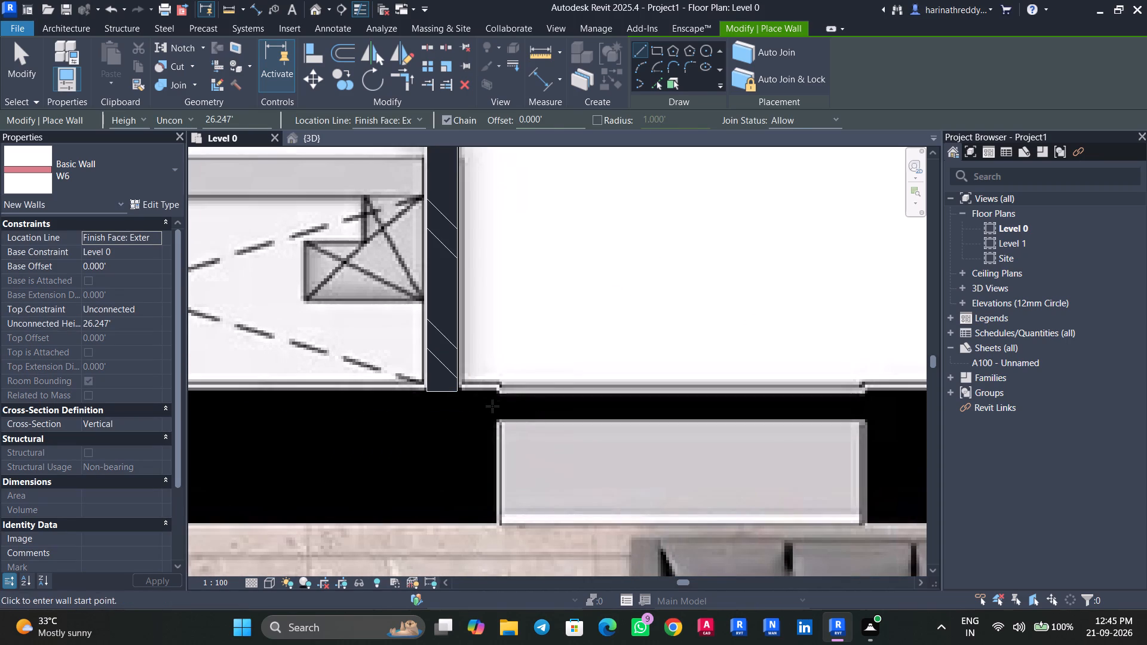
pyautogui.click(499, 396)
pyautogui.press('Escape')
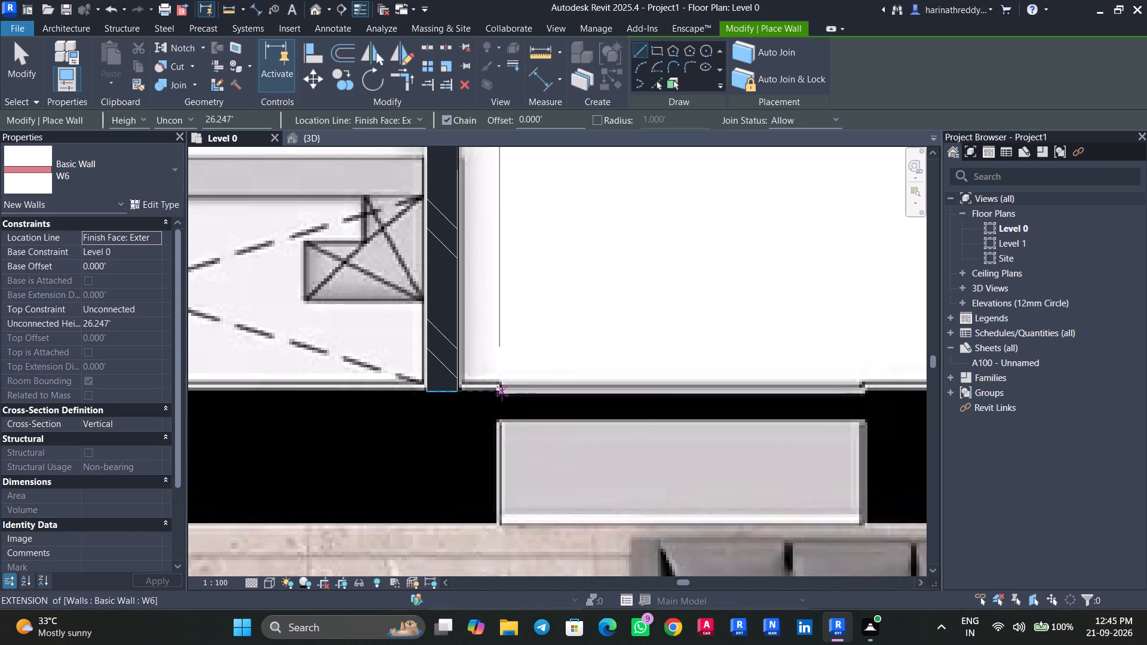
pyautogui.click(500, 394)
pyautogui.scroll(-4, 728, 388)
pyautogui.moveTo(729, 388); pyautogui.dragTo(697, 388, button='middle')
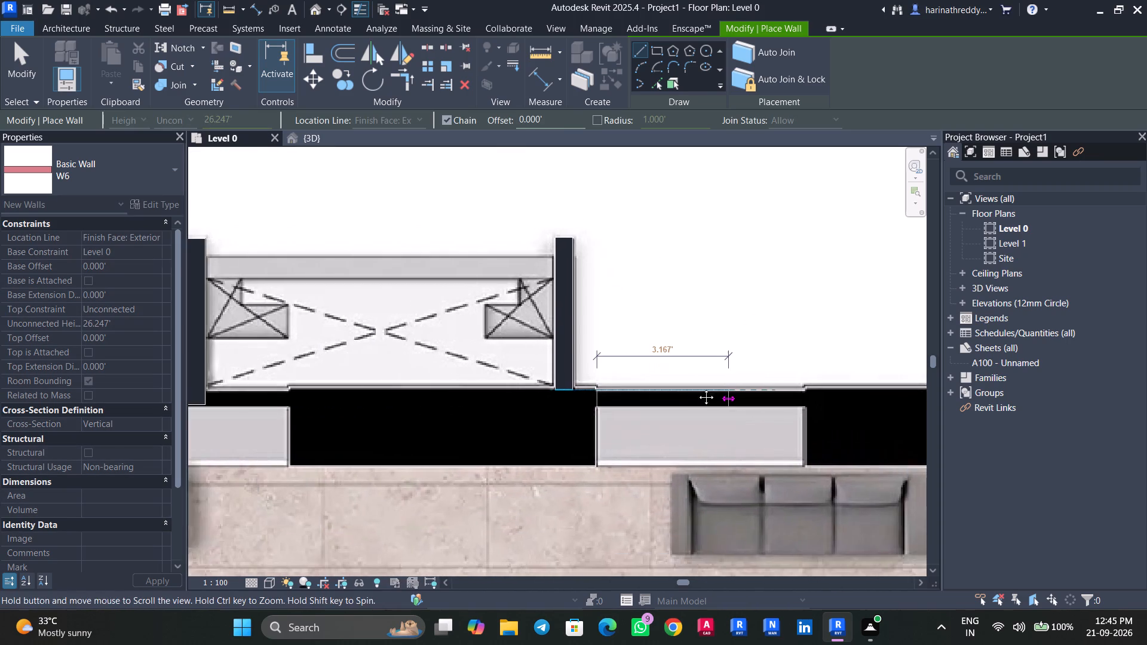
pyautogui.moveTo(697, 388); pyautogui.dragTo(567, 395, button='middle')
pyautogui.scroll(7, 645, 394)
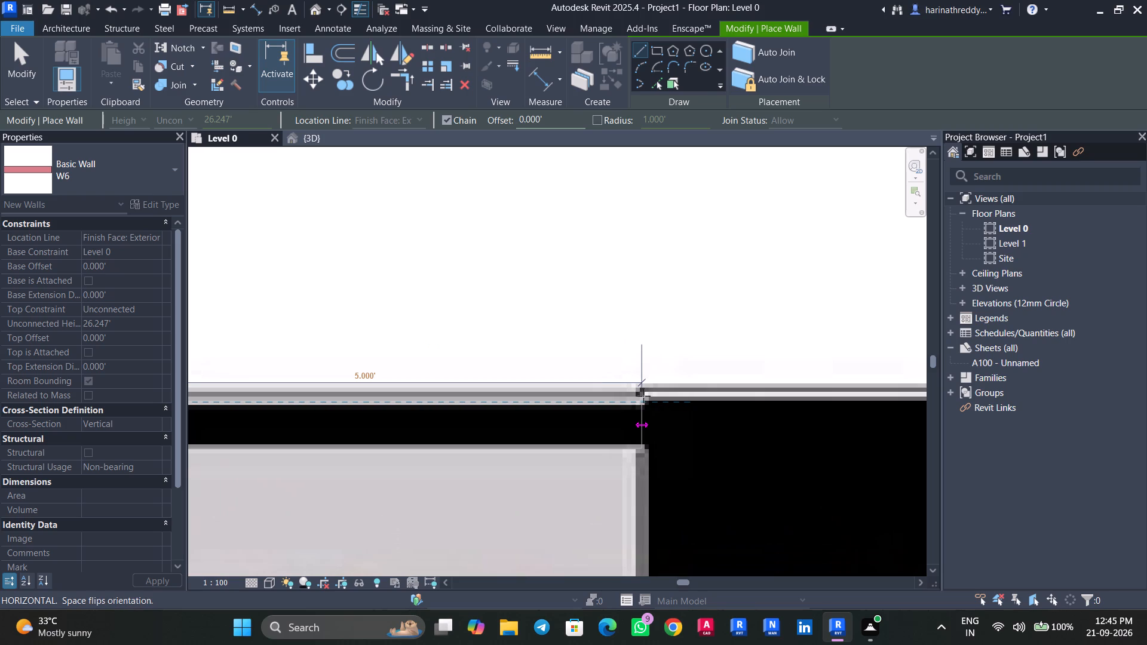
pyautogui.click(645, 402)
pyautogui.press('Escape')
pyautogui.scroll(-5, 625, 407)
pyautogui.scroll(1, 624, 407)
pyautogui.scroll(-6, 624, 407)
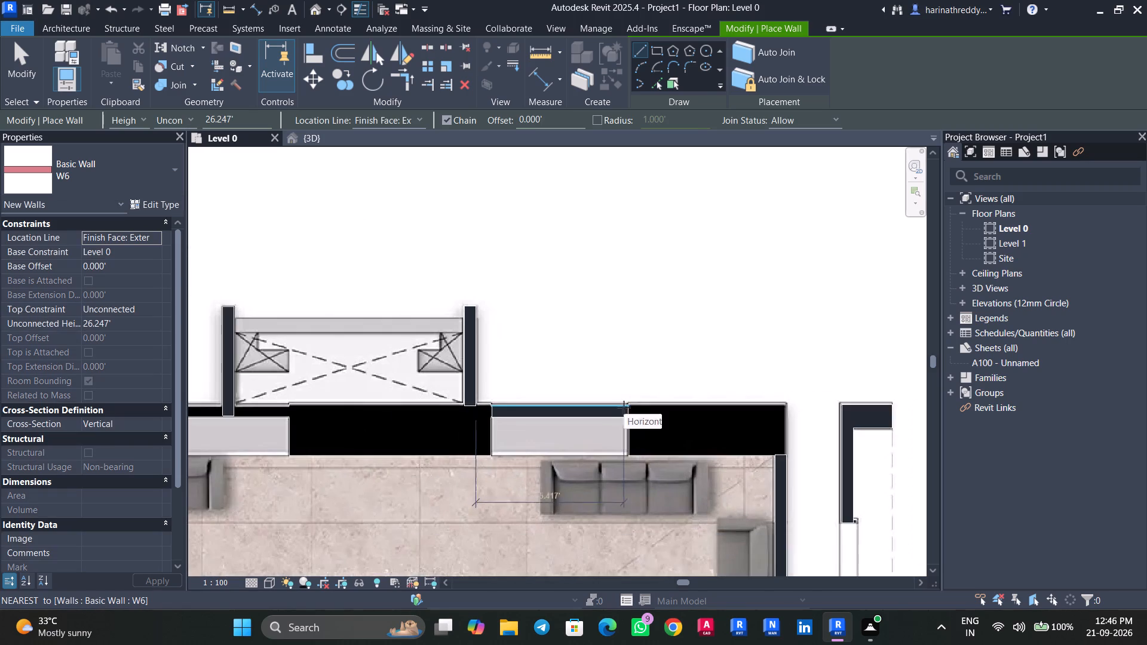
# Draw a horizontal W6 wall about 5.58' long over the thin black wall above the Lounge Area's left grey recess.
pyautogui.moveTo(623, 407); pyautogui.dragTo(392, 408, button='middle')
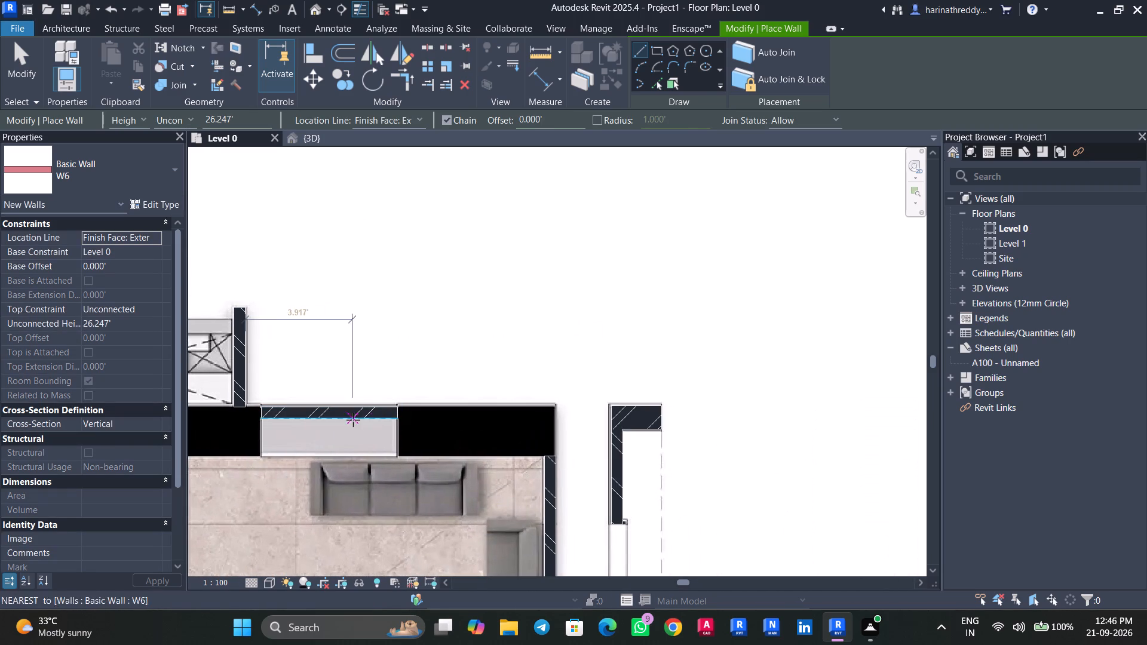
pyautogui.moveTo(353, 420); pyautogui.dragTo(642, 413, button='middle')
pyautogui.moveTo(391, 415); pyautogui.dragTo(581, 414, button='middle')
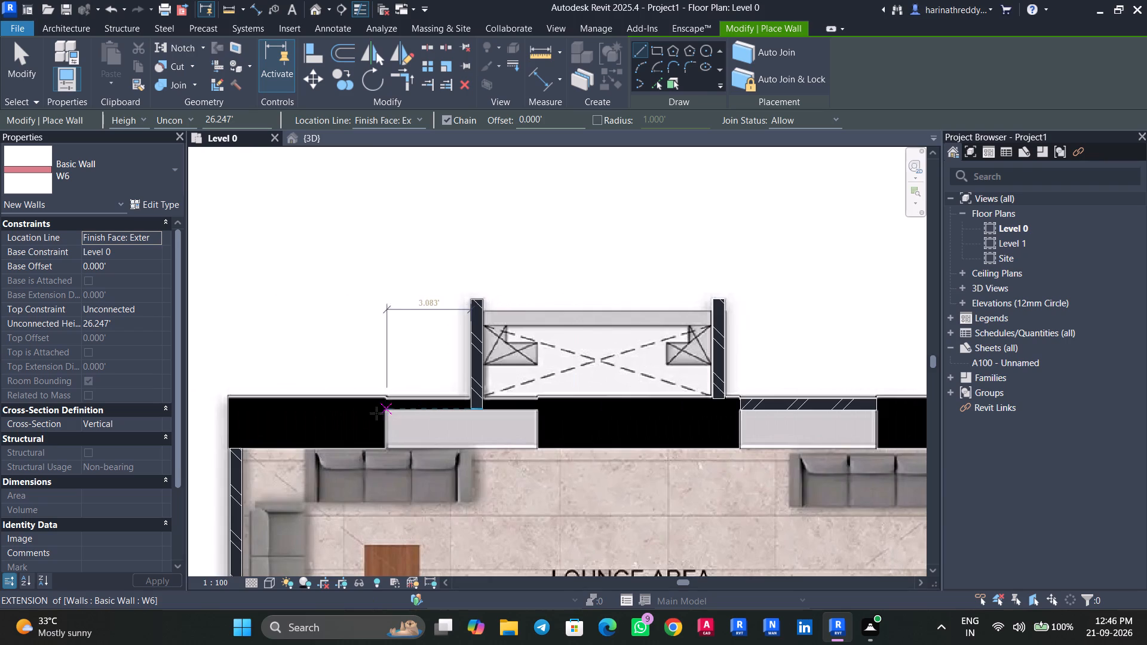
pyautogui.scroll(7, 369, 411)
pyautogui.click(415, 381)
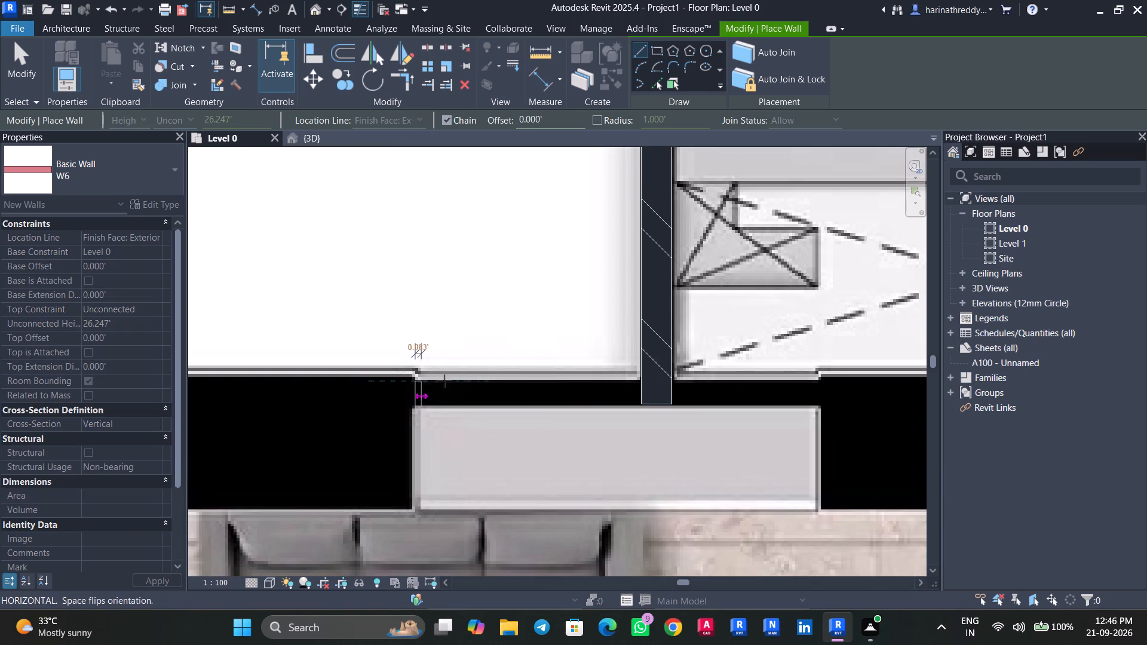
pyautogui.scroll(-2, 713, 374)
pyautogui.moveTo(714, 376); pyautogui.dragTo(680, 376, button='middle')
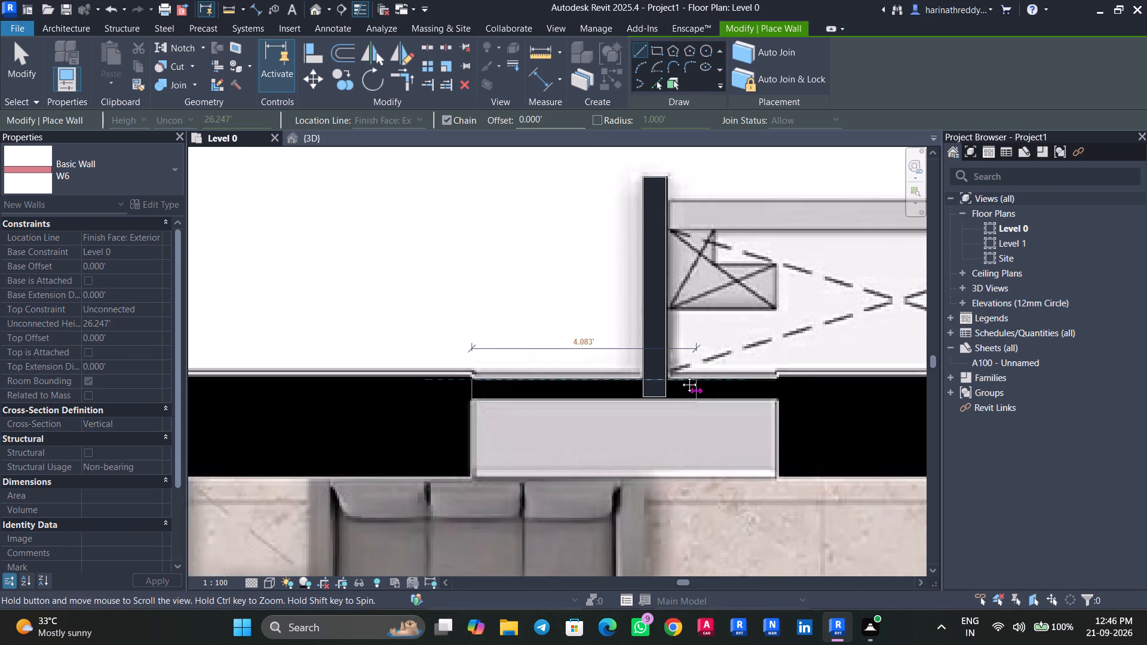
pyautogui.moveTo(680, 376); pyautogui.dragTo(532, 379, button='middle')
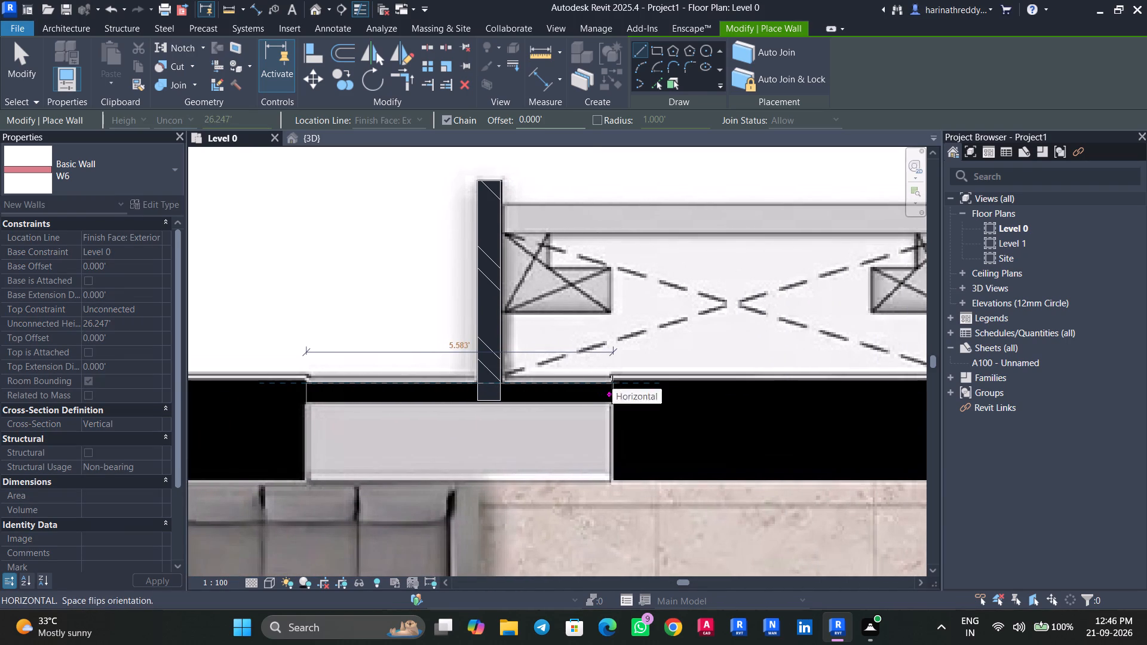
pyautogui.click(612, 382)
pyautogui.press('Escape')
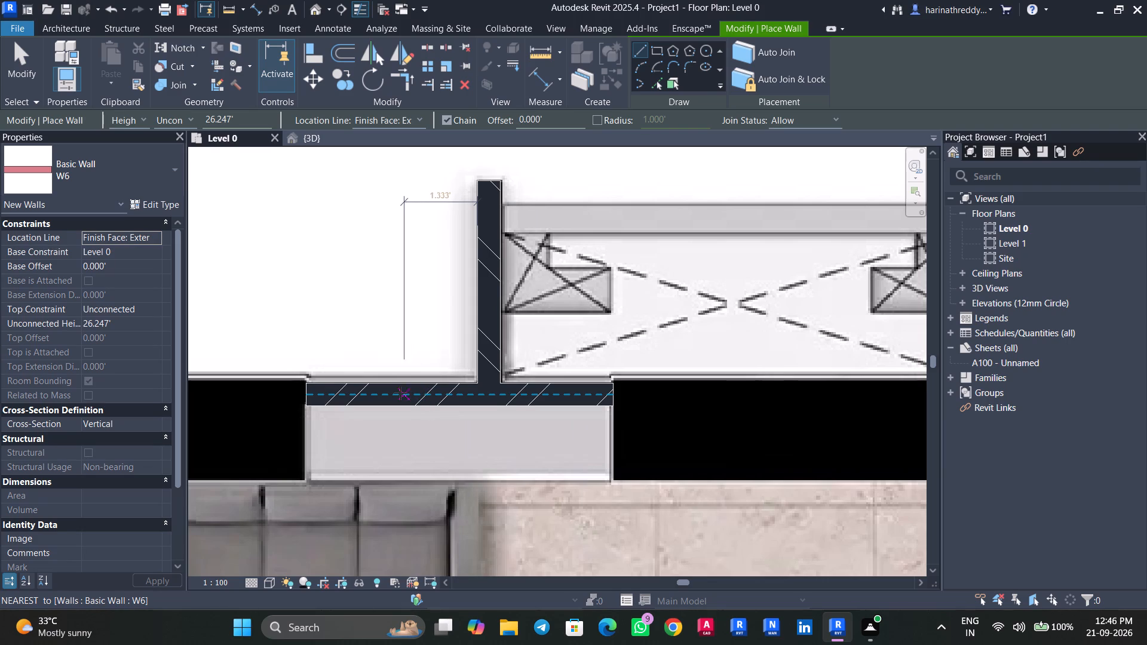
pyautogui.scroll(-6, 392, 393)
pyautogui.press('Escape')
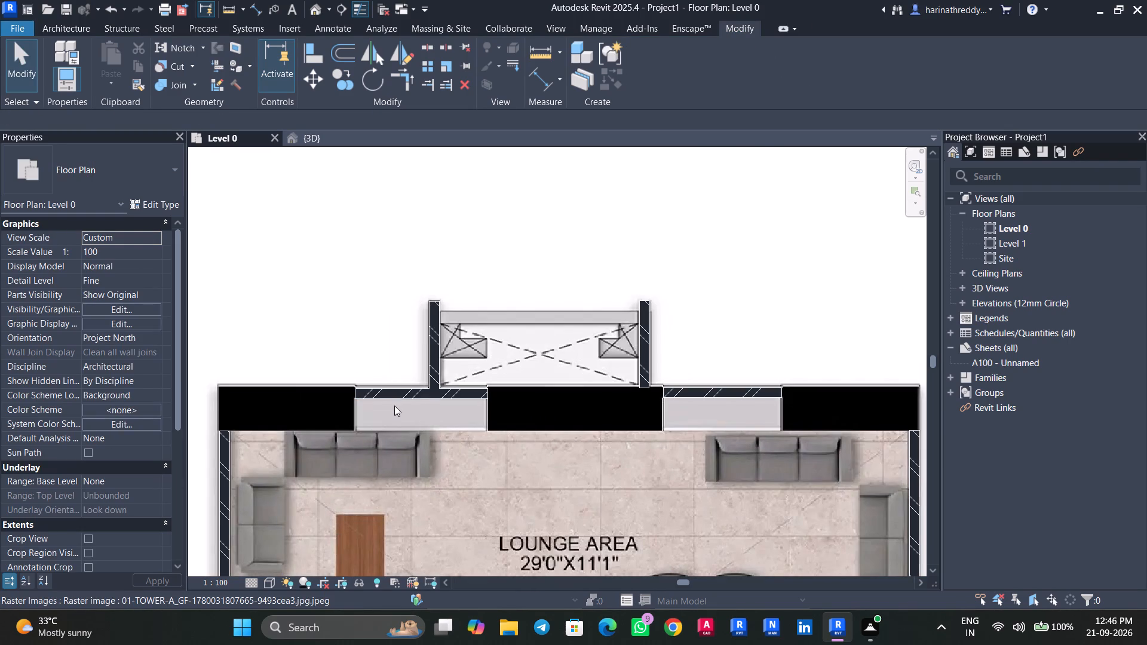
# Duplicate the W6 basic wall type as a new type named W7.
pyautogui.scroll(-4, 395, 418)
pyautogui.moveTo(423, 364); pyautogui.dragTo(448, 345, button='middle')
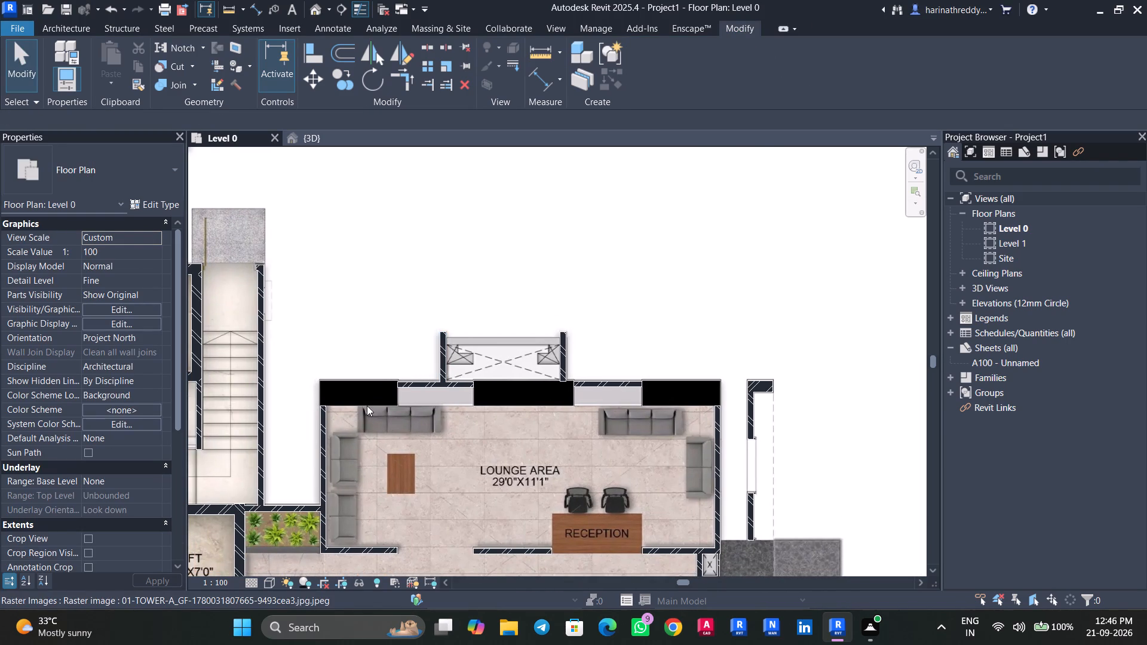
pyautogui.moveTo(367, 406); pyautogui.dragTo(391, 386, button='middle')
pyautogui.scroll(-3, 391, 386)
pyautogui.moveTo(391, 386); pyautogui.dragTo(384, 269, button='middle')
pyautogui.write('WA')
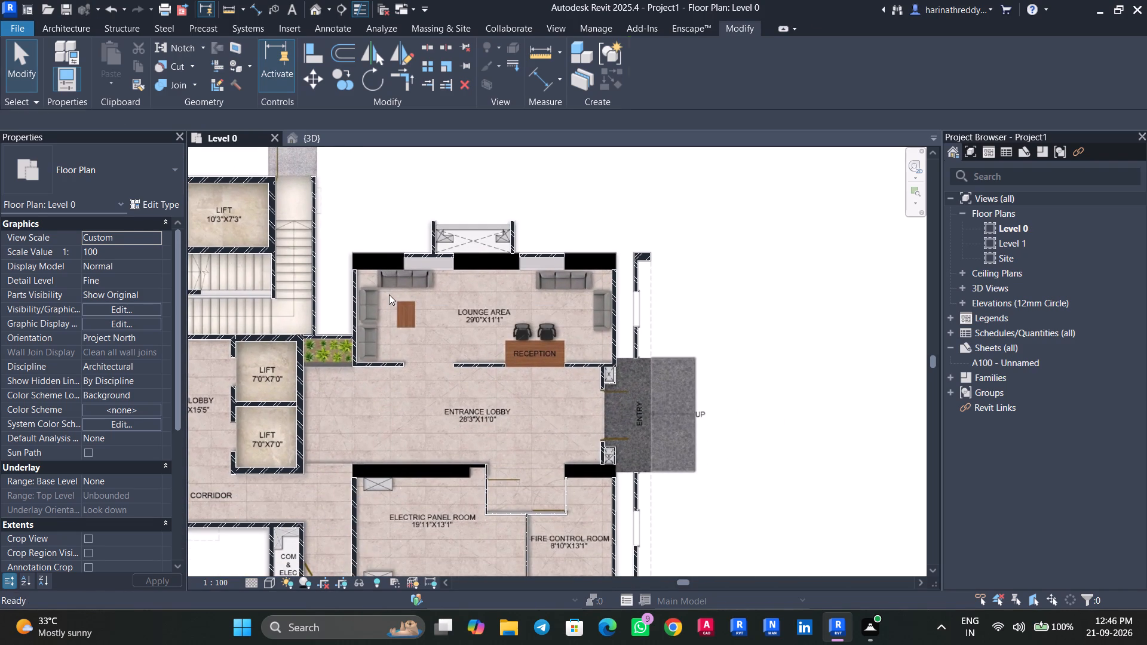
pyautogui.click(154, 165)
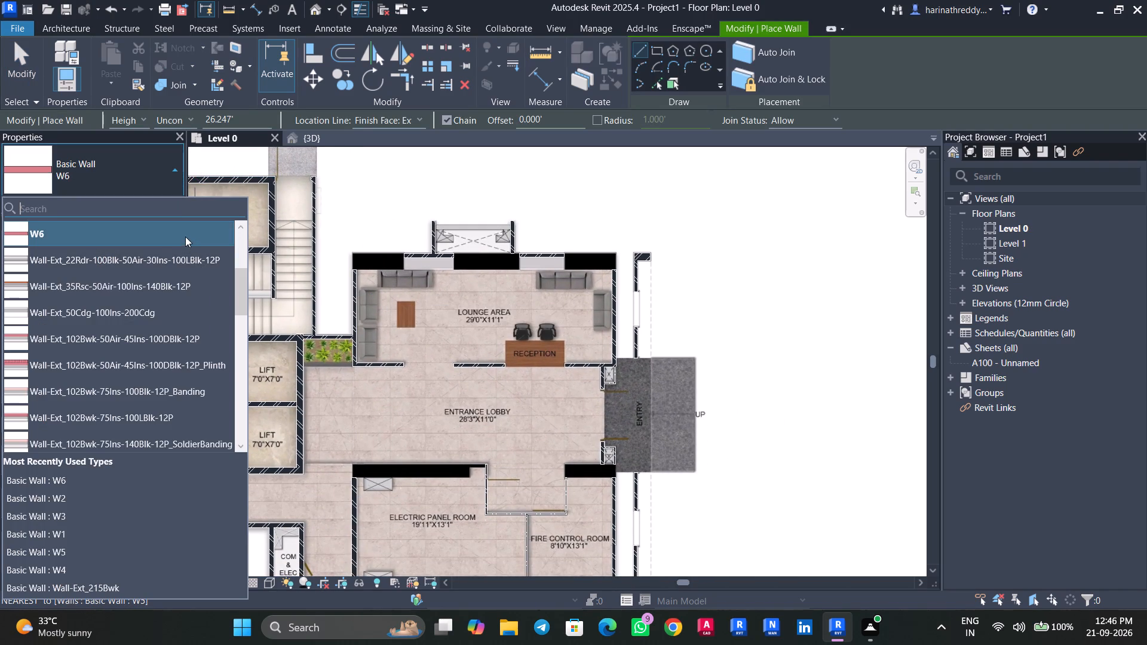
pyautogui.click(185, 236)
pyautogui.click(161, 204)
pyautogui.click(1103, 156)
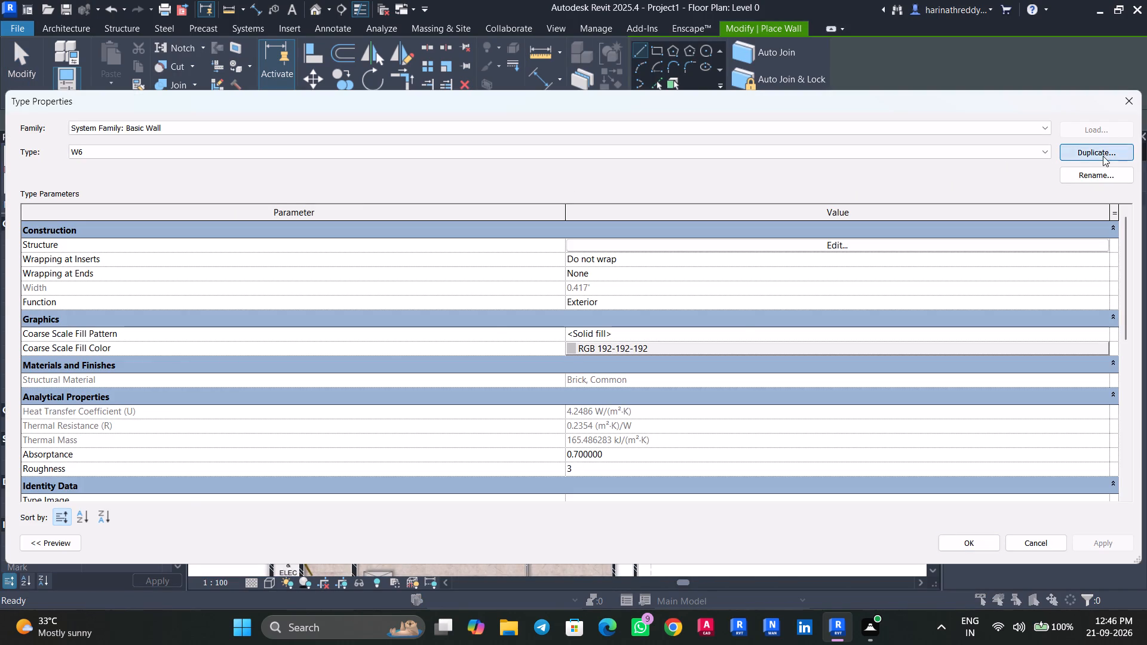
pyautogui.write('W7')
pyautogui.click(646, 341)
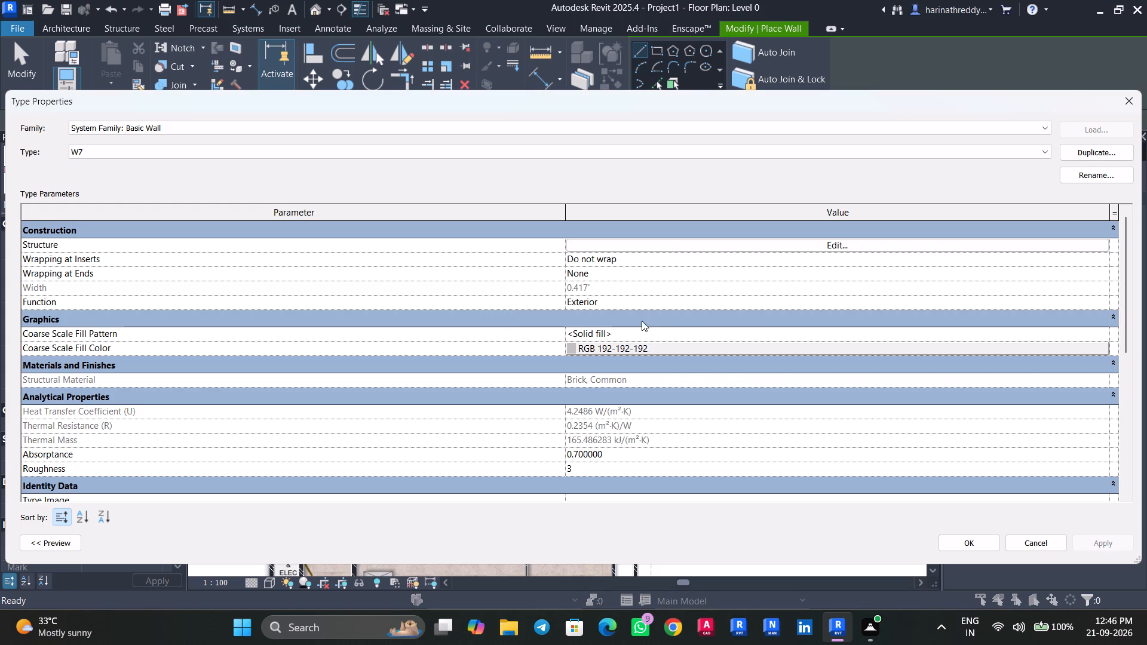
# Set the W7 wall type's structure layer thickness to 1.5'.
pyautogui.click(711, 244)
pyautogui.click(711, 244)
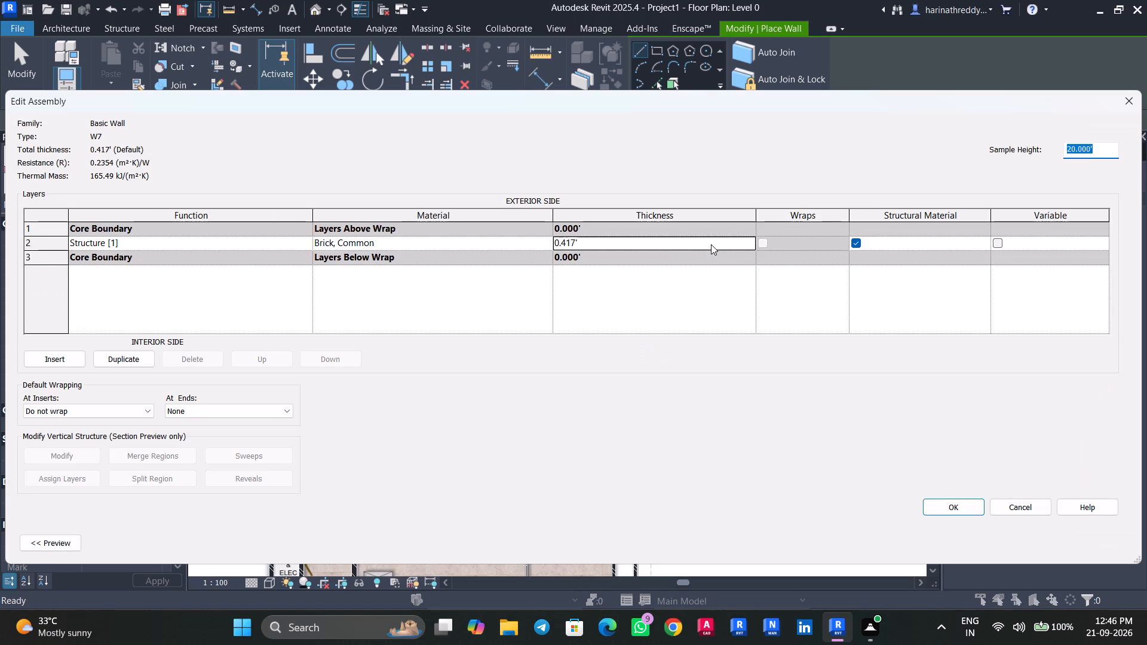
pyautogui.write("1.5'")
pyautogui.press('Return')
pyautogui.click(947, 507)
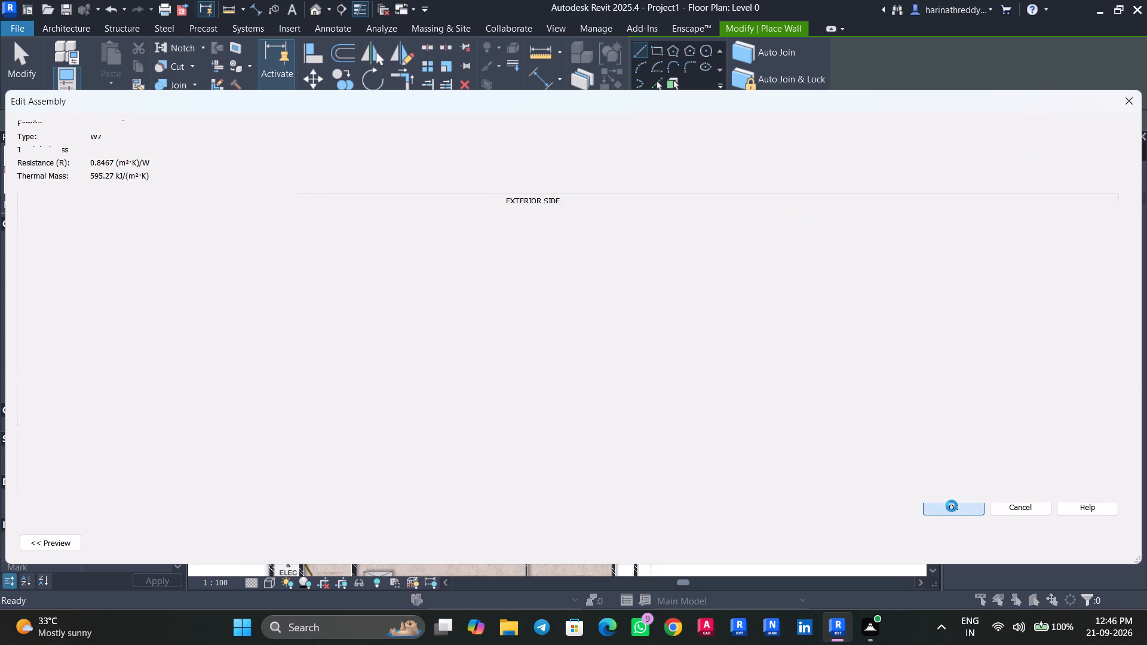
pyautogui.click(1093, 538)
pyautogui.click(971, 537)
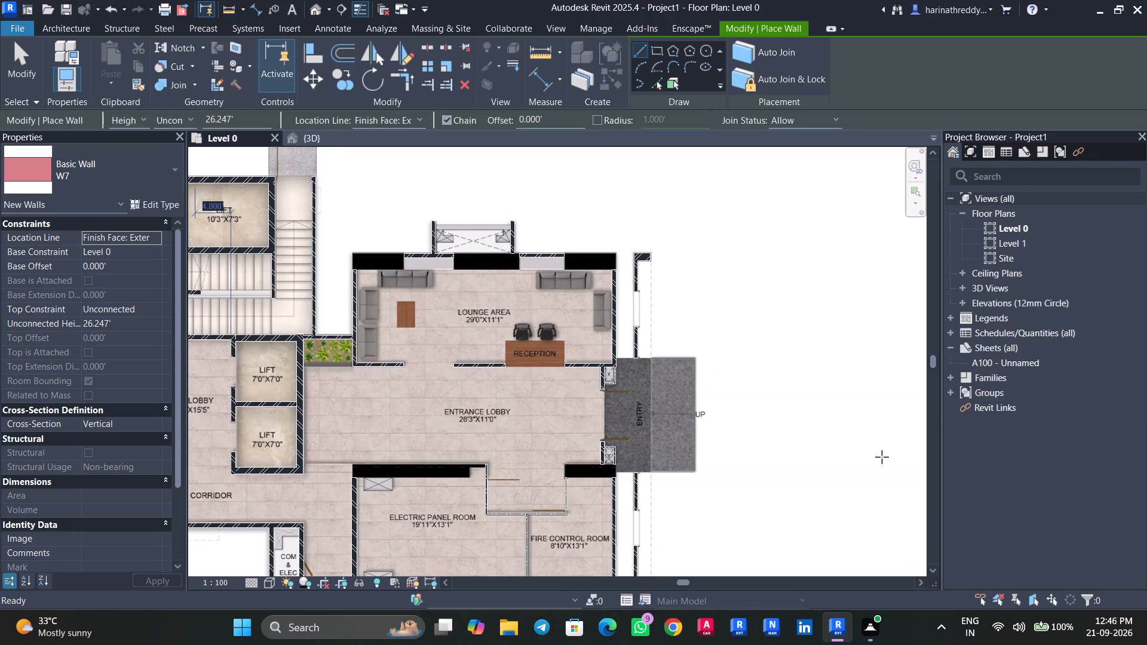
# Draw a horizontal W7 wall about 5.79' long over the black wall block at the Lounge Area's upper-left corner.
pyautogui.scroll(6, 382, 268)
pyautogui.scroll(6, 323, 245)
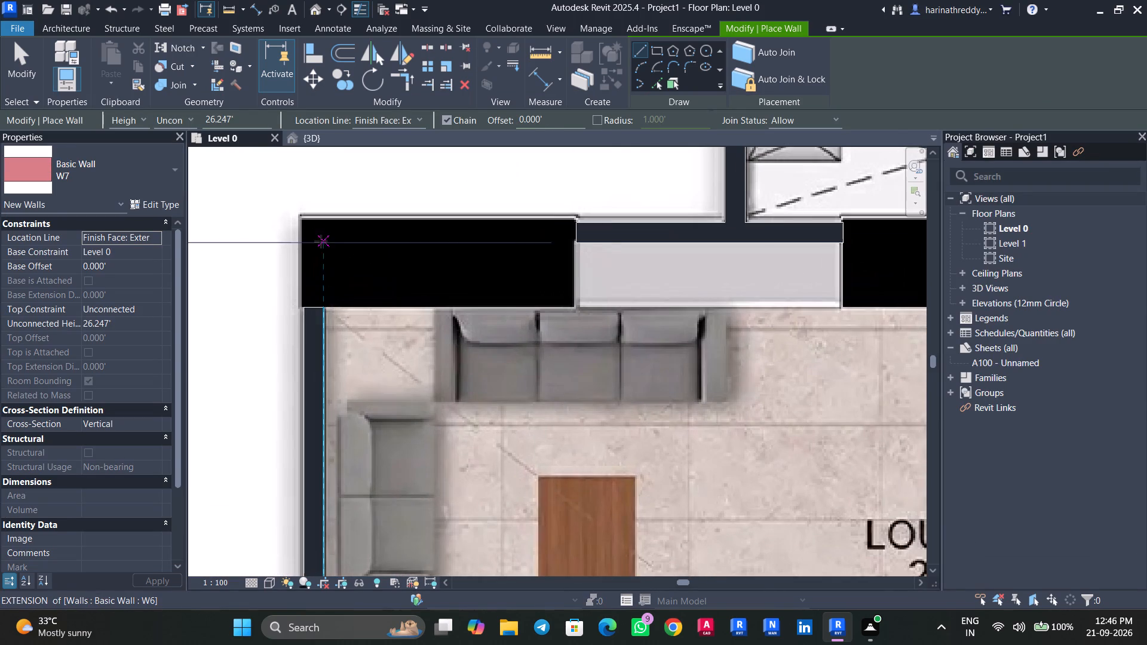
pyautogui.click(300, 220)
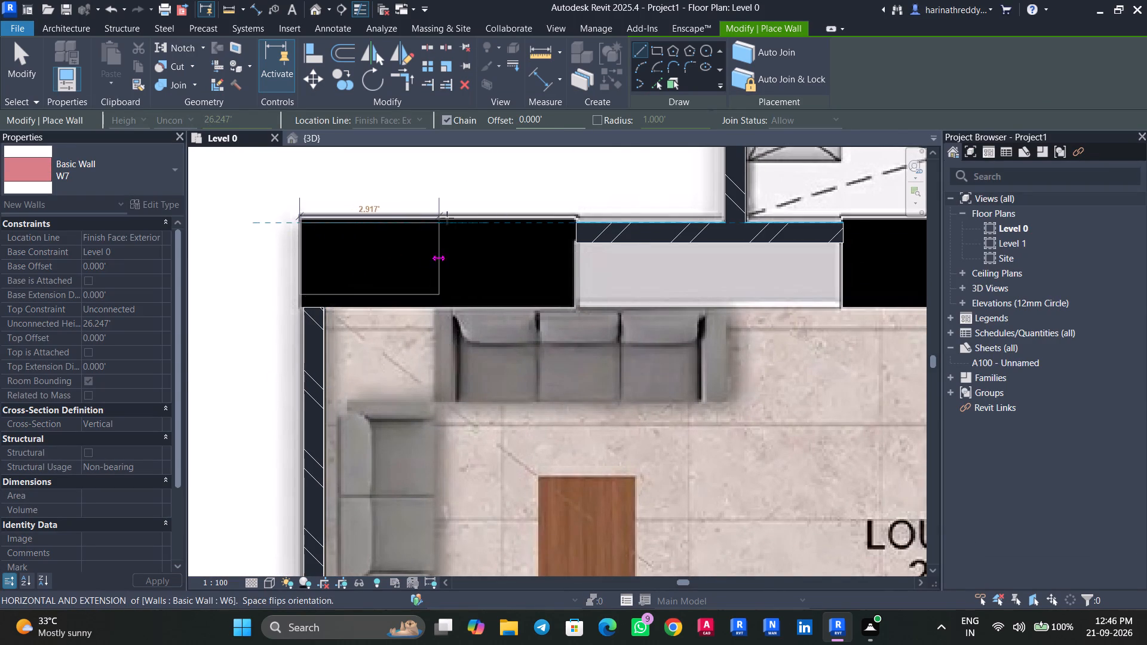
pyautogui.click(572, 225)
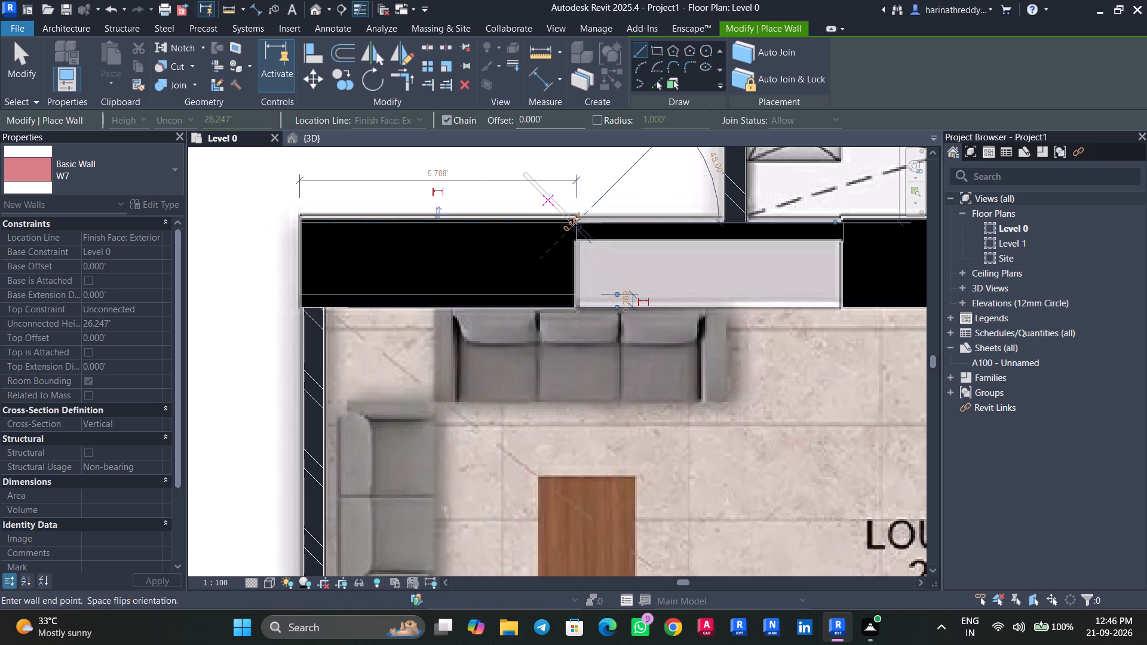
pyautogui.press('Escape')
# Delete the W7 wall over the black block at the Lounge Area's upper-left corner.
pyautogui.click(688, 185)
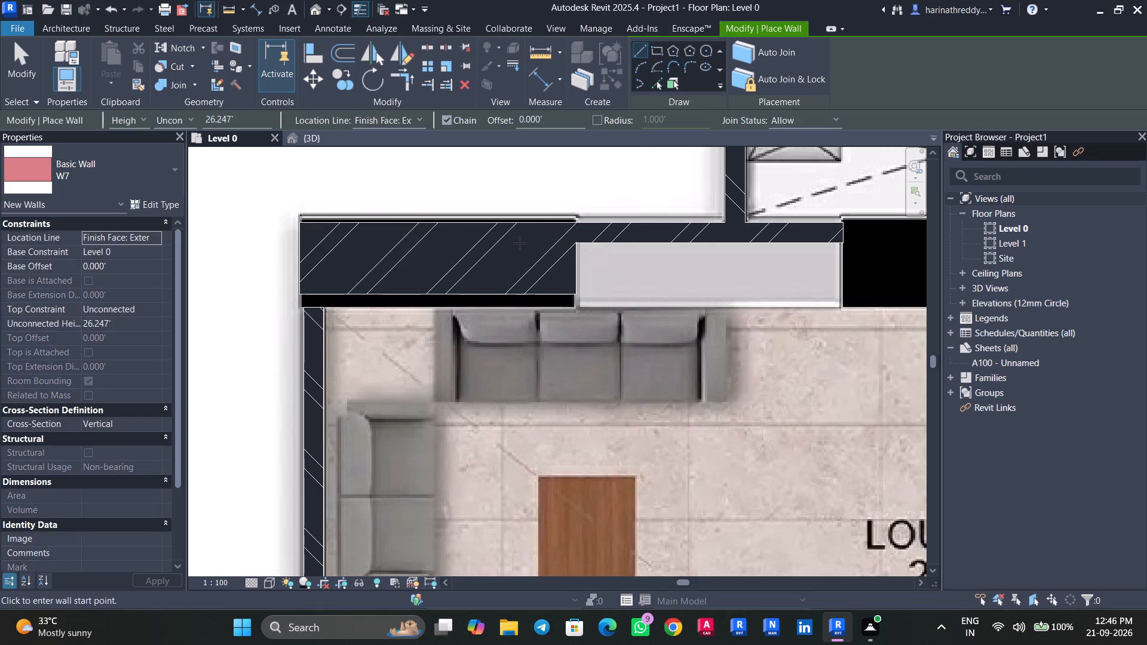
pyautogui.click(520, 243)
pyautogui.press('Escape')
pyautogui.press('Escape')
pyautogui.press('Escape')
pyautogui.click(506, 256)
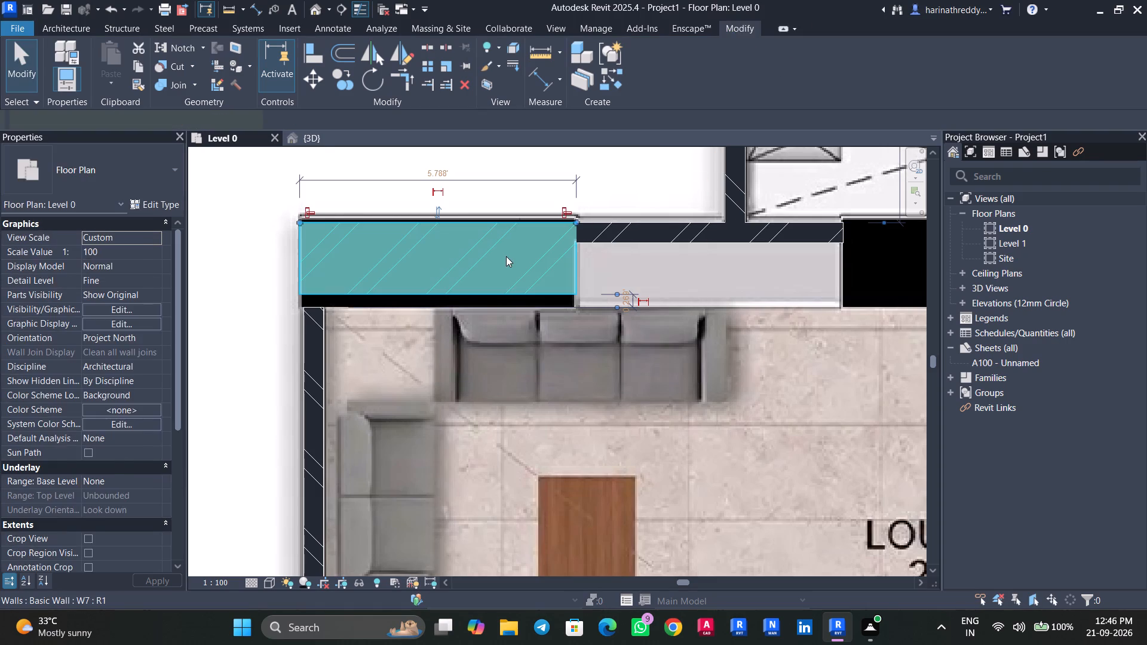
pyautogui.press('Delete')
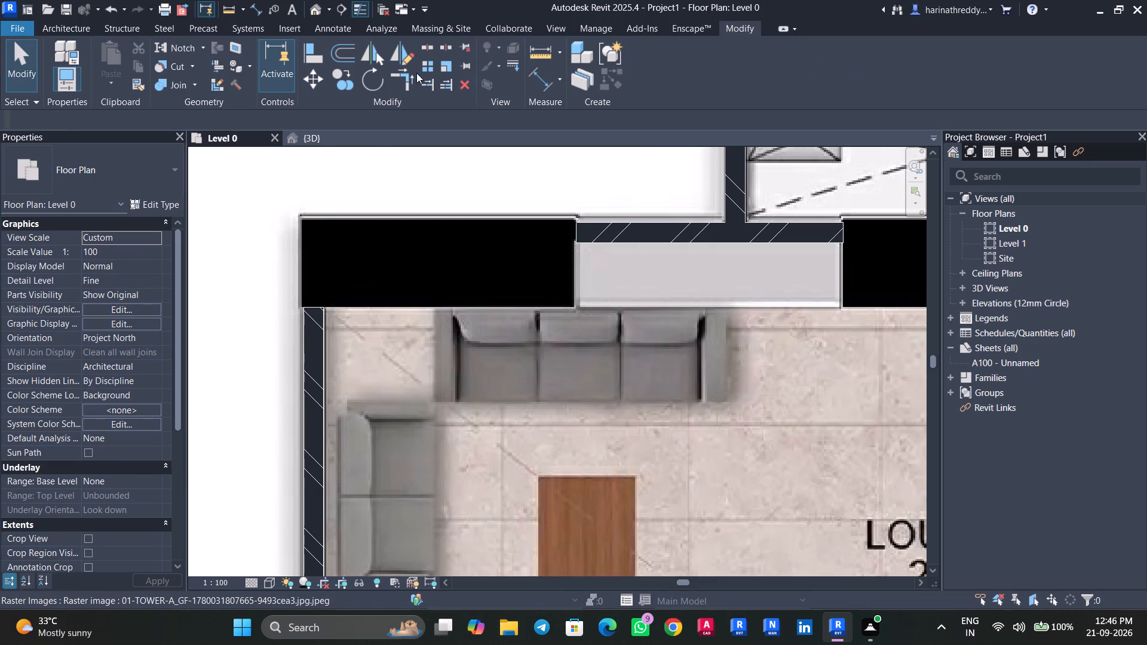
# Measure the thickness of the Lounge Area's upper-left black wall block with the Scale tool, leaving the plan image unscaled.
pyautogui.press('Escape')
pyautogui.click(374, 149)
pyautogui.click(449, 65)
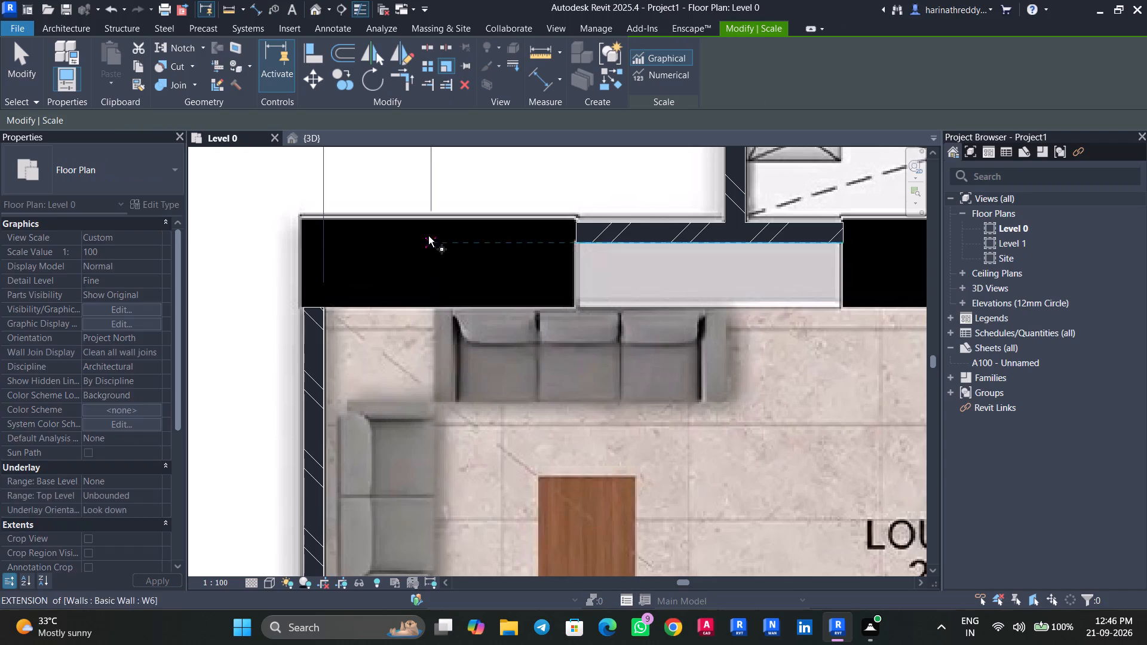
pyautogui.scroll(5, 426, 217)
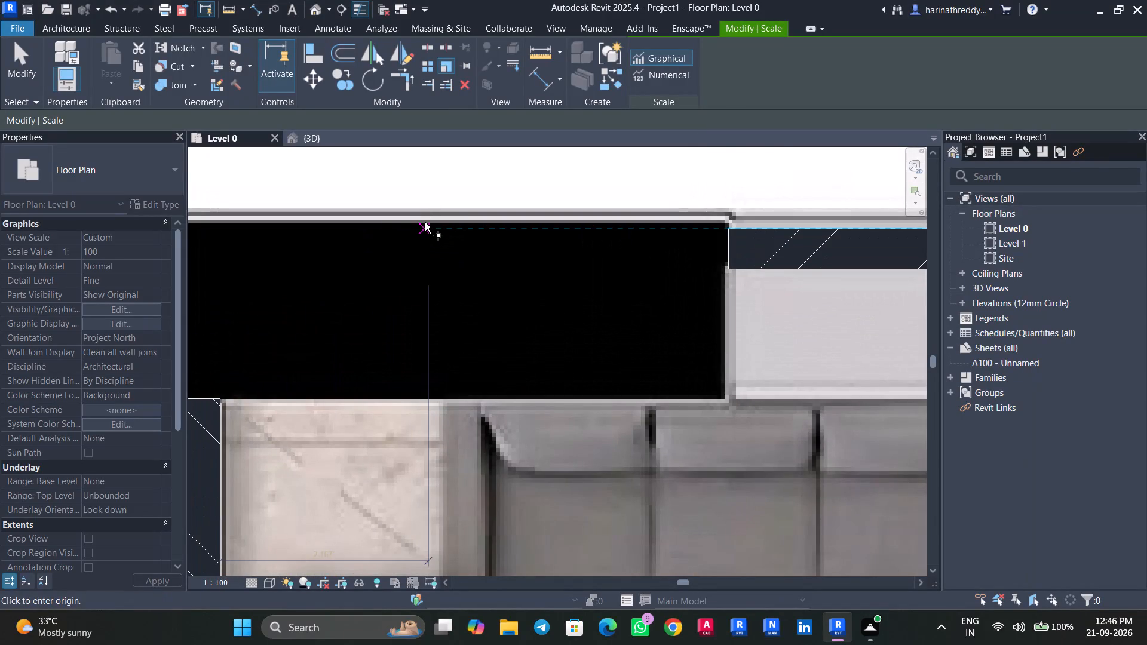
pyautogui.click(425, 222)
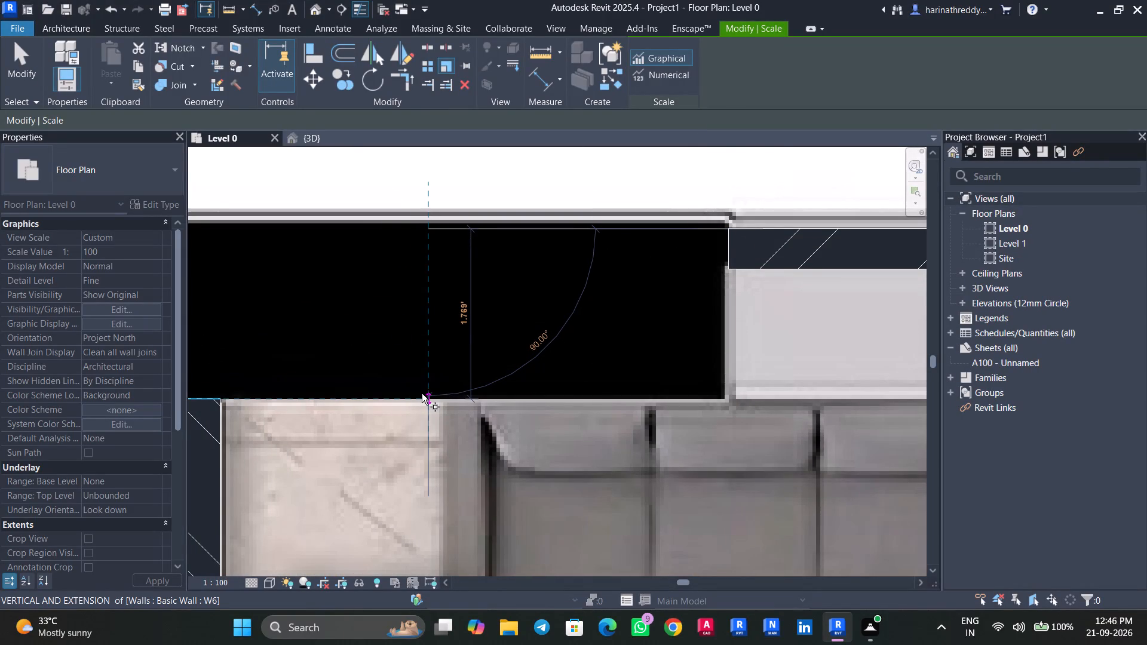
pyautogui.press('Escape')
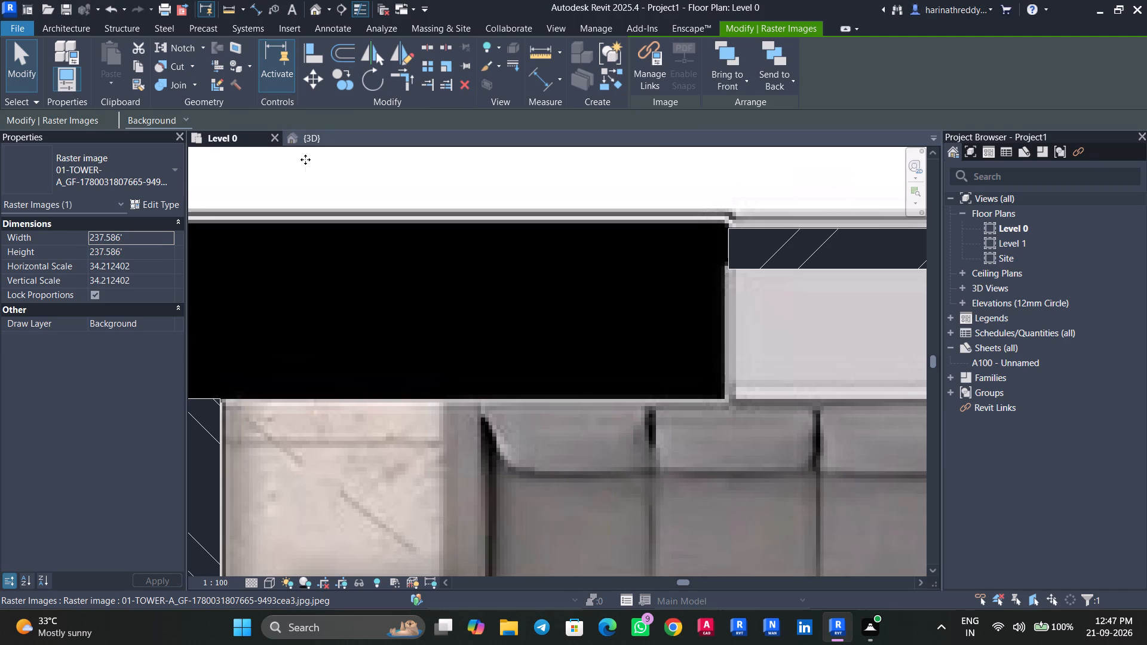
pyautogui.press('Escape')
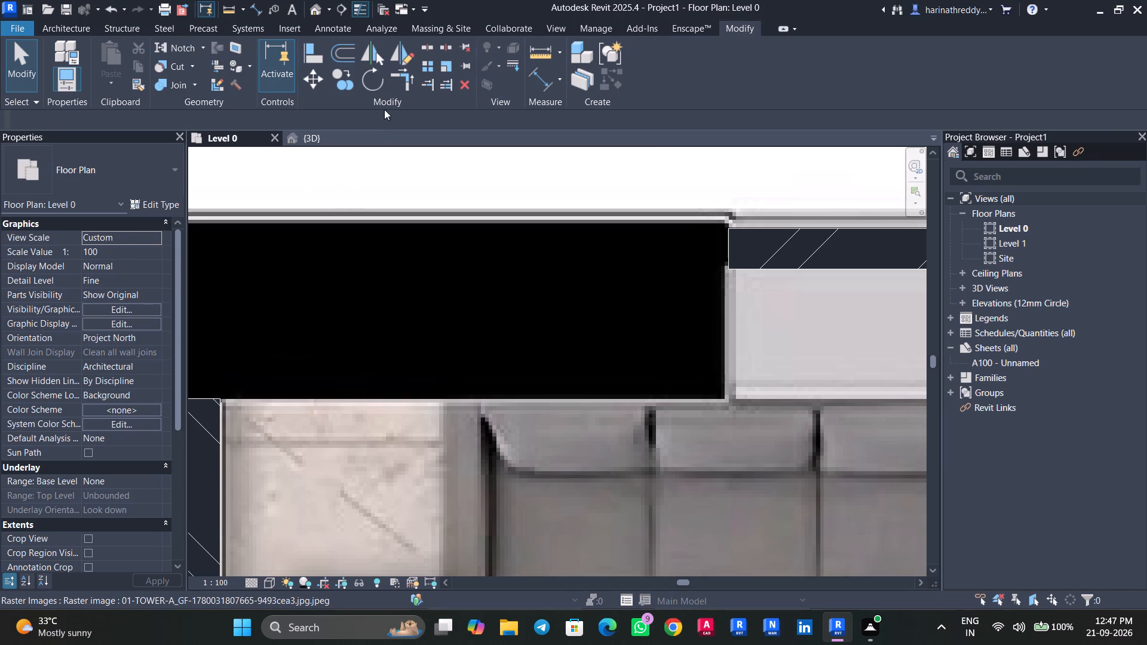
pyautogui.click(444, 151)
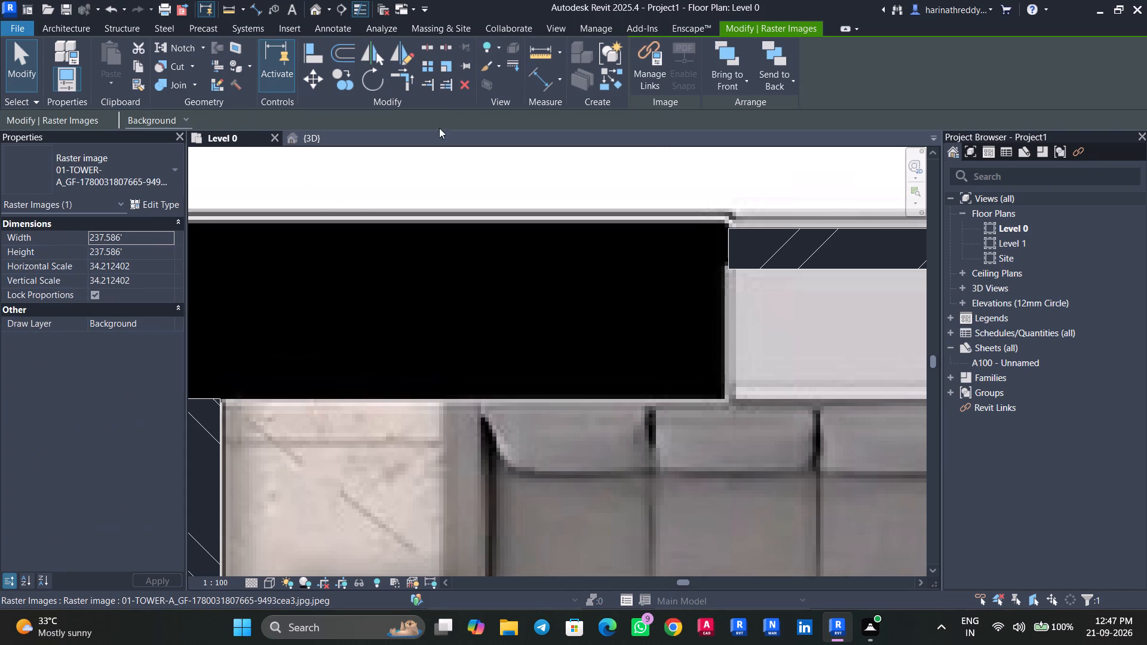
pyautogui.click(441, 69)
pyautogui.scroll(3, 453, 392)
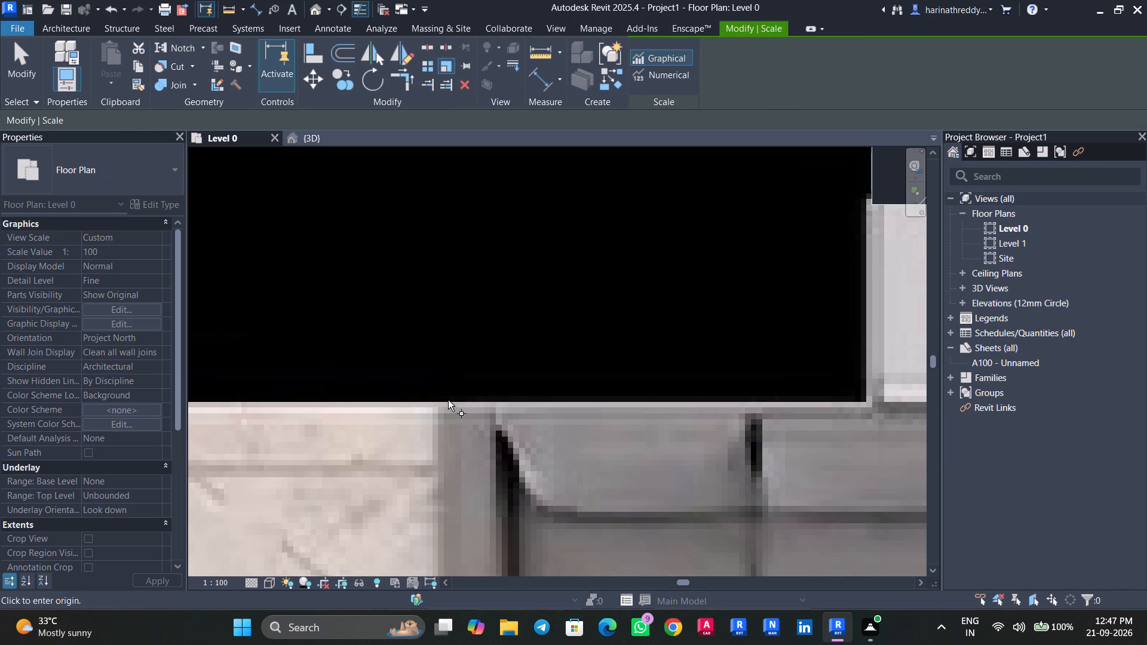
pyautogui.click(448, 400)
pyautogui.scroll(-2, 445, 244)
pyautogui.moveTo(445, 244); pyautogui.dragTo(461, 360, button='middle')
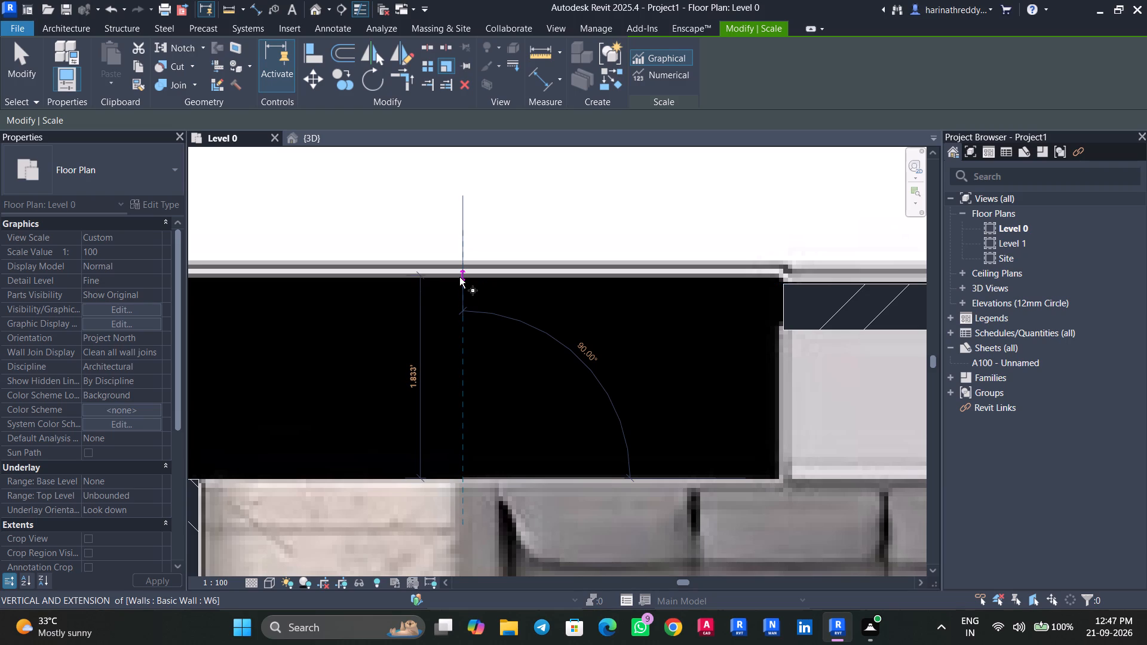
pyautogui.press('Escape')
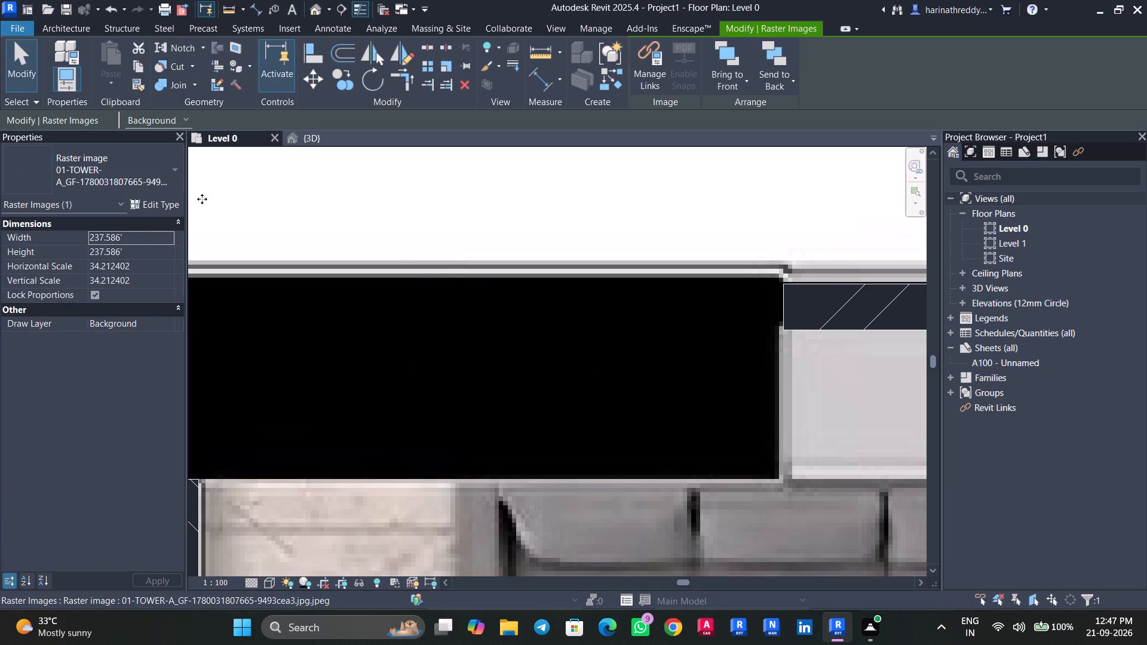
# Set the W7 wall type's structure layer thickness to 1.833'.
pyautogui.press('w')
pyautogui.press('a')
pyautogui.click(111, 168)
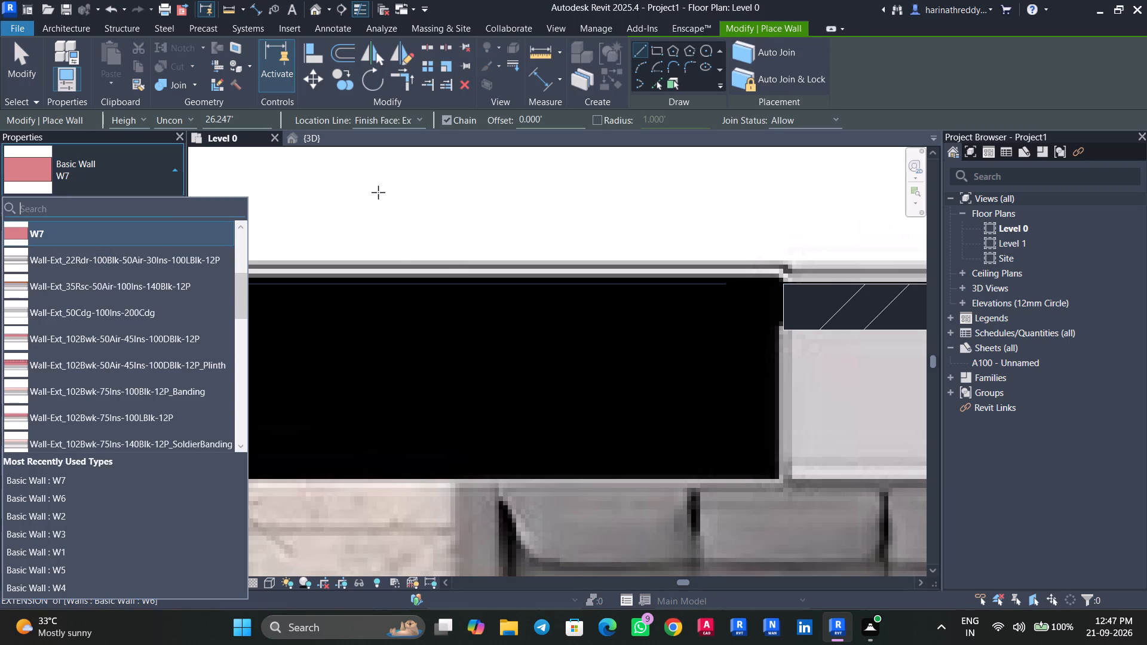
pyautogui.click(220, 238)
pyautogui.click(151, 207)
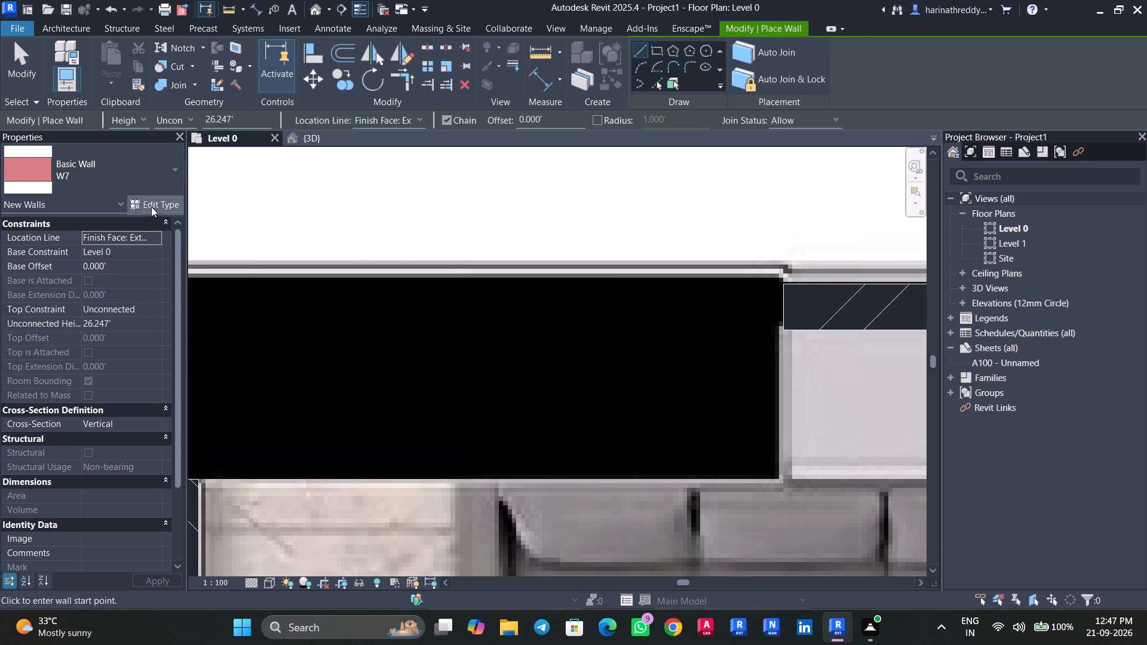
pyautogui.click(874, 250)
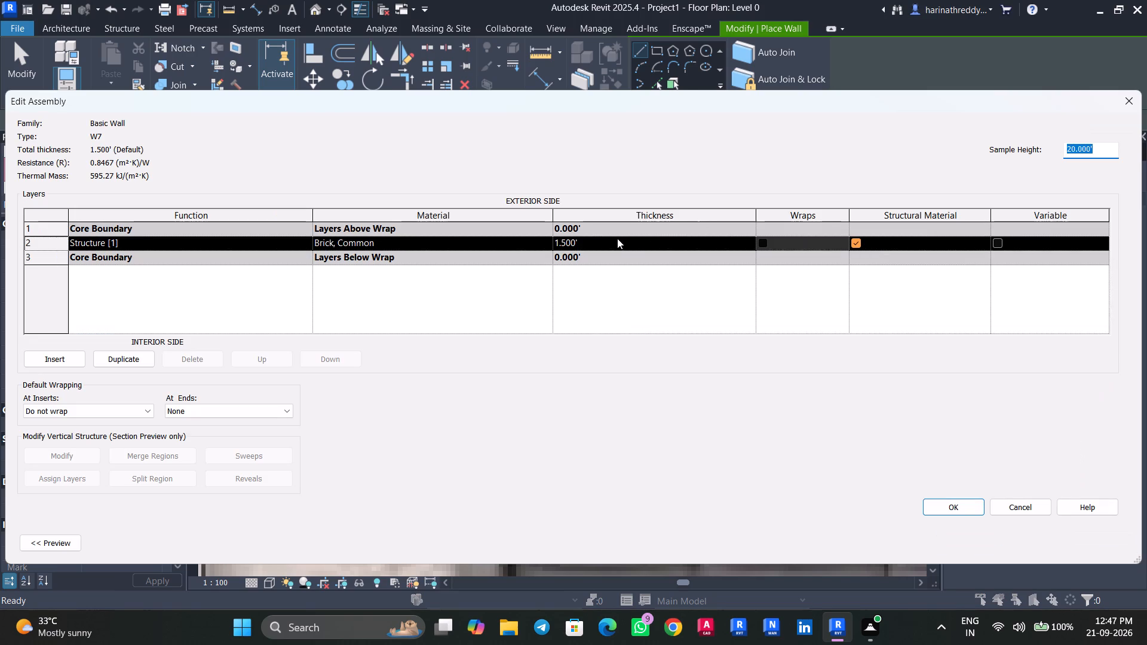
pyautogui.tripleClick(616, 239)
pyautogui.write("1.833'")
pyautogui.press('Return')
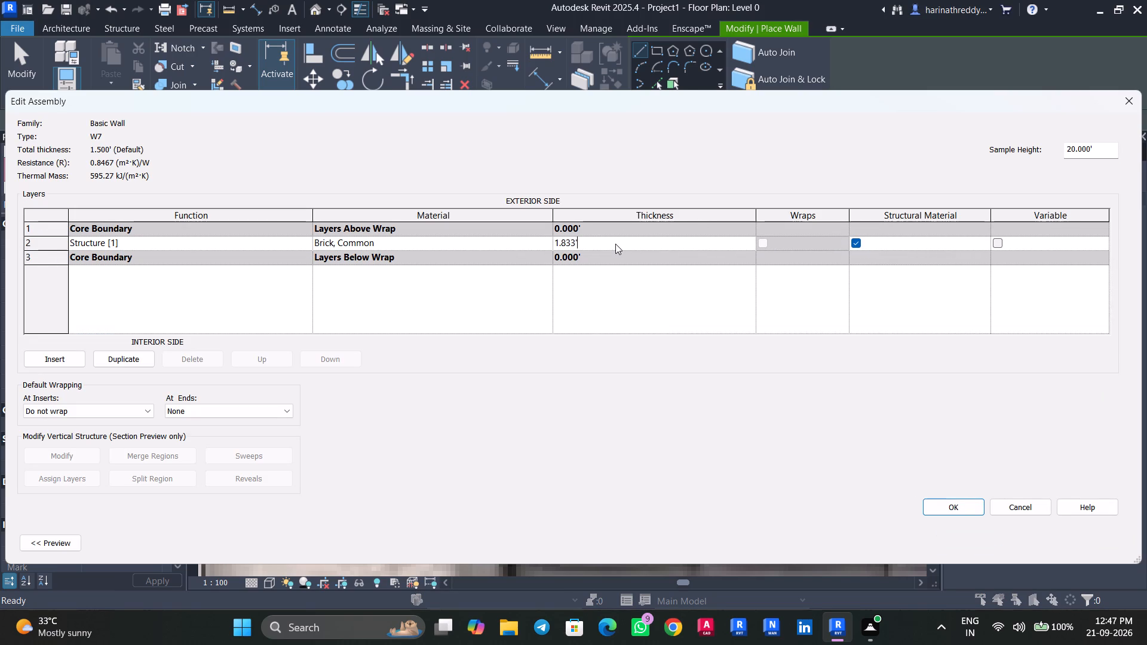
pyautogui.click(943, 505)
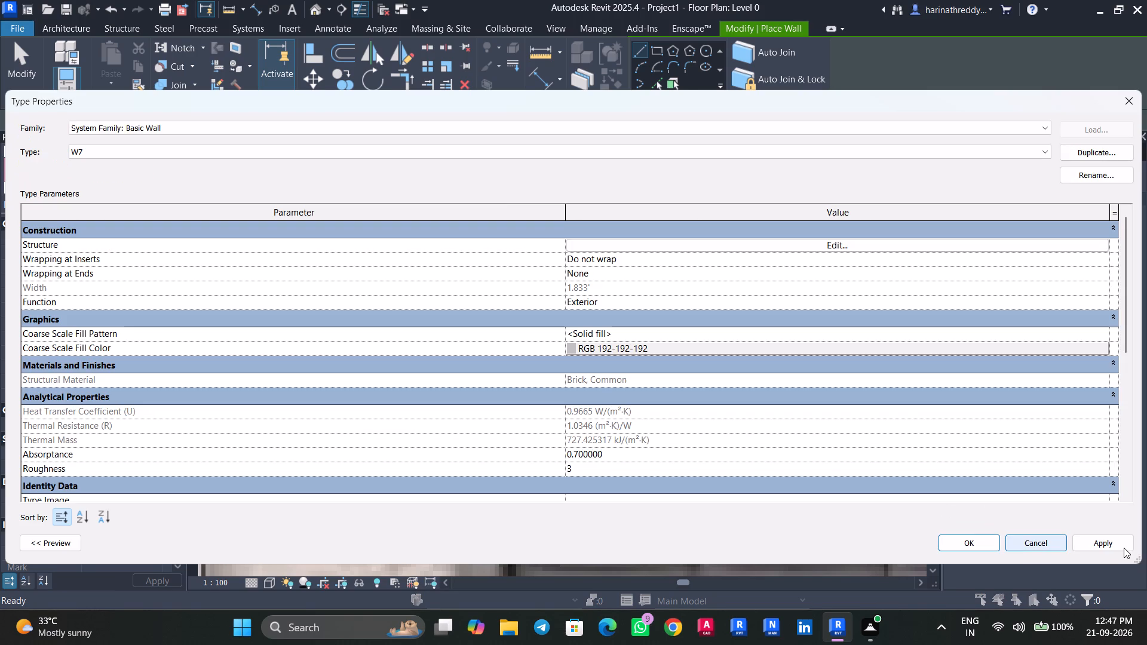
pyautogui.click(1124, 548)
pyautogui.click(962, 541)
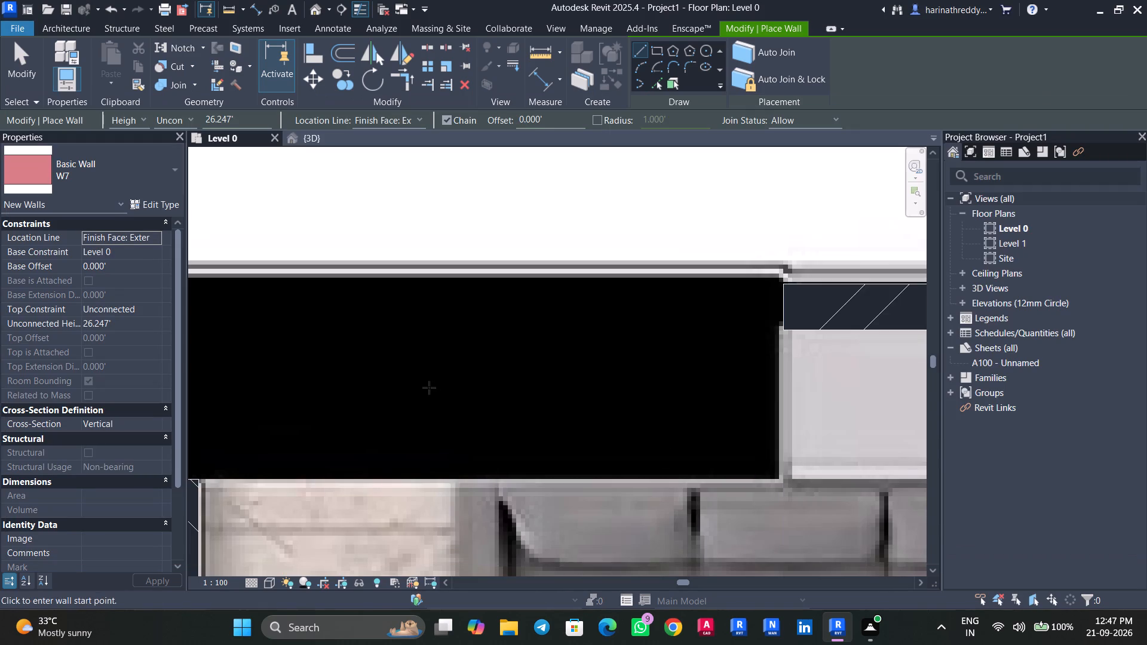
# Draw a horizontal W7 wall over the Lounge Area's upper-left black block, from its outer corner to the left grey recess.
pyautogui.scroll(-4, 429, 388)
pyautogui.moveTo(430, 388); pyautogui.dragTo(647, 381, button='middle')
pyautogui.scroll(3, 511, 328)
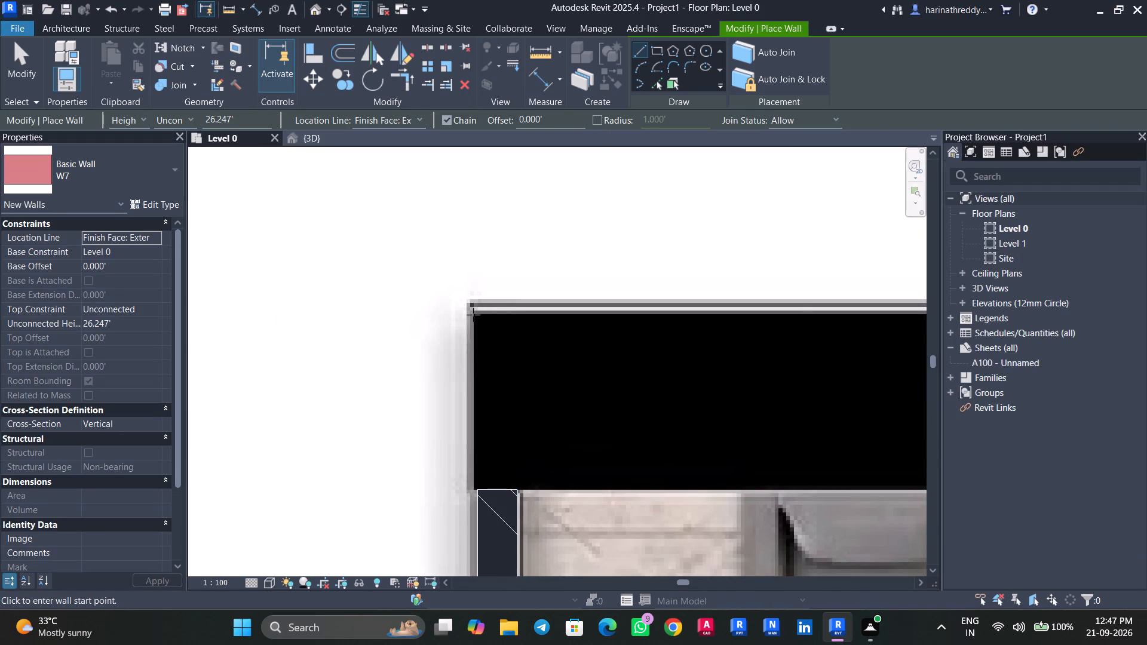
pyautogui.click(473, 315)
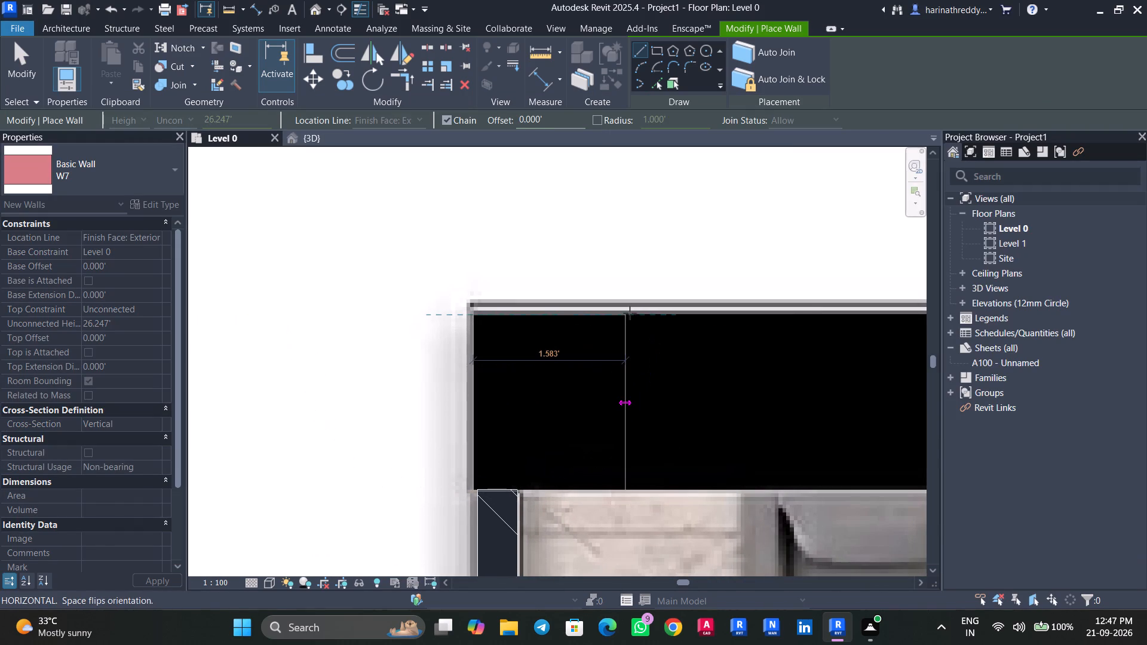
pyautogui.scroll(-3, 631, 315)
pyautogui.moveTo(631, 315); pyautogui.dragTo(490, 311, button='middle')
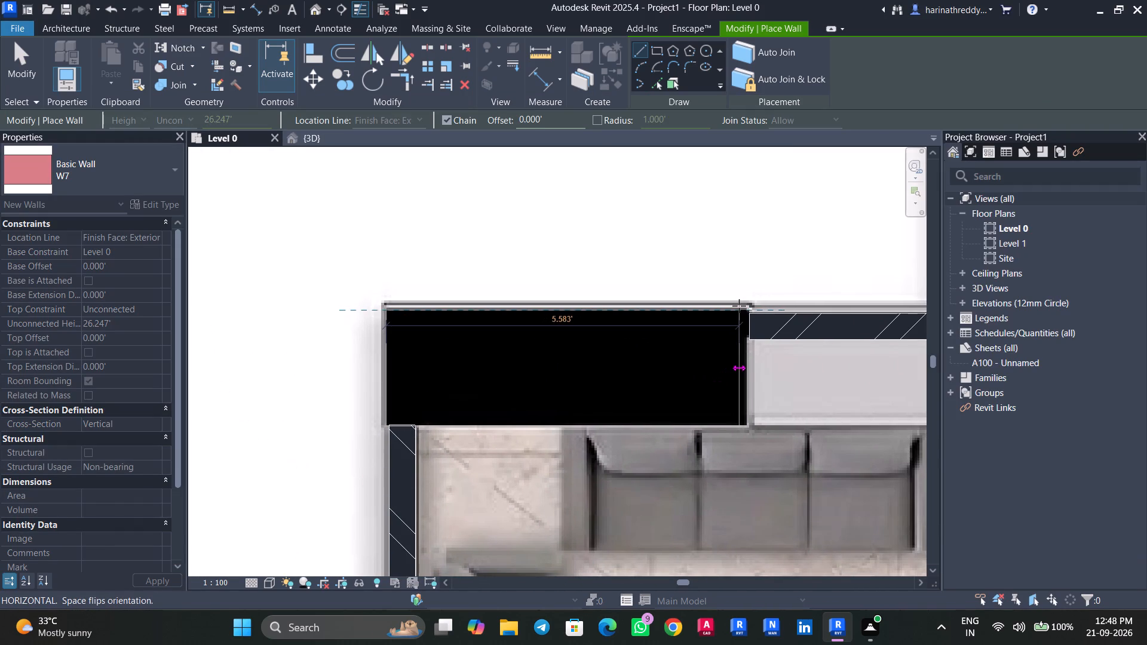
pyautogui.click(744, 306)
pyautogui.press('Escape')
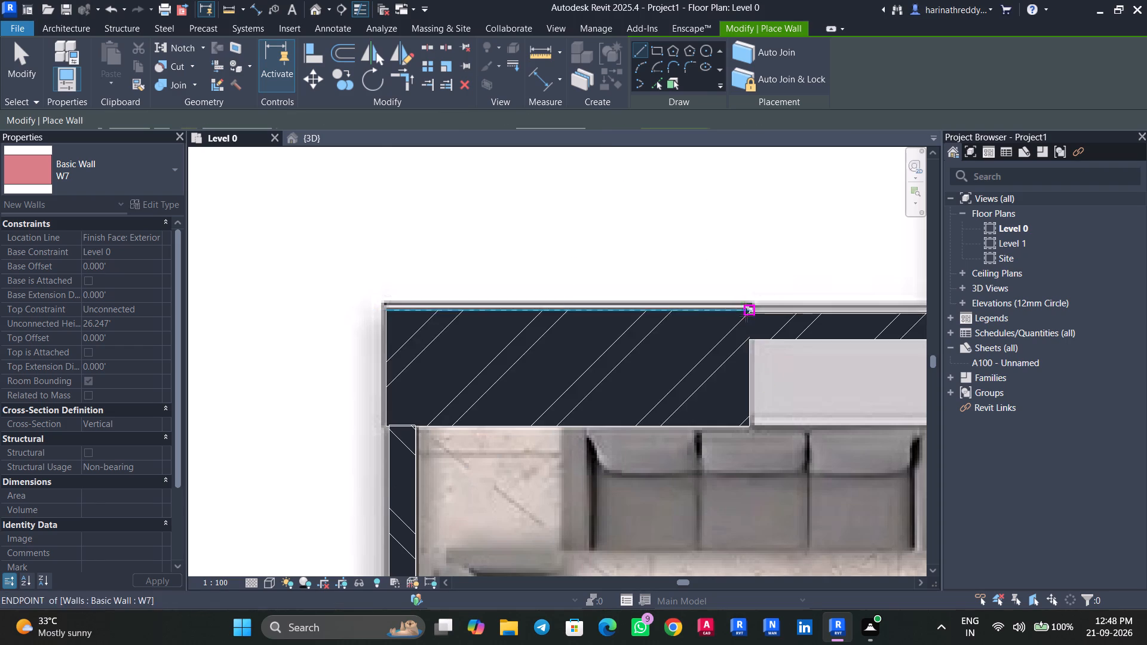
# Draw a horizontal W7 wall about 7.3' long over the Lounge Area's middle upper black block, between the two grey recesses.
pyautogui.scroll(-4, 772, 357)
pyautogui.moveTo(773, 365); pyautogui.dragTo(476, 291, button='middle')
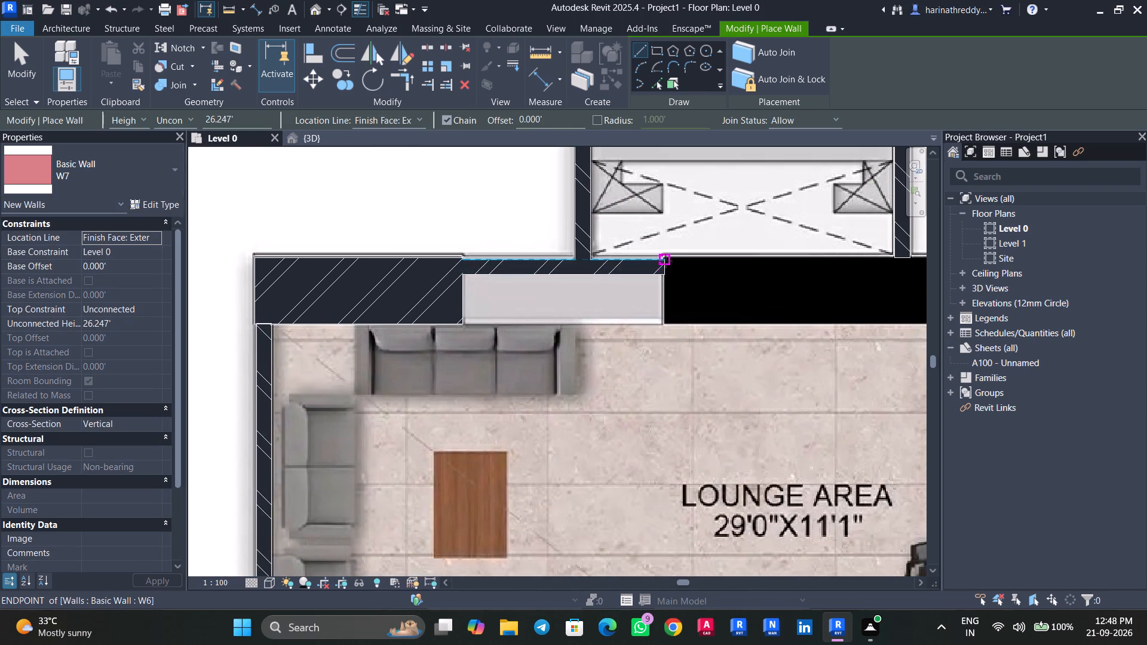
pyautogui.scroll(5, 664, 260)
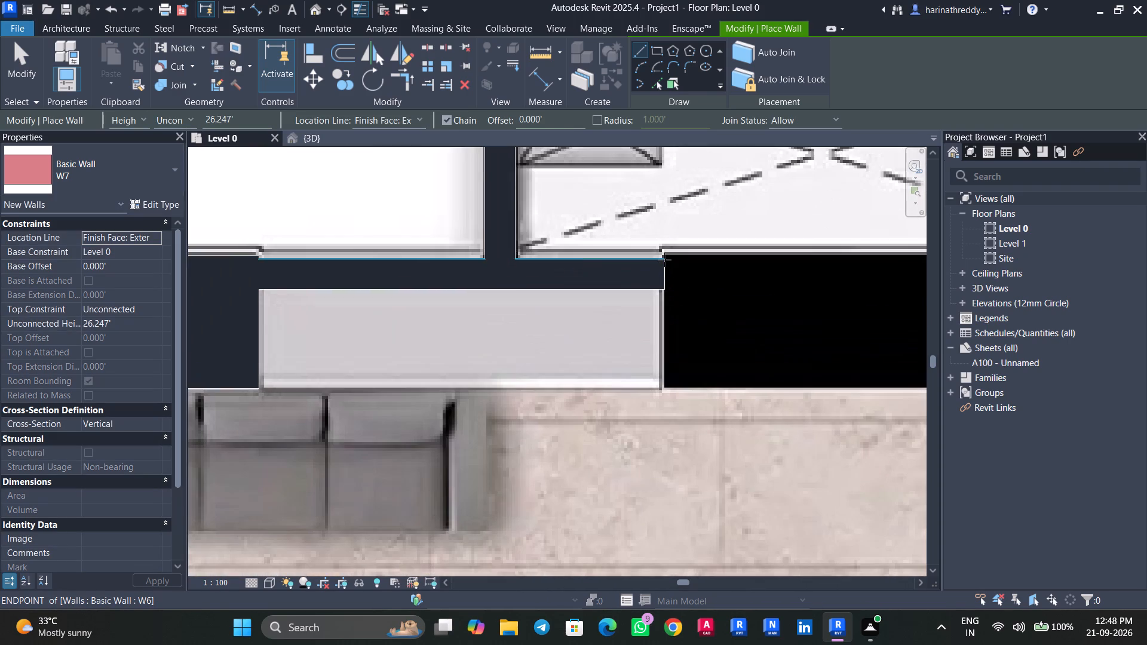
pyautogui.scroll(6, 665, 254)
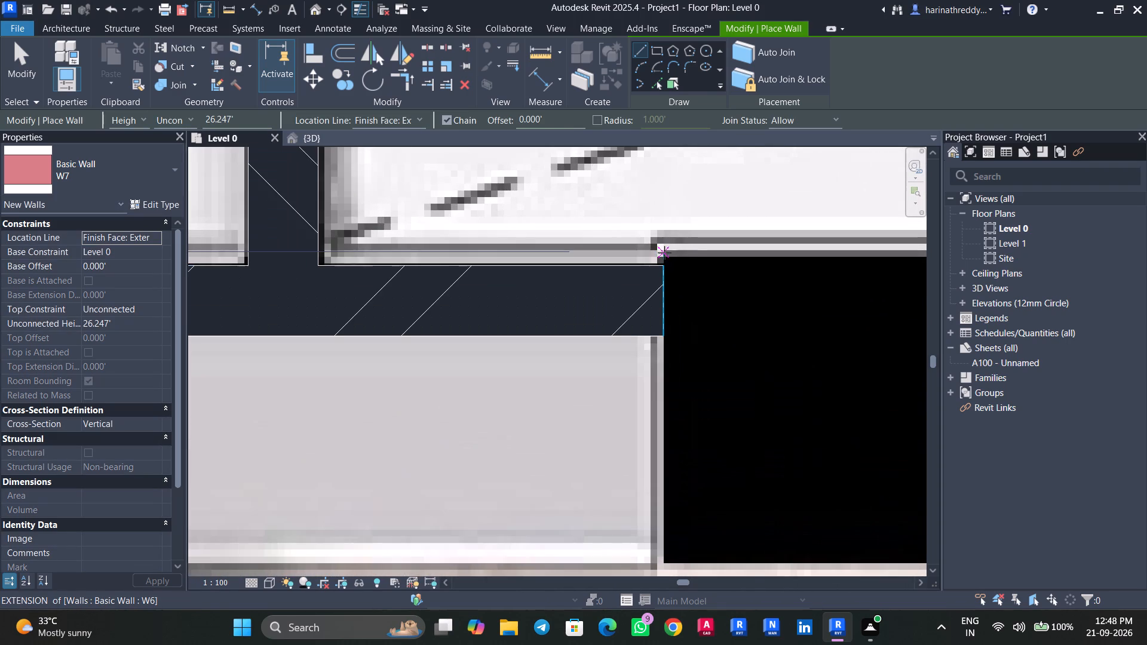
pyautogui.click(663, 256)
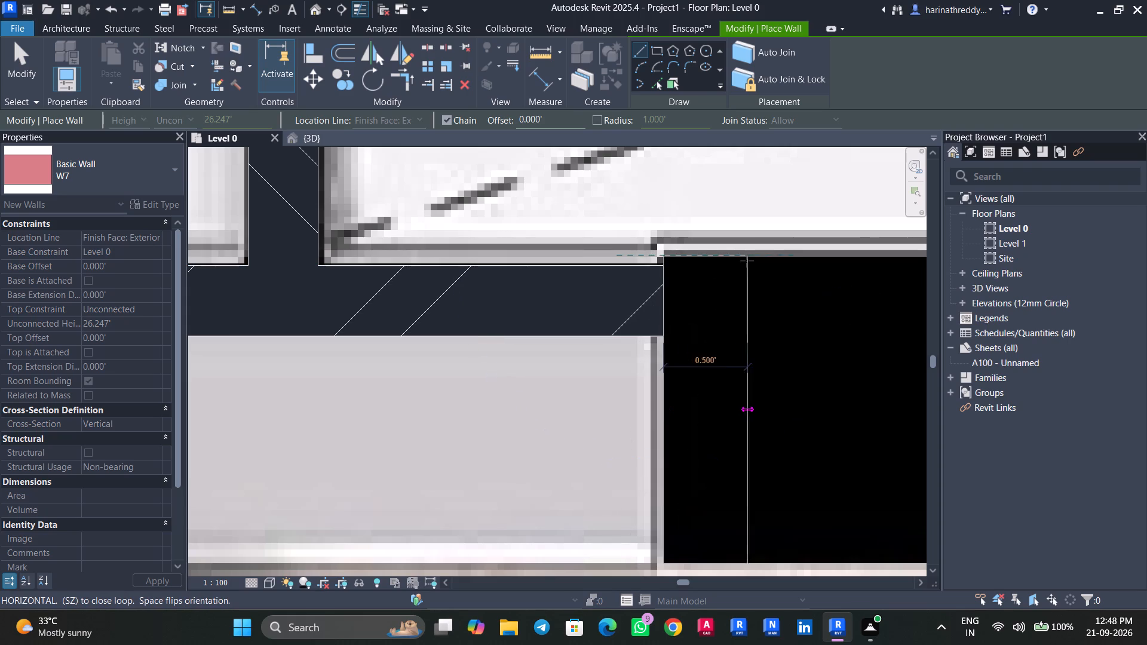
pyautogui.scroll(-4, 785, 260)
pyautogui.moveTo(785, 261); pyautogui.dragTo(579, 273, button='middle')
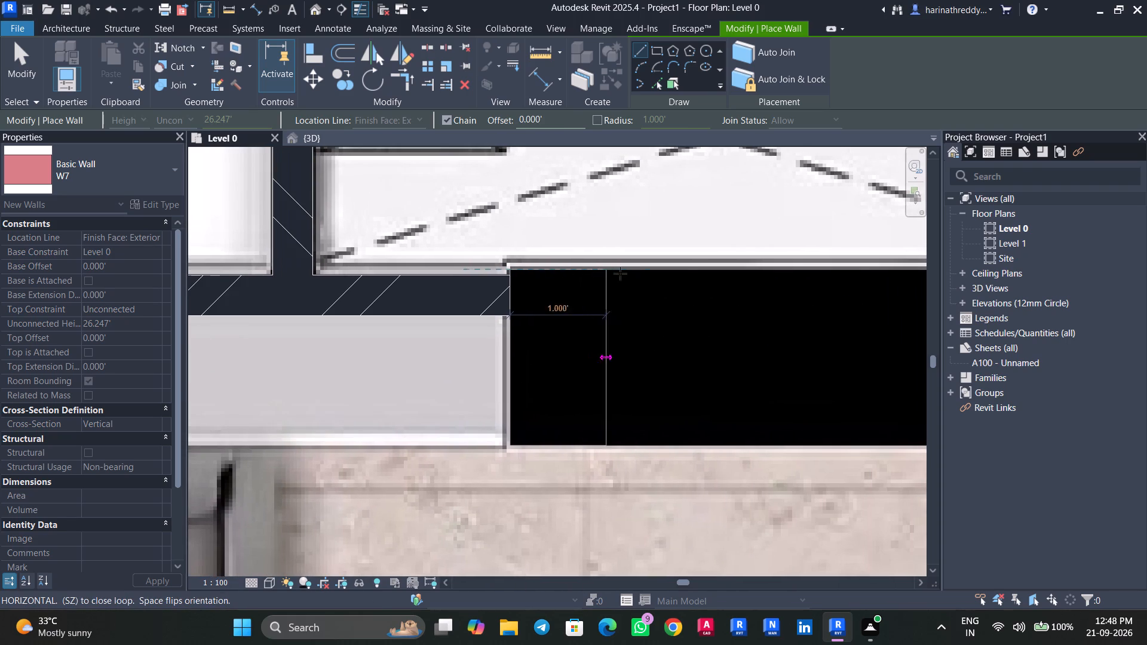
pyautogui.scroll(-3, 762, 275)
pyautogui.moveTo(762, 275); pyautogui.dragTo(467, 282, button='middle')
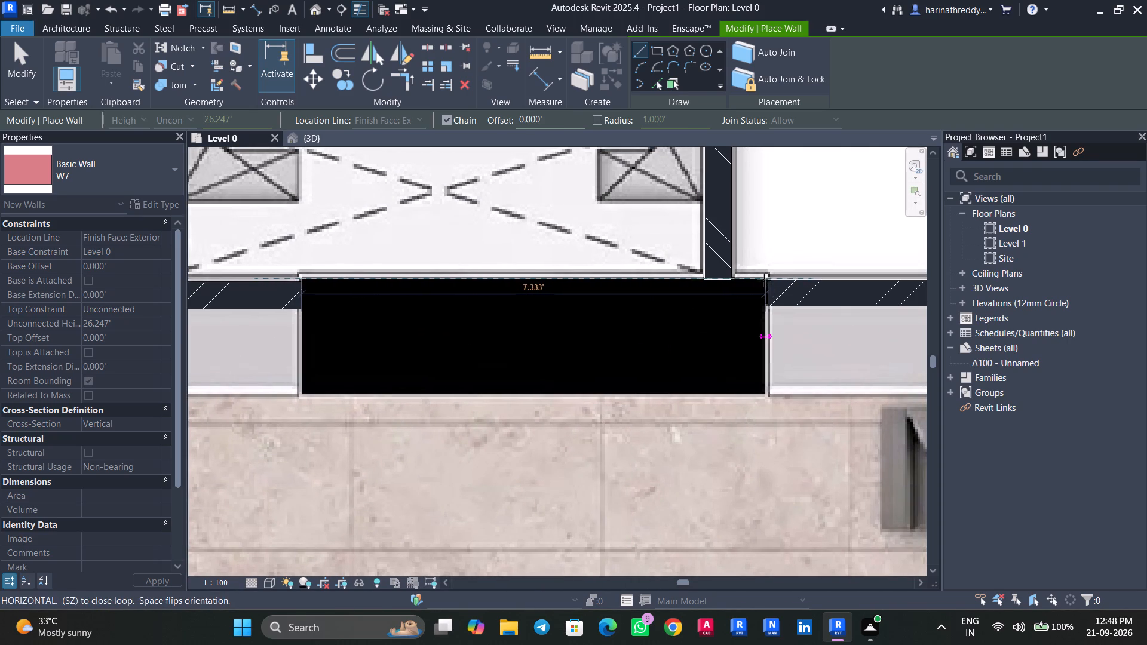
pyautogui.scroll(11, 761, 281)
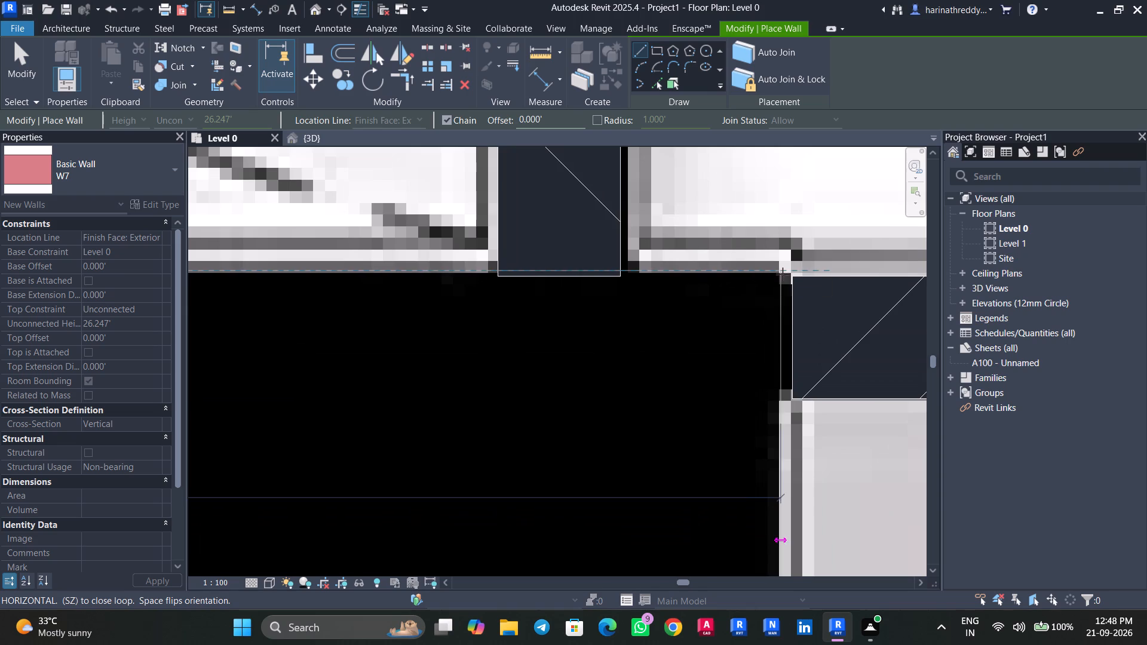
pyautogui.click(790, 275)
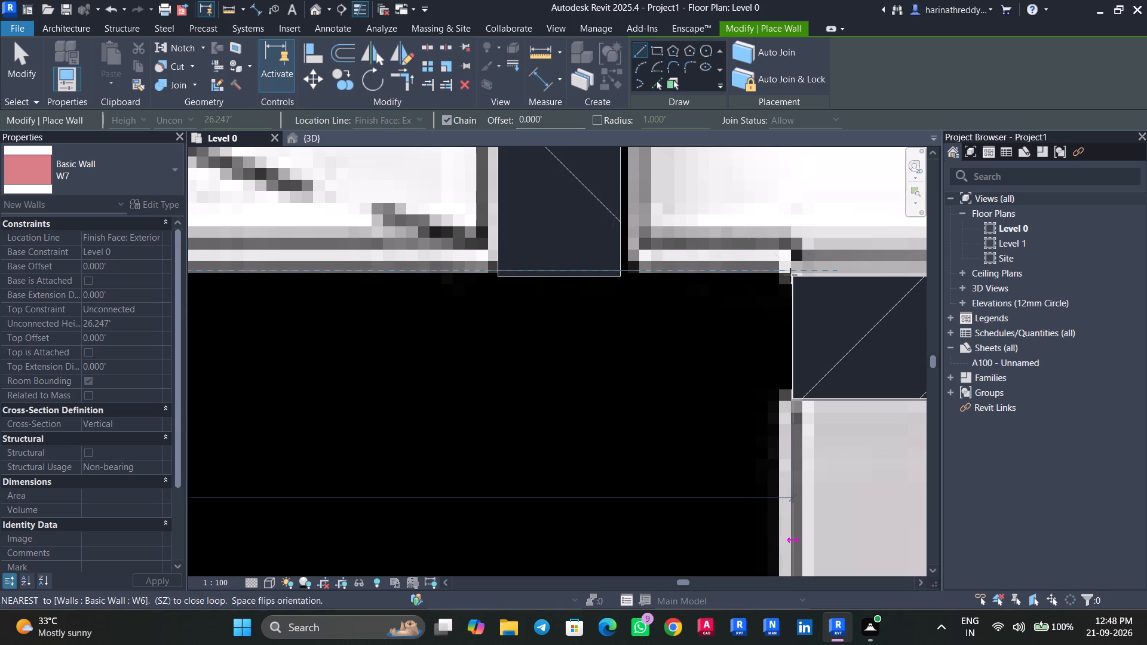
pyautogui.press('Escape')
# Draw a horizontal W7 wall about 5.7' long over the Lounge Area's upper-right black block, from the grey recess to the outer corner.
pyautogui.scroll(-18, 790, 275)
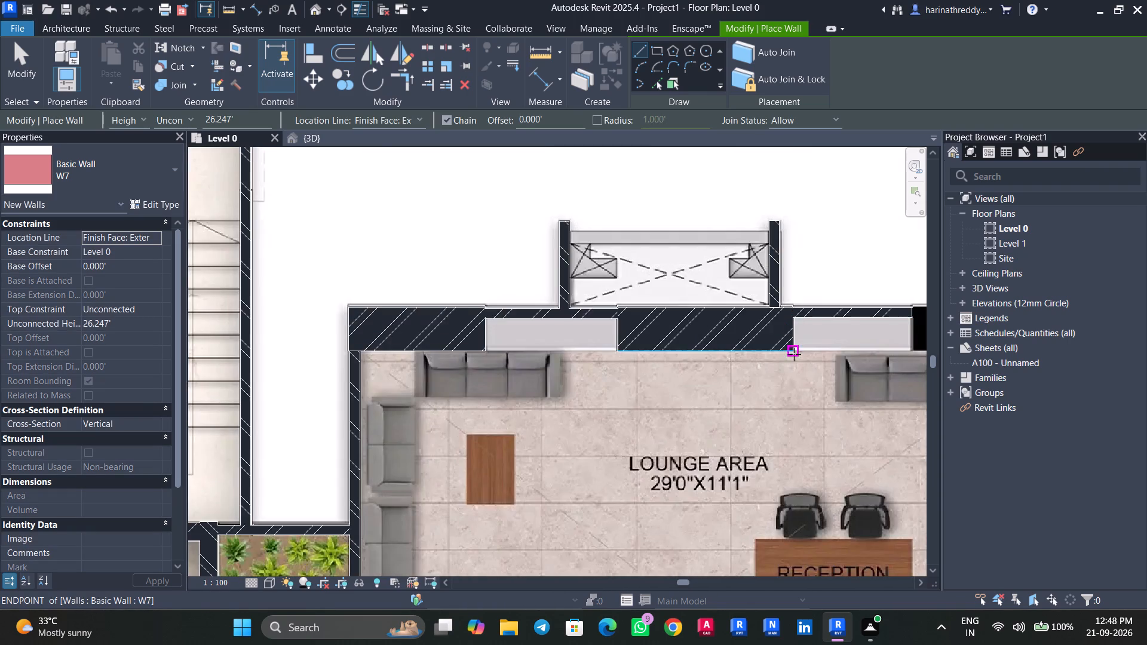
pyautogui.scroll(-4, 794, 355)
pyautogui.moveTo(791, 356); pyautogui.dragTo(489, 407, button='middle')
pyautogui.scroll(8, 571, 389)
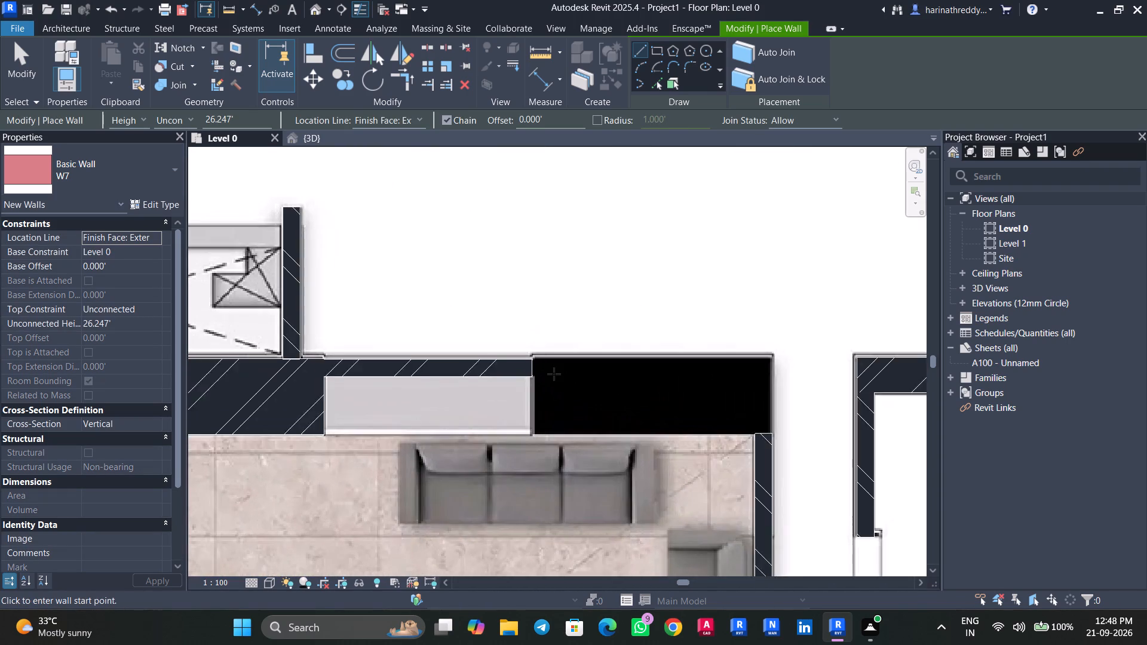
pyautogui.scroll(12, 554, 374)
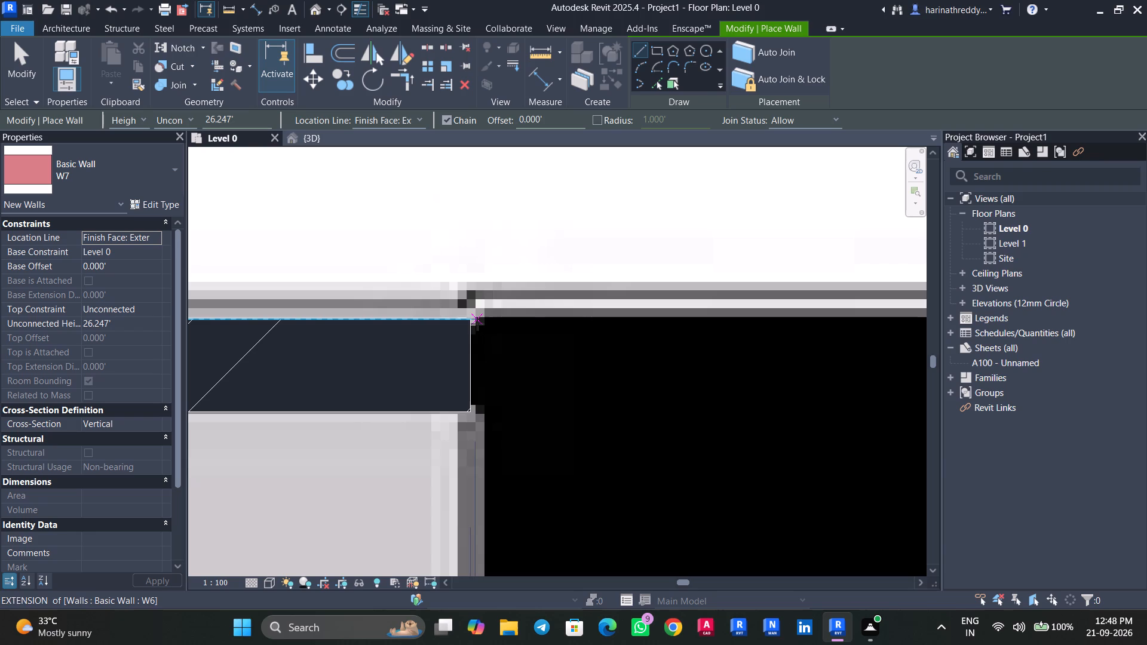
pyautogui.click(478, 317)
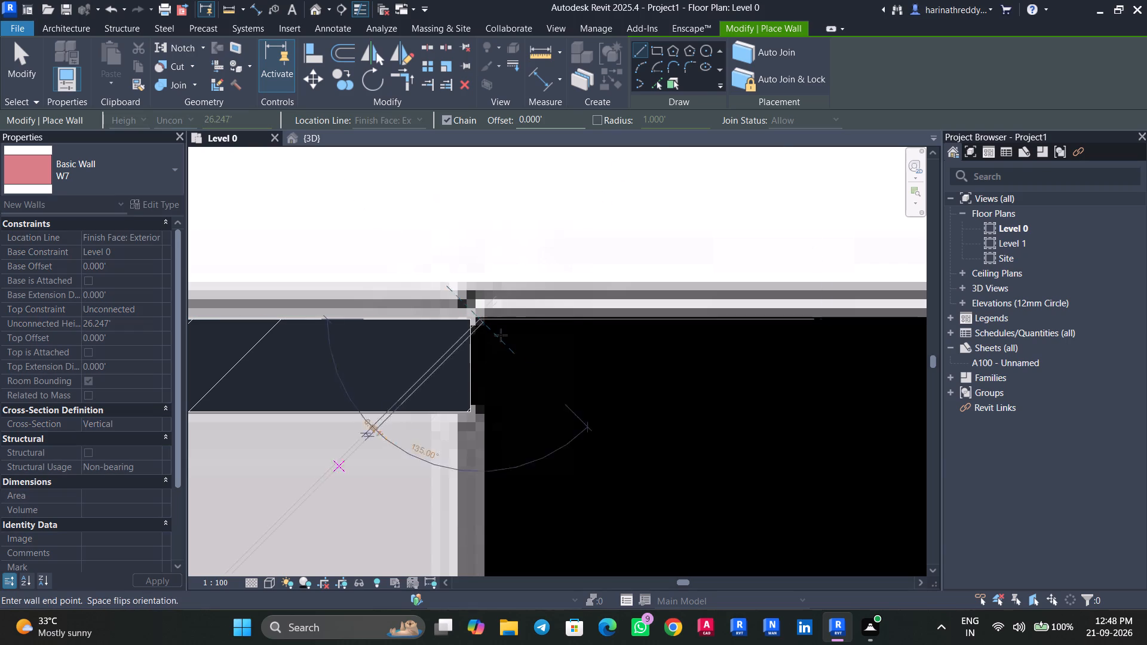
pyautogui.scroll(-5, 654, 324)
pyautogui.scroll(1, 654, 324)
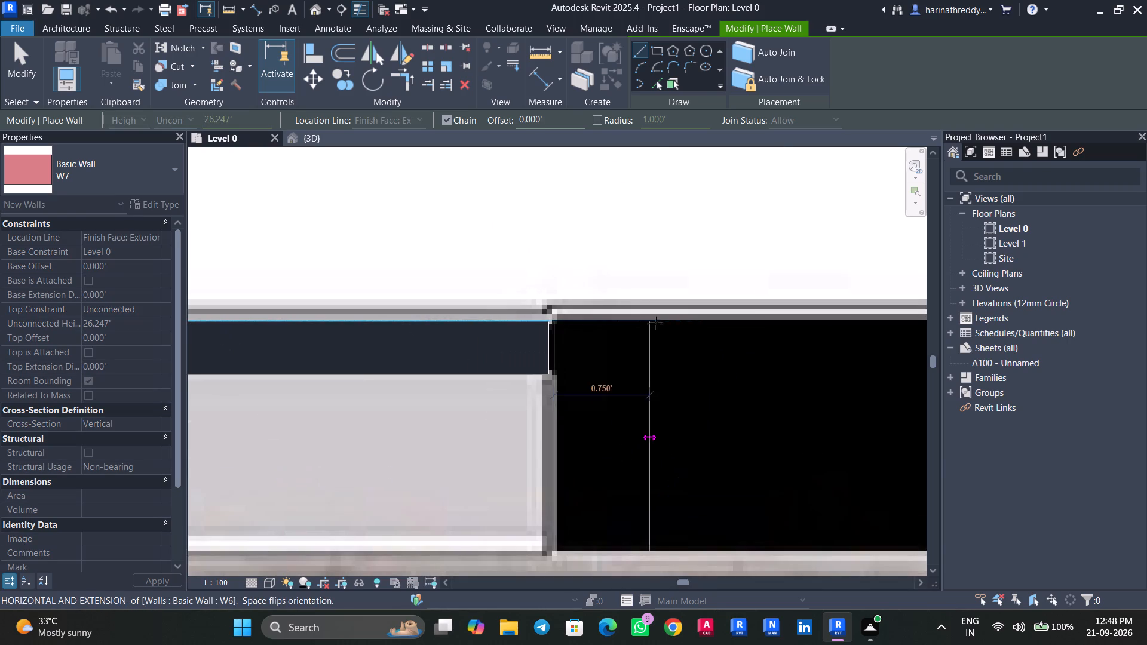
pyautogui.scroll(-3, 726, 328)
pyautogui.moveTo(726, 328); pyautogui.dragTo(430, 340, button='middle')
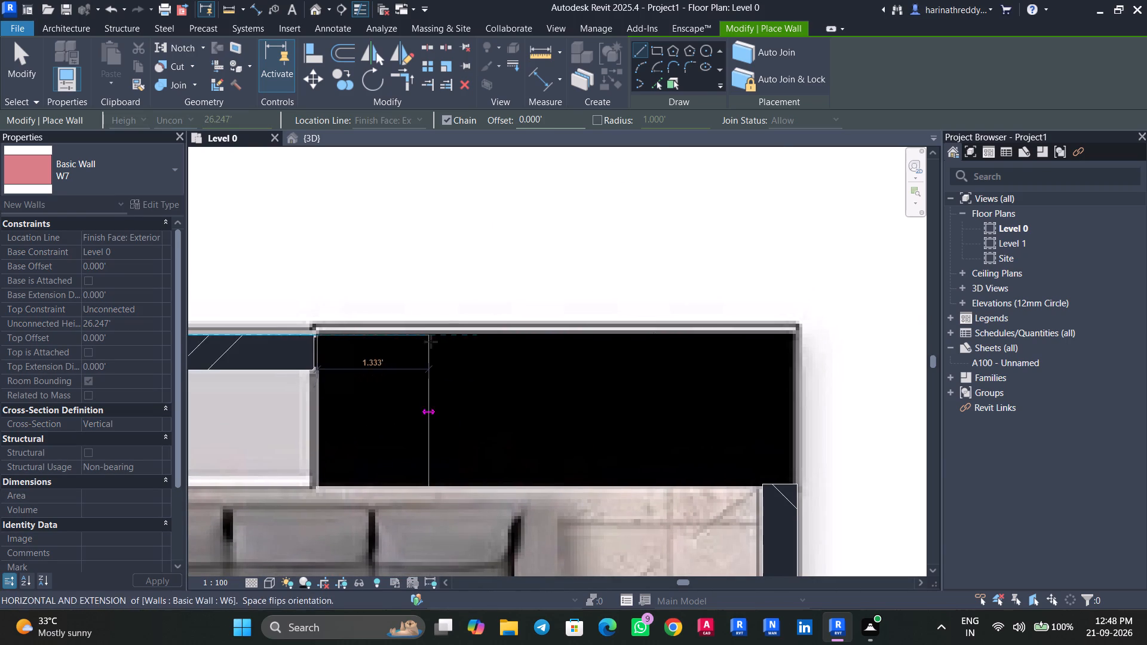
pyautogui.click(793, 340)
pyautogui.press('Escape')
# Measure the thickness of the Electric Panel Room's upper black wall block with the Scale tool, leaving the plan image unscaled.
pyautogui.scroll(-5, 794, 363)
pyautogui.moveTo(790, 385); pyautogui.dragTo(721, 282, button='middle')
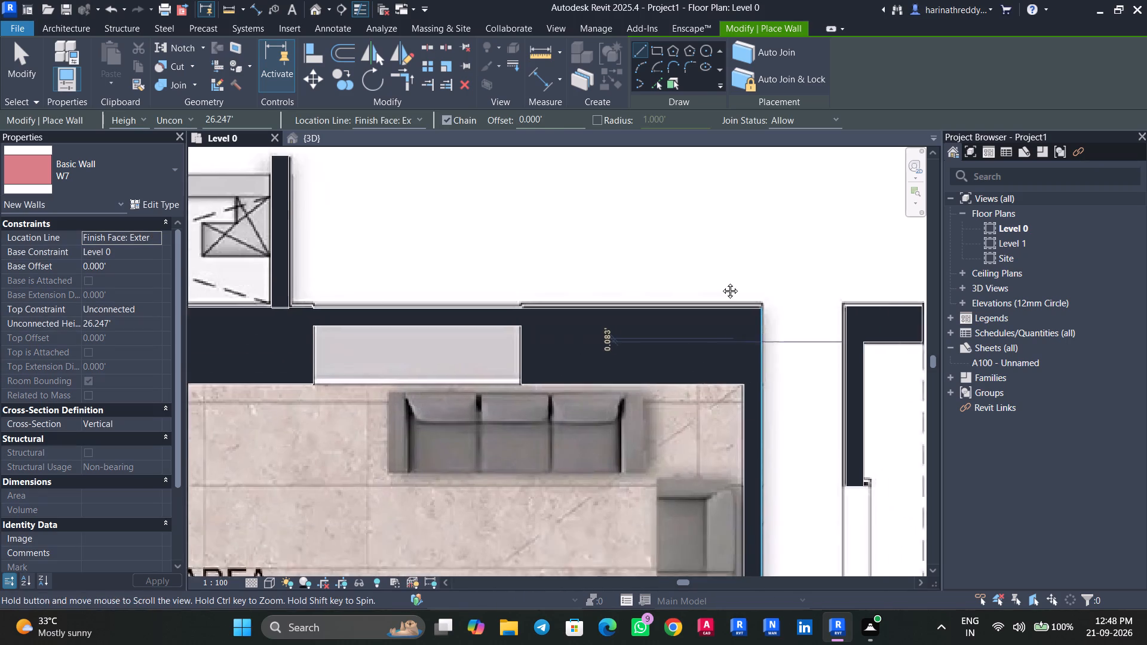
pyautogui.moveTo(721, 282); pyautogui.dragTo(671, 204, button='middle')
pyautogui.scroll(-1, 663, 367)
pyautogui.moveTo(663, 367); pyautogui.dragTo(665, 217, button='middle')
pyautogui.scroll(-5, 484, 335)
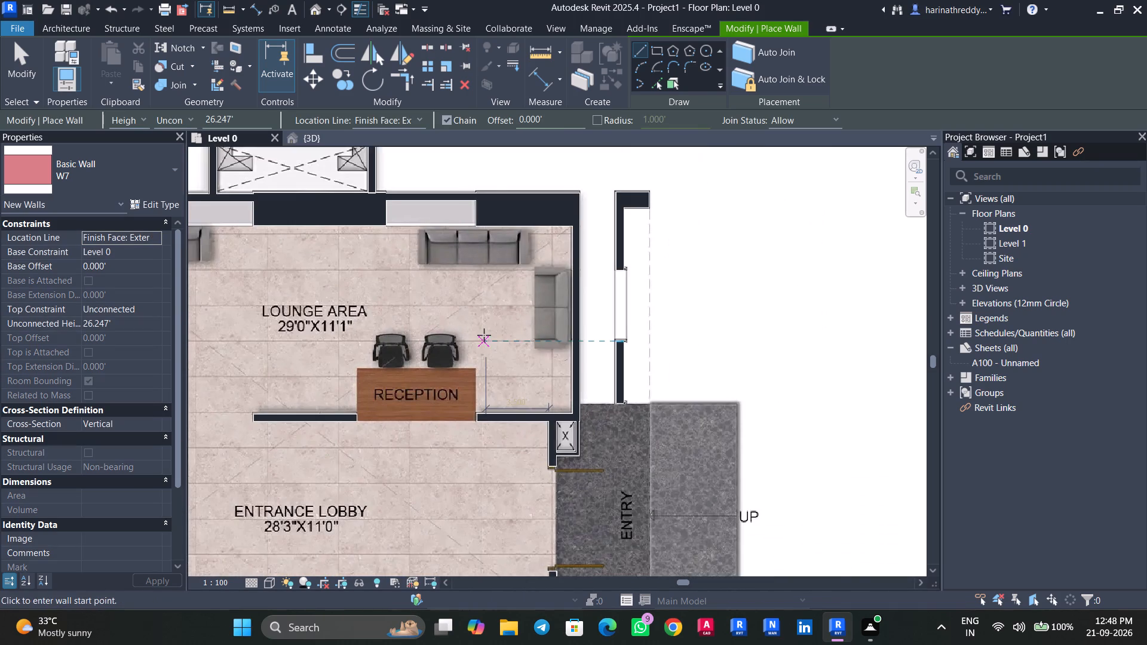
pyautogui.moveTo(484, 335); pyautogui.dragTo(586, 309, button='middle')
pyautogui.moveTo(443, 365); pyautogui.dragTo(510, 170, button='middle')
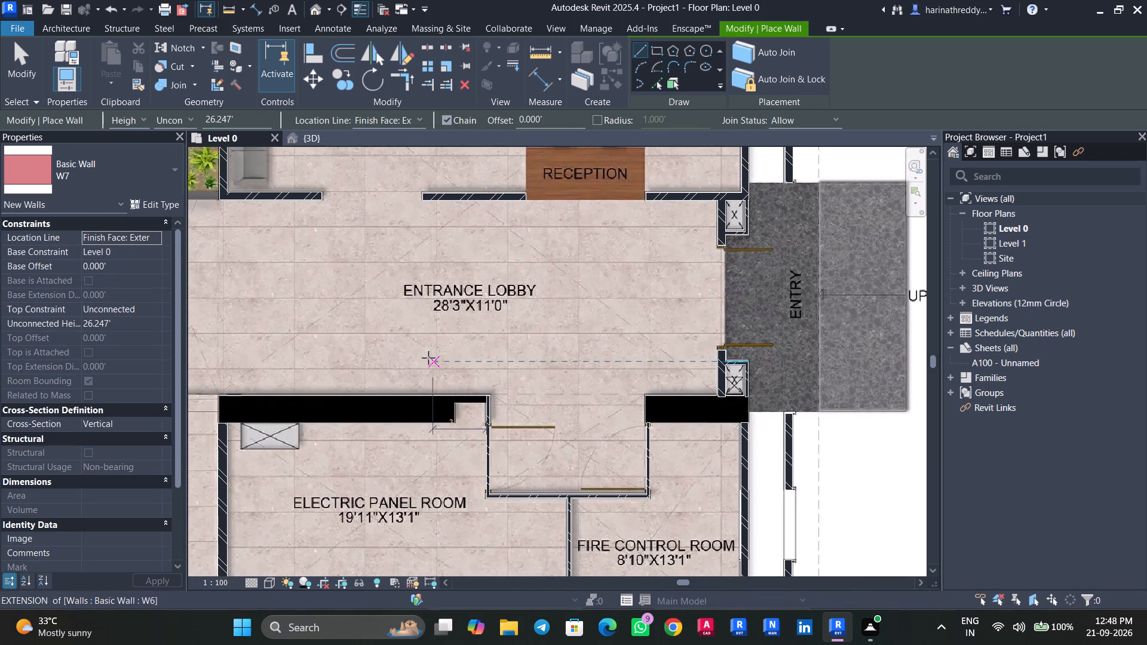
pyautogui.press('Escape')
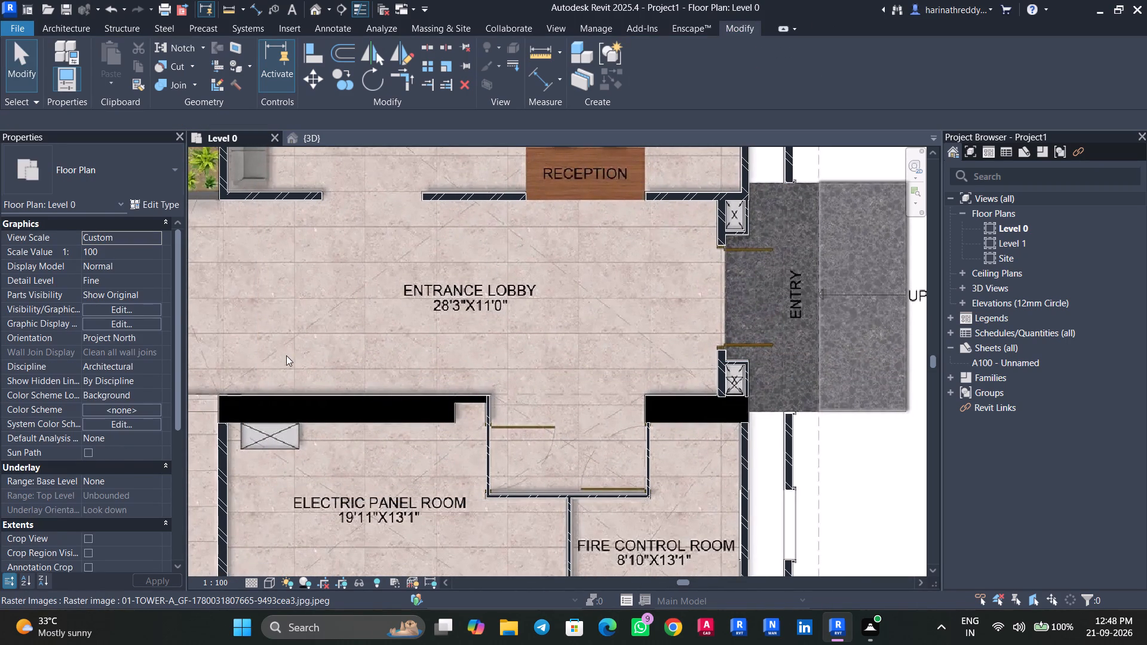
pyautogui.press('Escape')
pyautogui.click(290, 330)
pyautogui.click(444, 65)
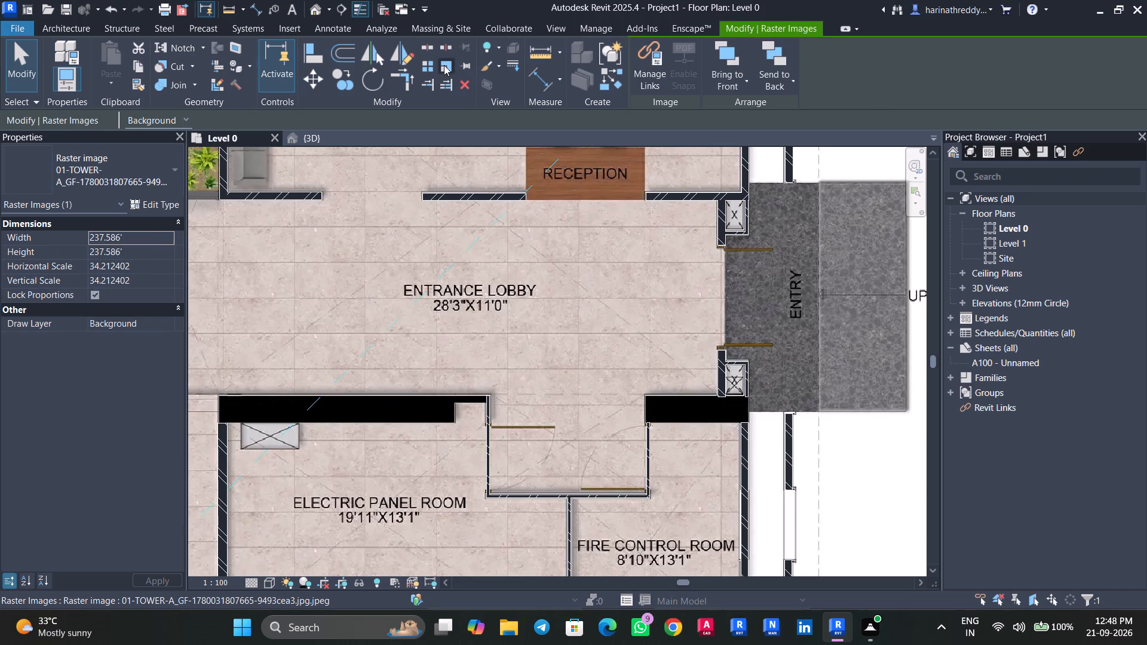
pyautogui.moveTo(329, 414); pyautogui.dragTo(425, 289, button='middle')
pyautogui.scroll(7, 430, 320)
pyautogui.scroll(1, 422, 271)
pyautogui.moveTo(422, 271); pyautogui.dragTo(452, 406, button='middle')
pyautogui.scroll(5, 452, 394)
pyautogui.click(452, 388)
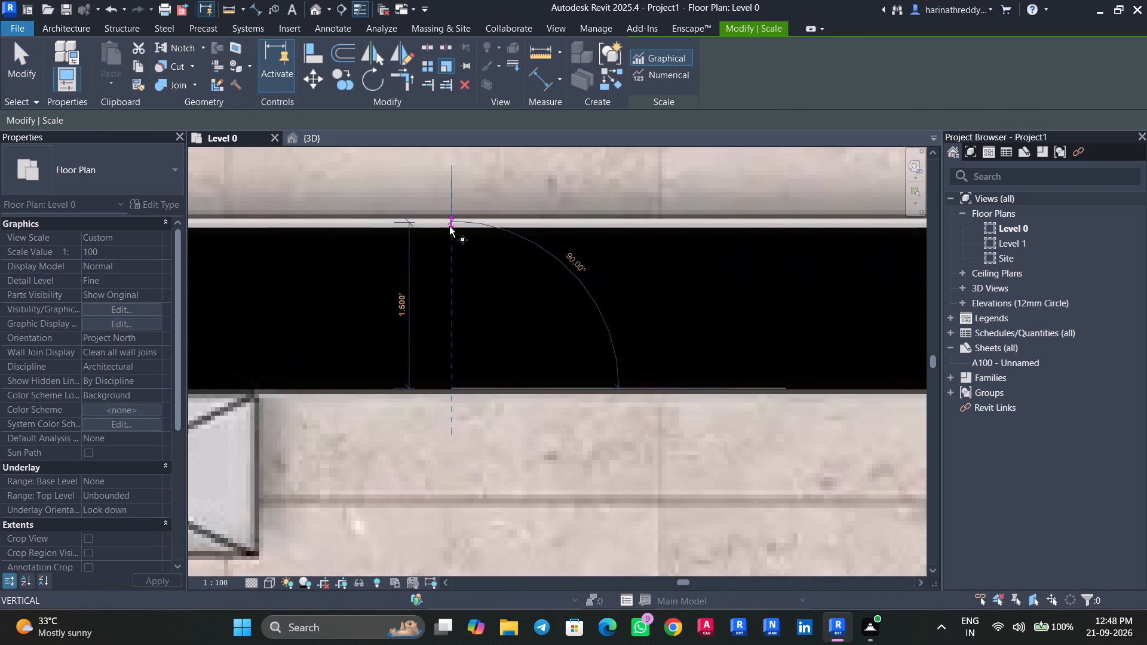
pyautogui.scroll(7, 449, 230)
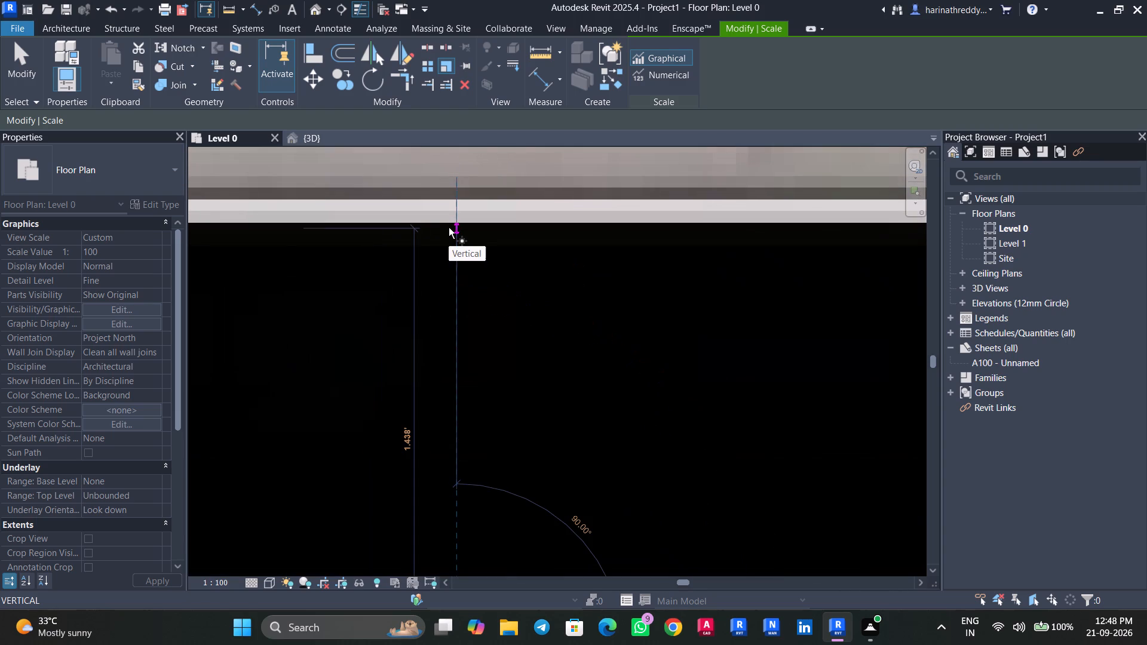
pyautogui.press('Escape')
pyautogui.scroll(-17, 449, 228)
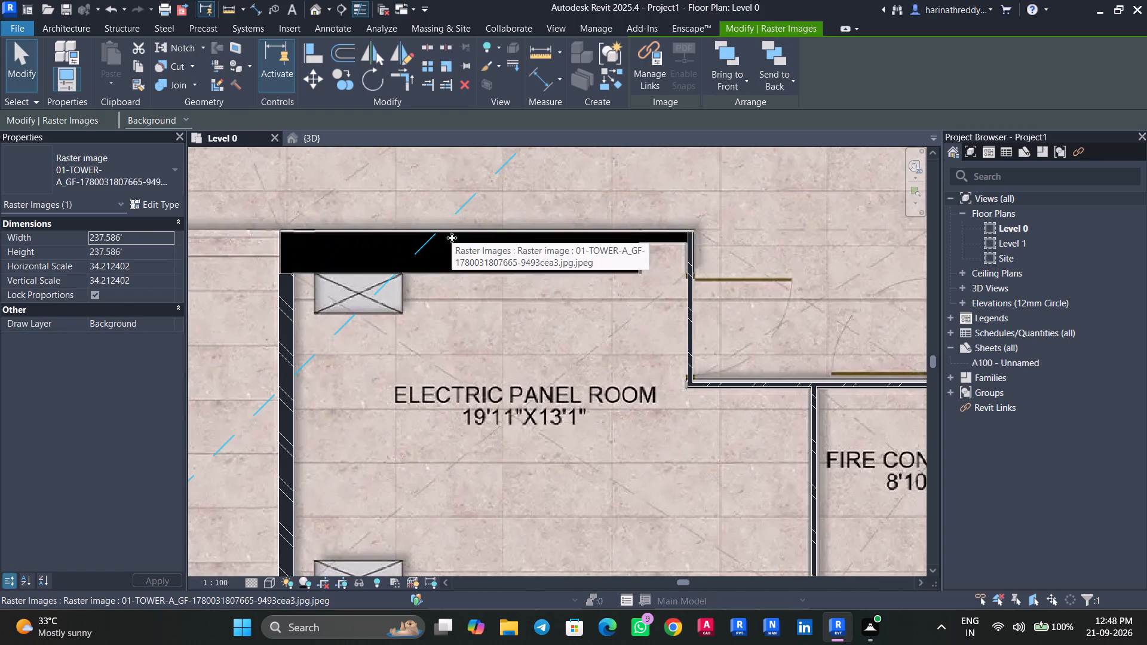
pyautogui.scroll(-2, 586, 263)
pyautogui.moveTo(585, 268); pyautogui.dragTo(487, 302, button='middle')
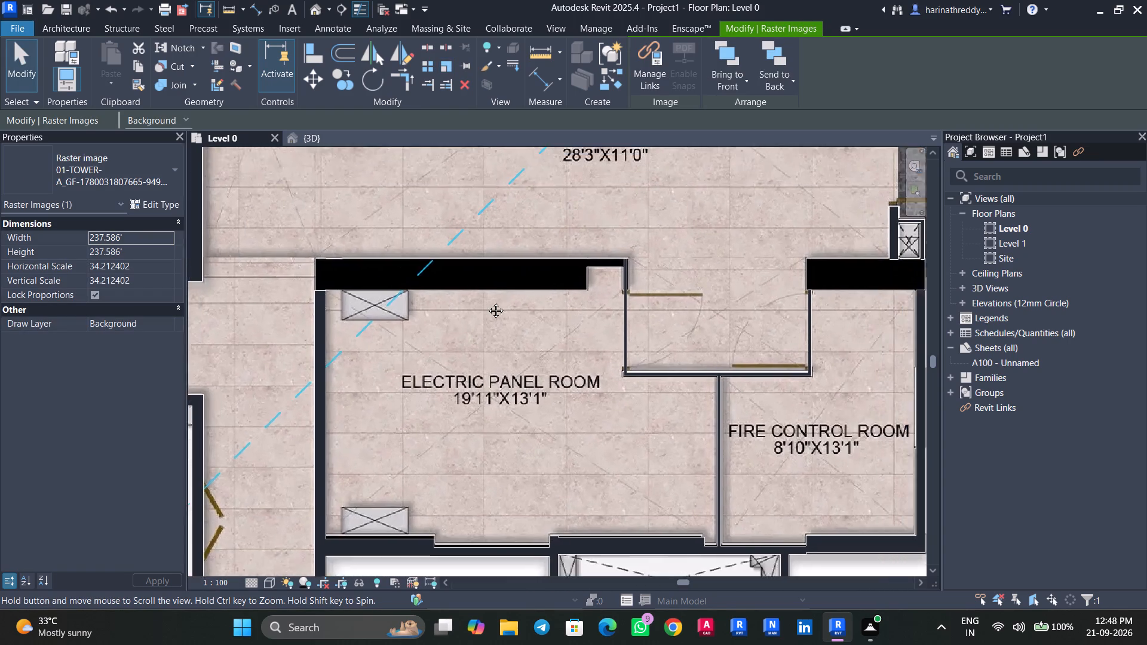
pyautogui.moveTo(487, 302); pyautogui.dragTo(551, 358, button='middle')
pyautogui.press('Escape')
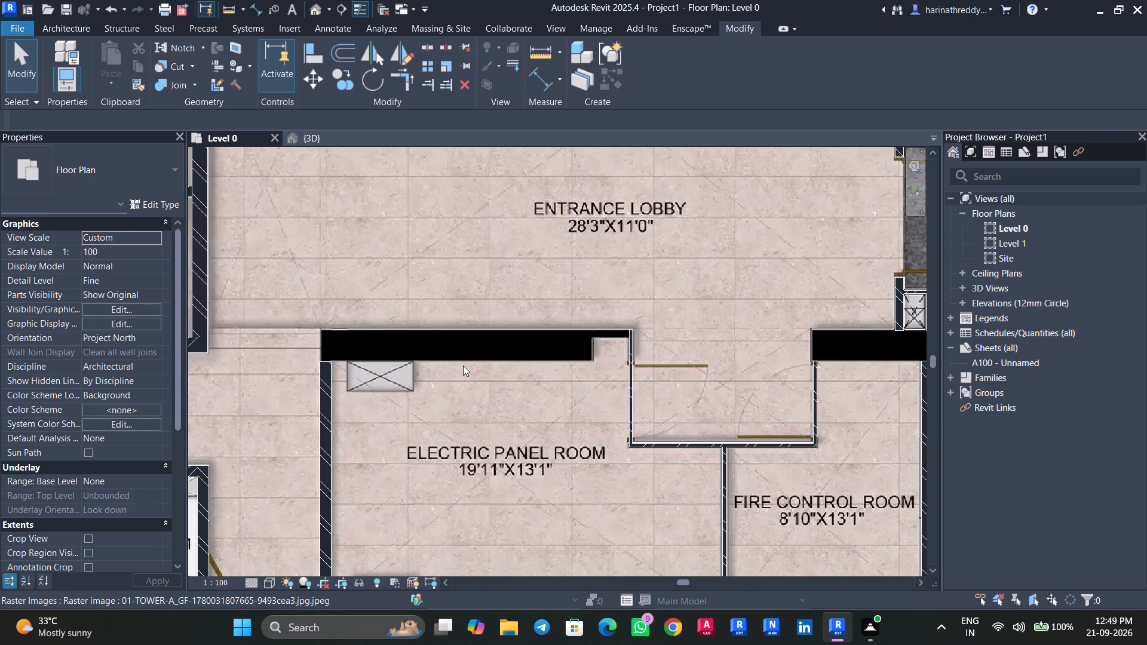
# Duplicate the W7 basic wall type under the name W8 for placing new walls.
pyautogui.write('WA')
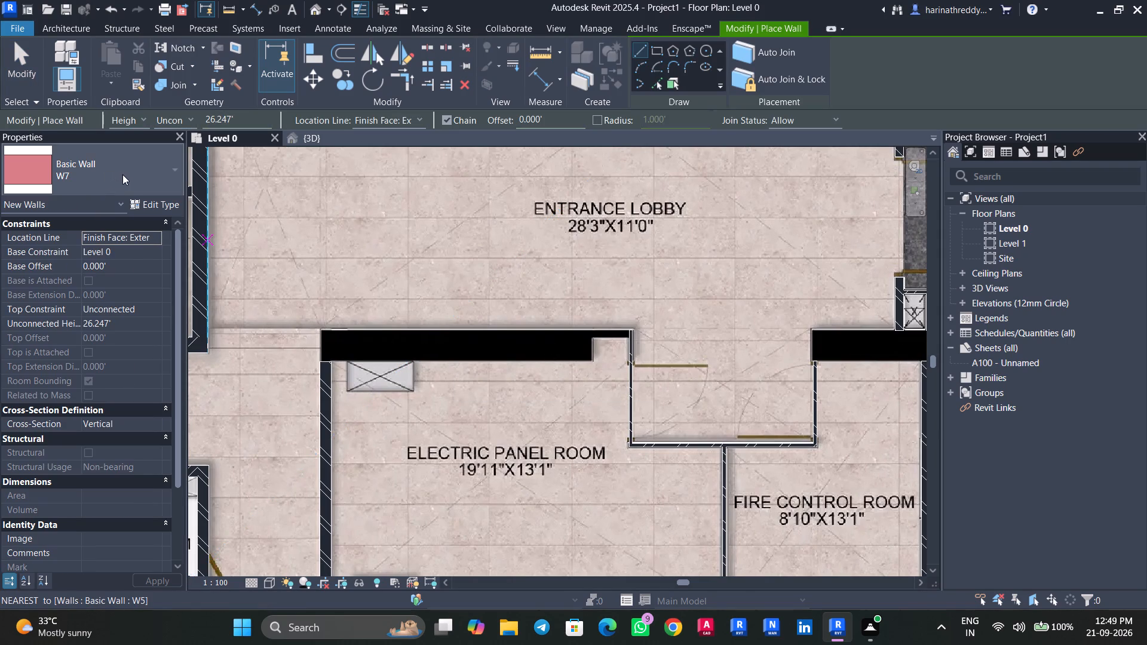
pyautogui.click(122, 174)
pyautogui.click(172, 183)
pyautogui.click(172, 201)
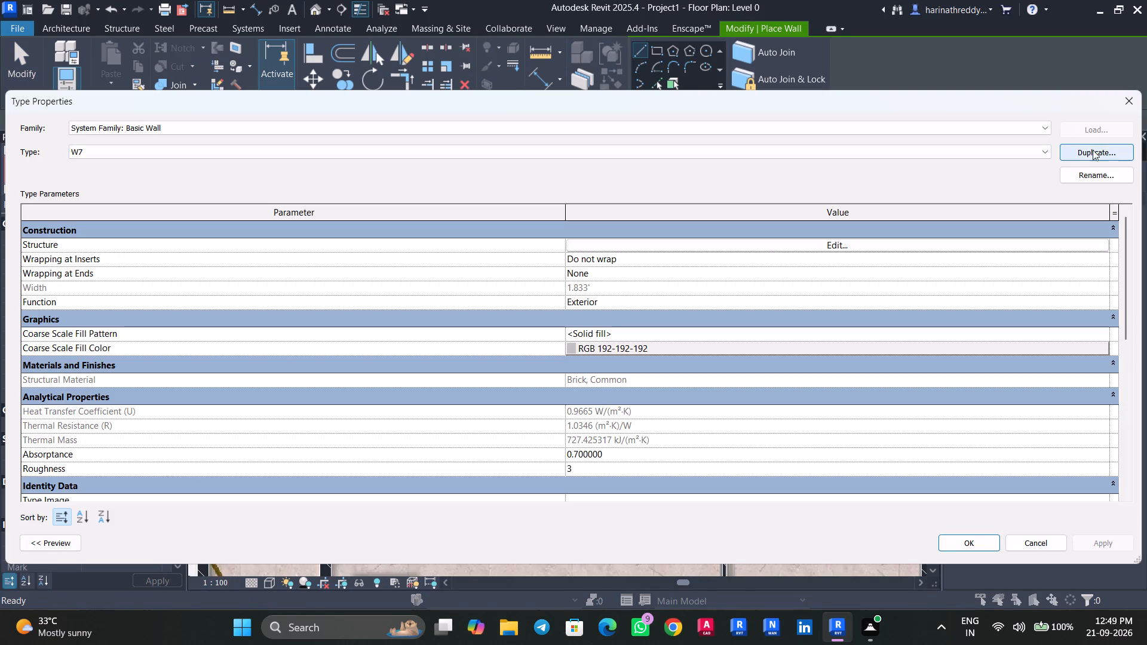
pyautogui.click(1095, 154)
pyautogui.press('w')
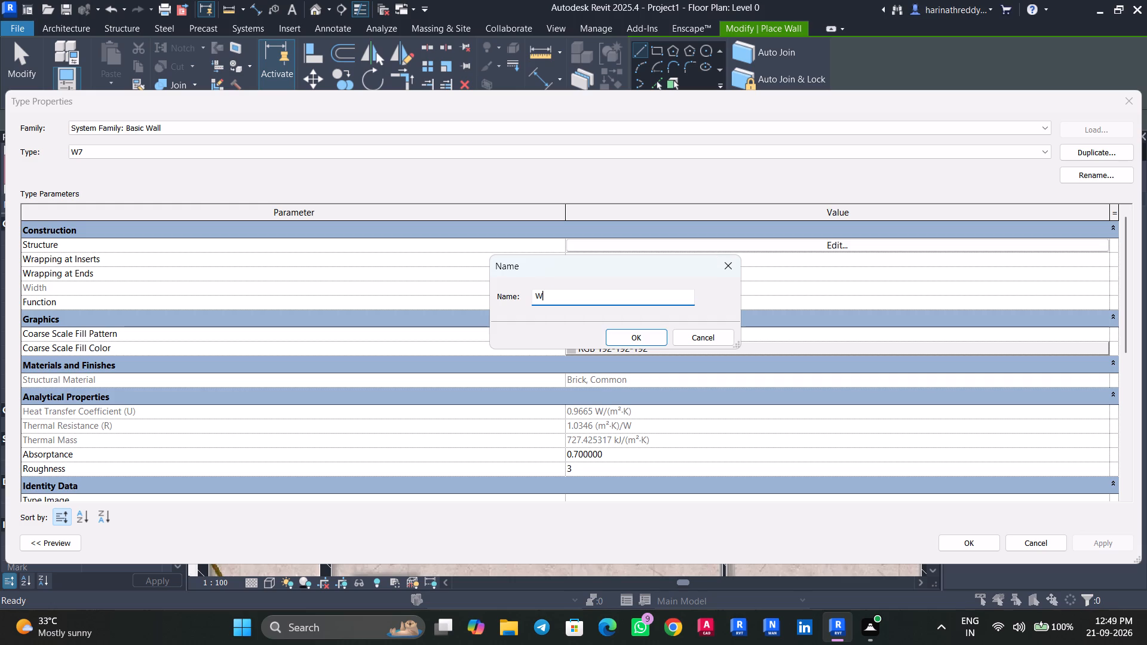
pyautogui.press('8')
pyautogui.click(635, 342)
# Set the W8 wall type's structure layer thickness to 1.438'.
pyautogui.click(703, 247)
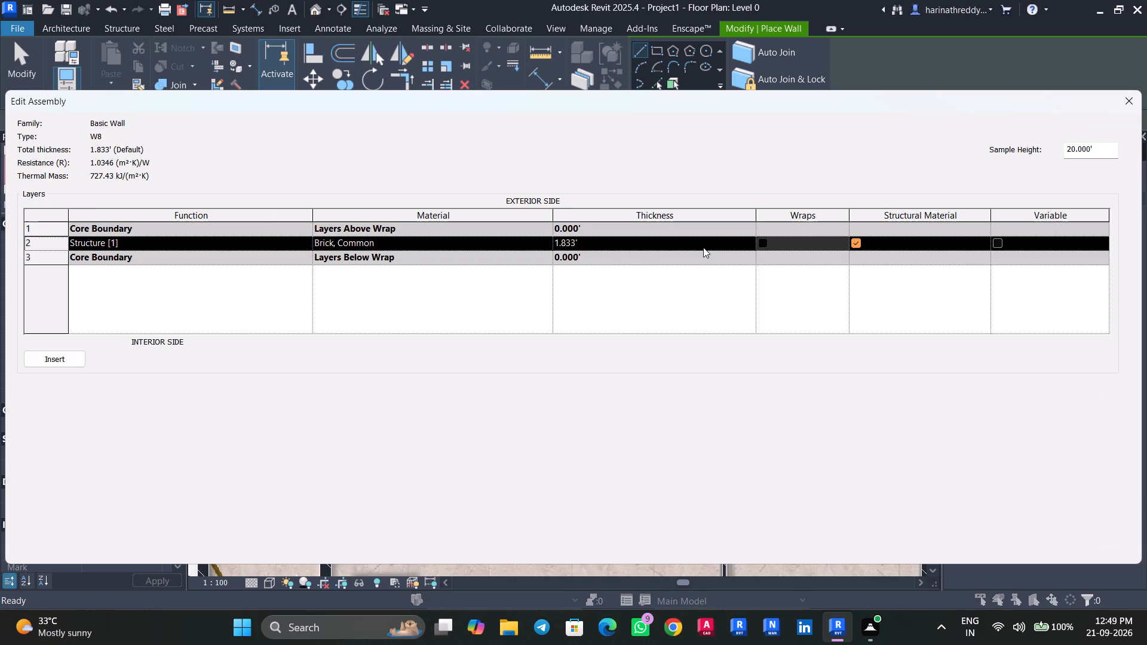
pyautogui.click(703, 247)
pyautogui.write("1.438'")
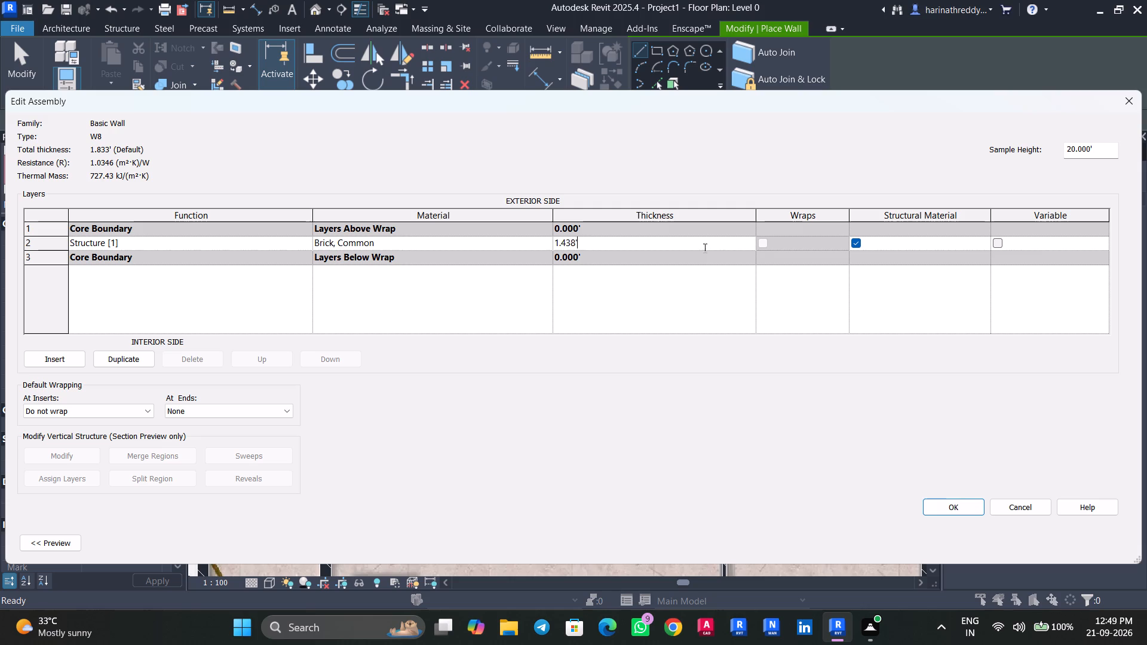
pyautogui.press('Return')
pyautogui.click(938, 506)
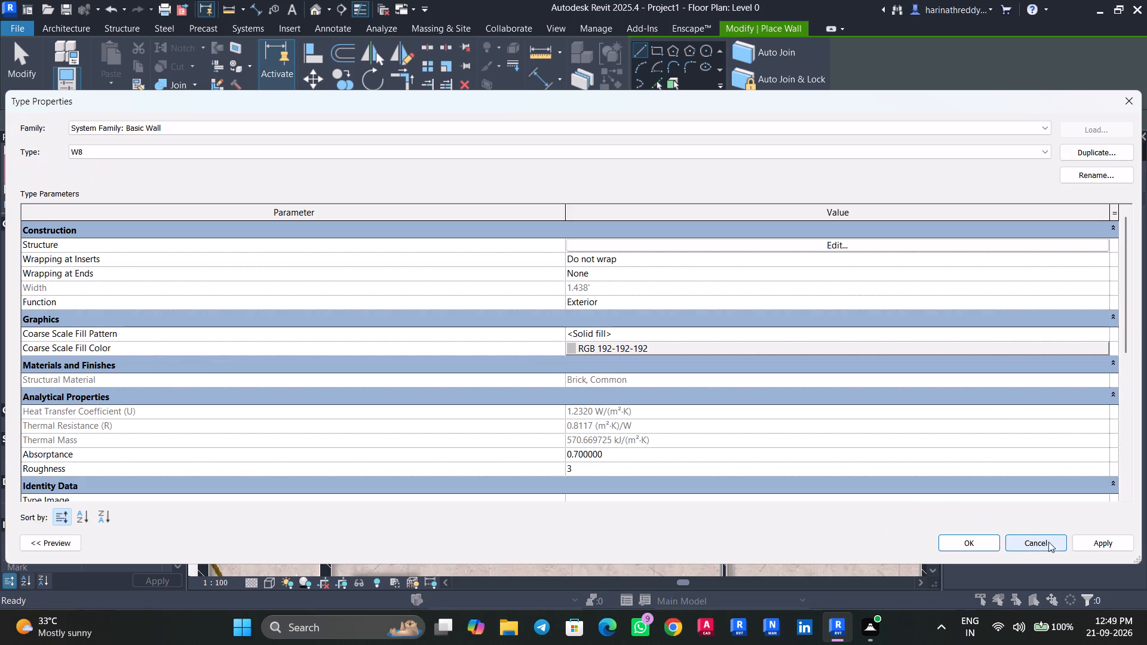
pyautogui.click(1081, 536)
pyautogui.click(984, 539)
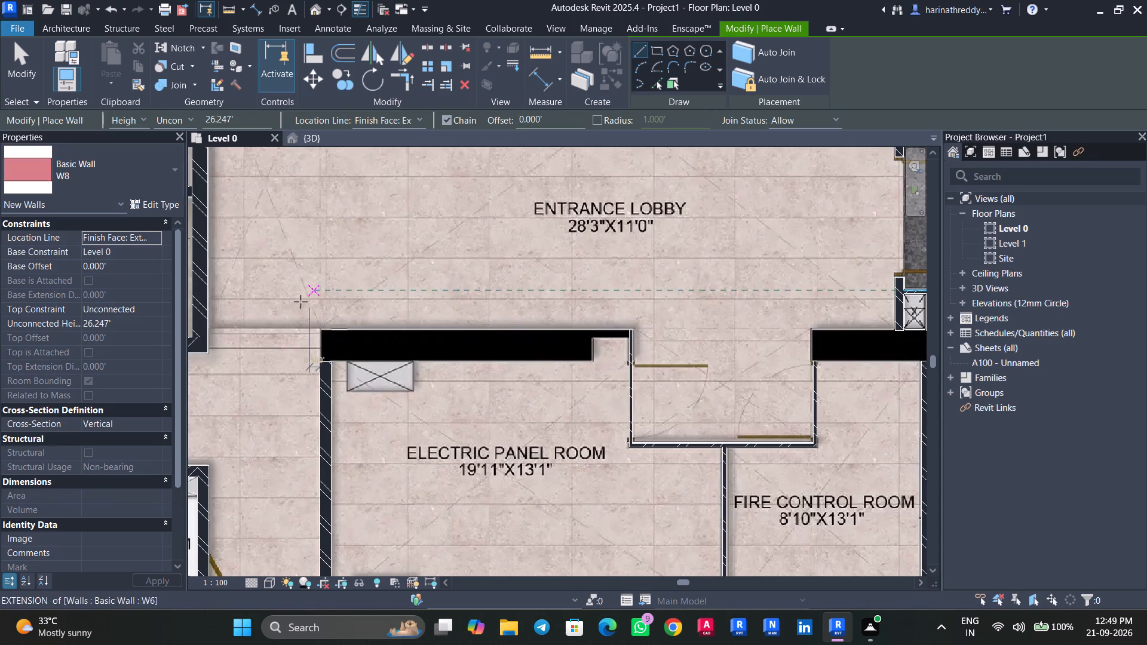
# Draw a horizontal W8 wall about 13.1' long over the Electric Panel Room's upper black block, from its upper-left corner to the notch.
pyautogui.scroll(8, 317, 333)
pyautogui.click(330, 325)
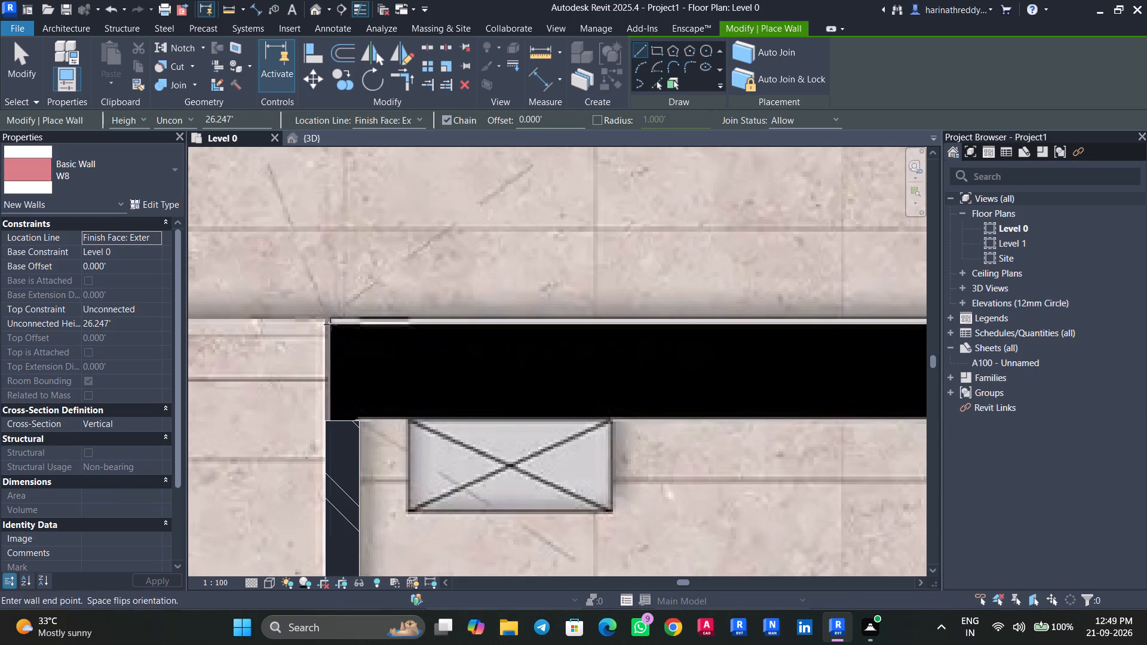
pyautogui.scroll(-4, 513, 327)
pyautogui.moveTo(513, 327); pyautogui.dragTo(338, 340, button='middle')
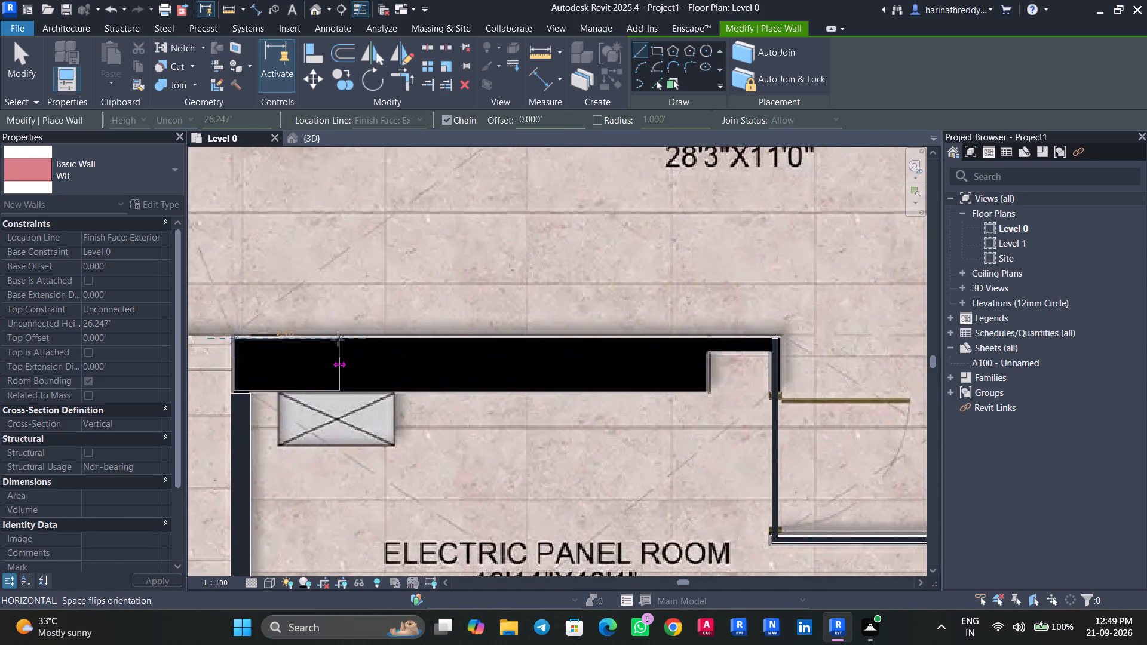
pyautogui.click(707, 345)
pyautogui.press('Escape')
pyautogui.press('Escape')
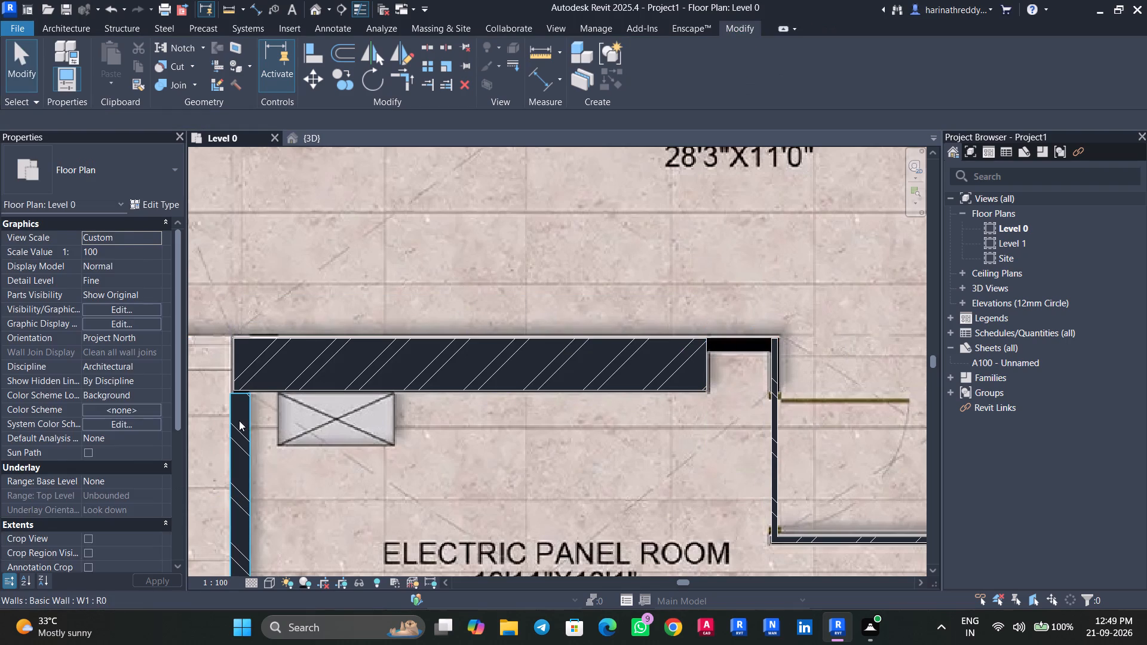
# Stretch the upper end of the Electric Panel Room's west W1 wall to the lower face of the W8 wall.
pyautogui.click(239, 420)
pyautogui.click(251, 392)
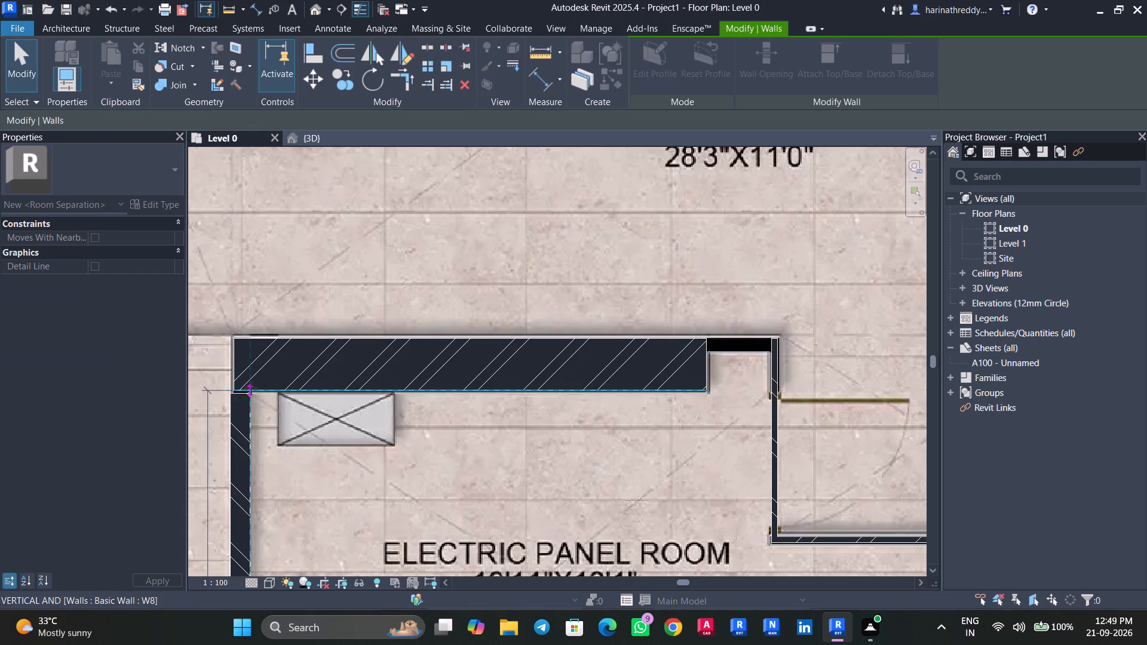
pyautogui.press('Escape')
# Draw a horizontal W8 wall about 5.5' long over the black block above the Fire Control Room, ending at the entry duct's outer wall.
pyautogui.scroll(-4, 637, 399)
pyautogui.moveTo(640, 399); pyautogui.dragTo(428, 417, button='middle')
pyautogui.scroll(-1, 428, 417)
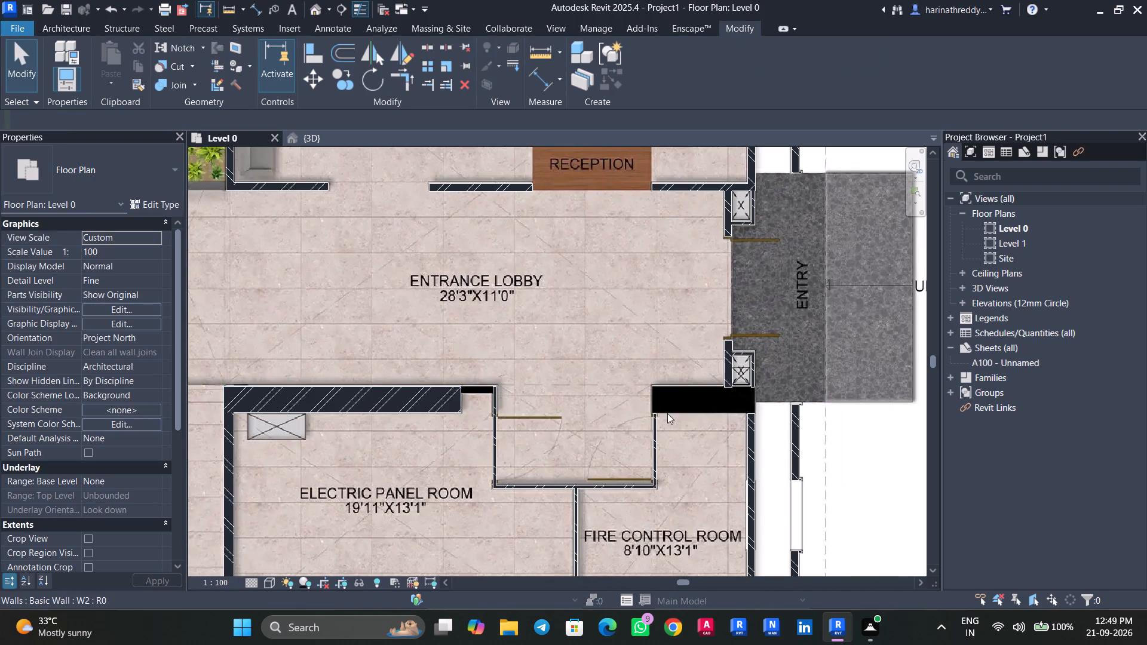
pyautogui.scroll(6, 655, 395)
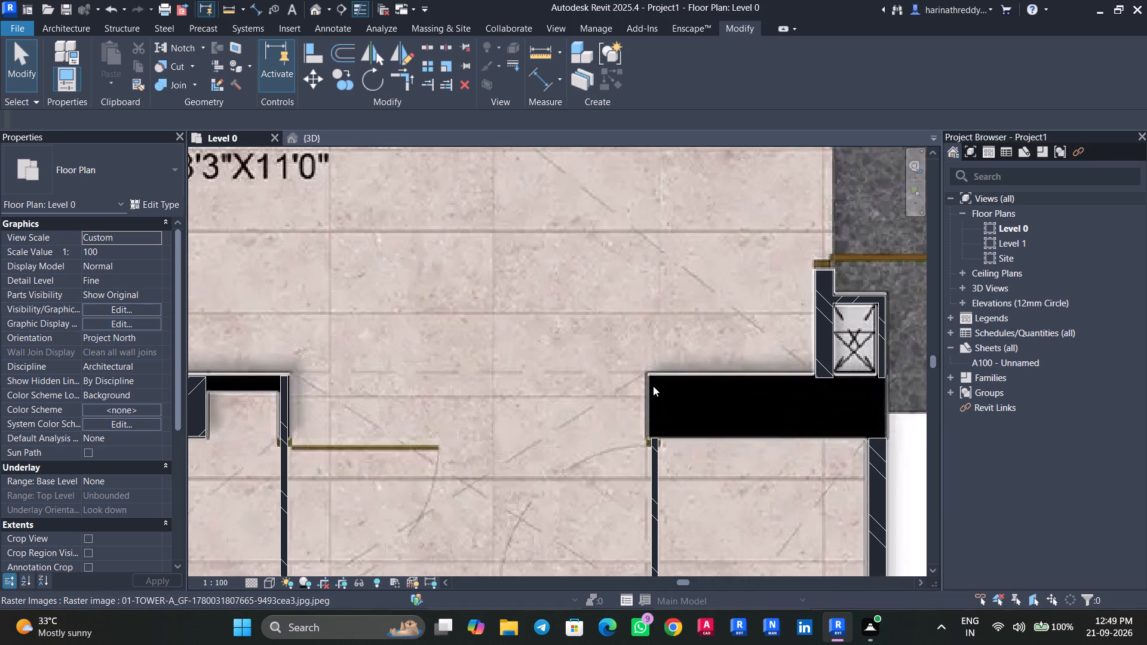
pyautogui.press('w')
pyautogui.press('a')
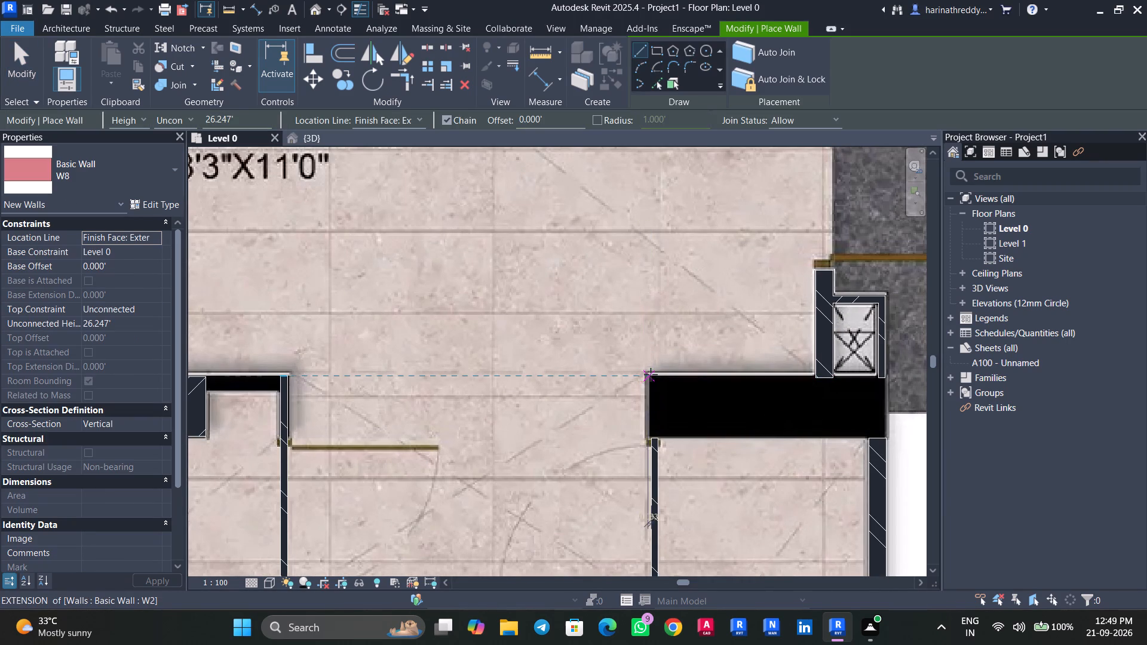
pyautogui.scroll(5, 650, 377)
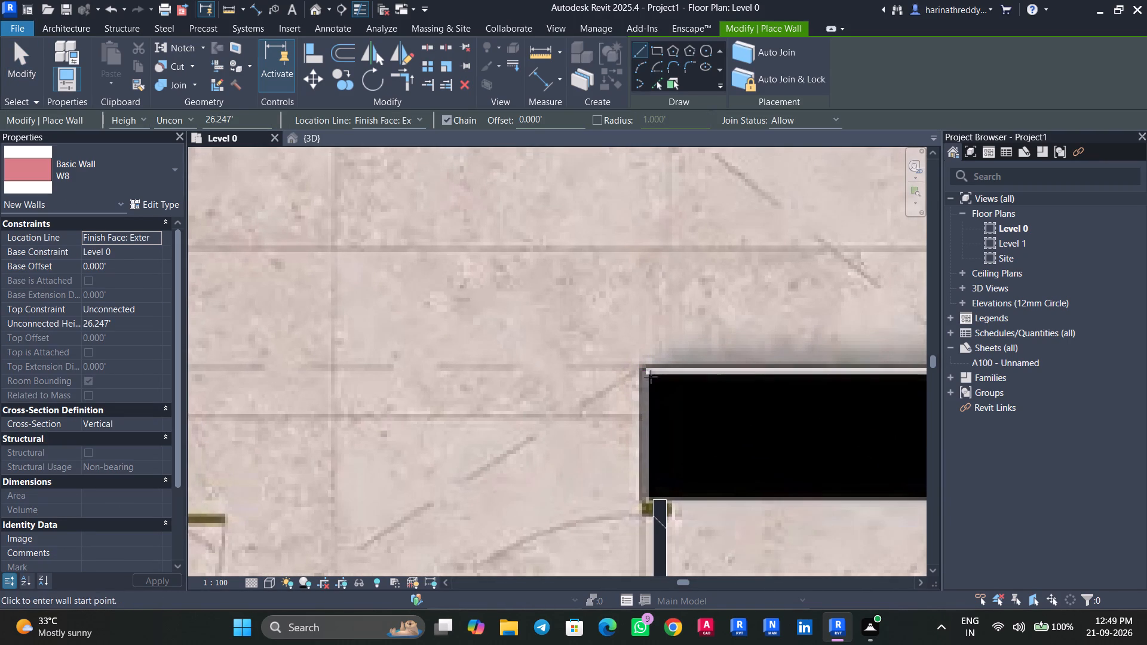
pyautogui.click(651, 376)
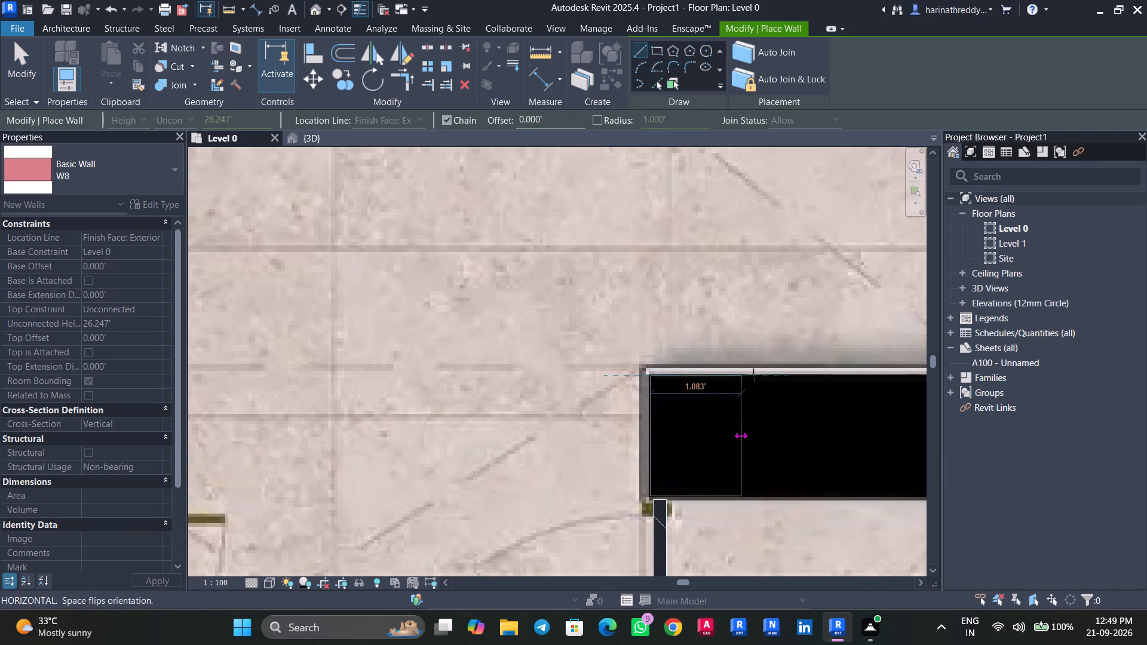
pyautogui.scroll(-7, 756, 375)
pyautogui.moveTo(757, 376); pyautogui.dragTo(533, 382, button='middle')
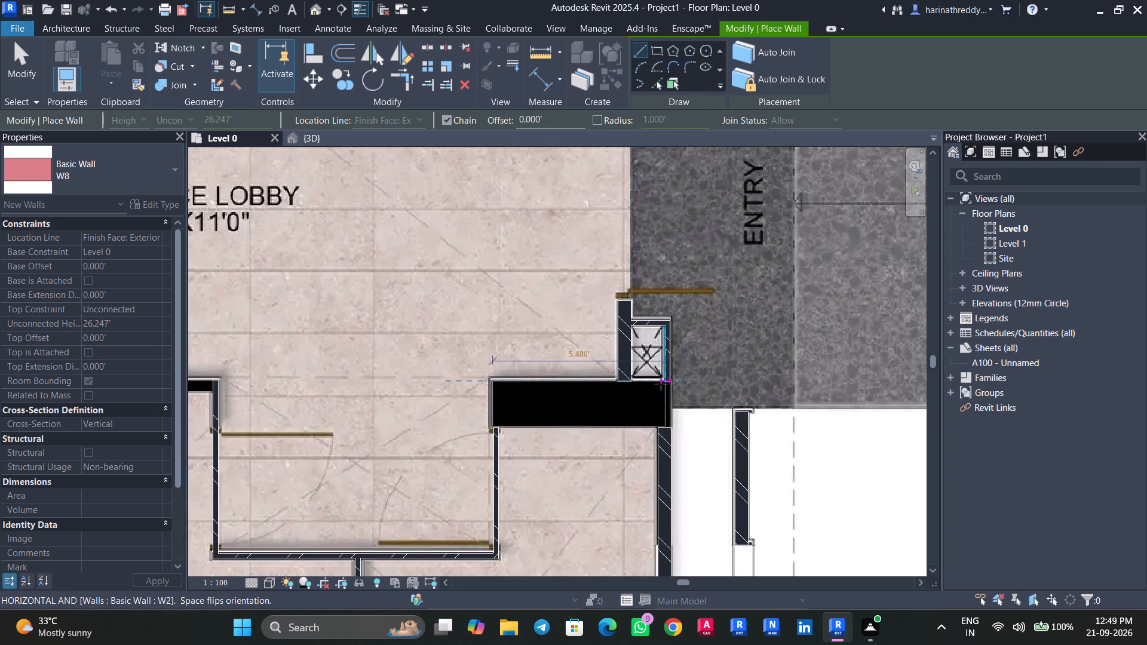
pyautogui.scroll(5, 671, 382)
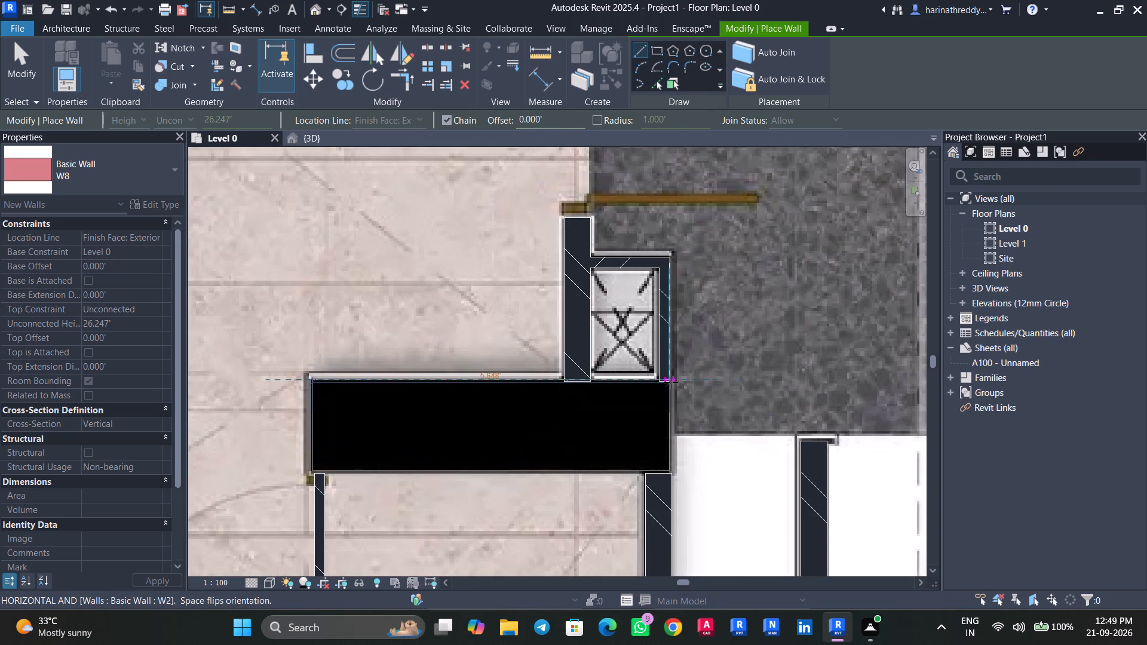
pyautogui.click(671, 382)
pyautogui.press('Escape')
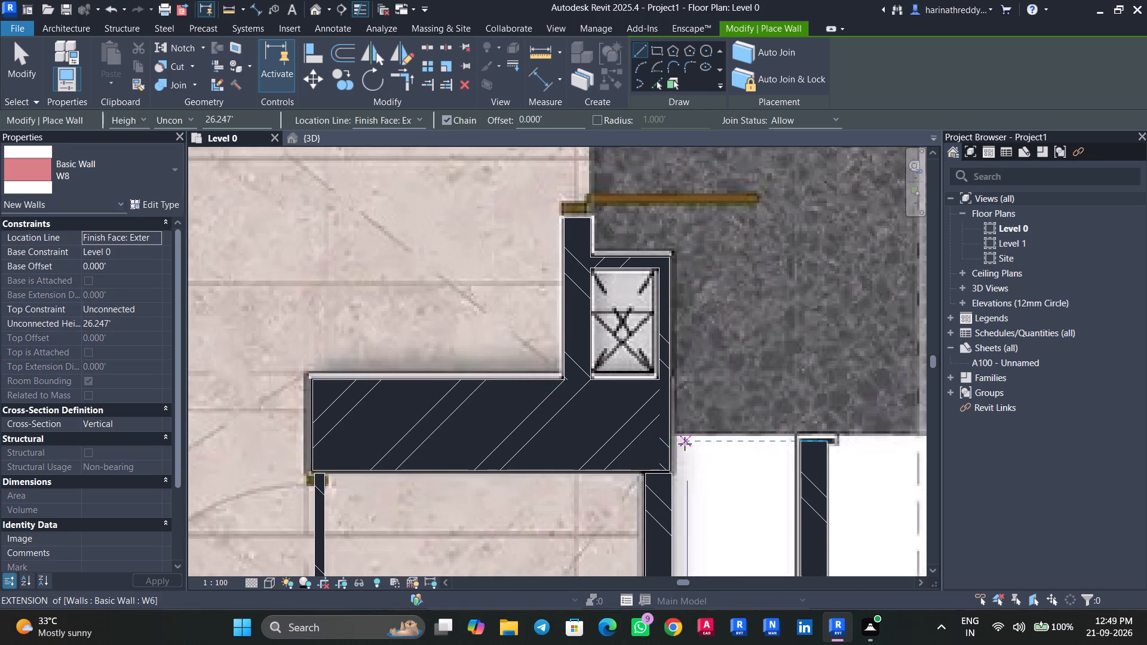
pyautogui.press('Escape')
# Adjust the upper ends of the Fire Control Room's east W6 wall and the thin wall at the block's west end to join the W8 wall.
pyautogui.click(663, 484)
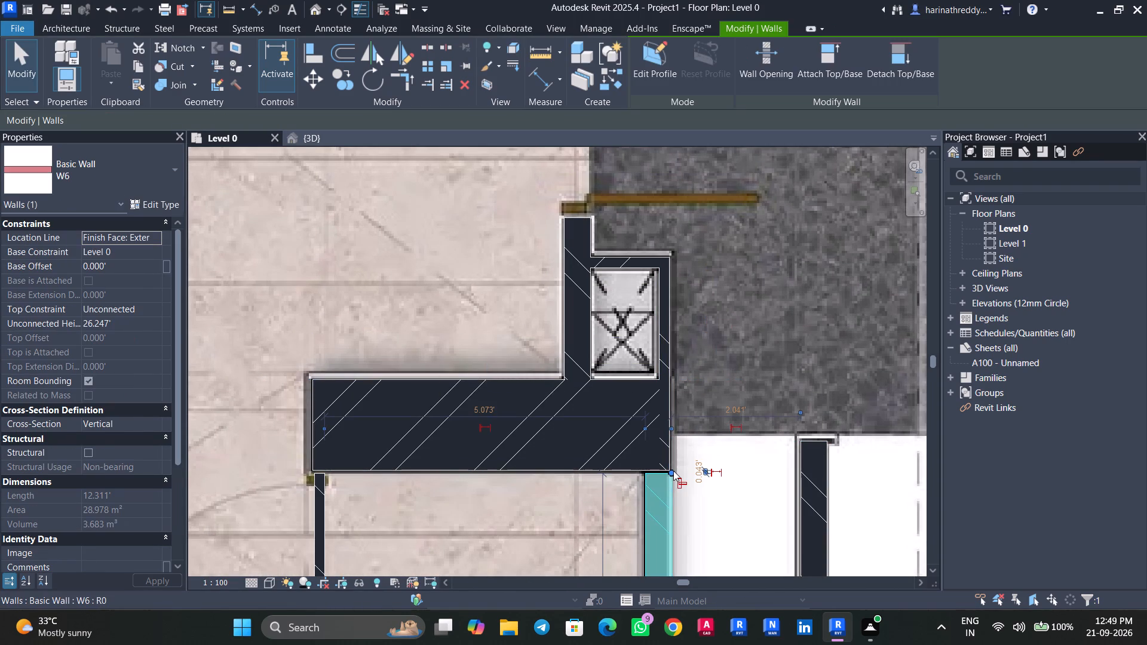
pyautogui.click(673, 471)
pyautogui.press('Escape')
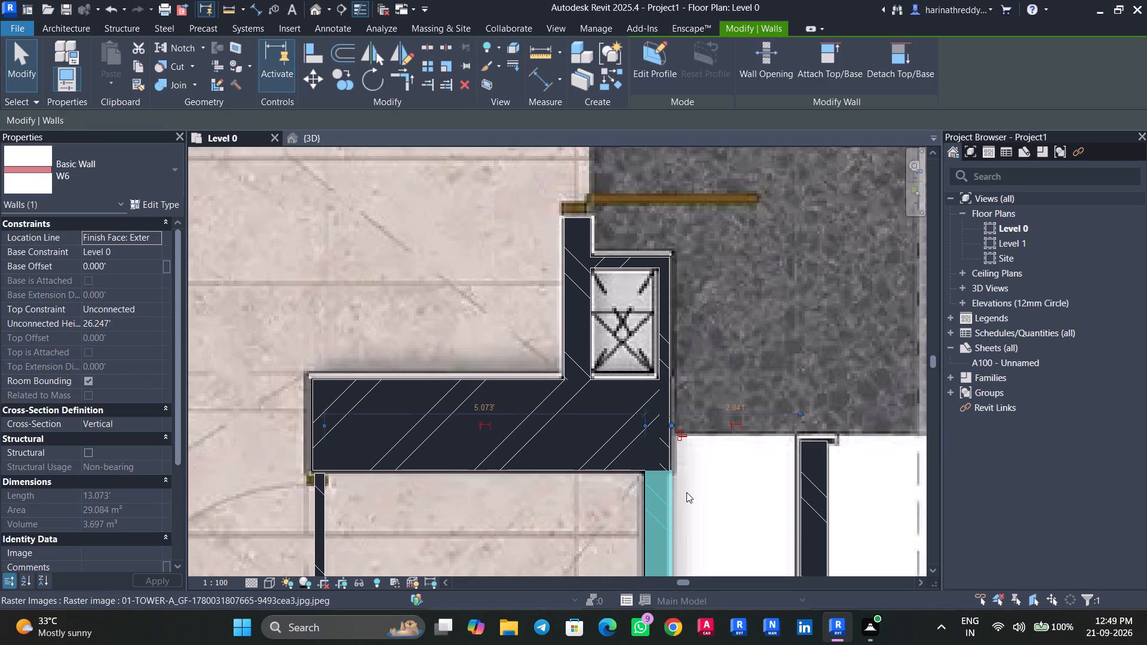
pyautogui.scroll(-2, 506, 490)
pyautogui.moveTo(505, 490); pyautogui.dragTo(596, 480, button='middle')
pyautogui.scroll(6, 455, 480)
pyautogui.click(458, 477)
pyautogui.click(466, 448)
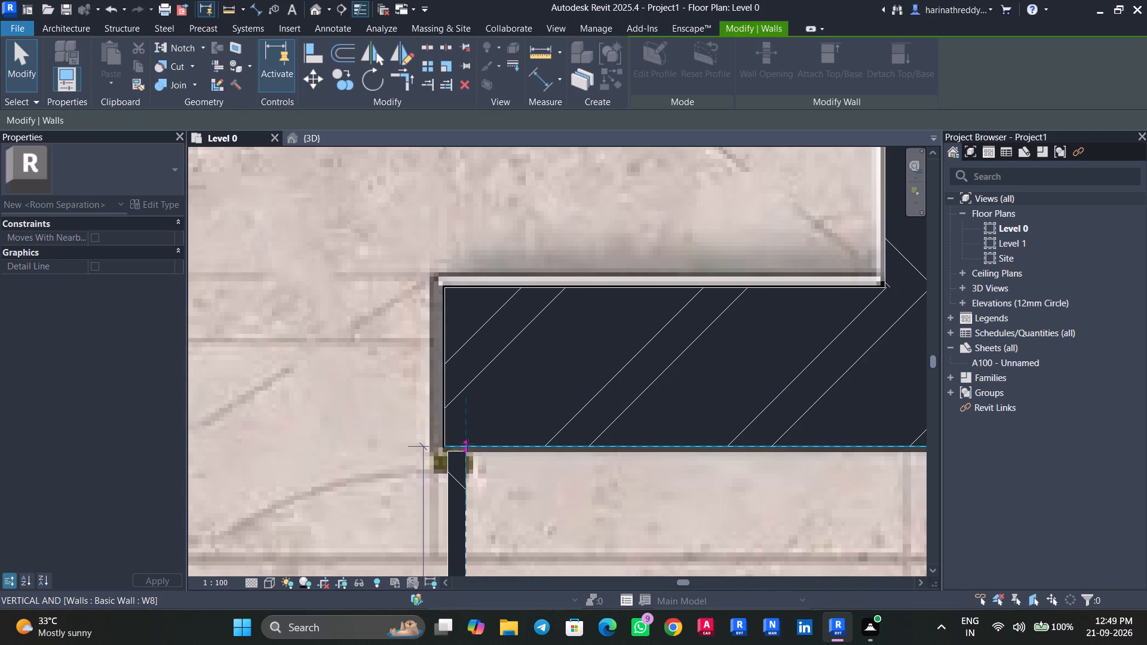
pyautogui.press('Escape')
# Examine the plan around the Entrance Lobby, Electric Panel Room and lift lobby for wall portions still untraced.
pyautogui.scroll(-5, 588, 417)
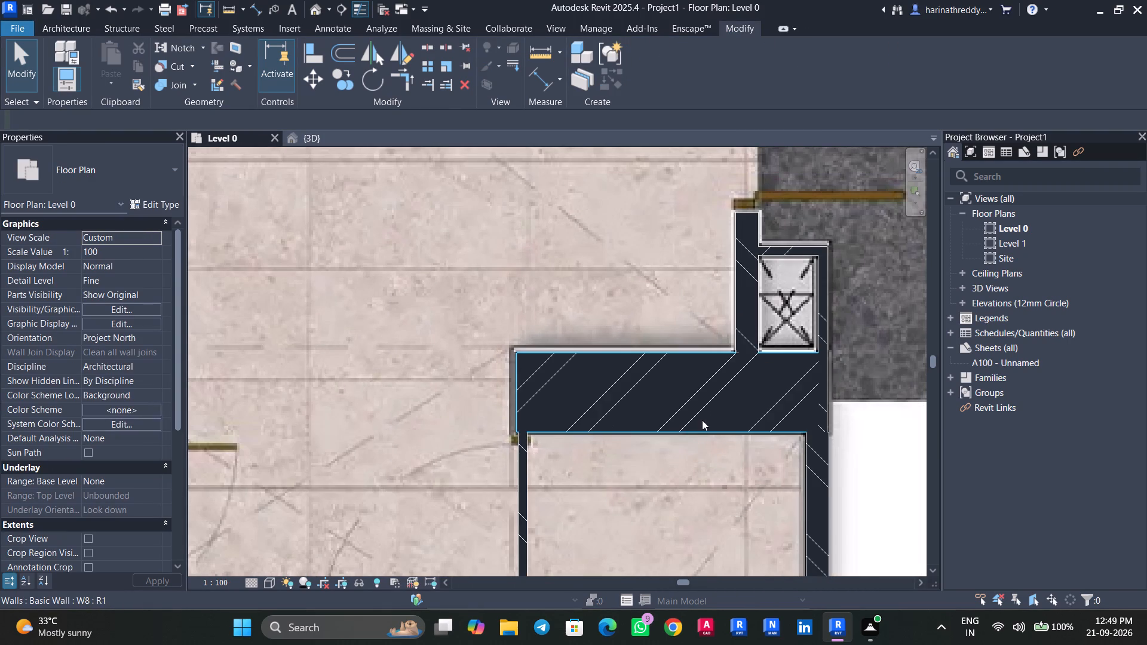
pyautogui.scroll(-4, 739, 422)
pyautogui.moveTo(740, 422); pyautogui.dragTo(519, 432, button='middle')
pyautogui.scroll(-6, 526, 419)
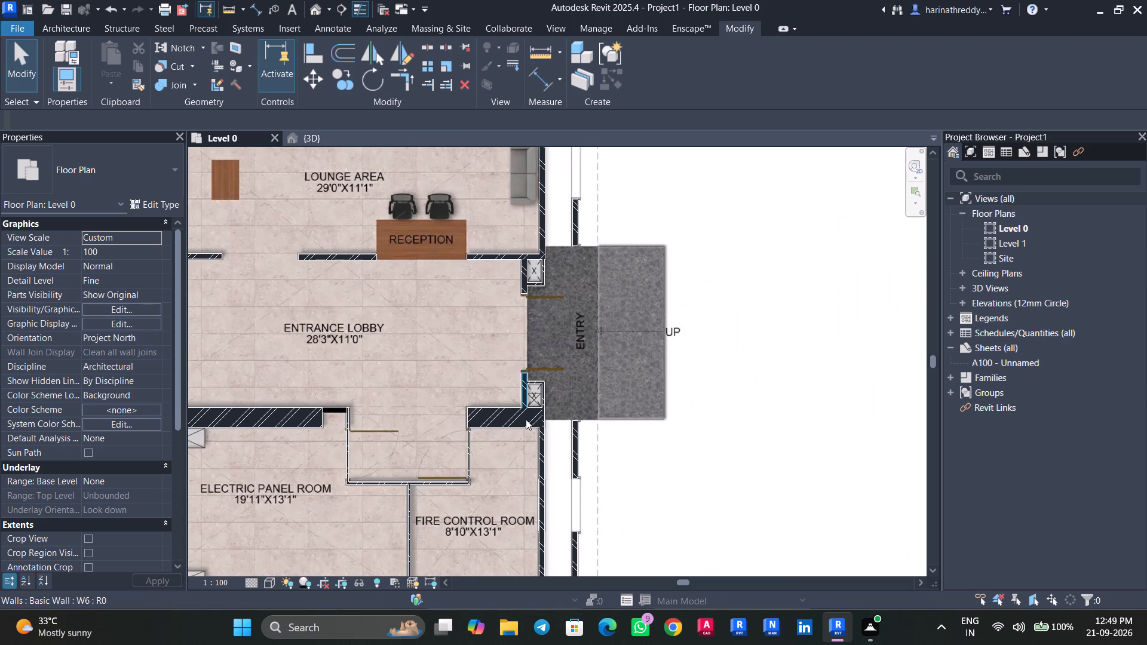
pyautogui.scroll(-3, 522, 428)
pyautogui.moveTo(522, 428); pyautogui.dragTo(577, 414, button='middle')
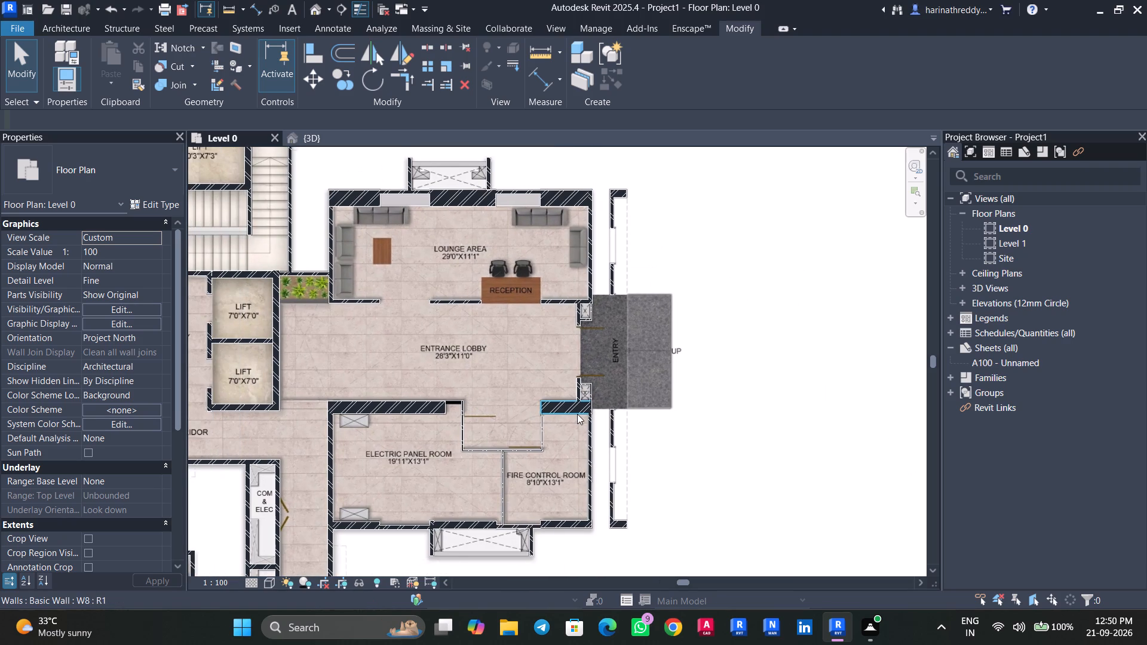
pyautogui.scroll(-3, 505, 420)
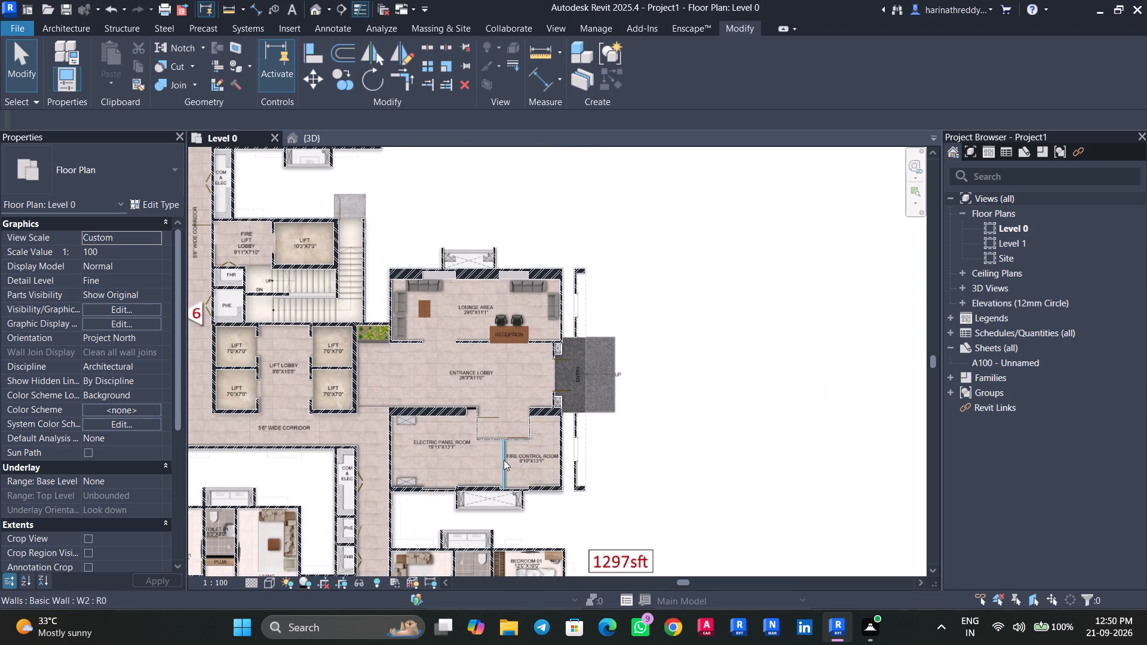
pyautogui.moveTo(377, 431); pyautogui.dragTo(440, 346, button='middle')
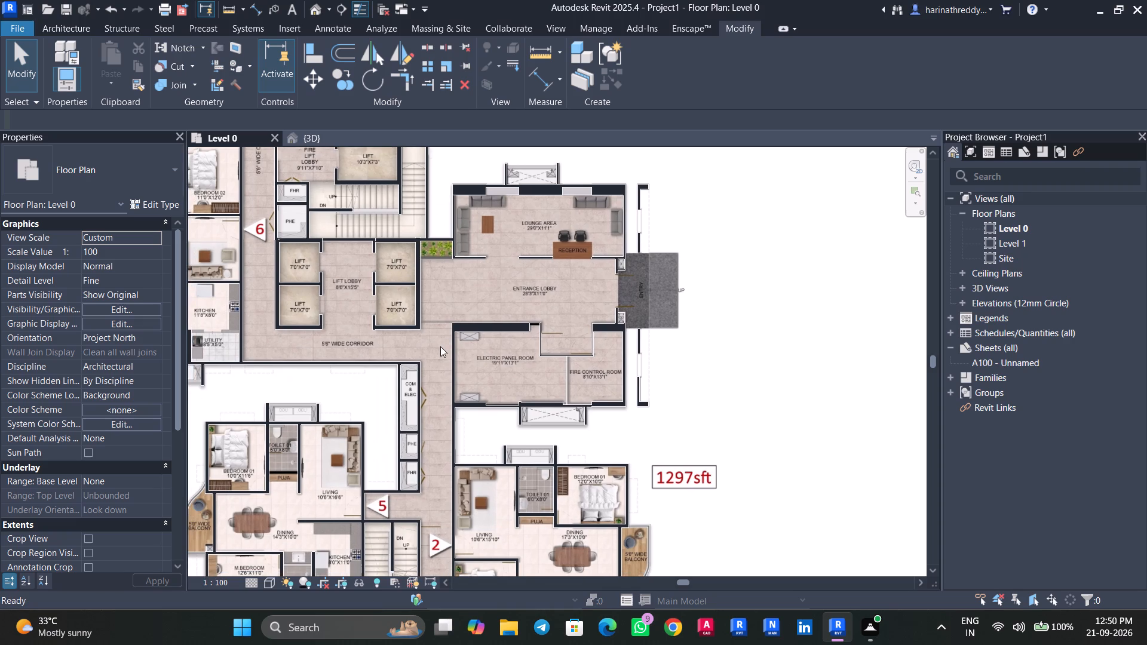
pyautogui.scroll(-1, 440, 346)
# Draw a short horizontal W6 wall over the remaining black strip between the Electric Panel Room's W8 wall and the door recess wall.
pyautogui.scroll(7, 447, 344)
pyautogui.scroll(2, 582, 350)
pyautogui.moveTo(582, 350); pyautogui.dragTo(499, 398, button='middle')
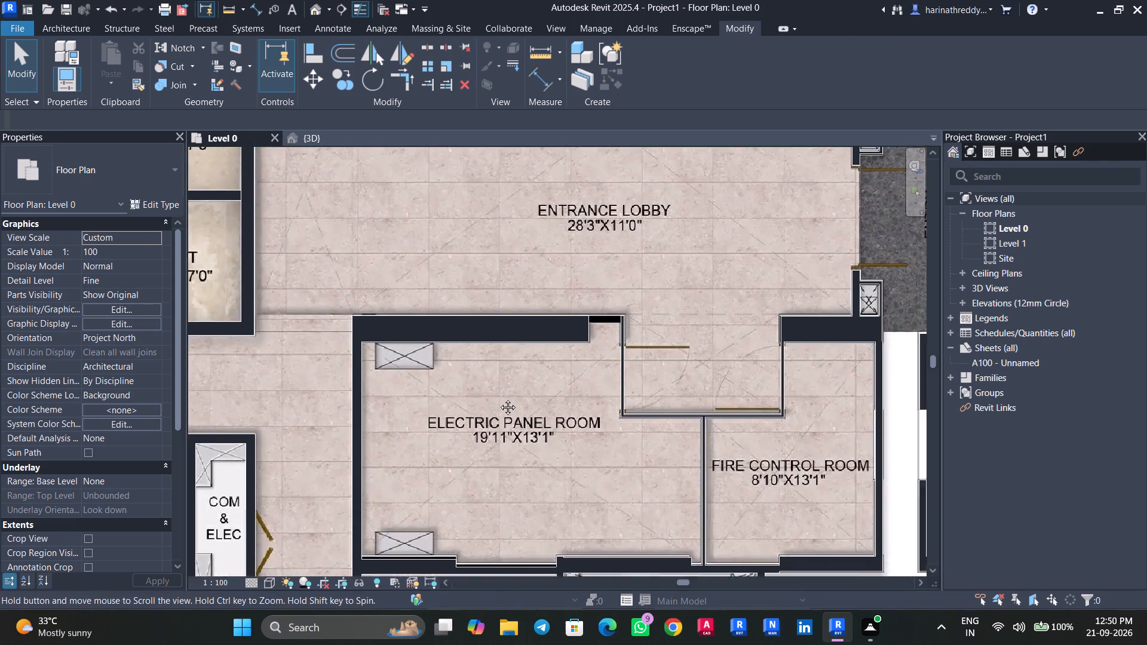
pyautogui.moveTo(499, 398); pyautogui.dragTo(390, 427, button='middle')
pyautogui.scroll(6, 441, 391)
pyautogui.write('WA')
pyautogui.click(165, 189)
pyautogui.scroll(3, 162, 309)
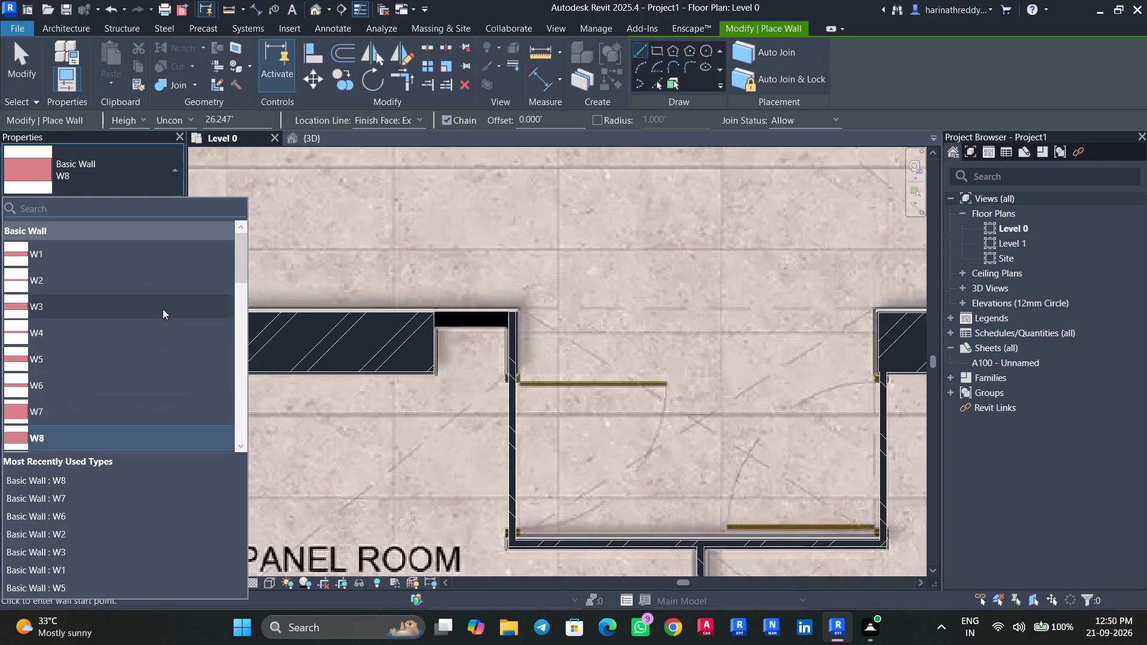
pyautogui.click(111, 389)
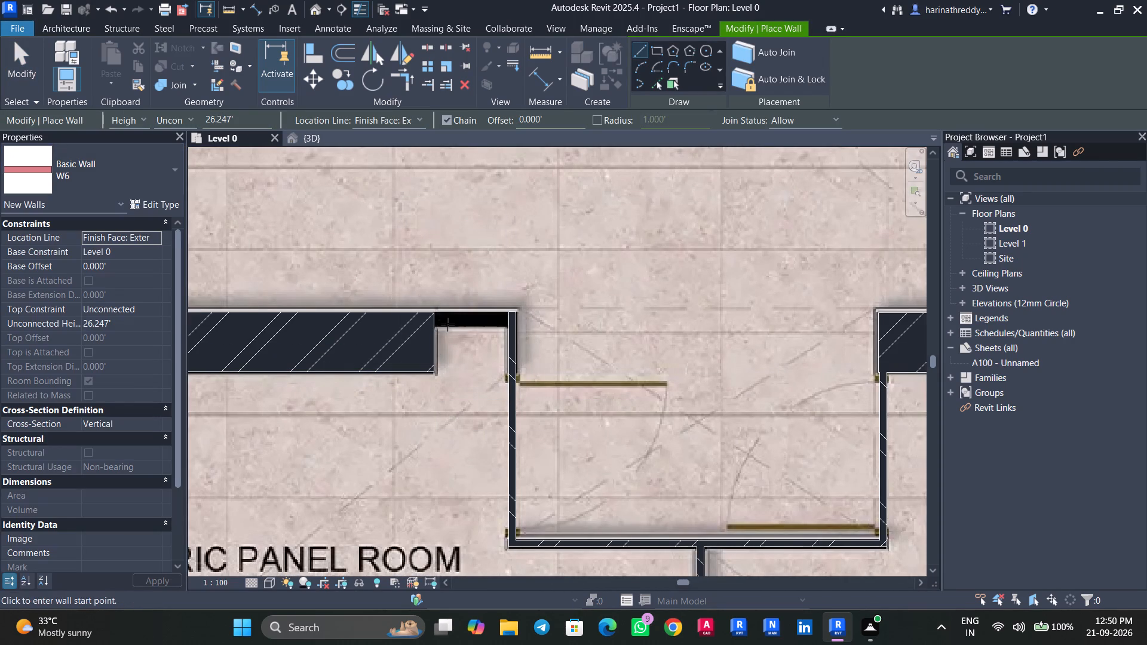
pyautogui.click(439, 315)
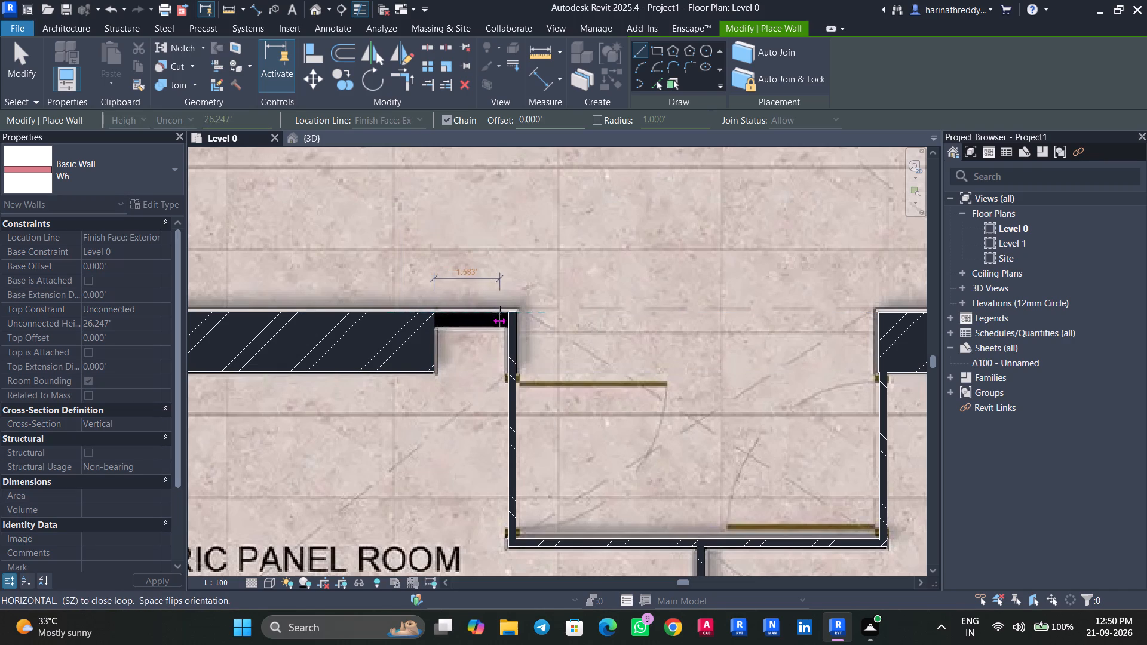
pyautogui.click(507, 314)
pyautogui.press('Escape')
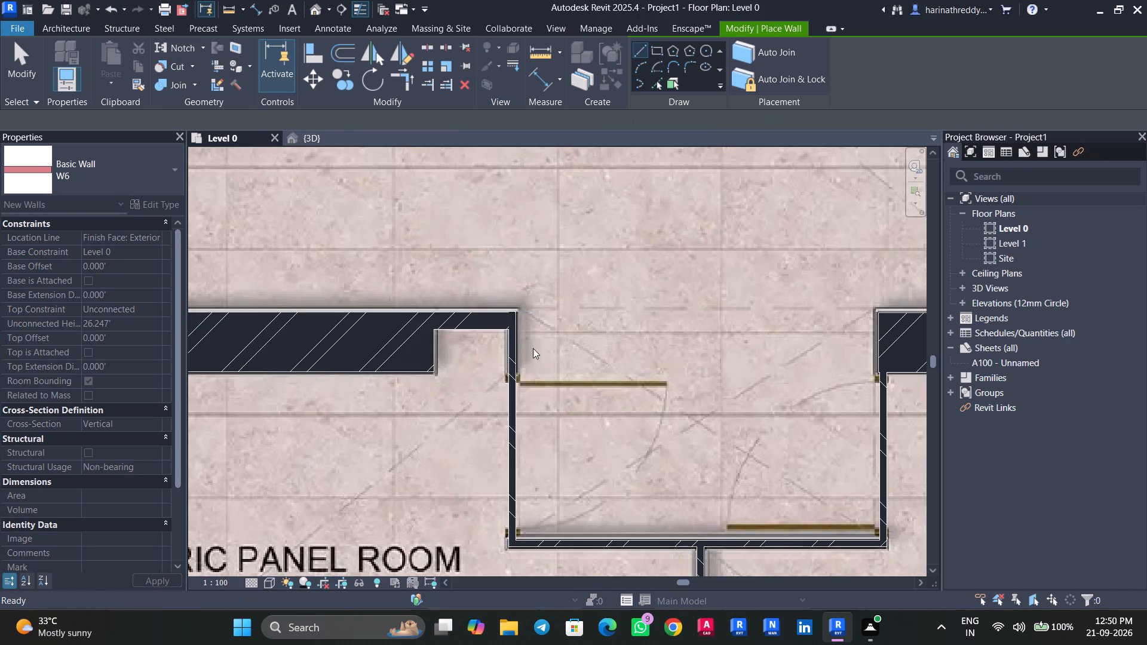
# Examine the traced walls across the rest of the tower plan, from the entrance rooms to the surrounding flats.
pyautogui.scroll(-5, 555, 359)
pyautogui.scroll(-5, 648, 404)
pyautogui.moveTo(647, 404); pyautogui.dragTo(593, 303, button='middle')
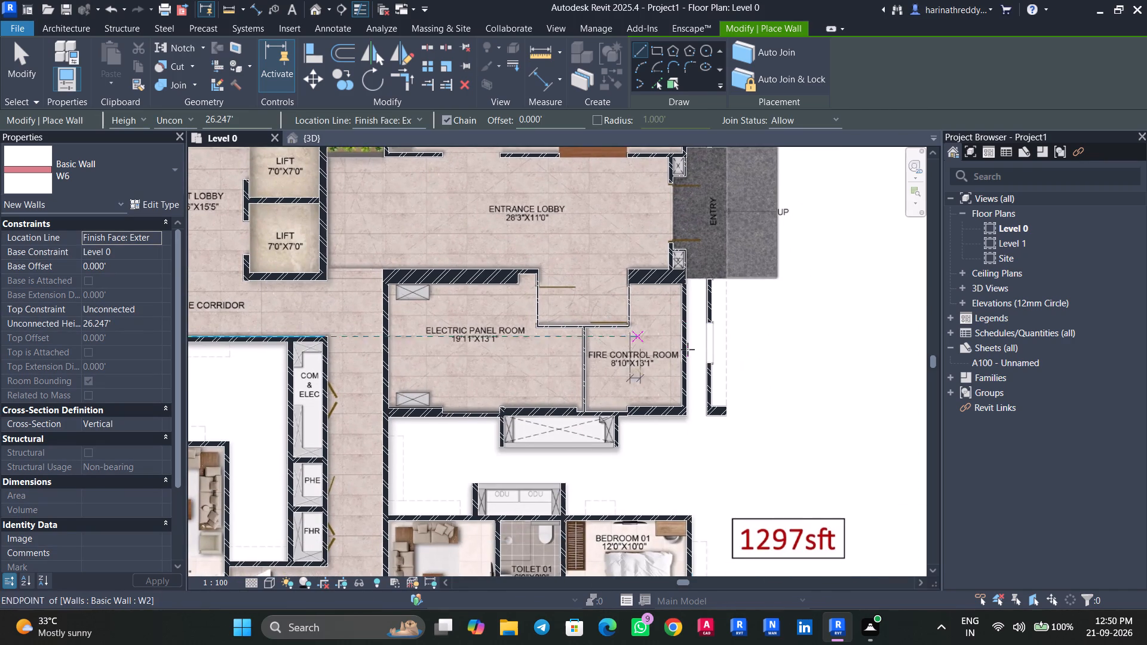
pyautogui.scroll(-2, 544, 491)
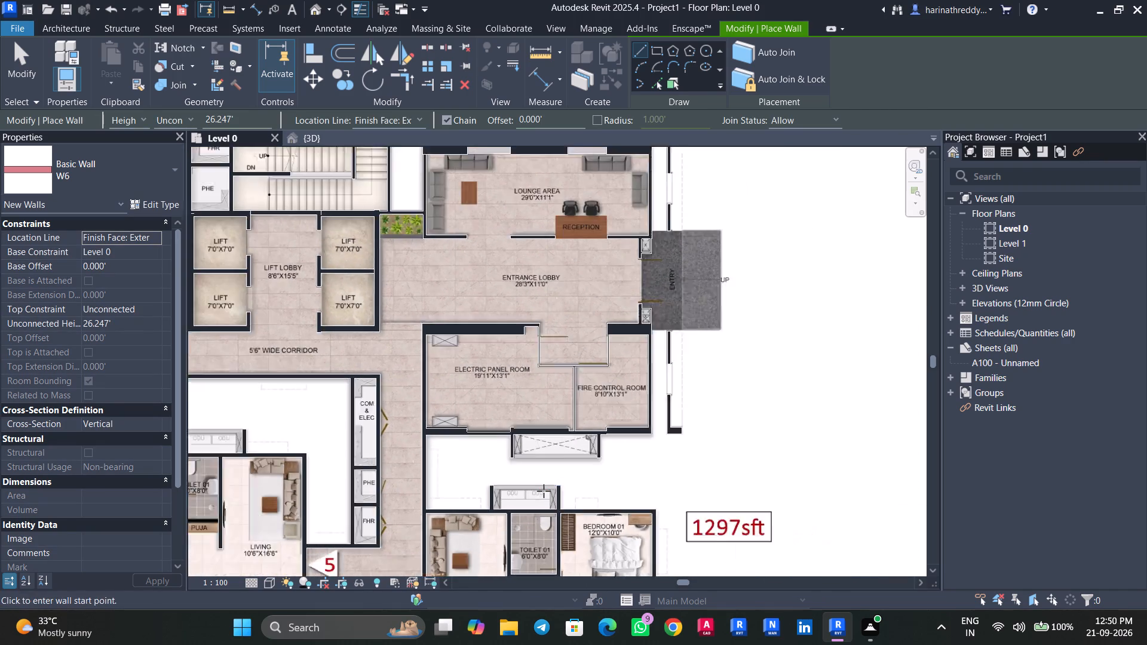
pyautogui.scroll(-2, 544, 491)
pyautogui.moveTo(544, 491); pyautogui.dragTo(621, 370, button='middle')
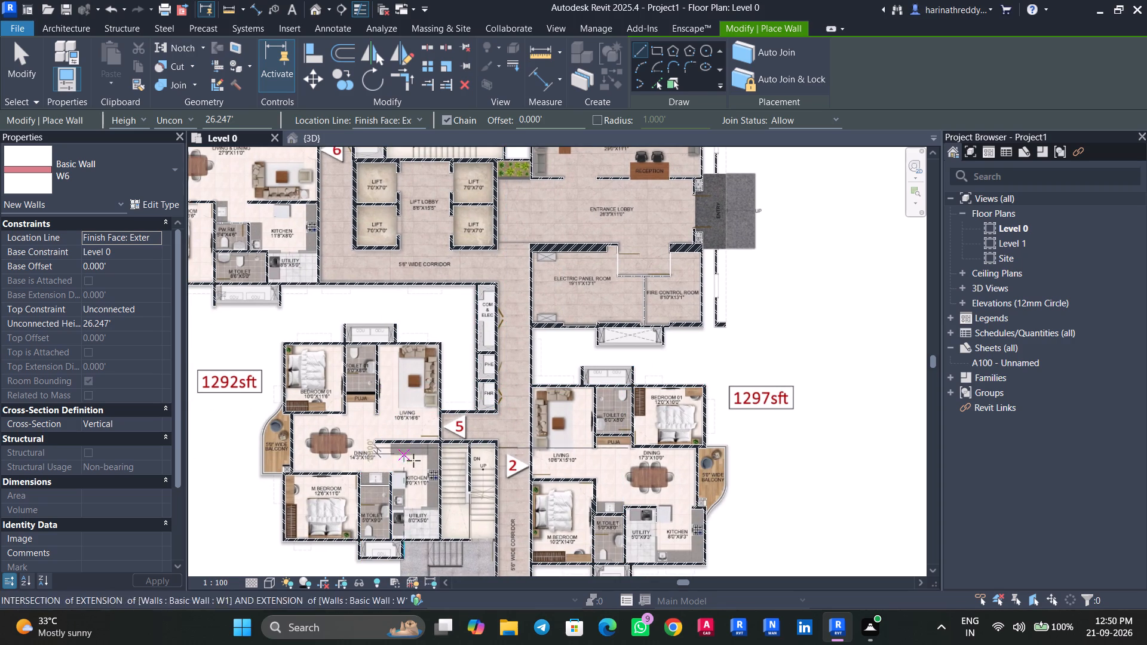
pyautogui.scroll(-4, 520, 506)
pyautogui.moveTo(514, 490); pyautogui.dragTo(513, 481, button='middle')
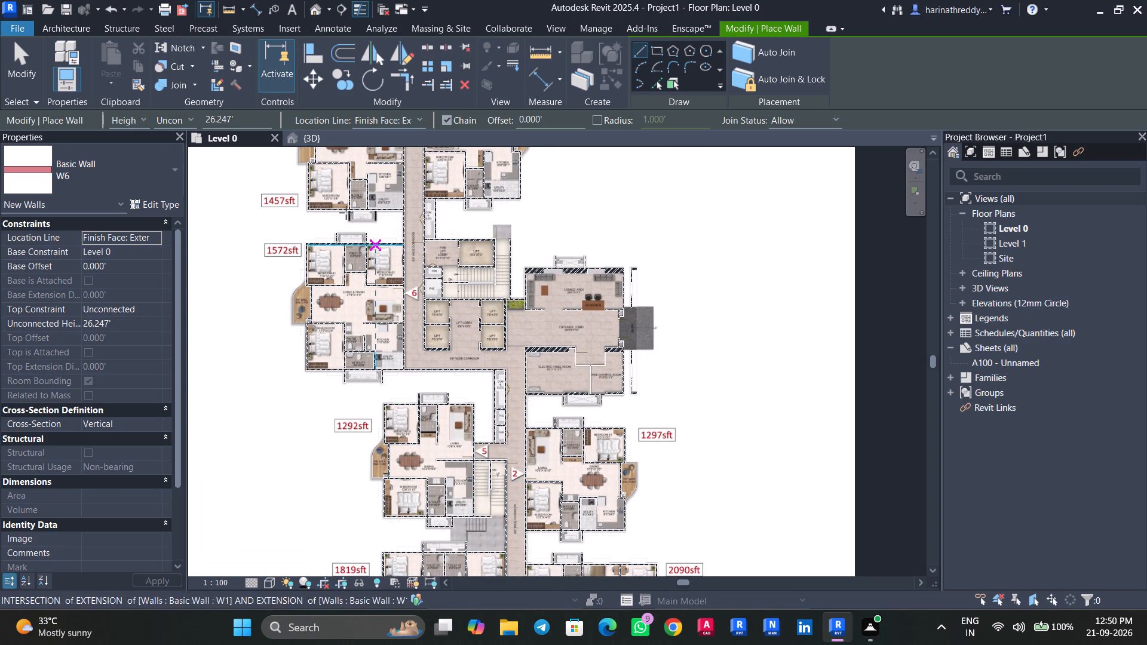
# Inspect the modelled walls from above in the 3D view, around the entrance rooms, lift lobby and neighbouring flats.
pyautogui.click(320, 140)
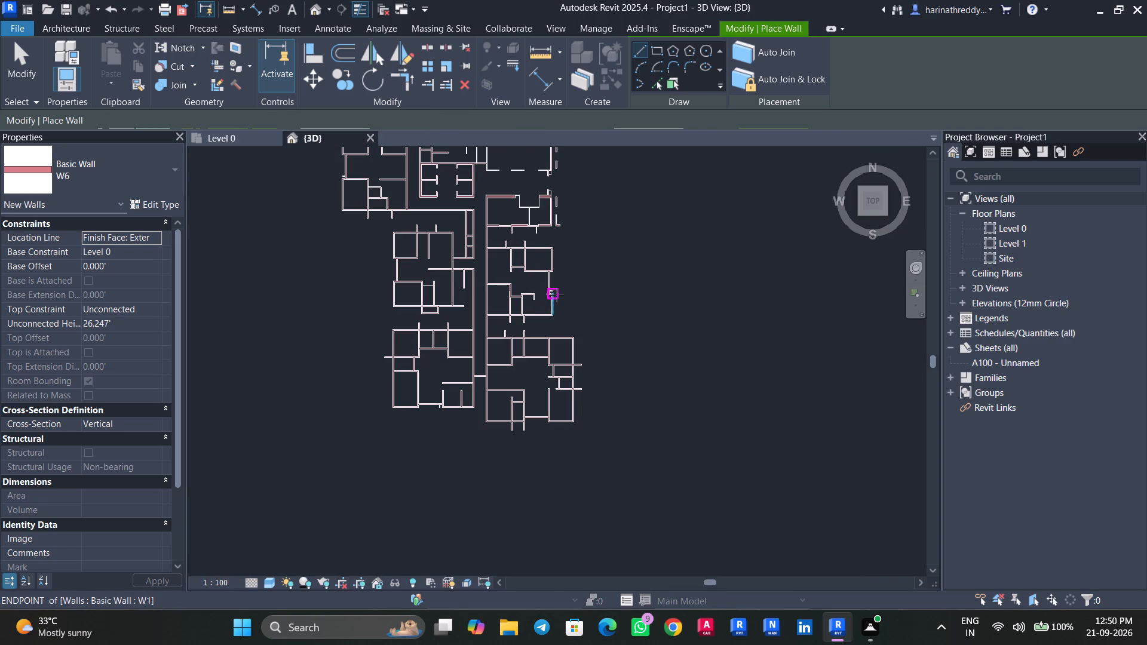
pyautogui.moveTo(557, 295); pyautogui.dragTo(556, 391, button='middle')
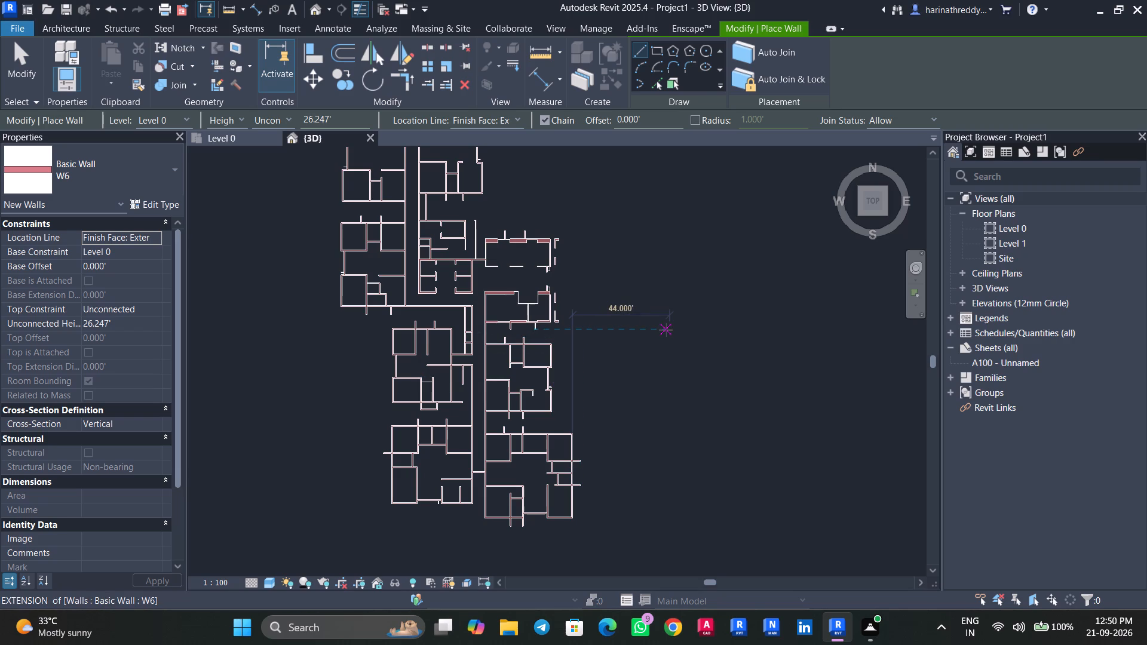
pyautogui.press('Escape')
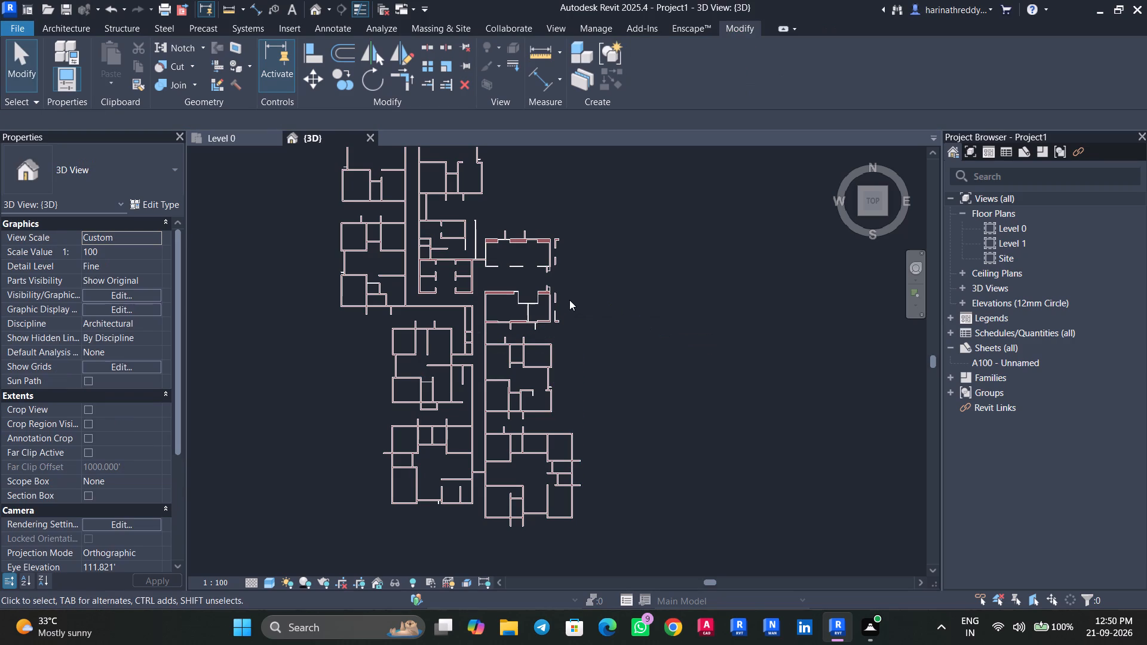
pyautogui.scroll(6, 566, 296)
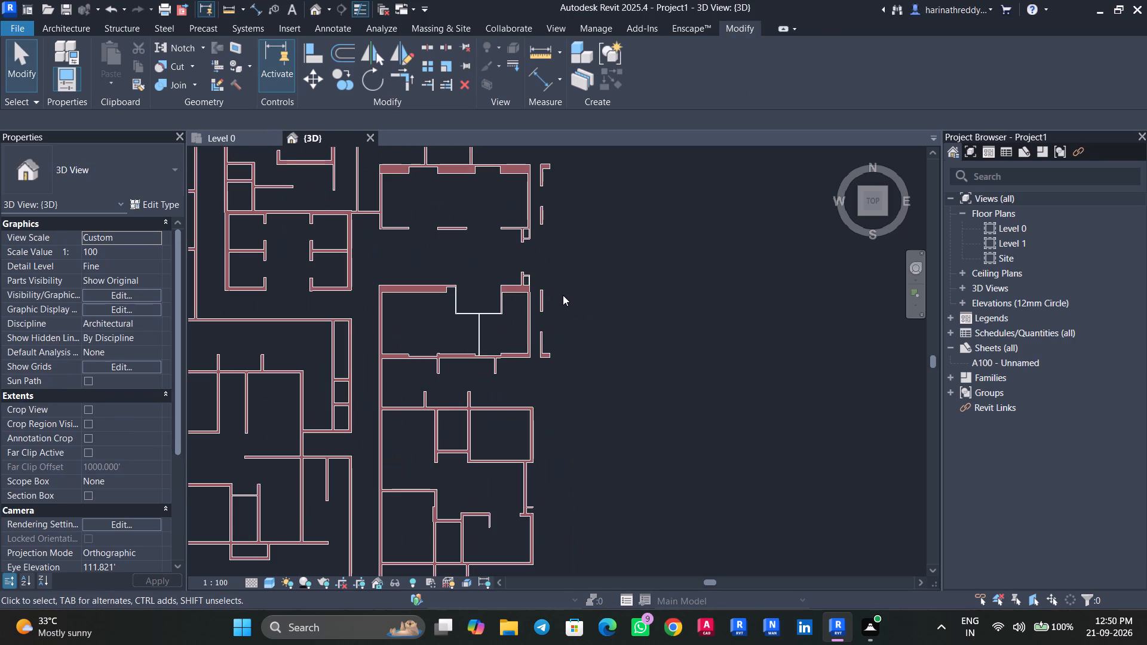
pyautogui.scroll(5, 563, 295)
pyautogui.scroll(-5, 563, 295)
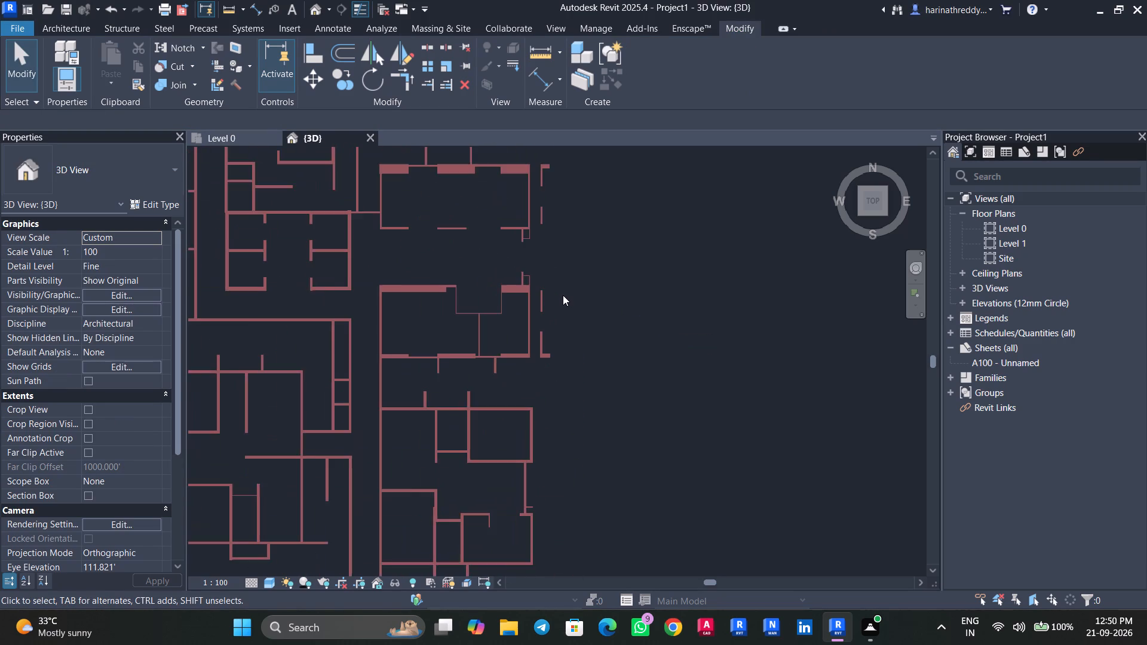
pyautogui.scroll(-3, 563, 295)
pyautogui.moveTo(563, 295); pyautogui.dragTo(675, 328, button='middle')
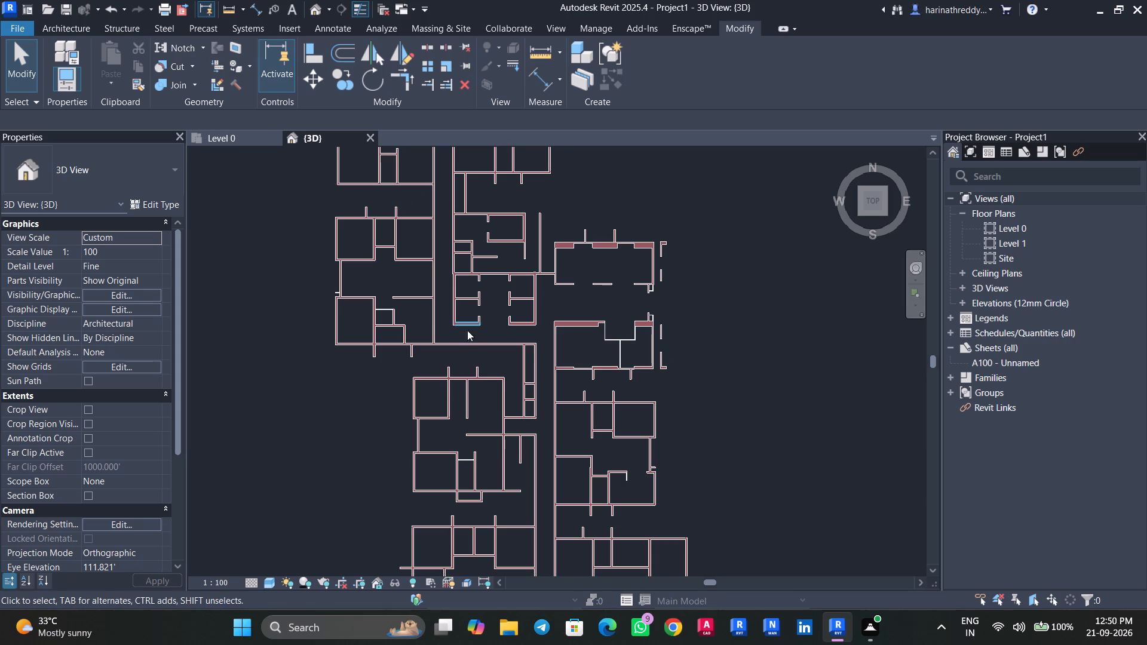
pyautogui.scroll(5, 467, 329)
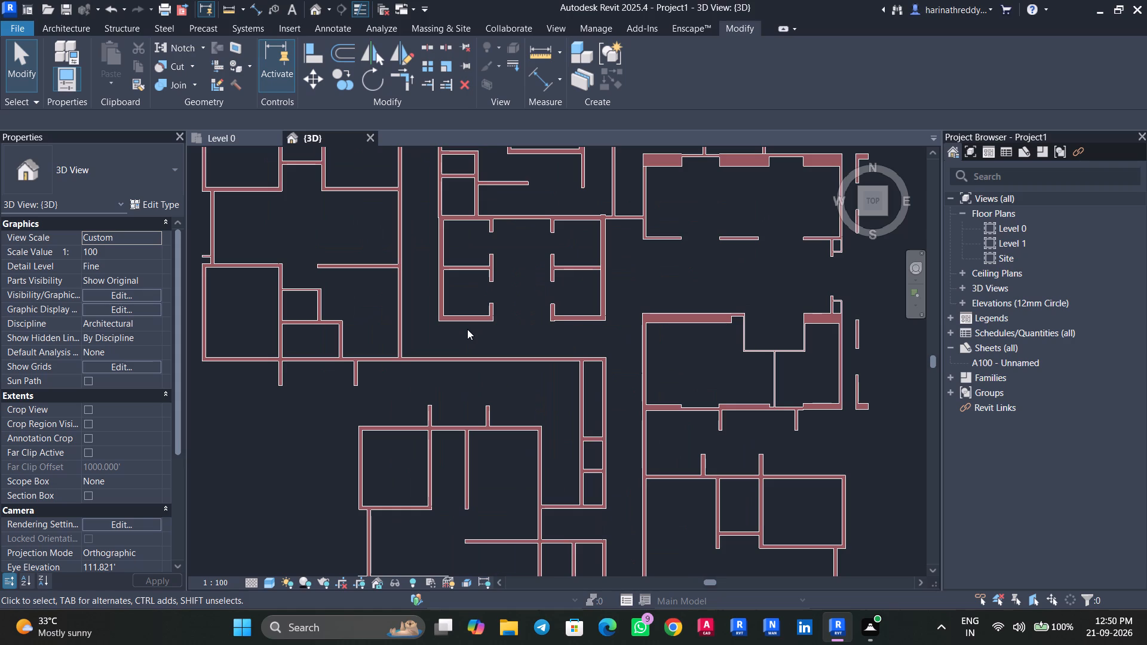
# Return to the Level 0 floor plan and view the tower layout.
pyautogui.click(258, 136)
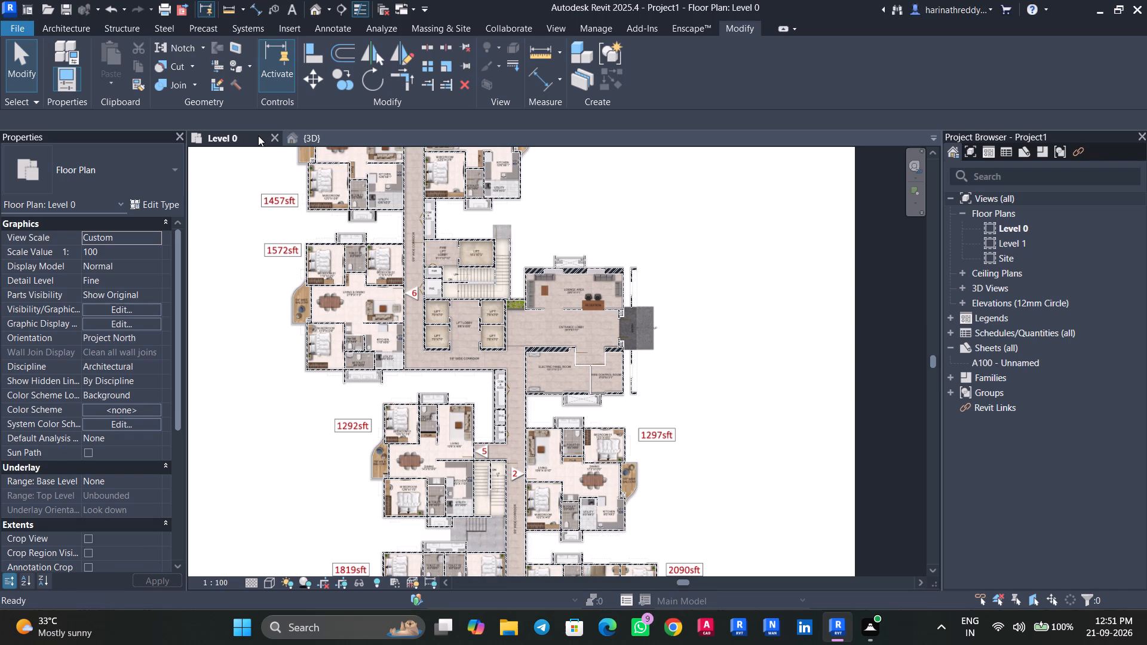
pyautogui.scroll(1, 275, 147)
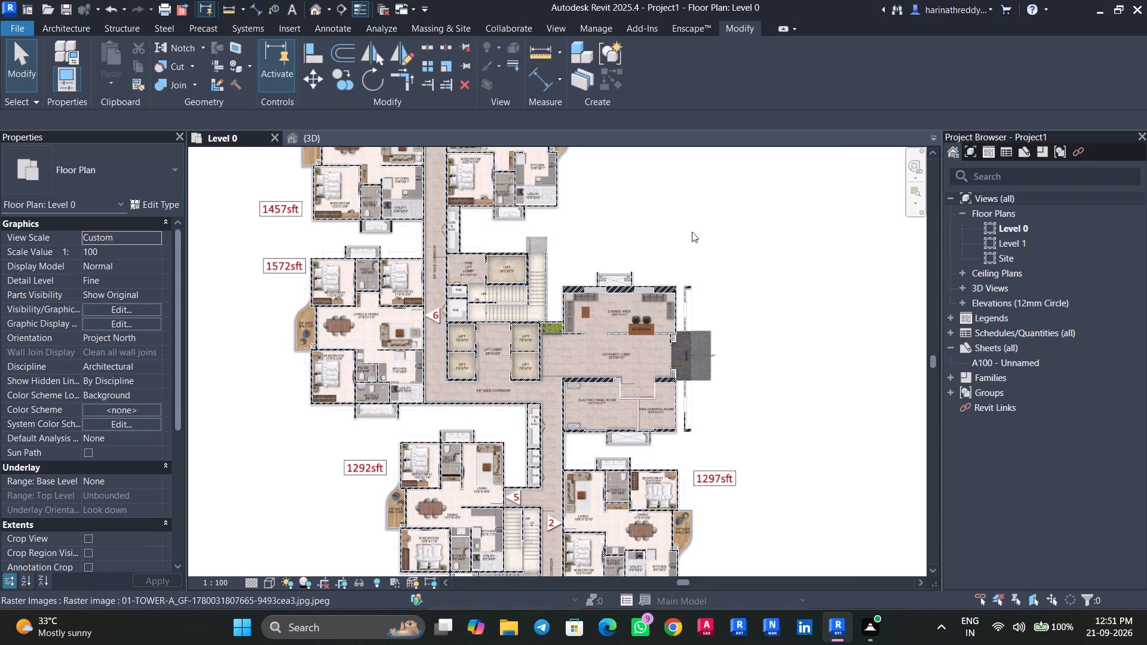